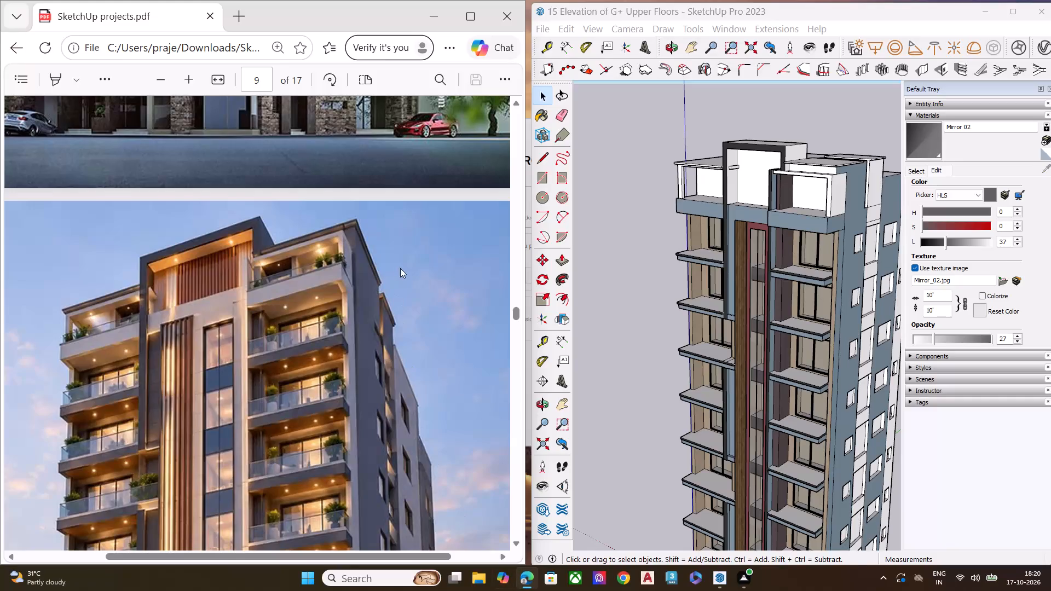
Compare the tower model's balconies, recesses and central strip with the reference elevation on page 9 of the PDF.
scroll(407, 271, "down", 1)
scroll(732, 331, "down", 7)
middle_click_drag(759, 356, 804, 291)
scroll(794, 395, "up", 8)
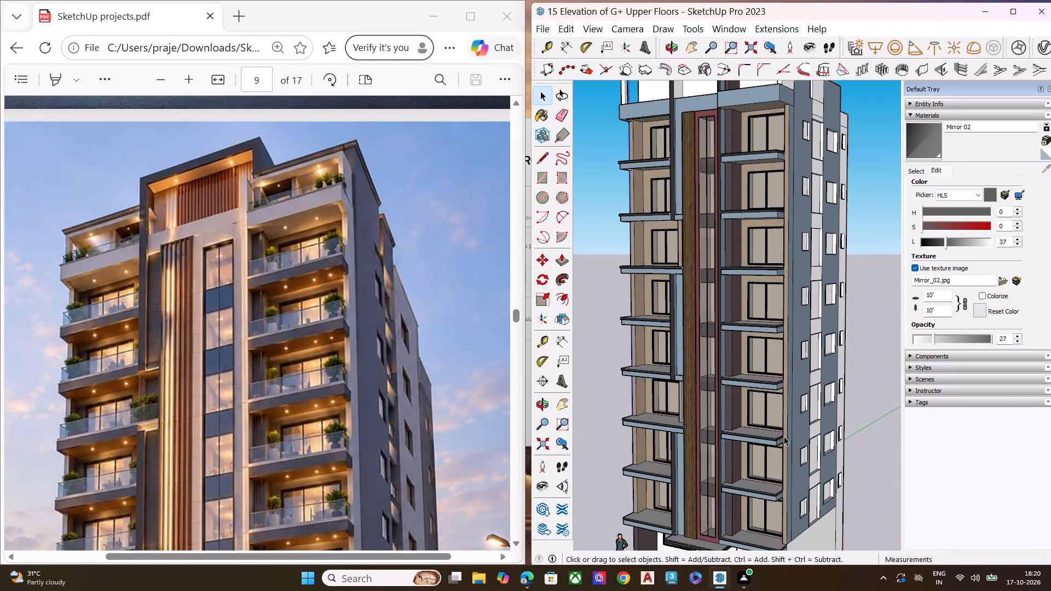
middle_click_drag(743, 334, 887, 331)
scroll(802, 339, "up", 5)
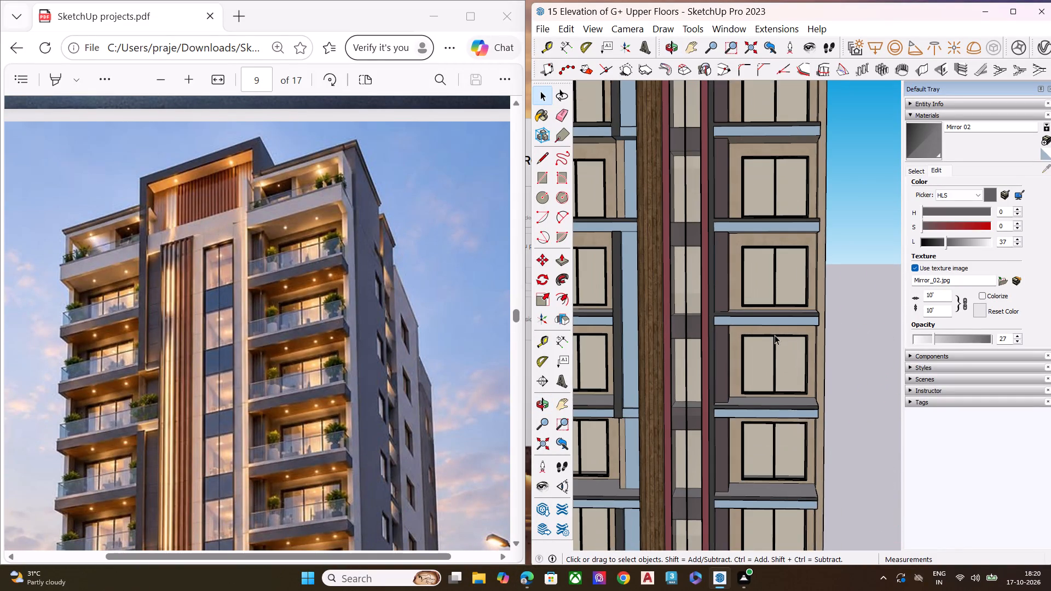
scroll(784, 333, "down", 6)
middle_click_drag(667, 339, 899, 341)
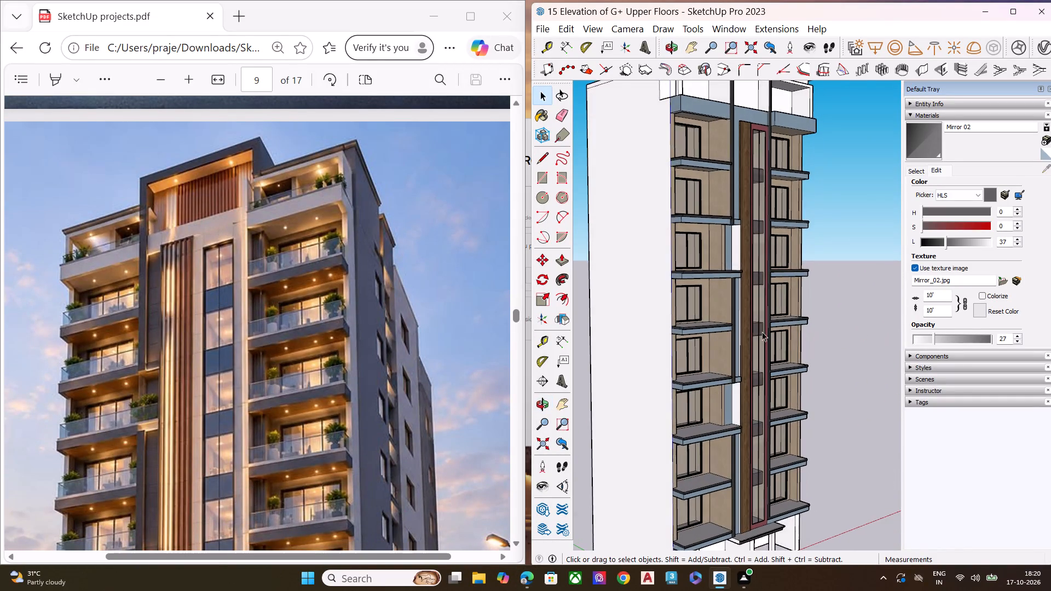
scroll(758, 327, "up", 8)
middle_click_drag(720, 333, 739, 416)
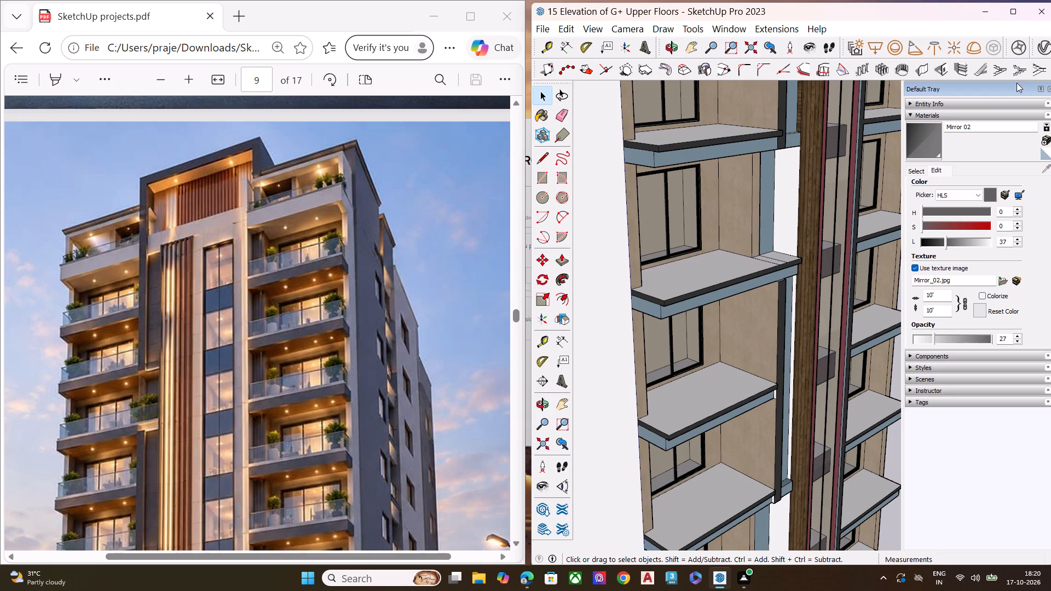
Delete the Sandstone 150cm material from the scene in the V-Ray Asset Editor.
left_click(1047, 45)
left_click(200, 368)
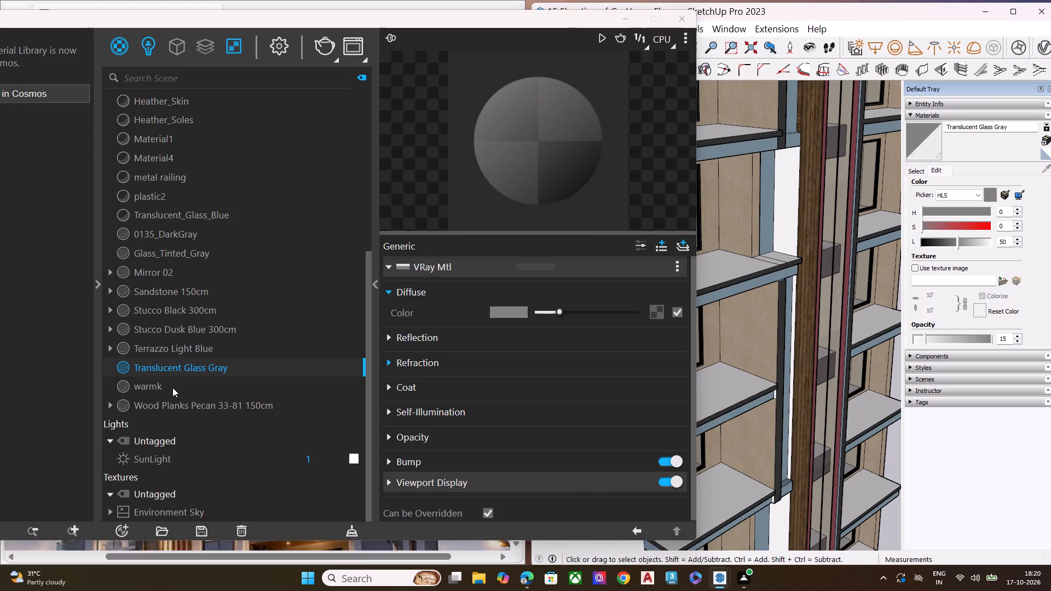
left_click(166, 391)
left_click(176, 408)
left_click(178, 394)
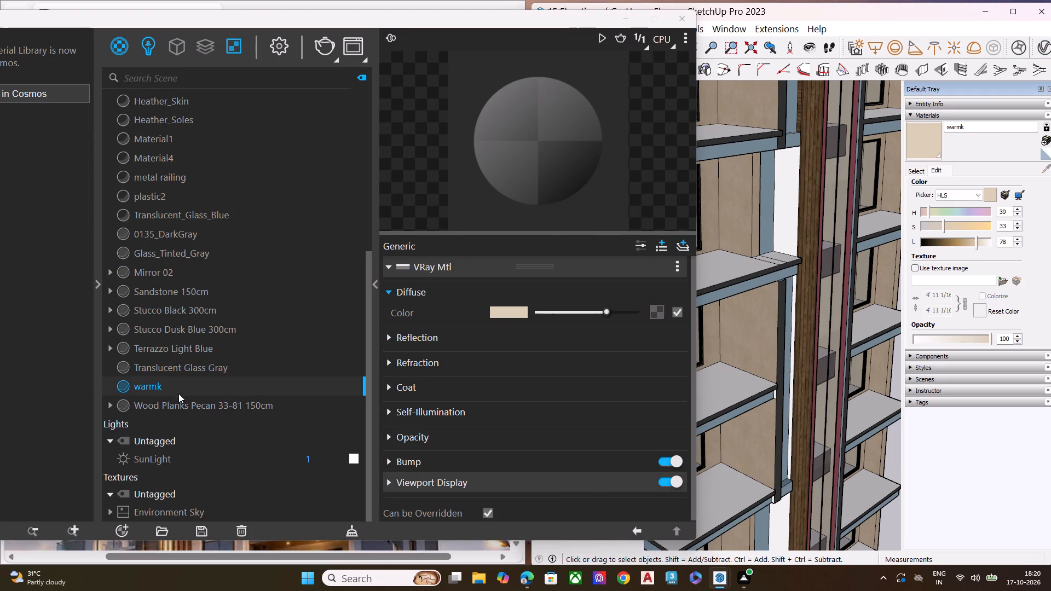
left_click(182, 377)
left_click(188, 370)
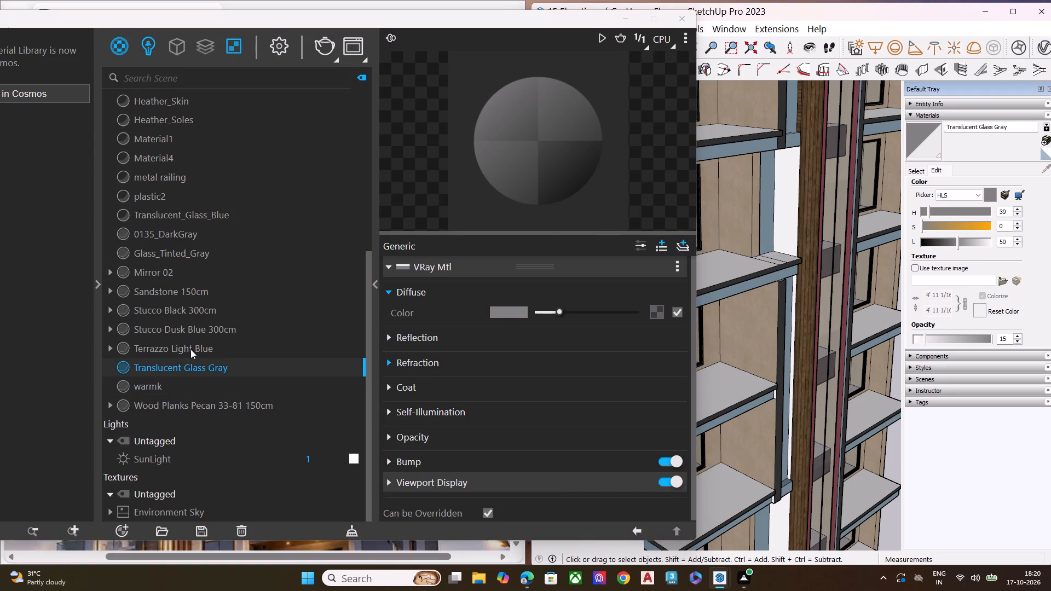
left_click(190, 349)
left_click(197, 334)
left_click(211, 304)
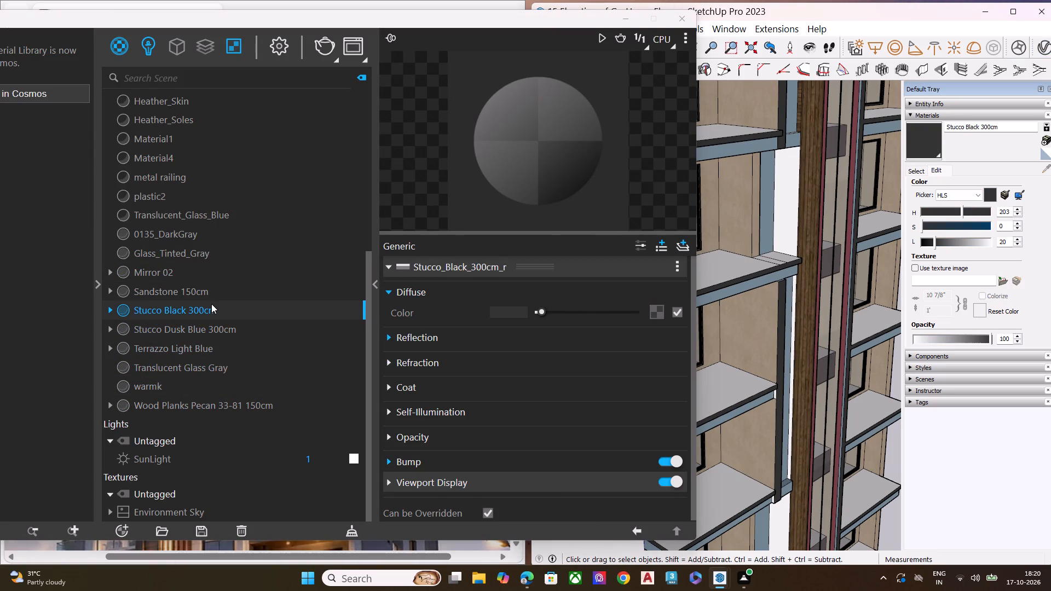
left_click(210, 293)
left_click(153, 269)
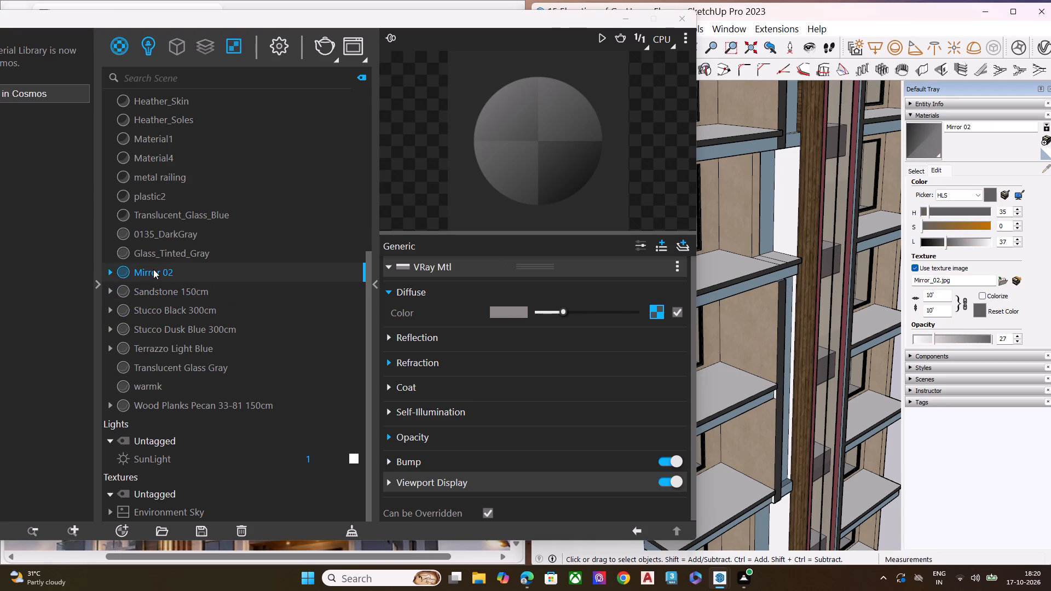
left_click(164, 292)
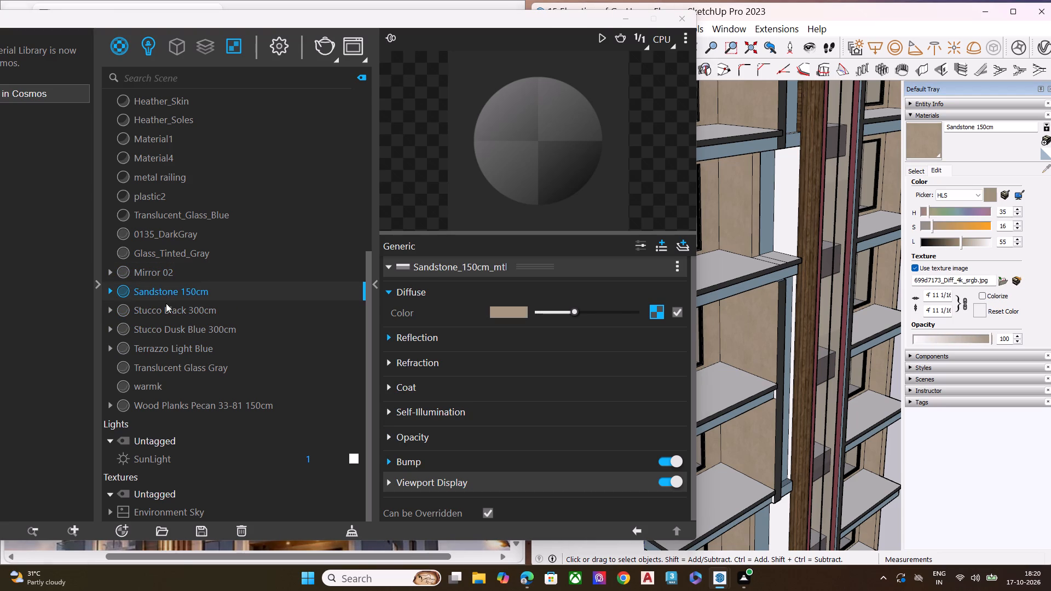
right_click(173, 298)
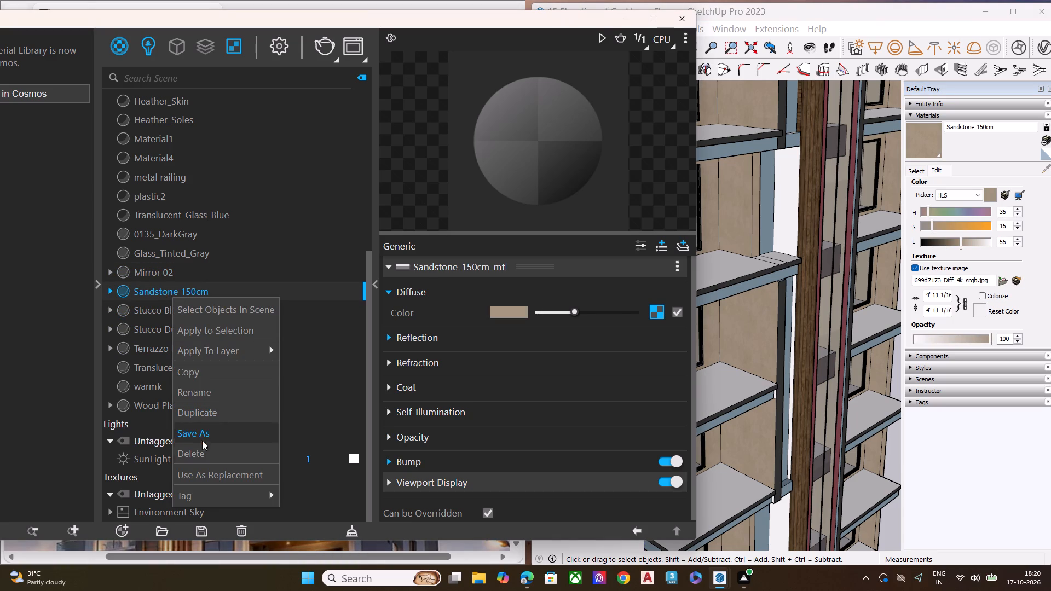
left_click(200, 454)
left_click(544, 288)
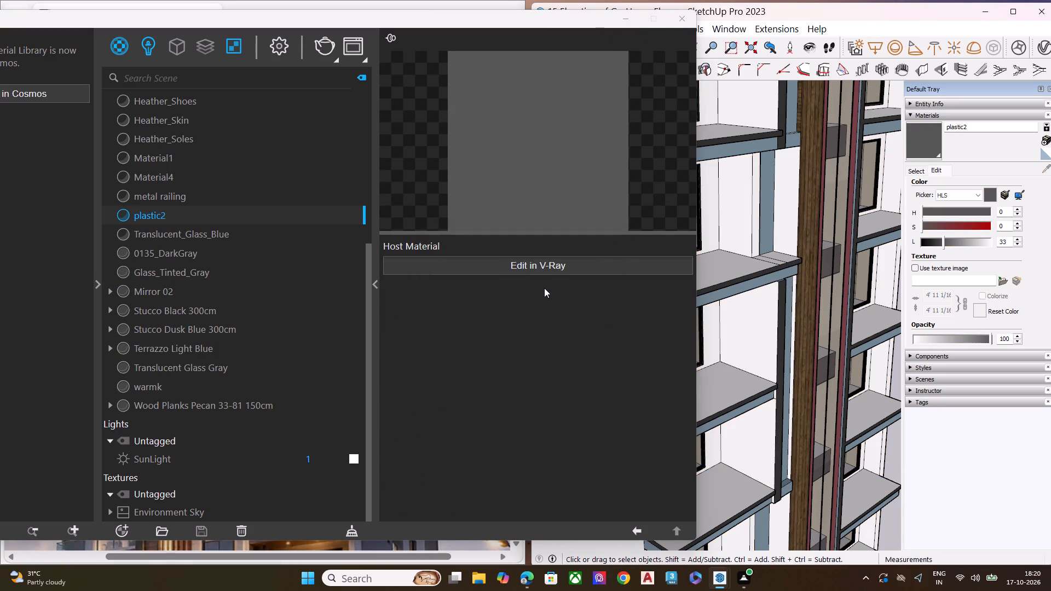
left_click(688, 27)
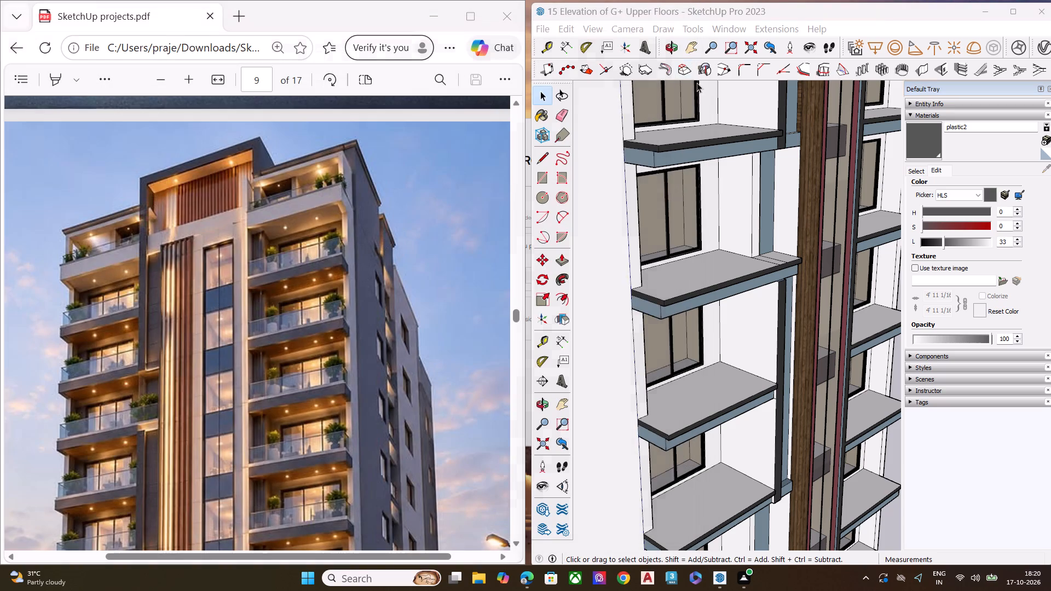
Examine the front facade's balcony walls, soffits and window surrounds from several angles.
scroll(640, 288, "down", 6)
scroll(730, 330, "up", 1)
scroll(747, 332, "down", 2)
middle_click_drag(754, 333, 654, 307)
scroll(662, 286, "up", 2)
scroll(740, 248, "down", 9)
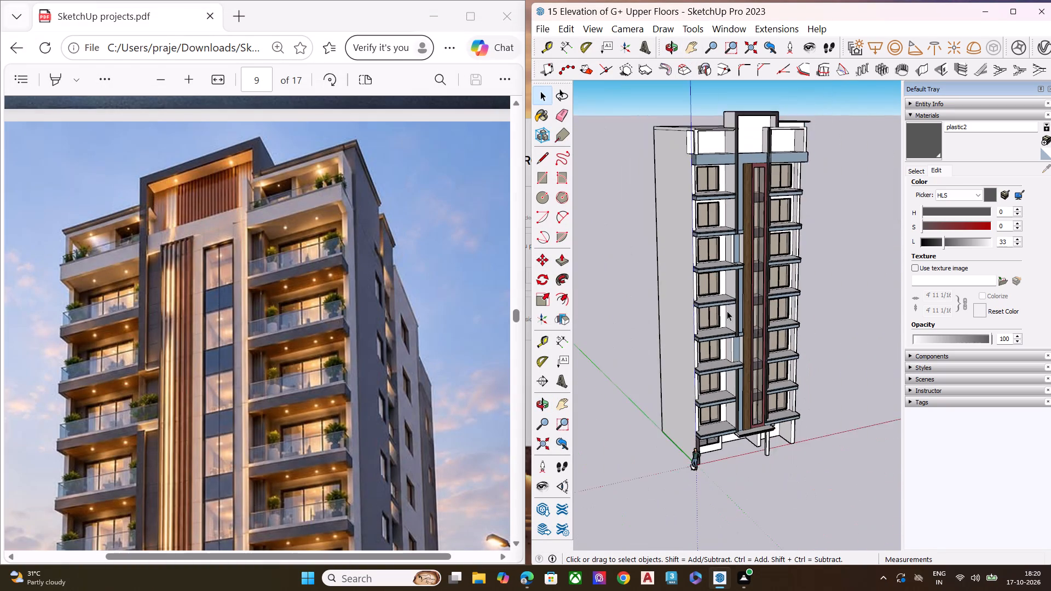
middle_click_drag(696, 310, 747, 213)
scroll(744, 157, "up", 9)
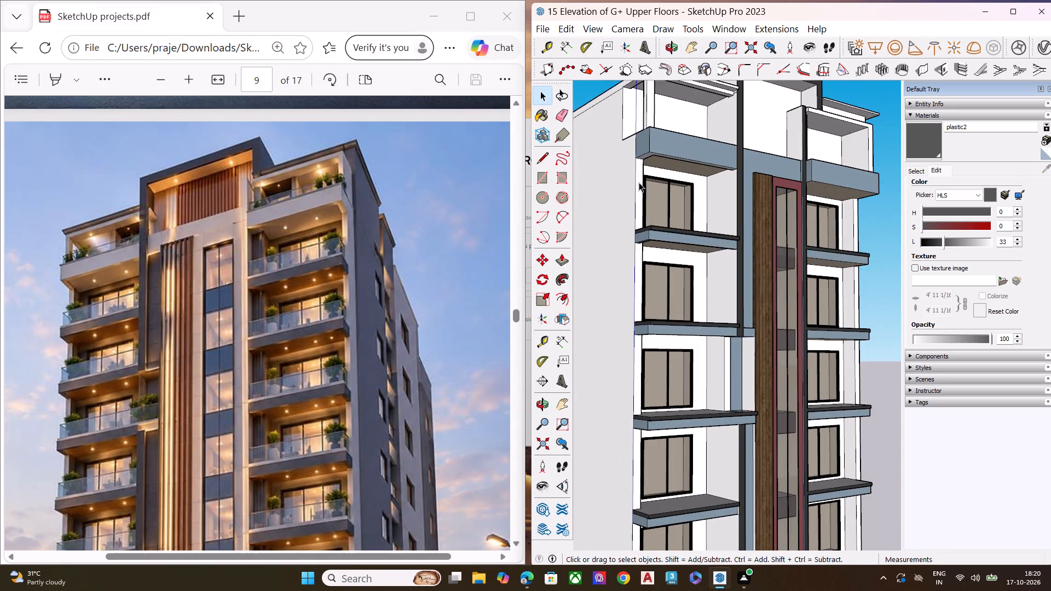
scroll(639, 182, "up", 6)
middle_click_drag(733, 218, 750, 132)
scroll(750, 132, "up", 2)
scroll(716, 167, "down", 7)
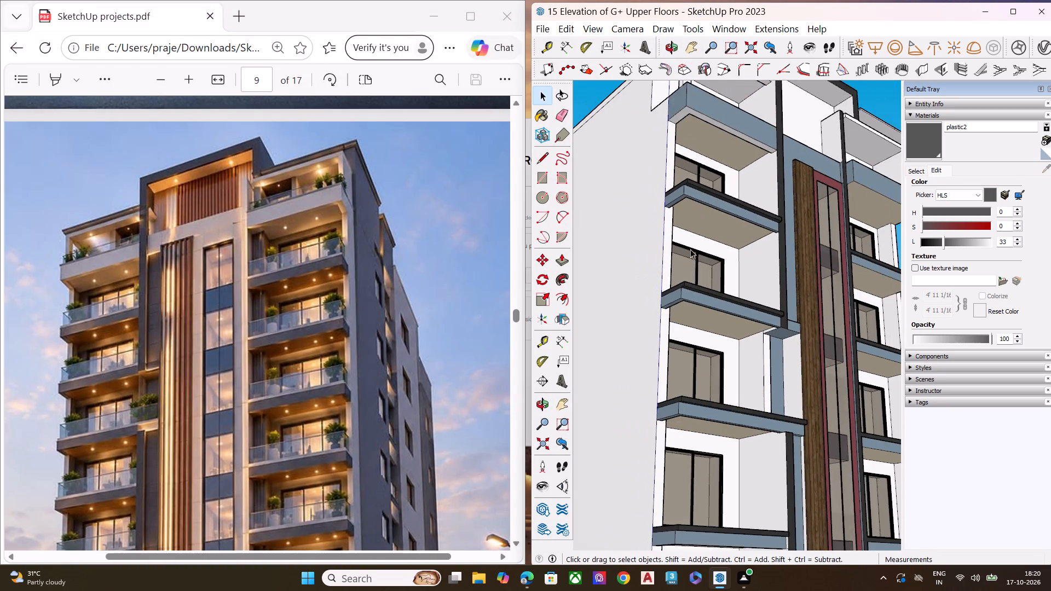
middle_click_drag(692, 276, 617, 366)
scroll(721, 326, "down", 1)
scroll(721, 326, "up", 2)
scroll(727, 332, "down", 4)
middle_click_drag(711, 354, 704, 358)
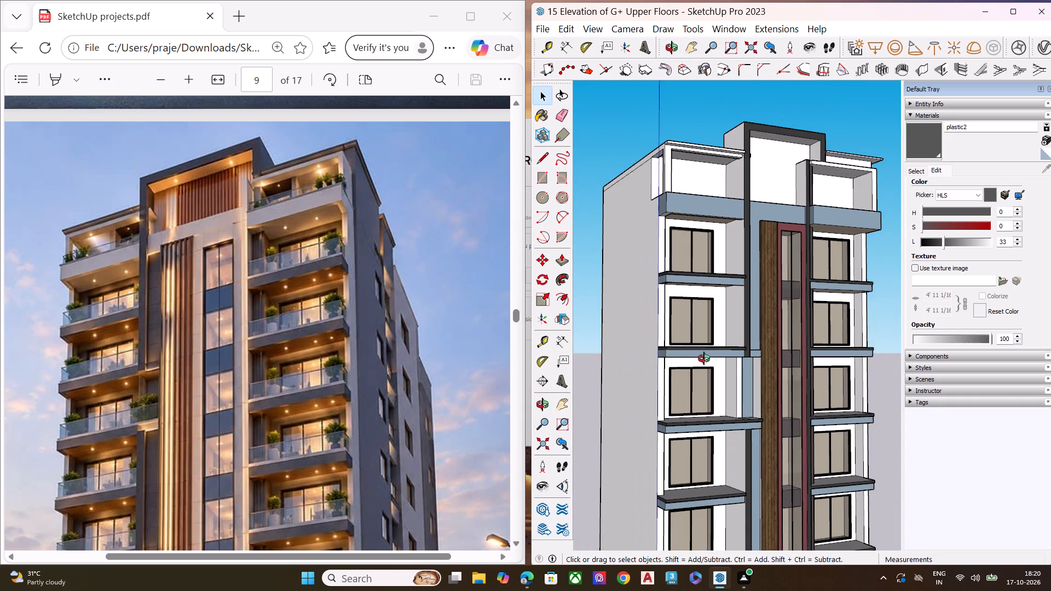
middle_click_drag(704, 358, 521, 379)
middle_click_drag(640, 365, 579, 359)
scroll(582, 336, "up", 4)
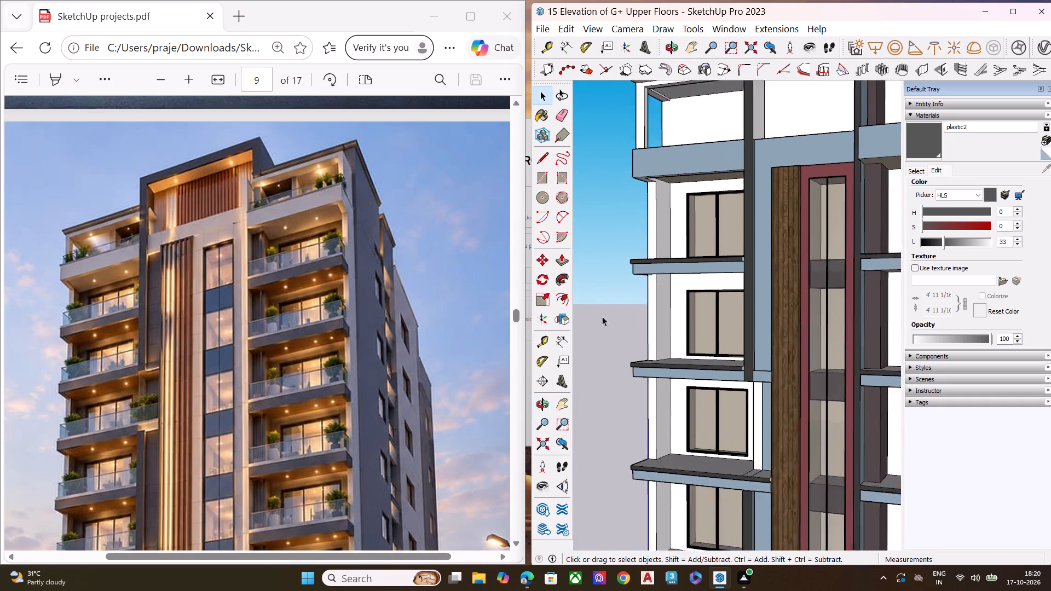
scroll(602, 316, "up", 1)
Search the Chaos Cosmos library for paints.
left_click(1041, 50)
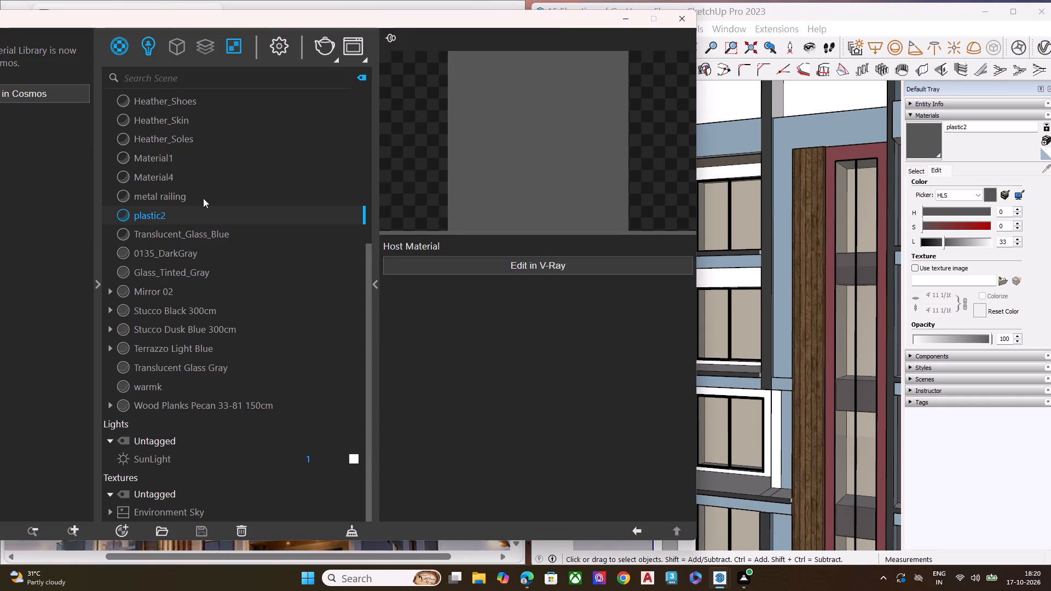
left_click(67, 94)
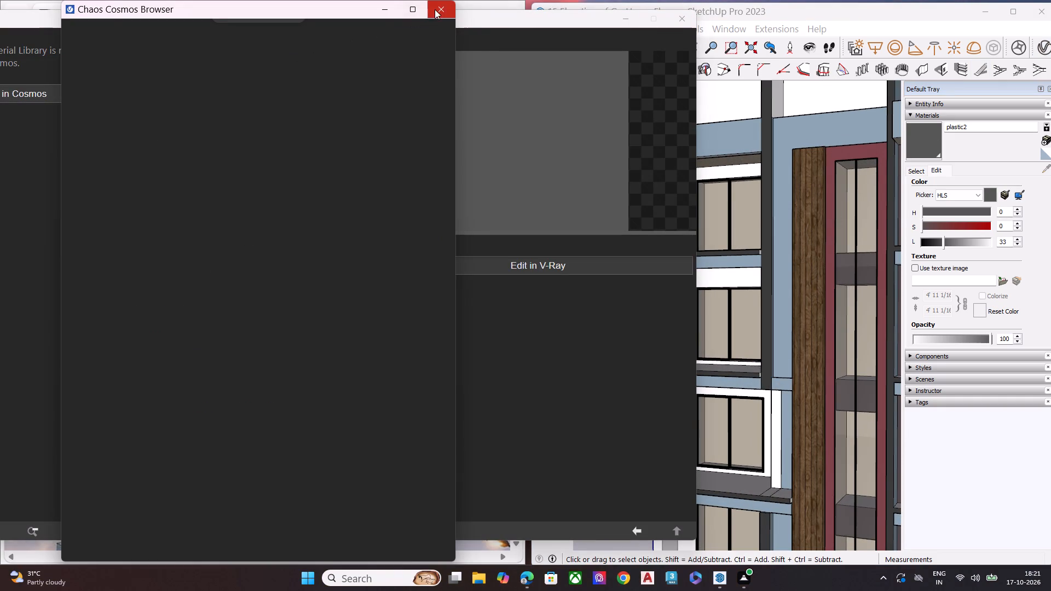
left_click(435, 9)
left_click(48, 92)
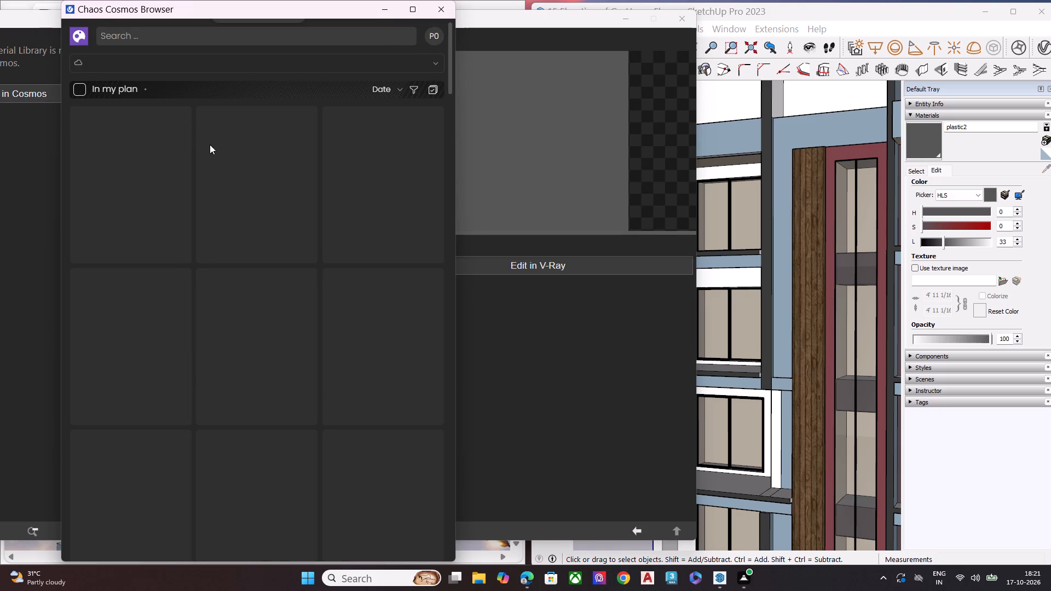
left_click(240, 32)
left_click(140, 129)
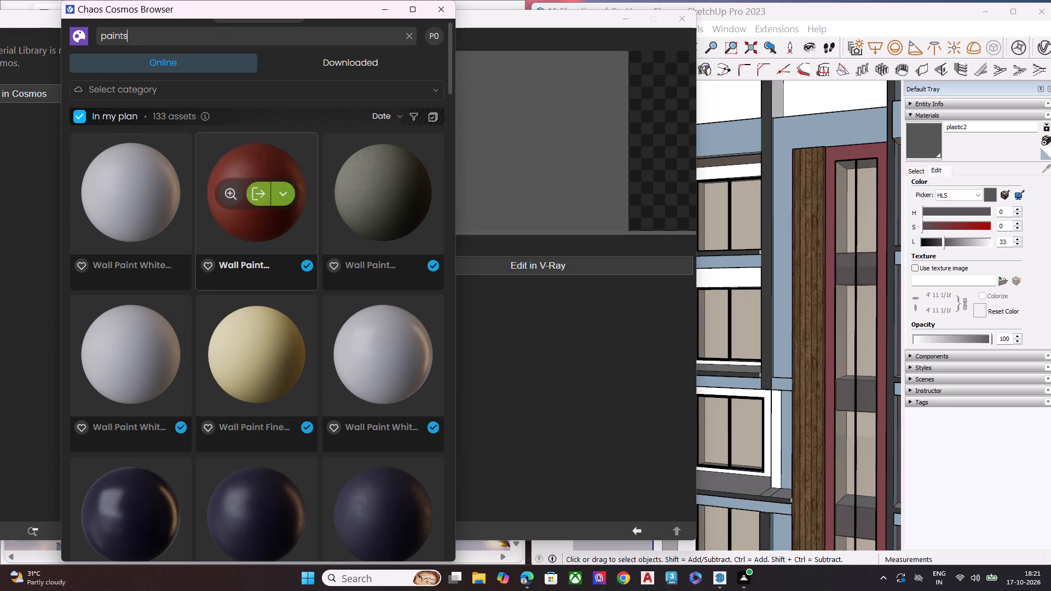
Import the Wall Paint Bumpy 01 Blue 100cm material from the paint assets into the scene.
scroll(282, 240, "down", 2)
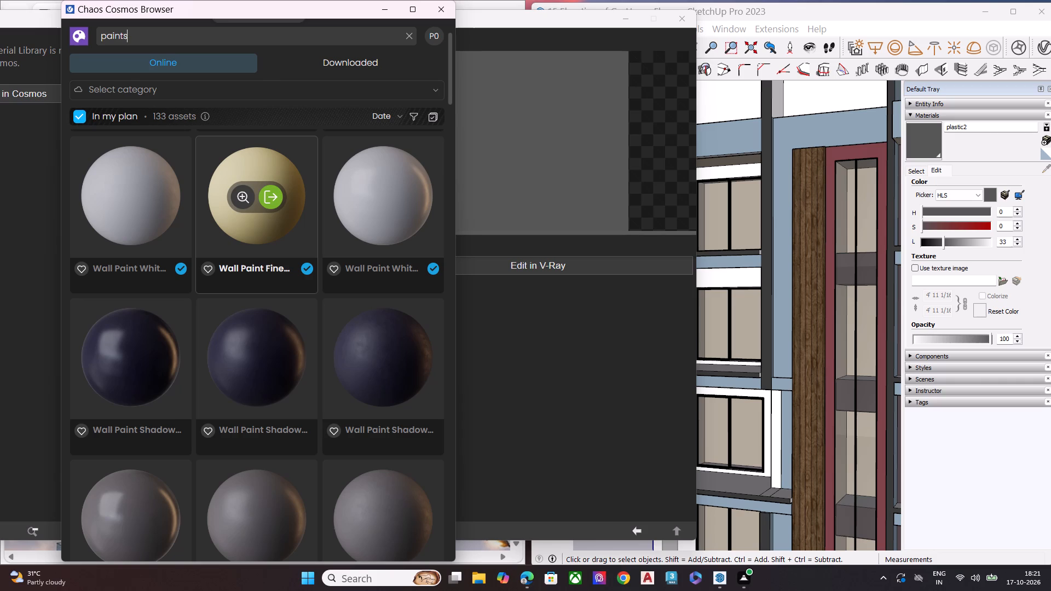
scroll(286, 301, "down", 4)
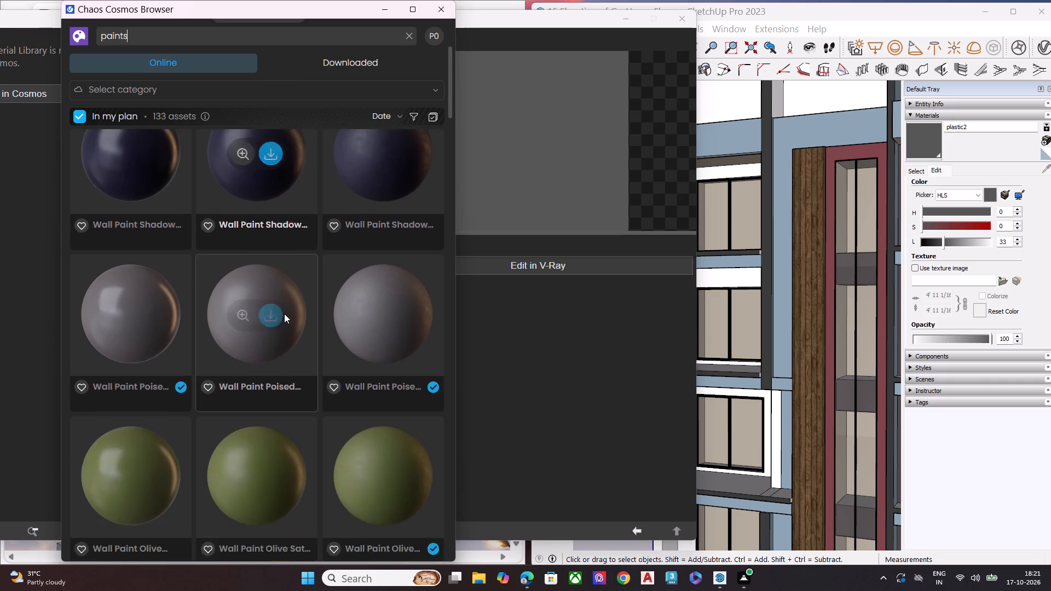
scroll(285, 314, "down", 7)
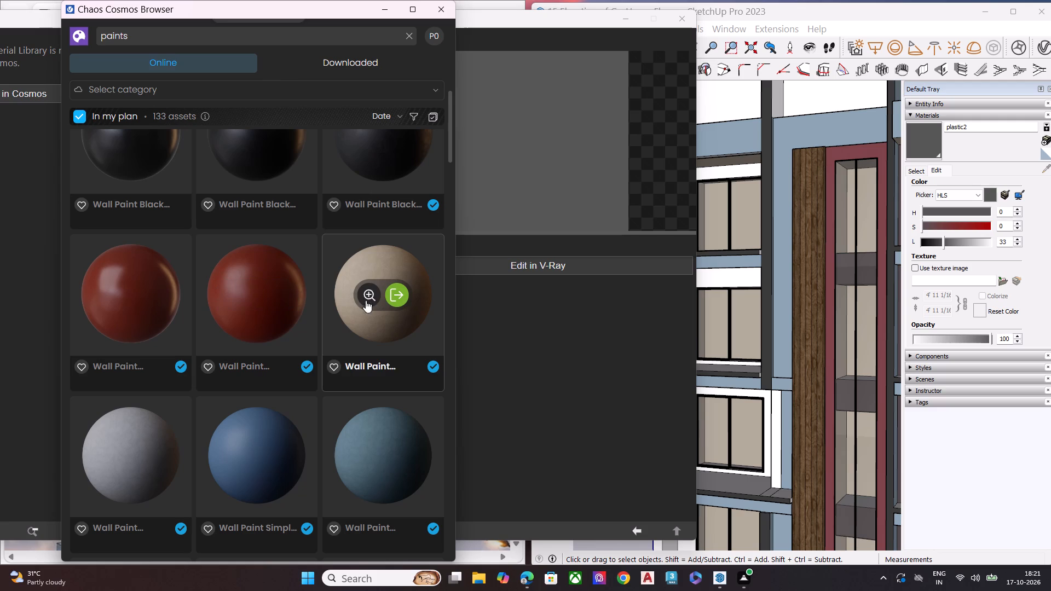
scroll(308, 358, "down", 2)
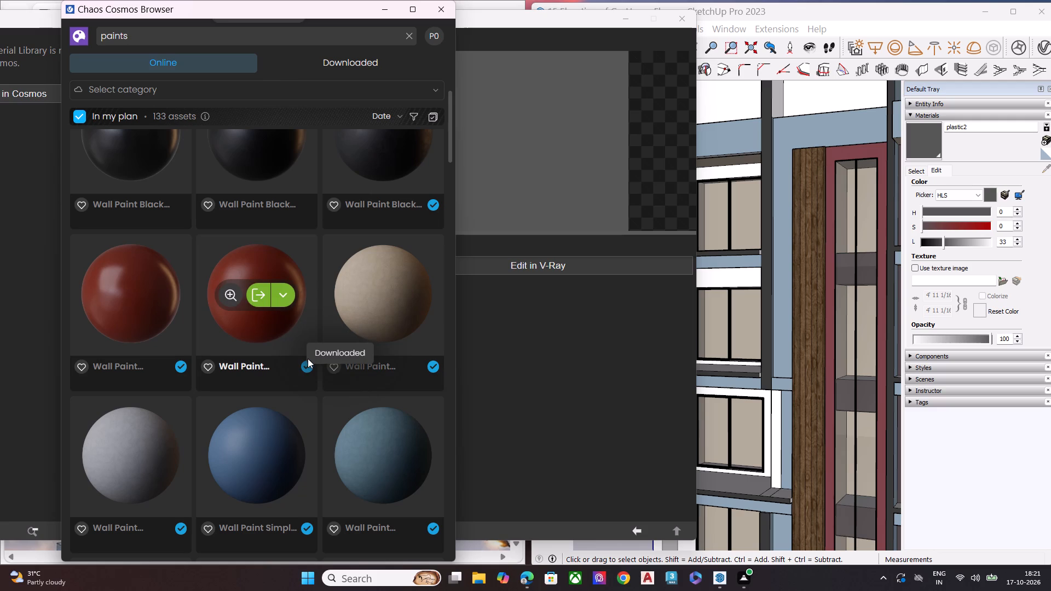
scroll(308, 358, "down", 2)
scroll(480, 412, "down", 3)
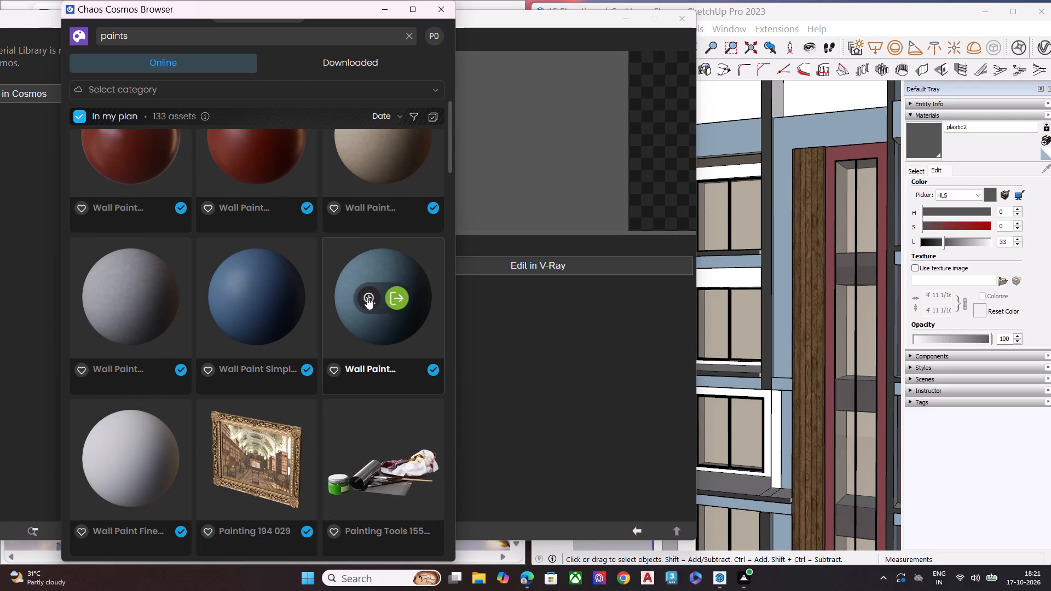
left_click(391, 295)
Paint the window walls of the two highest balconies in the left-hand stack, below the roof band, with Wall Paint Bumpy 01 Blue 100cm.
left_click(484, 19)
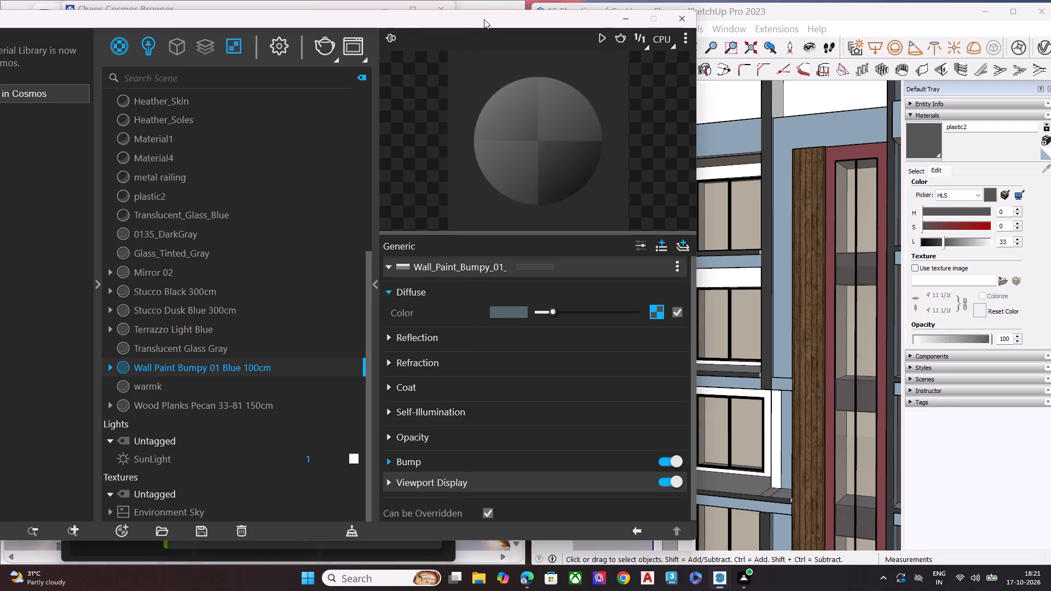
left_click(164, 366)
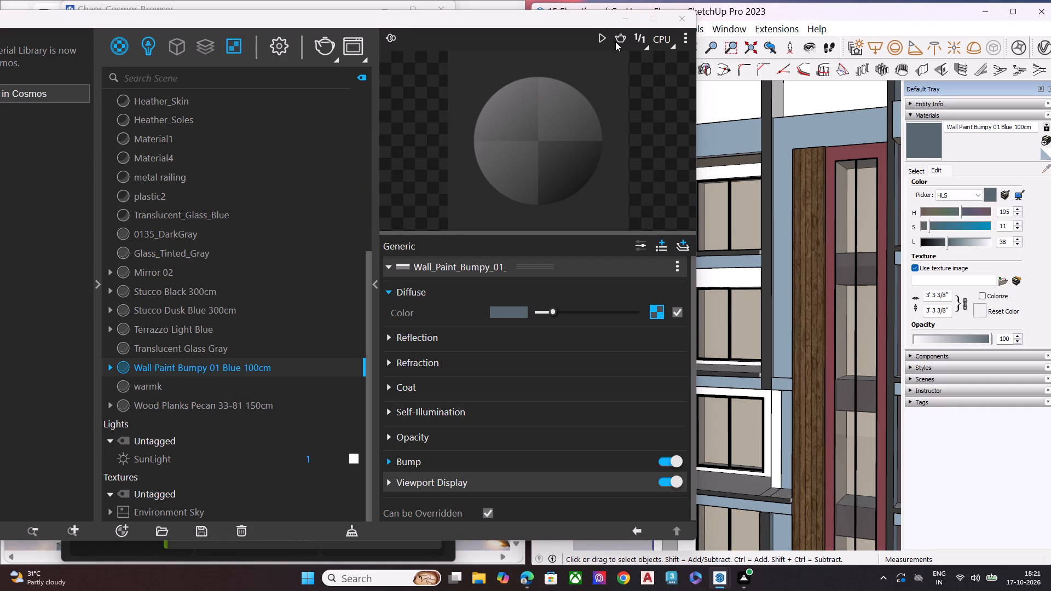
left_click(676, 16)
left_click(908, 143)
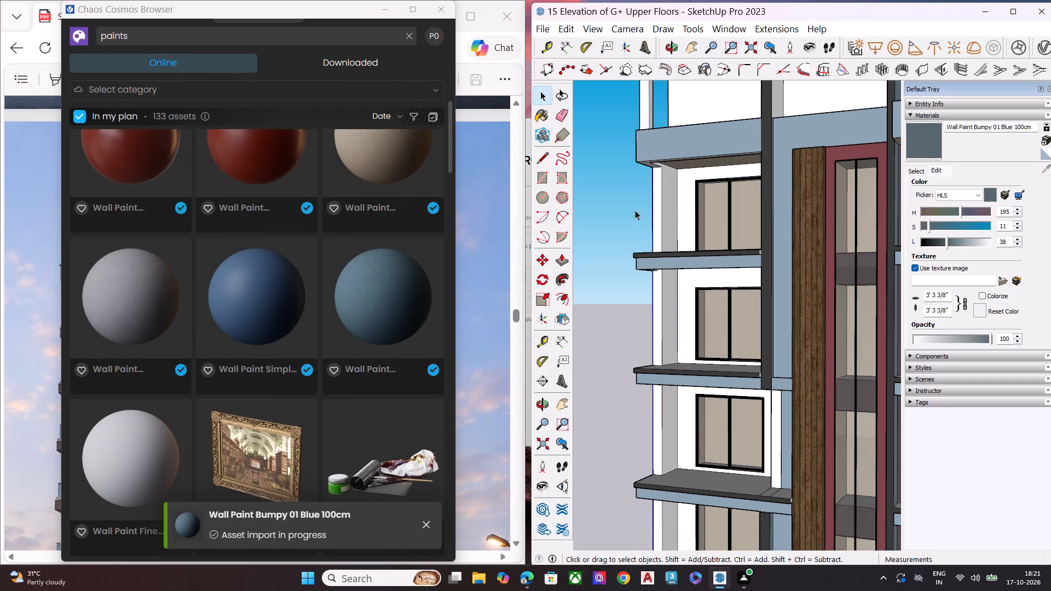
left_click(925, 138)
scroll(682, 203, "up", 2)
left_click(686, 204)
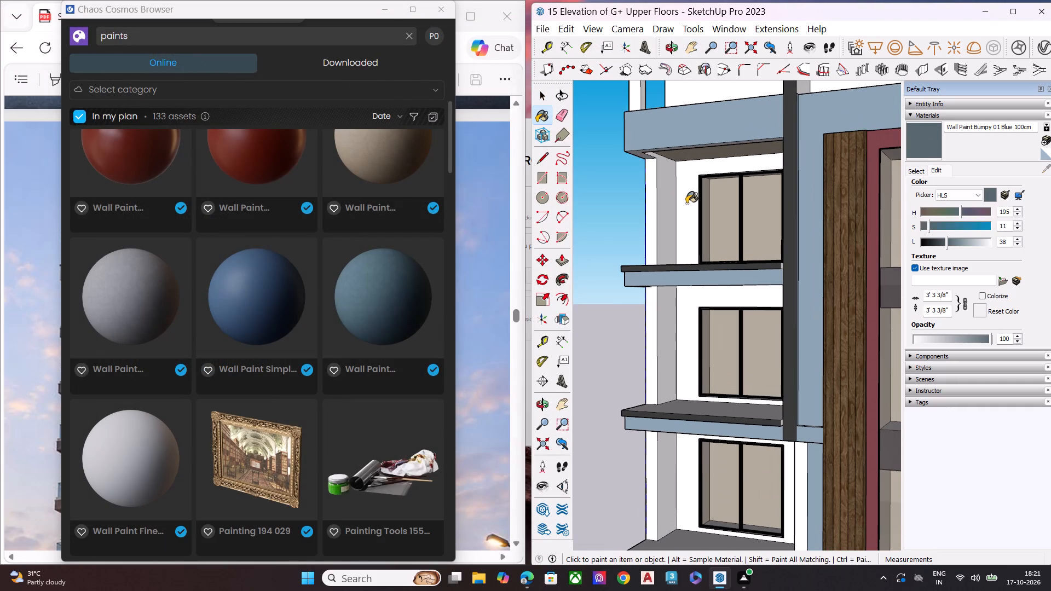
middle_click_drag(662, 260, 867, 280)
scroll(730, 325, "up", 1)
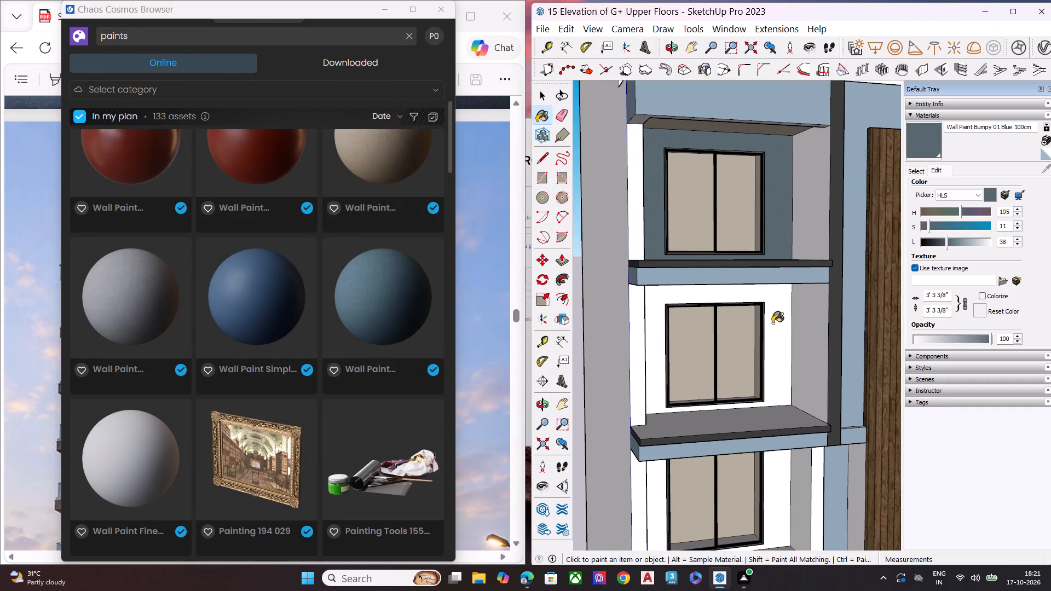
left_click(777, 323)
Paint the window walls of the third and fourth balconies down the left-hand stack with Wall Paint Bumpy 01 Blue 100cm.
scroll(684, 310, "down", 5)
middle_click_drag(711, 409, 664, 309)
scroll(725, 408, "up", 5)
left_click(730, 390)
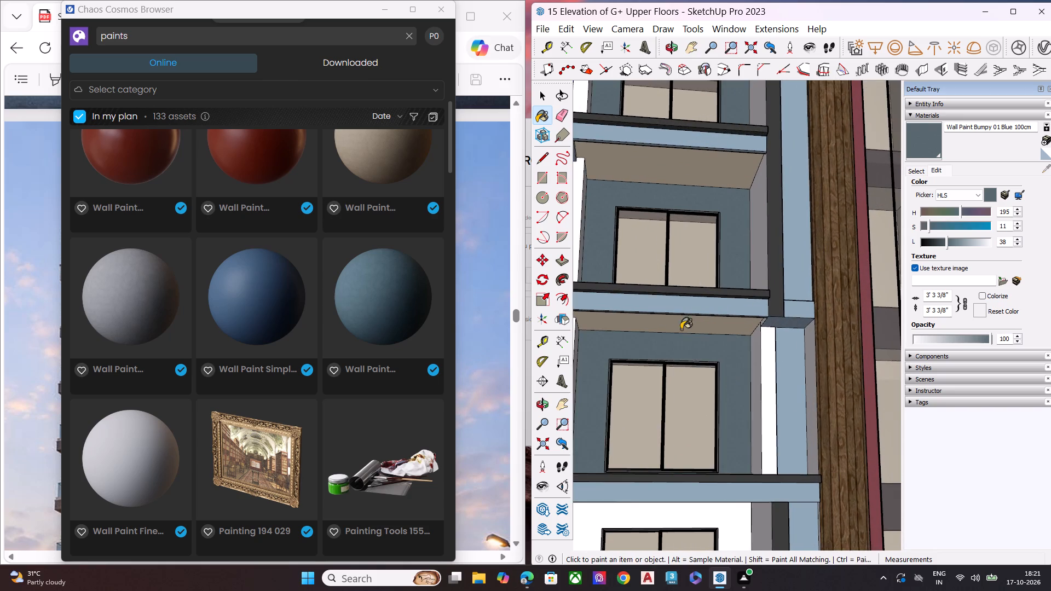
scroll(652, 310, "down", 5)
scroll(671, 425, "up", 6)
left_click(714, 460)
scroll(608, 368, "down", 9)
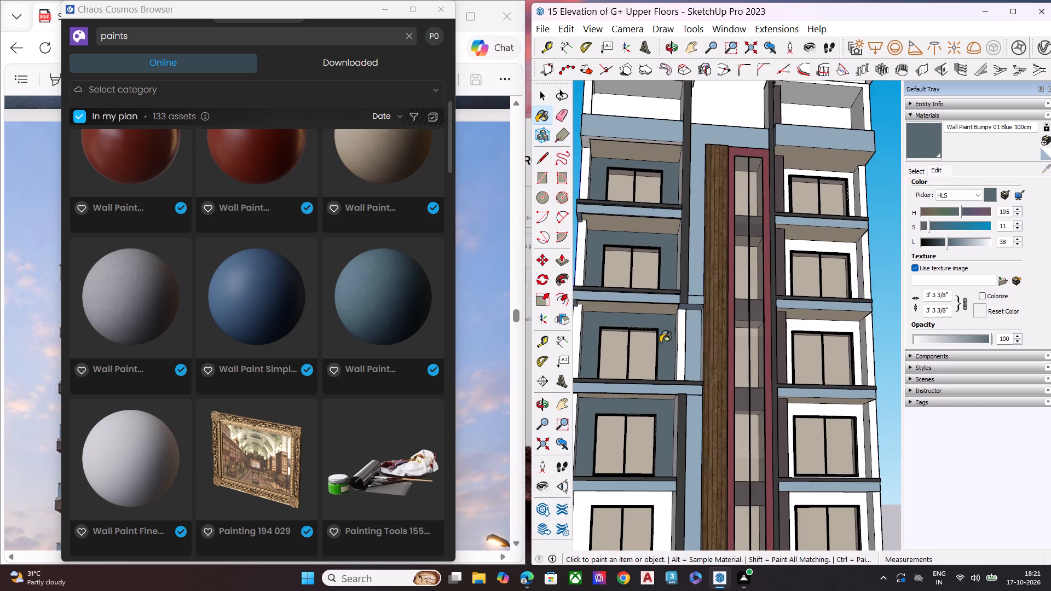
scroll(671, 319, "down", 2)
scroll(671, 319, "up", 1)
scroll(674, 344, "down", 3)
middle_click_drag(679, 399, 592, 476)
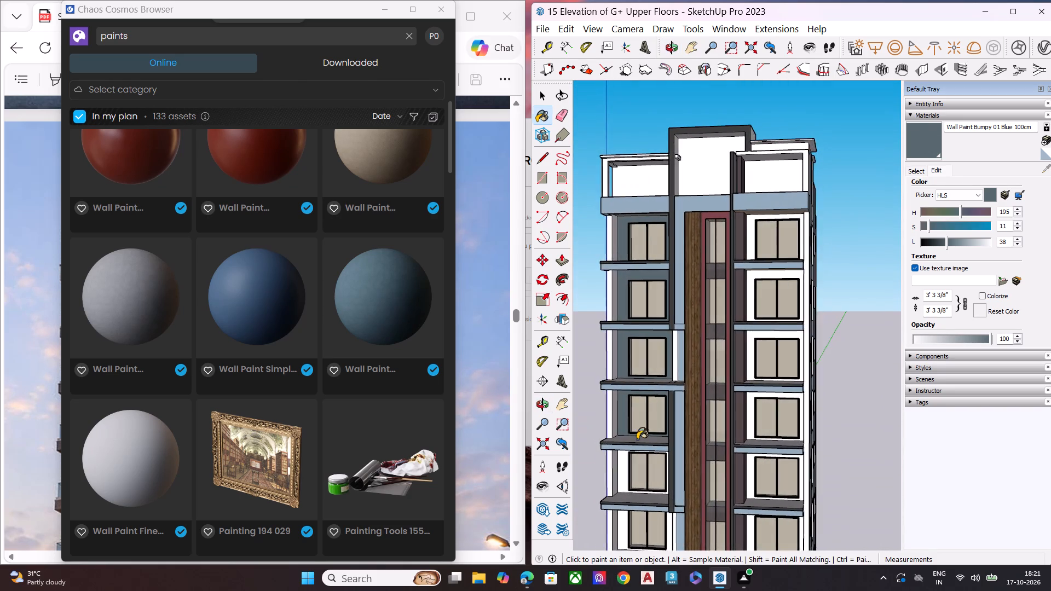
Paint the window walls of the two highest balconies in the right-hand stack with Wall Paint Bumpy 01 Blue 100cm.
scroll(795, 230, "up", 8)
left_click(812, 214)
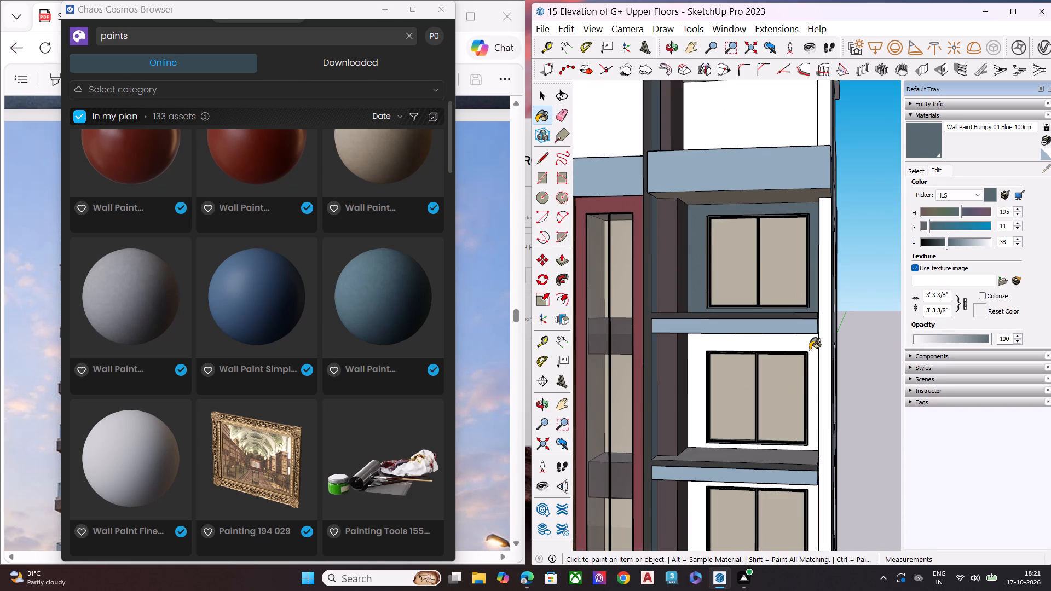
left_click(811, 349)
scroll(769, 365, "down", 5)
Paint the window walls of the third and fourth balconies down the right-hand stack with Wall Paint Bumpy 01 Blue 100cm.
scroll(747, 428, "up", 6)
middle_click_drag(732, 406, 738, 374)
scroll(723, 417, "up", 4)
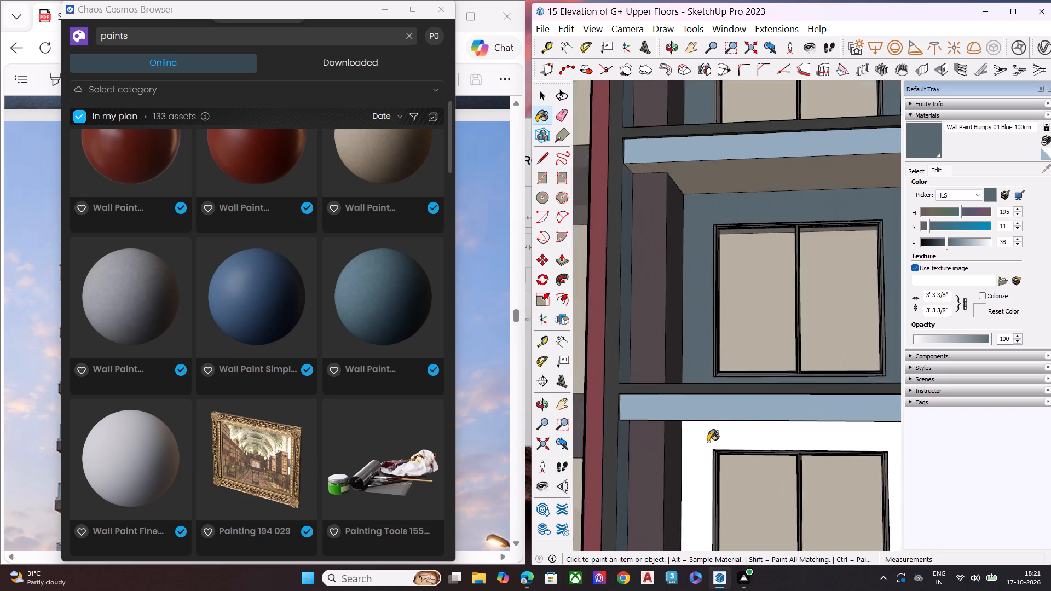
scroll(708, 442, "up", 1)
left_click(708, 442)
scroll(681, 378, "down", 7)
scroll(724, 326, "down", 3)
scroll(724, 326, "up", 1)
scroll(724, 326, "down", 2)
scroll(724, 326, "up", 1)
scroll(724, 326, "down", 3)
scroll(724, 468, "up", 11)
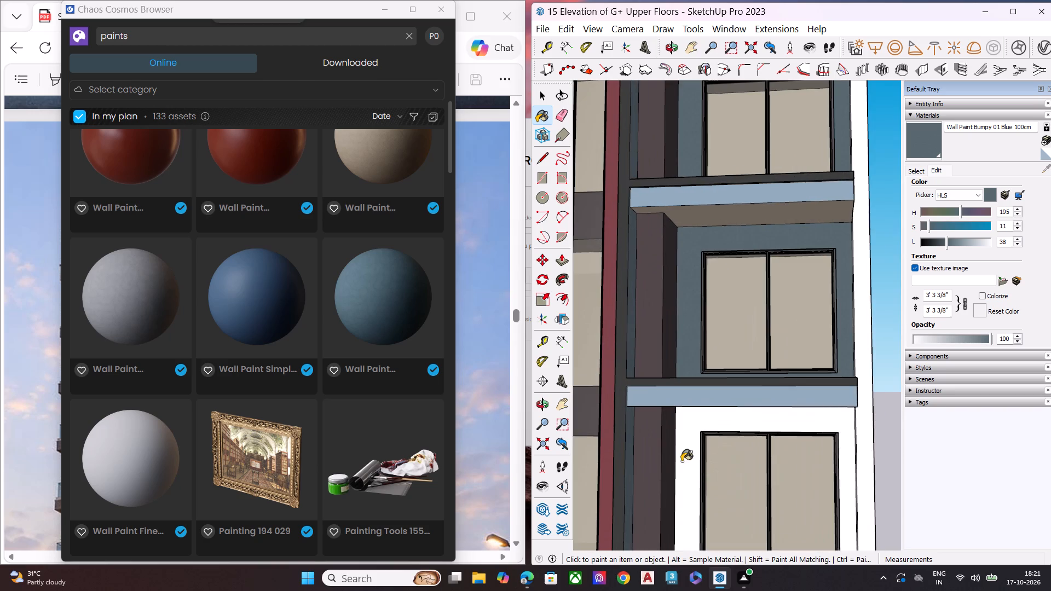
left_click(681, 456)
Paint the window walls of the fifth and sixth balconies down the right-hand stack with Wall Paint Bumpy 01 Blue 100cm.
scroll(702, 384, "down", 3)
scroll(702, 381, "up", 2)
scroll(702, 375, "down", 10)
scroll(713, 483, "up", 1)
scroll(713, 484, "down", 4)
scroll(713, 484, "up", 2)
scroll(713, 484, "down", 1)
scroll(713, 484, "up", 3)
left_click(701, 439)
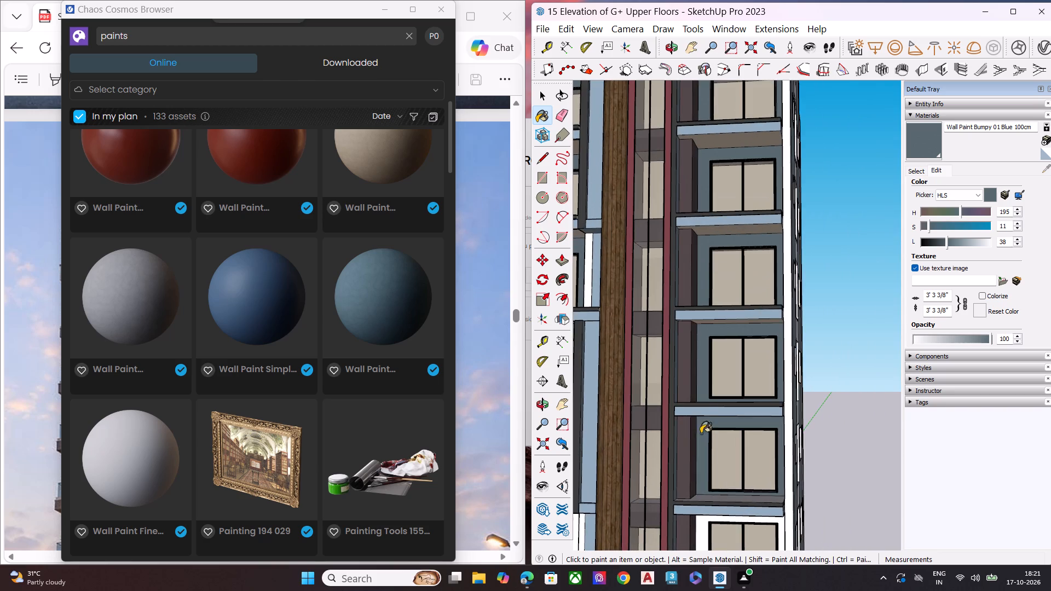
scroll(702, 419, "down", 6)
scroll(702, 483, "up", 4)
scroll(701, 503, "down", 2)
scroll(700, 506, "up", 3)
left_click(703, 489)
Paint the window walls of the two lowest balconies in the right-hand stack with Wall Paint Bumpy 01 Blue 100cm.
scroll(667, 402, "down", 9)
scroll(685, 502, "up", 2)
scroll(688, 513, "down", 2)
scroll(688, 513, "up", 5)
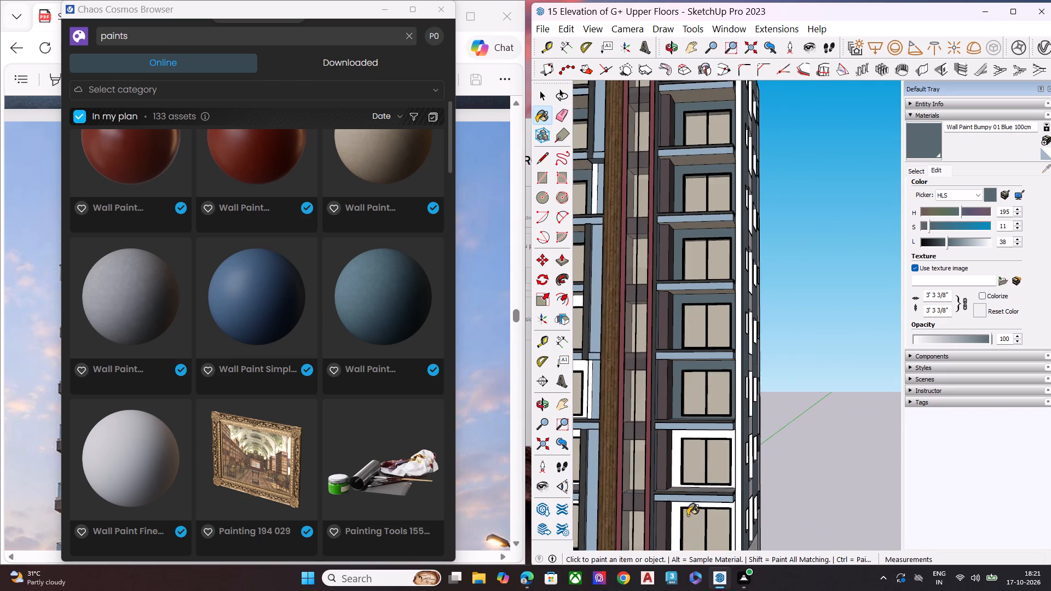
left_click(674, 460)
left_click(672, 517)
scroll(736, 460, "down", 7)
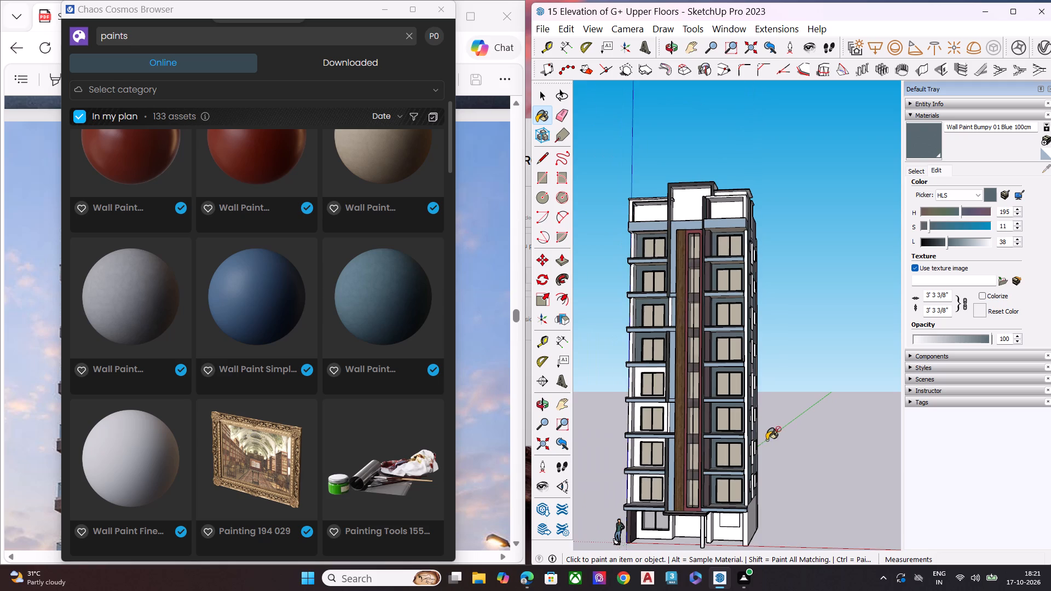
Paint the window walls of the four lowest balconies in the left-hand stack with Wall Paint Bumpy 01 Blue 100cm.
scroll(626, 419, "up", 2)
scroll(634, 418, "down", 1)
scroll(637, 418, "up", 7)
left_click(634, 408)
left_click(626, 483)
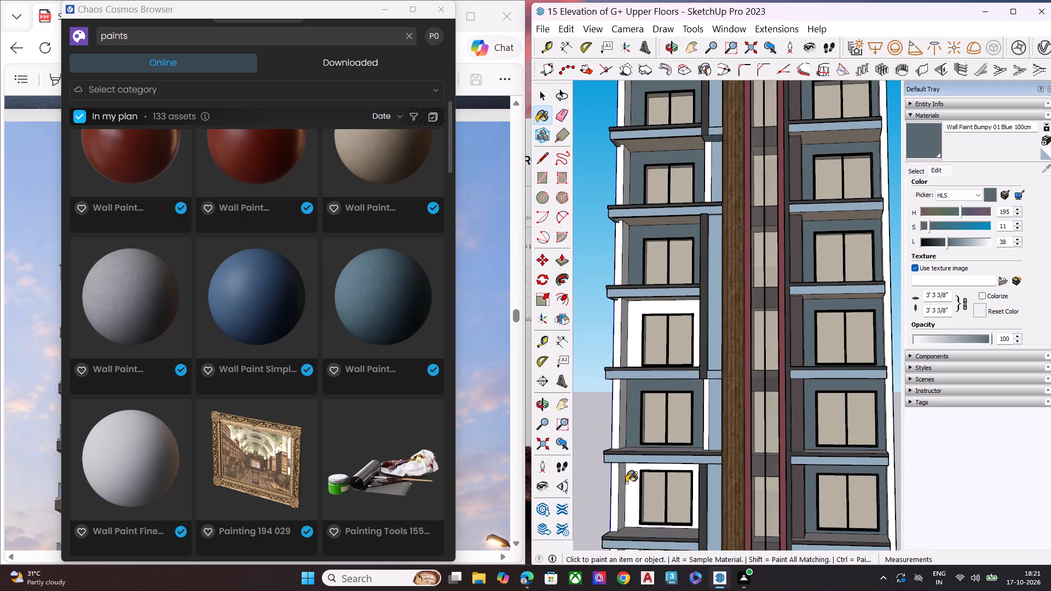
left_click(633, 338)
scroll(644, 361, "down", 7)
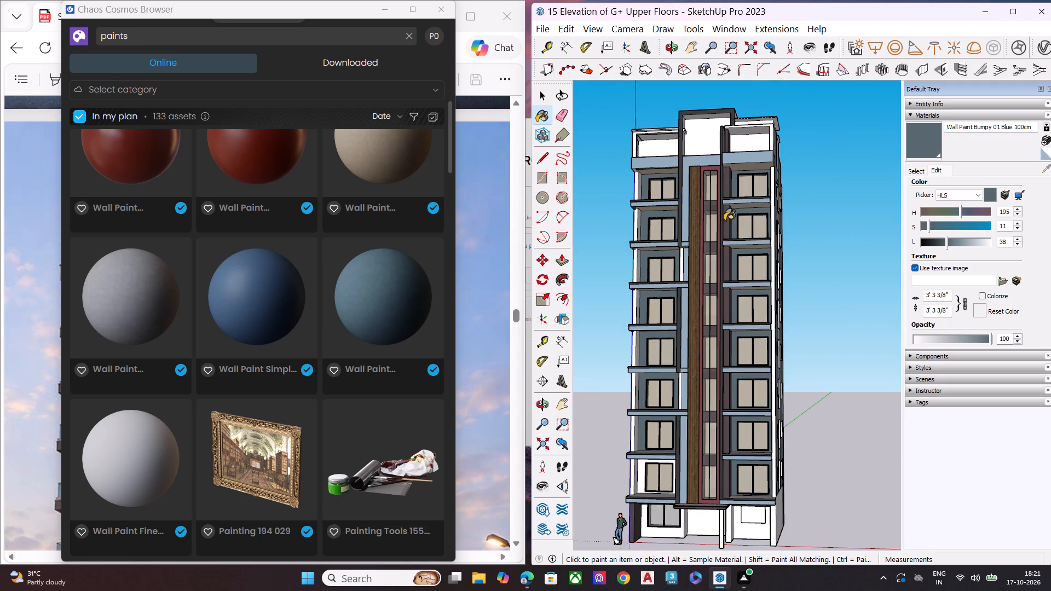
scroll(663, 439, "down", 4)
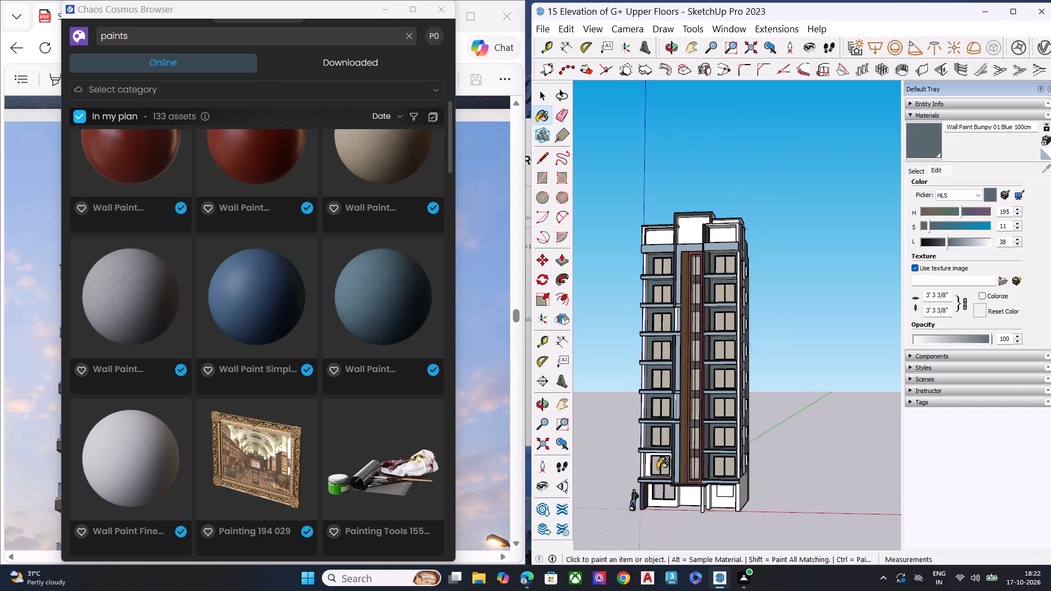
scroll(643, 477, "up", 8)
scroll(629, 482, "down", 1)
scroll(629, 482, "up", 2)
scroll(675, 456, "up", 7)
left_click(640, 431)
scroll(640, 431, "down", 5)
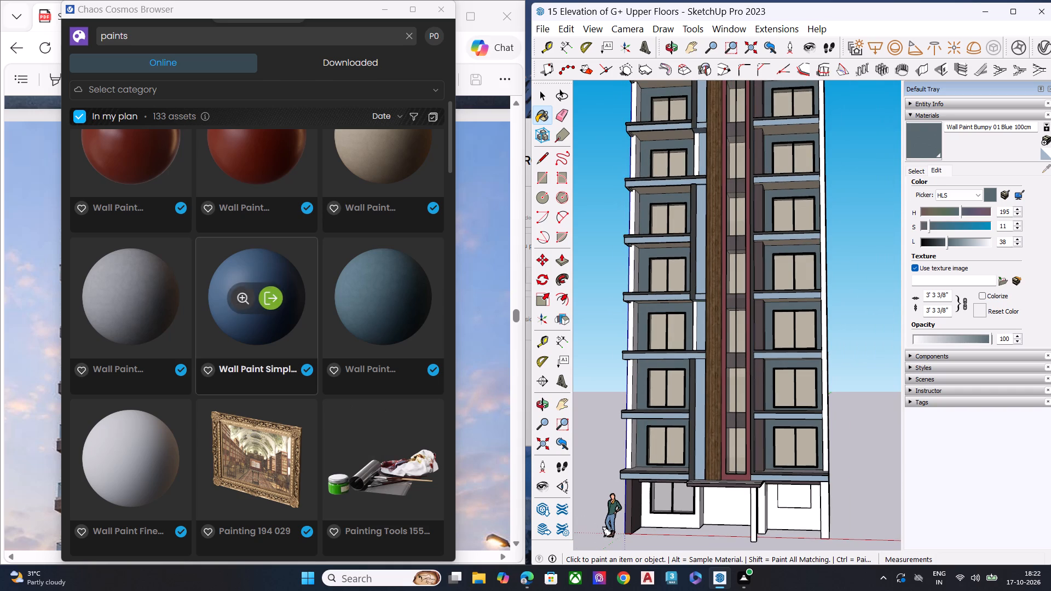
Choose the dark red Material4 from the SketchUp folder of the Nilaya-Arc material collection as the paint material.
scroll(256, 313, "up", 1)
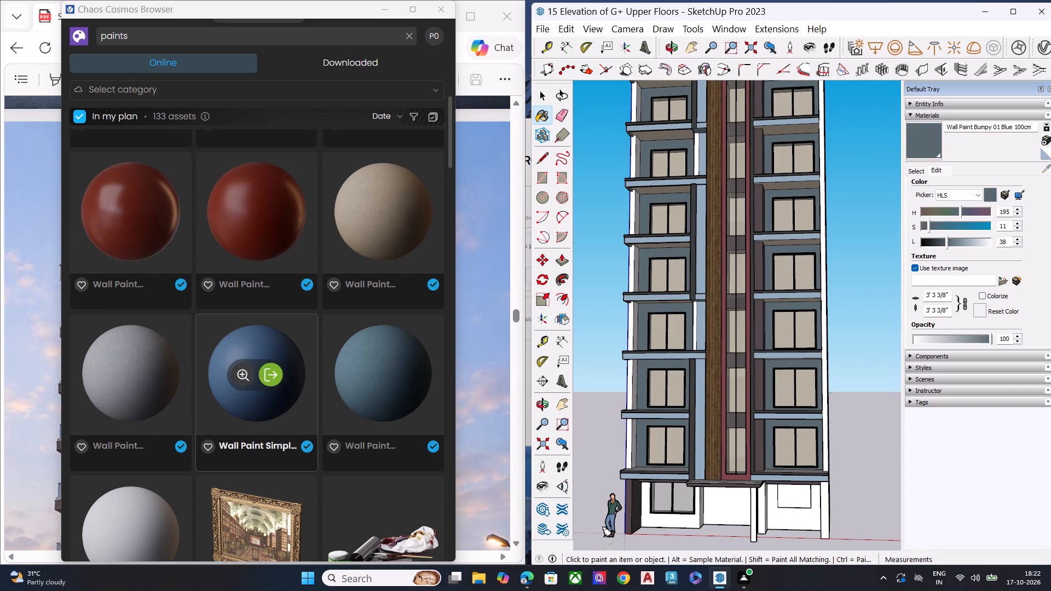
scroll(256, 313, "up", 1)
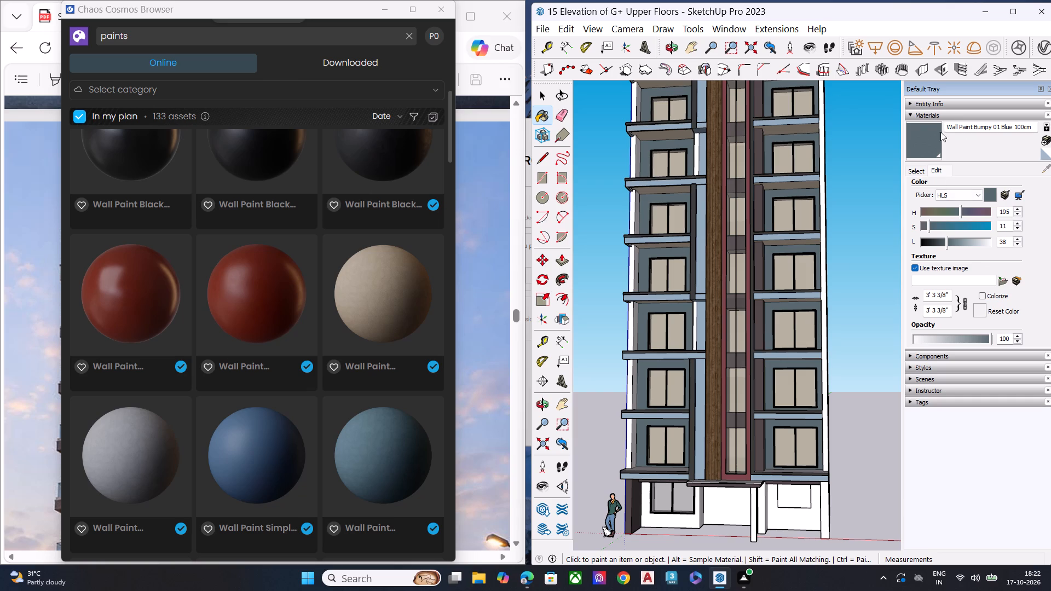
left_click(920, 168)
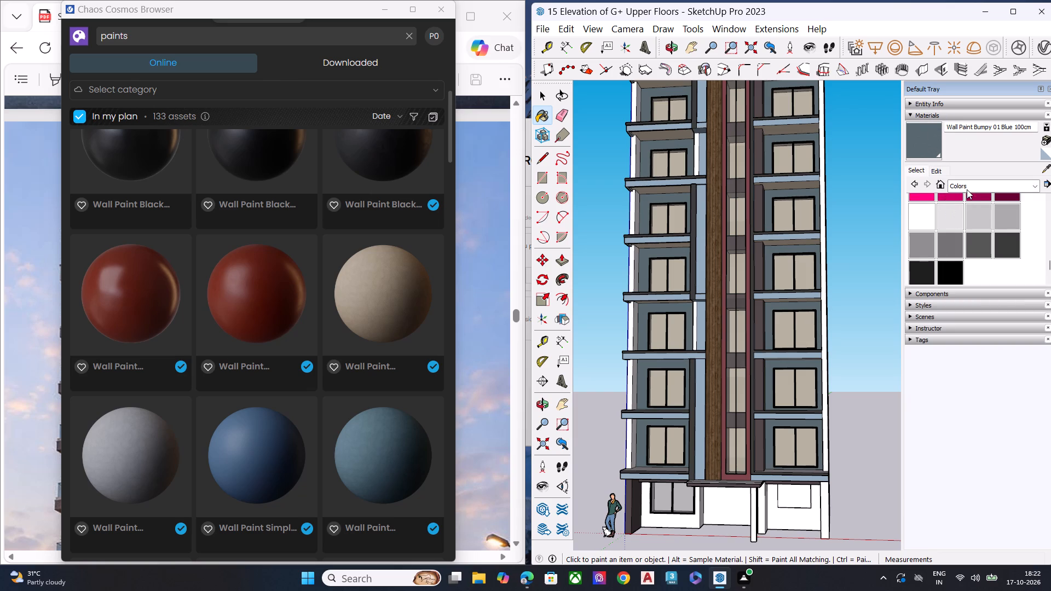
left_click(967, 189)
scroll(965, 276, "down", 8)
scroll(964, 286, "up", 1)
scroll(964, 286, "down", 6)
left_click(975, 326)
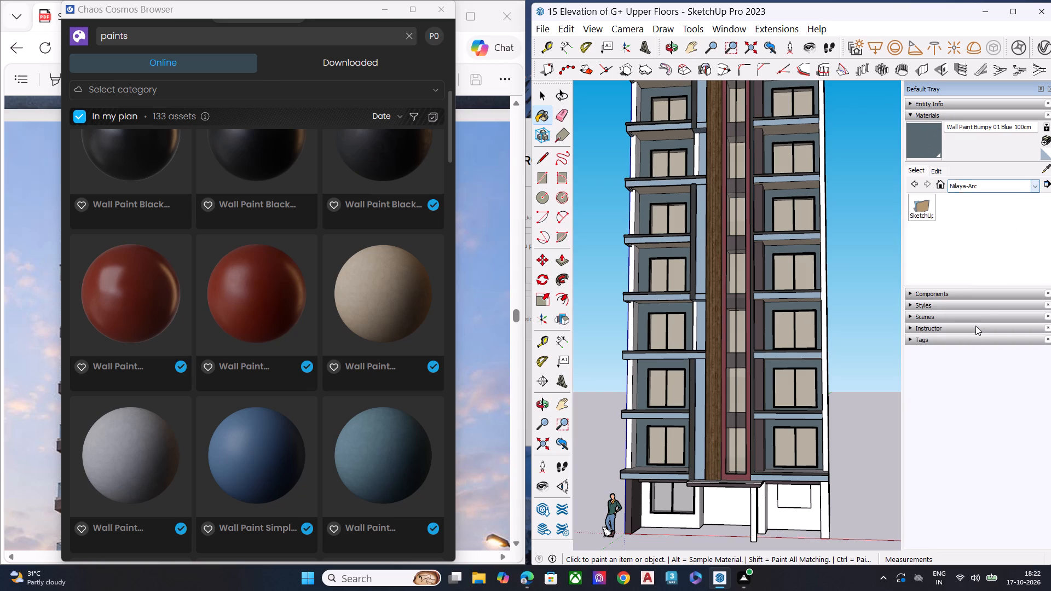
left_click(923, 219)
left_click(954, 215)
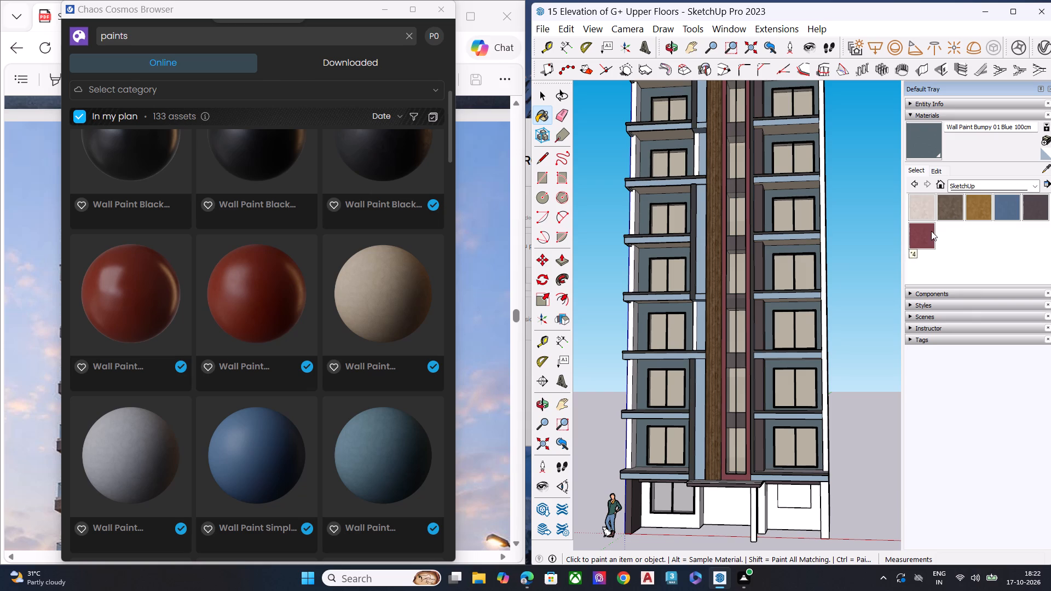
left_click(928, 234)
left_click(931, 148)
Paint the front and inner faces of the outer side wall on the left-hand stack's highest balcony with Material4.
scroll(674, 289, "down", 7)
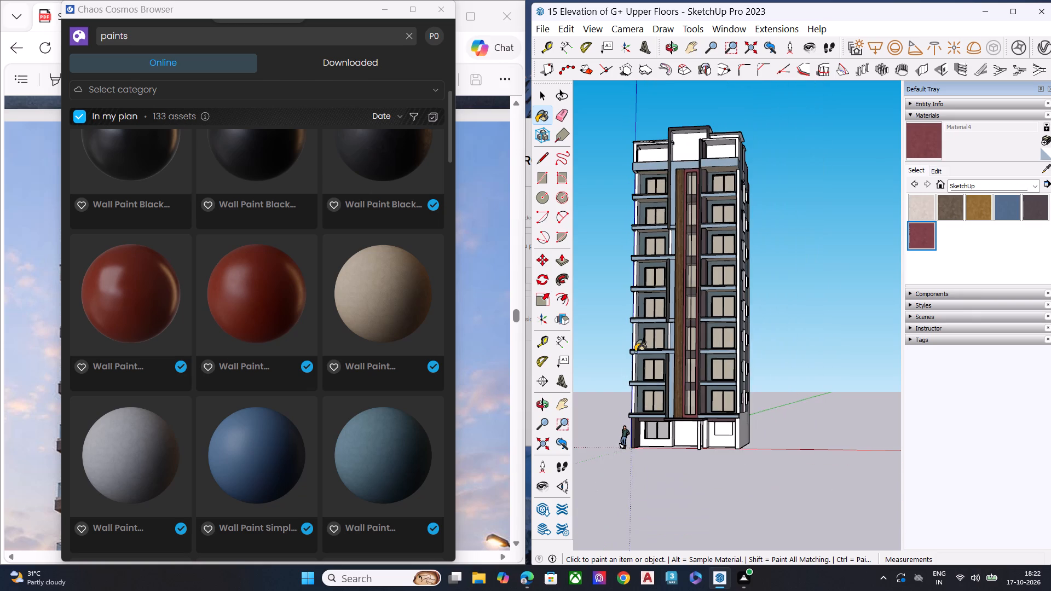
middle_click_drag(678, 166, 711, 338)
scroll(620, 242, "up", 5)
scroll(562, 205, "down", 1)
scroll(562, 205, "up", 2)
scroll(643, 188, "up", 2)
scroll(640, 184, "down", 1)
scroll(639, 183, "up", 1)
scroll(638, 183, "down", 1)
scroll(634, 183, "up", 11)
middle_click(615, 175)
middle_click_drag(621, 188, 614, 121)
scroll(614, 121, "up", 2)
scroll(619, 159, "down", 1)
scroll(621, 164, "up", 2)
left_click(638, 201)
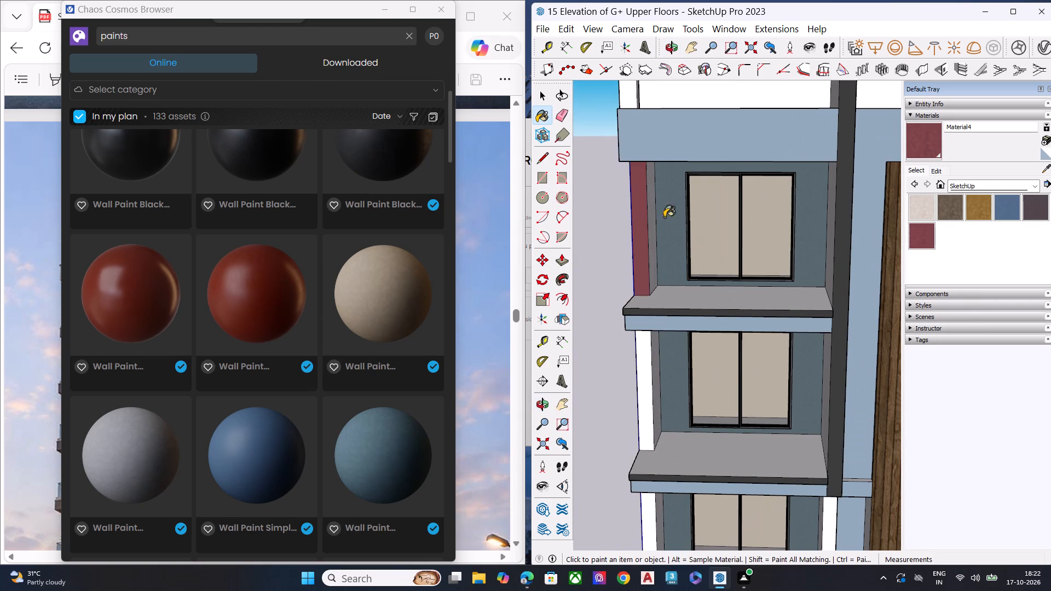
scroll(670, 222, "up", 1)
middle_click_drag(667, 222, 577, 201)
scroll(590, 195, "up", 2)
left_click(670, 191)
Paint the front and inner faces of the outer side wall on the left-hand stack's second balcony down with Material4.
middle_click_drag(677, 275, 679, 212)
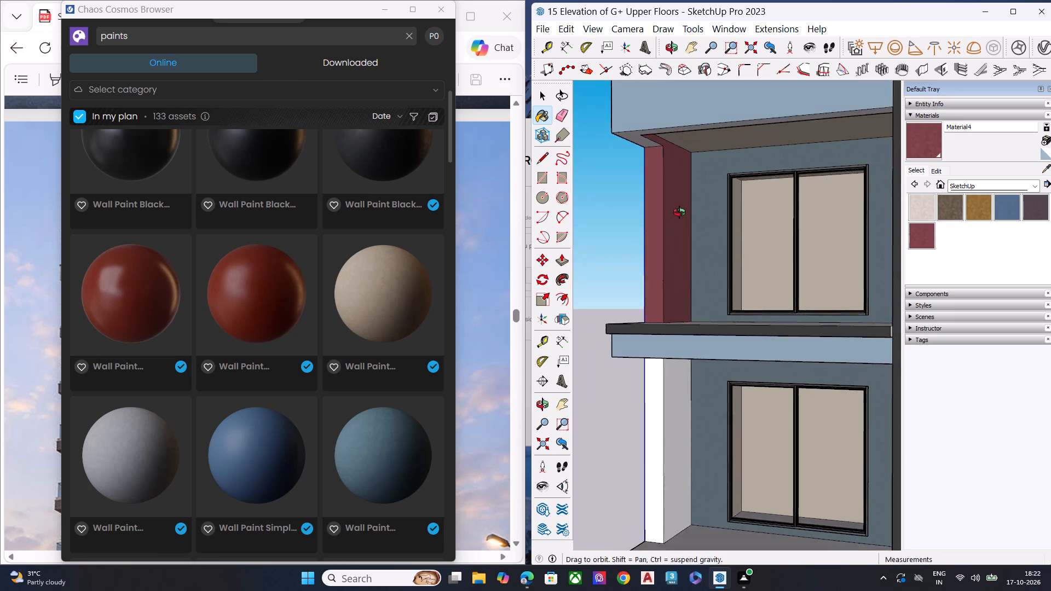
middle_click_drag(679, 212, 683, 207)
scroll(685, 206, "up", 1)
scroll(686, 244, "down", 5)
scroll(666, 356, "up", 4)
left_click(662, 363)
left_click(677, 367)
Paint the front and inner faces of the outer side wall on the left-hand stack's third balcony down with Material4.
scroll(672, 307, "down", 2)
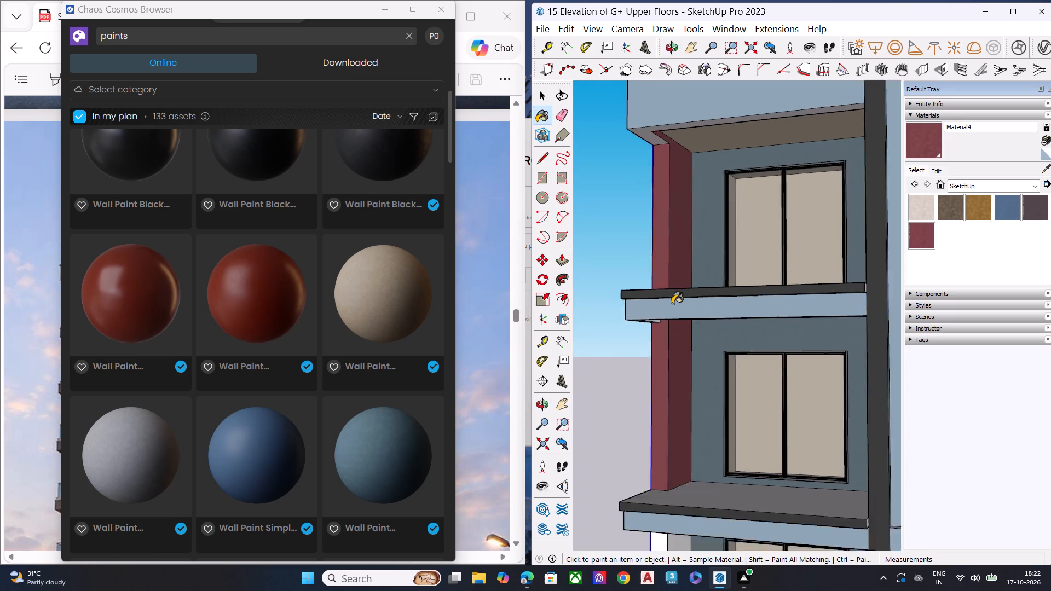
scroll(672, 304, "down", 6)
scroll(669, 272, "up", 1)
scroll(669, 272, "down", 4)
scroll(674, 404, "up", 5)
scroll(669, 430, "down", 1)
scroll(669, 431, "up", 4)
left_click(659, 412)
left_click(675, 410)
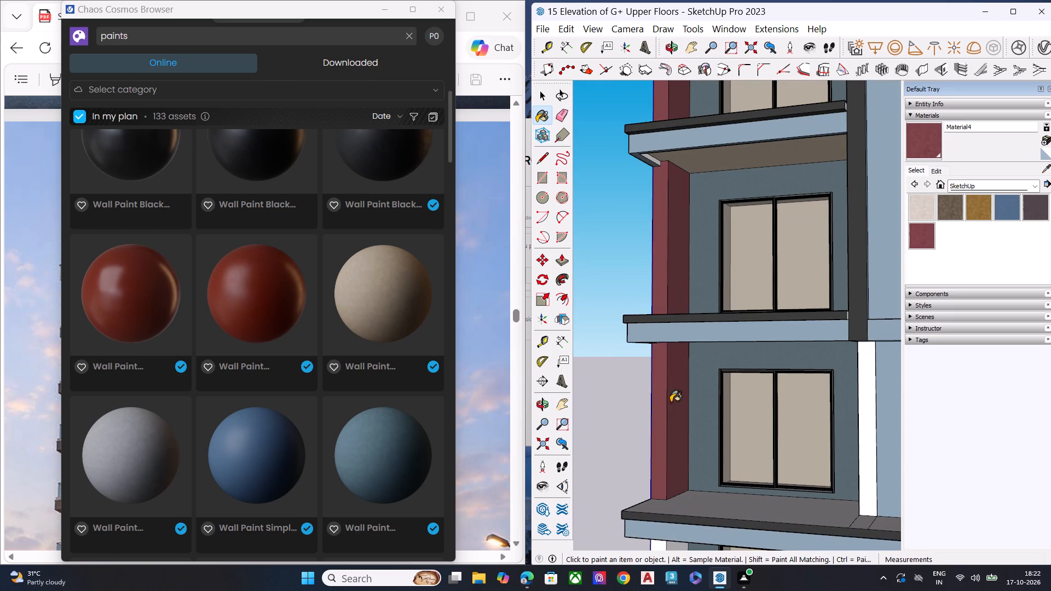
Paint the front and inner faces of the outer side wall on the left-hand stack's fourth balcony down with Material4.
scroll(626, 330, "down", 4)
scroll(627, 322, "up", 1)
scroll(629, 319, "down", 3)
scroll(655, 339, "up", 2)
scroll(656, 337, "down", 4)
scroll(657, 337, "up", 1)
scroll(657, 337, "down", 4)
scroll(645, 447, "up", 3)
scroll(645, 455, "down", 1)
scroll(645, 455, "up", 4)
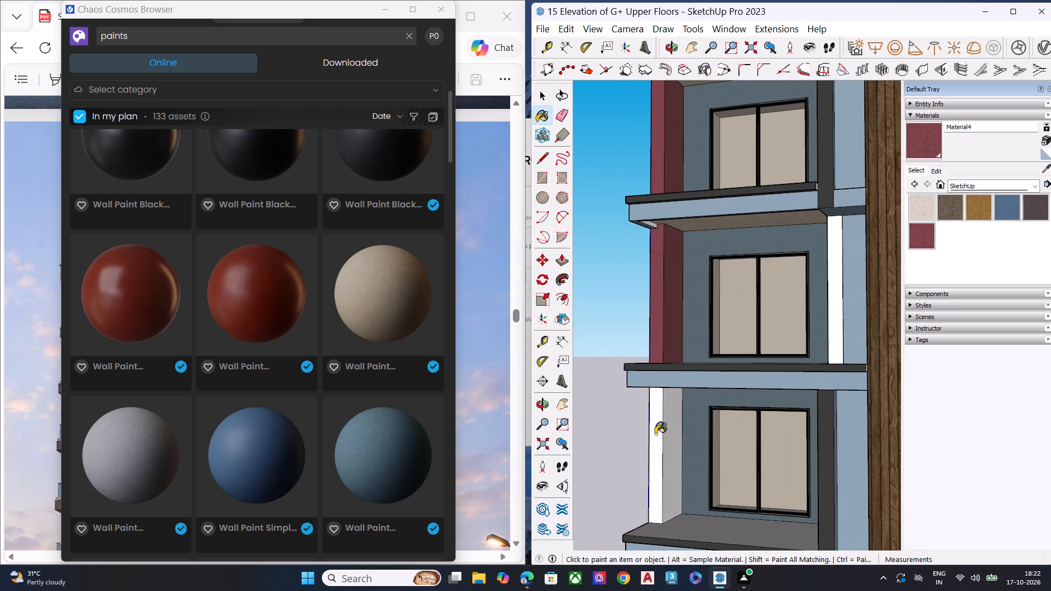
left_click(655, 434)
left_click(667, 431)
Paint both faces of the side wall nearest the wood strip on the left-hand stack's third balcony down with Material4.
scroll(654, 393, "down", 3)
middle_click_drag(665, 388, 943, 386)
scroll(864, 334, "up", 3)
scroll(816, 300, "down", 1)
scroll(816, 300, "up", 3)
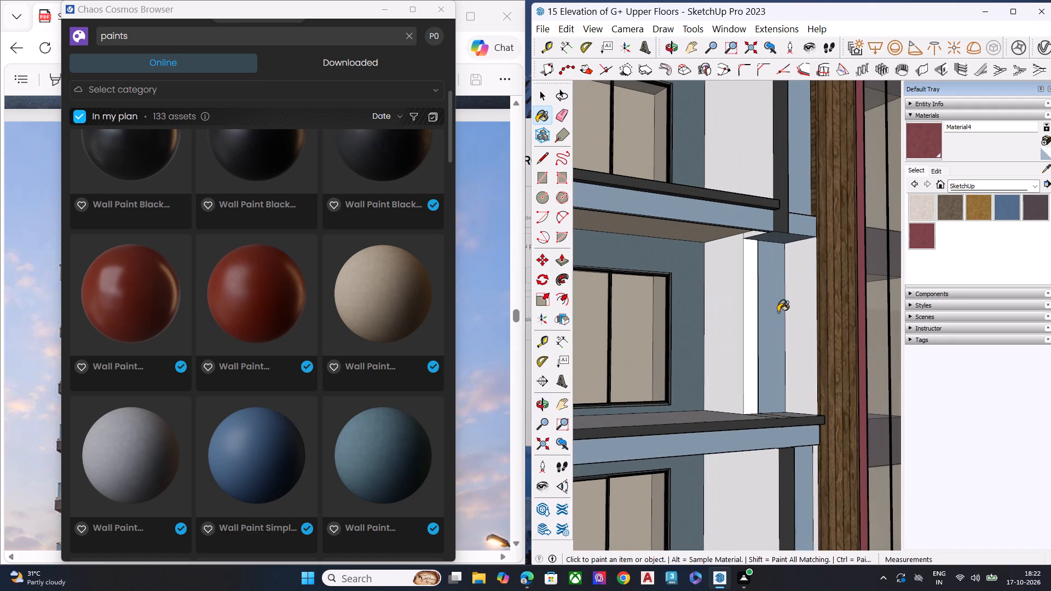
left_click(728, 314)
left_click(750, 309)
Paint the side walls nearest the wood strip on the left-hand stack's first, second and fourth balconies down with Material4.
scroll(726, 334, "down", 7)
left_click(730, 230)
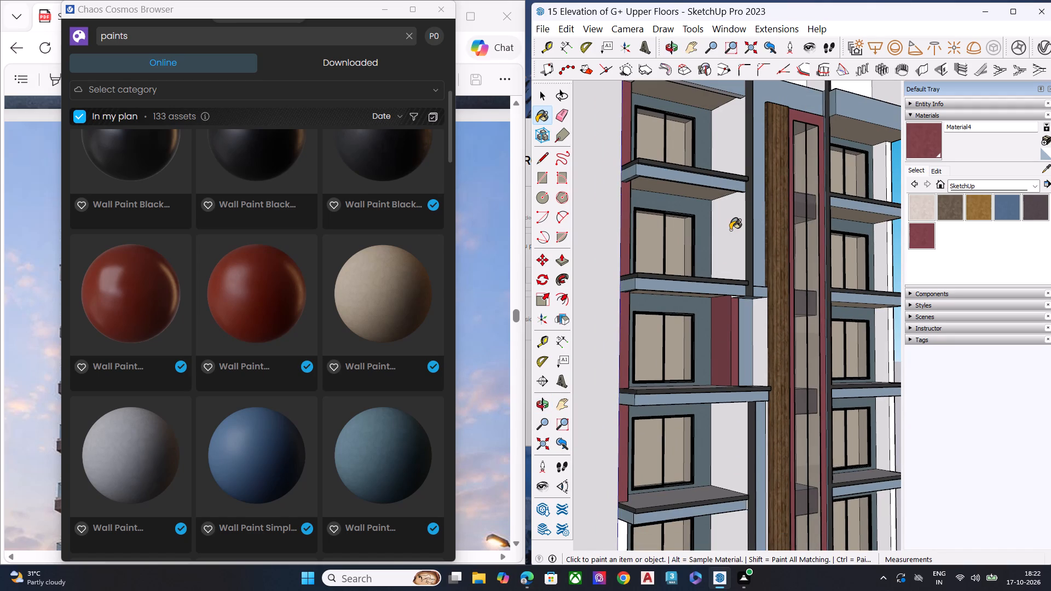
left_click(721, 142)
scroll(753, 186, "down", 5)
scroll(723, 355, "up", 8)
left_click(734, 354)
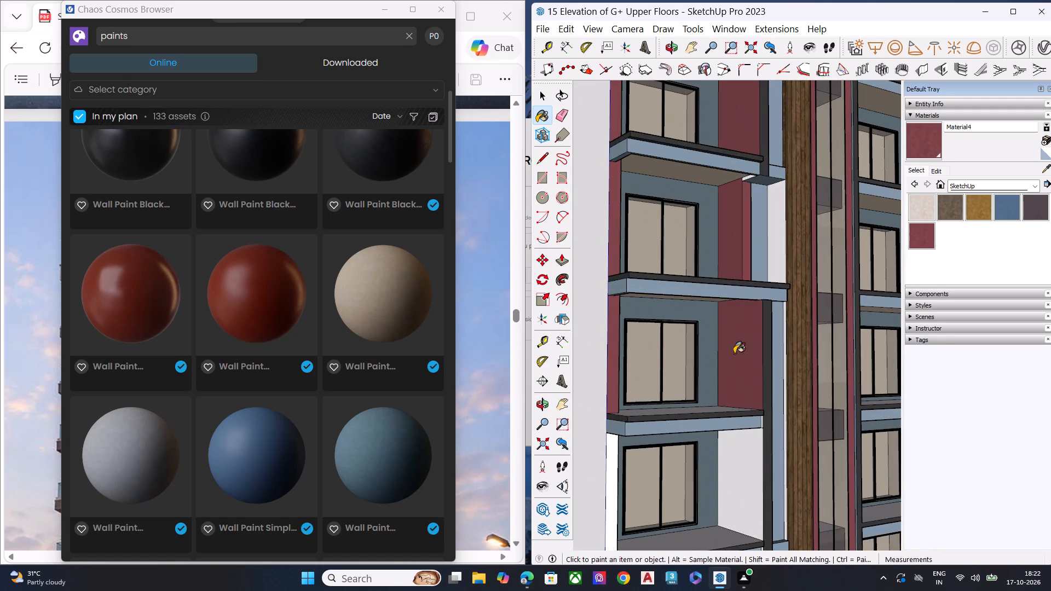
Paint both side walls of the left-hand stack's fifth balcony down with Material4, including the outer wall's front face.
scroll(697, 291, "down", 5)
scroll(689, 401, "up", 4)
scroll(677, 407, "down", 1)
scroll(671, 409, "up", 2)
left_click(609, 404)
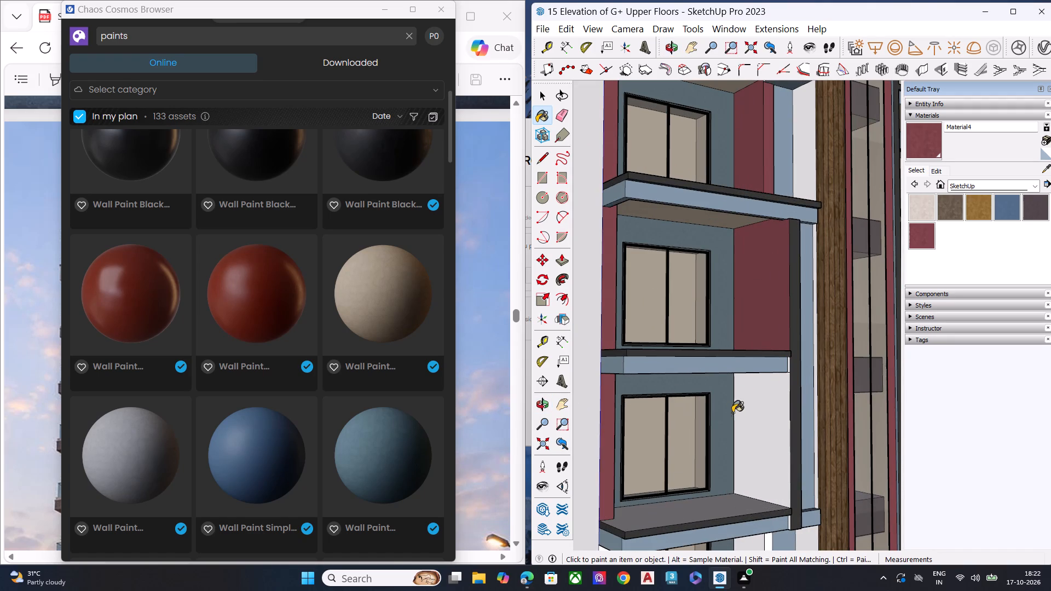
left_click(754, 410)
scroll(799, 397, "down", 1)
scroll(799, 397, "up", 1)
scroll(799, 397, "down", 4)
middle_click_drag(790, 409, 560, 384)
scroll(728, 362, "down", 4)
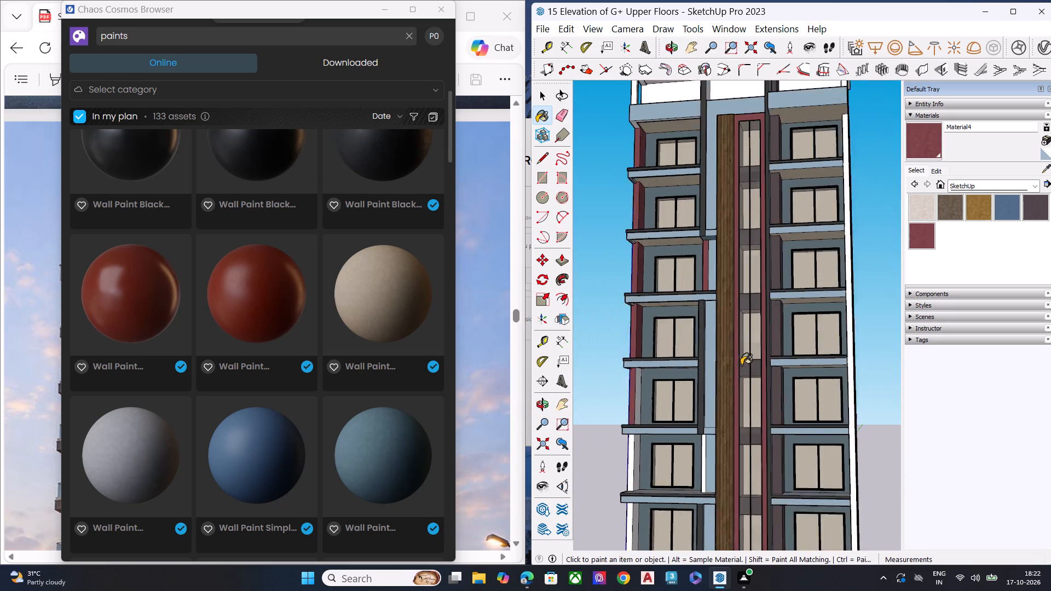
scroll(741, 365, "down", 2)
scroll(686, 397, "up", 3)
scroll(662, 397, "down", 1)
scroll(652, 397, "up", 6)
scroll(642, 378, "down", 1)
scroll(637, 378, "up", 3)
left_click(640, 370)
Paint both side walls of the left-hand stack's sixth balcony down with Material4, covering front and inner faces.
scroll(640, 370, "down", 3)
scroll(644, 370, "up", 1)
scroll(645, 371, "down", 4)
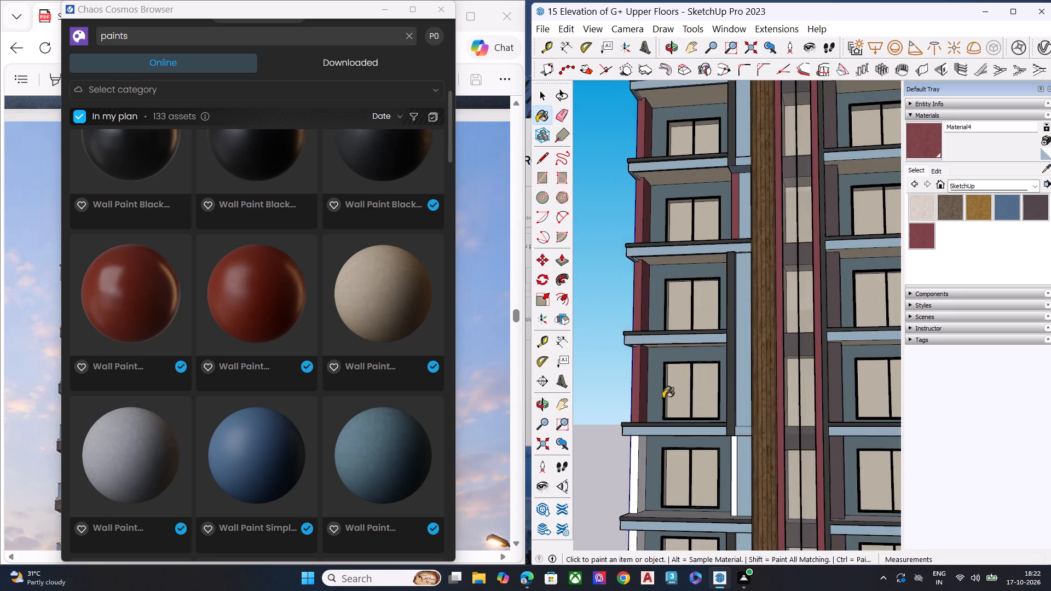
scroll(654, 467, "up", 1)
scroll(651, 470, "down", 1)
scroll(648, 473, "up", 2)
scroll(642, 477, "down", 1)
scroll(638, 480, "up", 3)
left_click(629, 466)
left_click(640, 460)
middle_click_drag(741, 466, 839, 461)
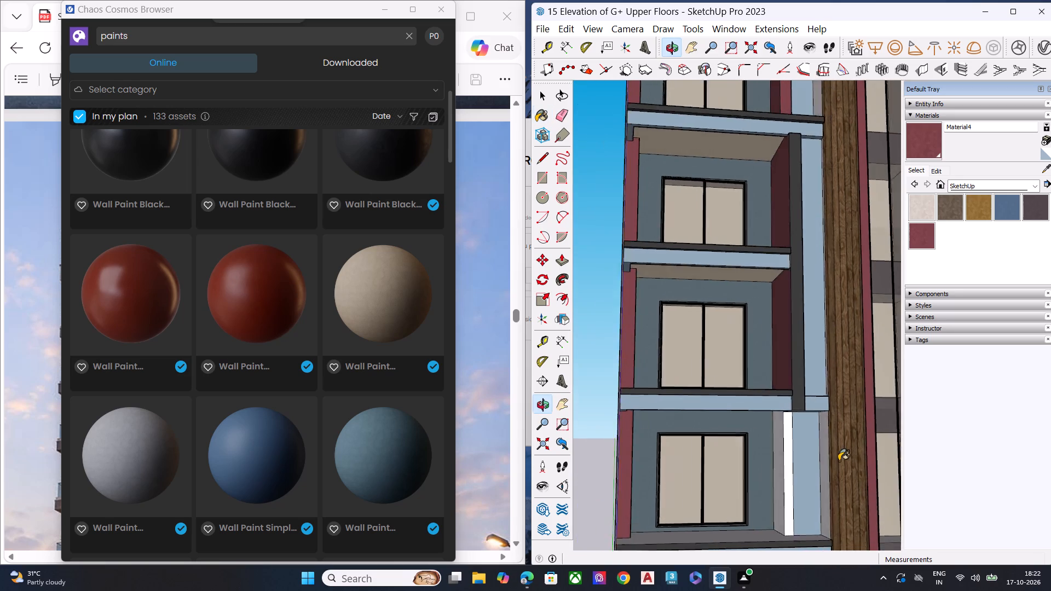
scroll(839, 461, "up", 6)
left_click(766, 443)
left_click(779, 434)
Paint the front and inner faces of the outer side wall on the left-hand stack's seventh balcony down with Material4.
scroll(755, 397, "down", 4)
scroll(766, 387, "up", 2)
scroll(767, 387, "down", 2)
scroll(772, 384, "up", 1)
scroll(774, 382, "down", 2)
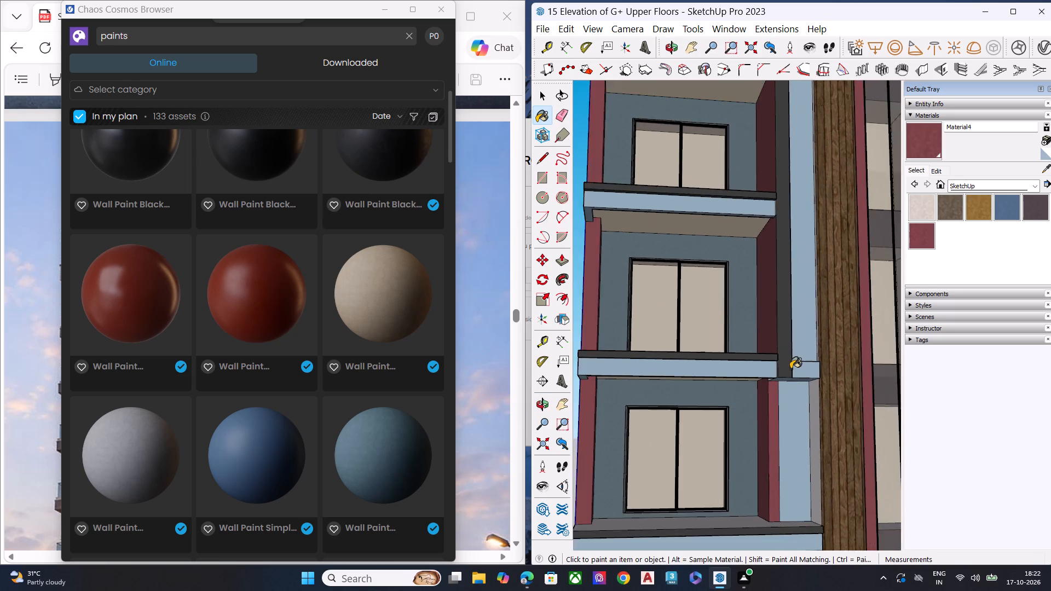
scroll(790, 369, "down", 9)
middle_click_drag(795, 468, 632, 465)
scroll(669, 415, "down", 5)
scroll(673, 467, "up", 8)
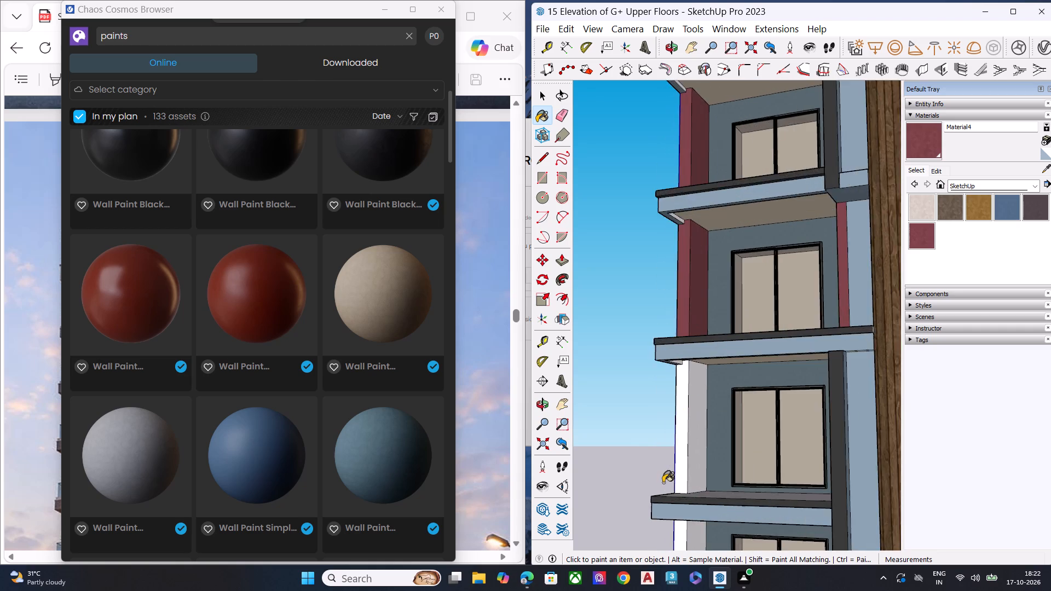
scroll(663, 483, "up", 8)
scroll(671, 436, "down", 1)
scroll(671, 436, "up", 4)
left_click(684, 424)
left_click(711, 418)
Paint the front and inner faces of the outer side wall on the left-hand stack's lowest balcony with Material4.
scroll(711, 417, "down", 3)
scroll(711, 417, "up", 1)
scroll(711, 417, "down", 2)
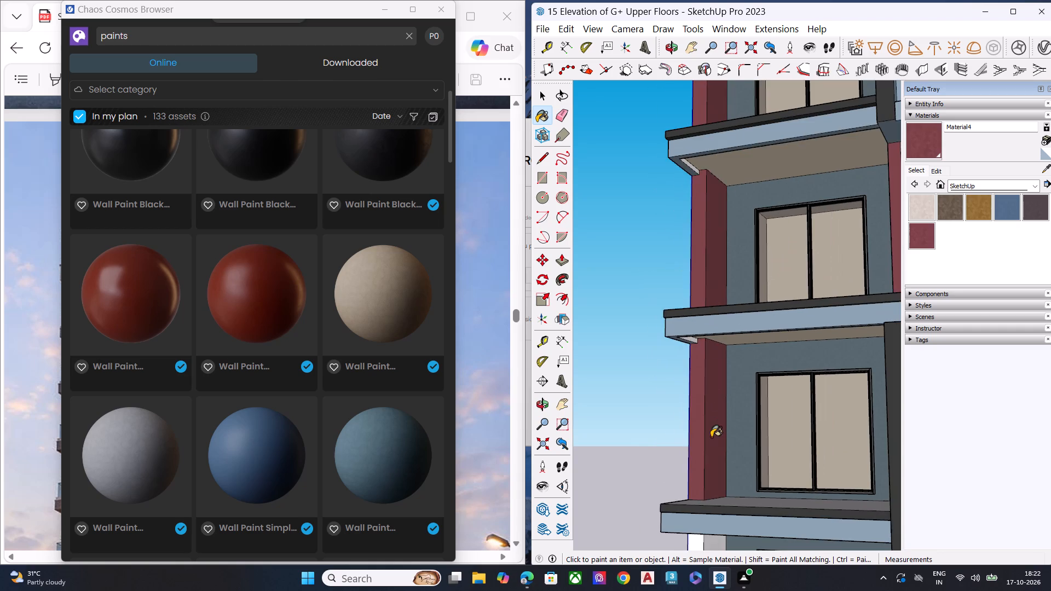
scroll(674, 334, "down", 1)
scroll(674, 334, "up", 1)
scroll(674, 334, "down", 7)
scroll(690, 431, "up", 3)
scroll(690, 445, "down", 1)
scroll(690, 446, "up", 1)
scroll(690, 452, "down", 1)
scroll(690, 453, "up", 3)
left_click(688, 455)
left_click(696, 458)
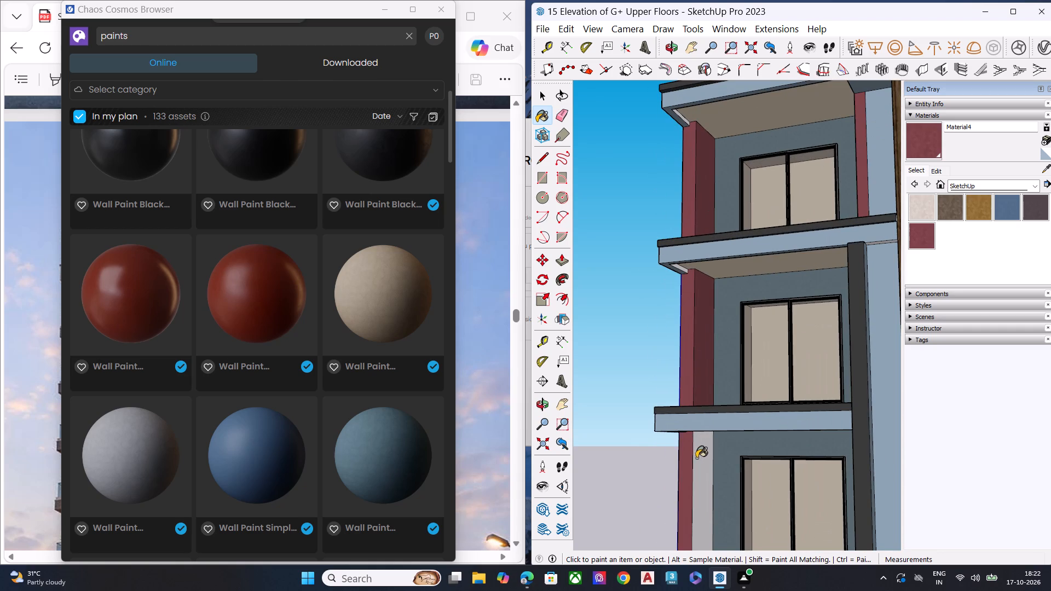
Examine the tower from several angles, checking the paint on the right-hand balcony stack's side walls.
scroll(688, 356, "down", 3)
scroll(688, 356, "up", 1)
scroll(688, 356, "down", 11)
scroll(699, 460, "up", 9)
scroll(665, 447, "down", 1)
scroll(665, 447, "up", 4)
scroll(665, 447, "down", 7)
middle_click_drag(684, 456, 861, 461)
middle_click_drag(861, 461, 609, 491)
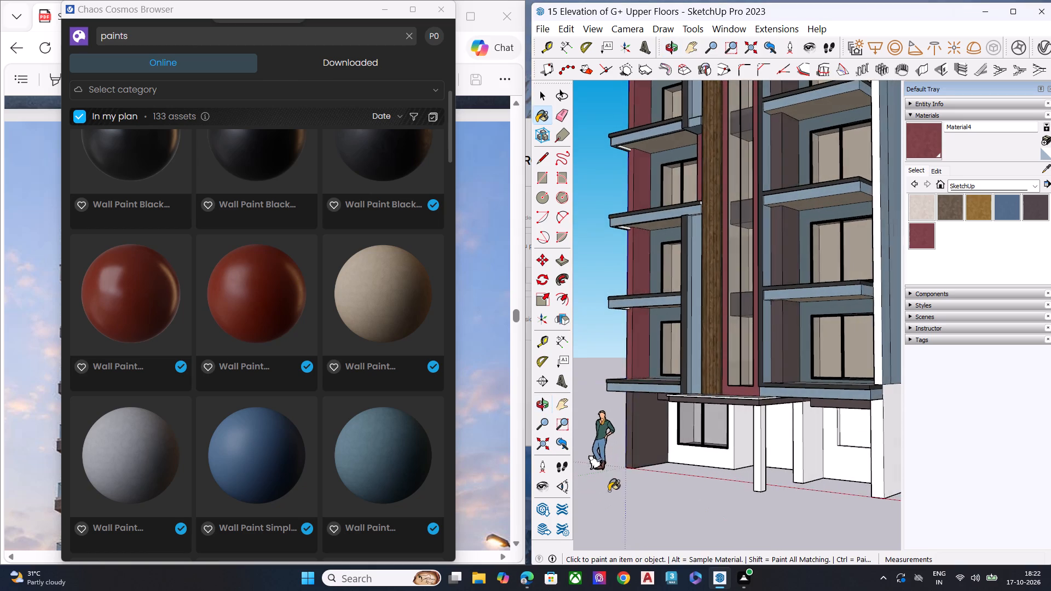
scroll(698, 375, "down", 6)
scroll(697, 434, "down", 9)
scroll(741, 209, "down", 1)
scroll(742, 208, "up", 6)
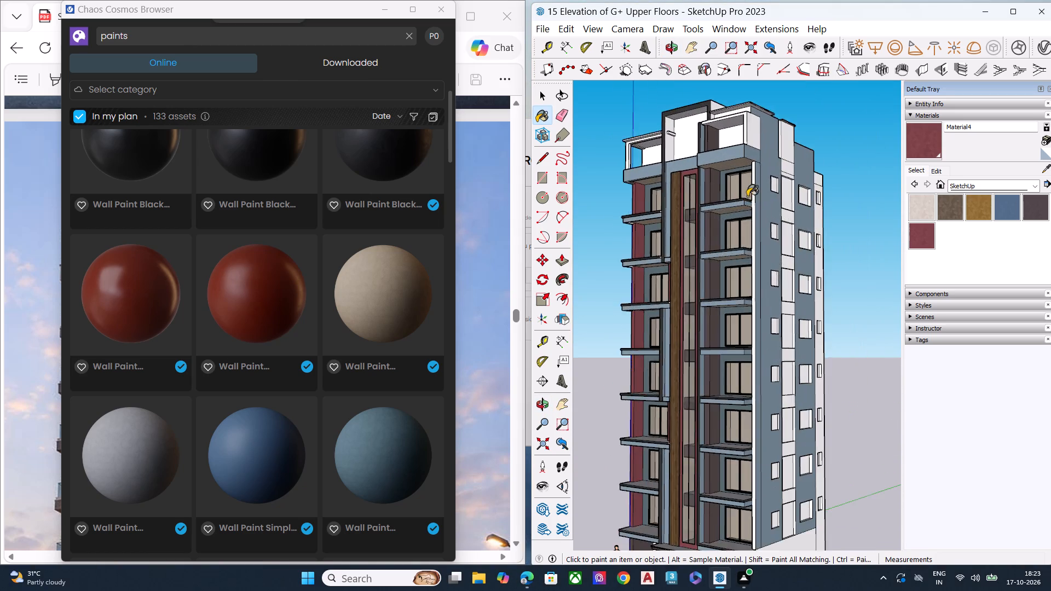
scroll(753, 176, "up", 8)
scroll(753, 177, "down", 1)
scroll(753, 177, "up", 3)
middle_click_drag(666, 229, 711, 338)
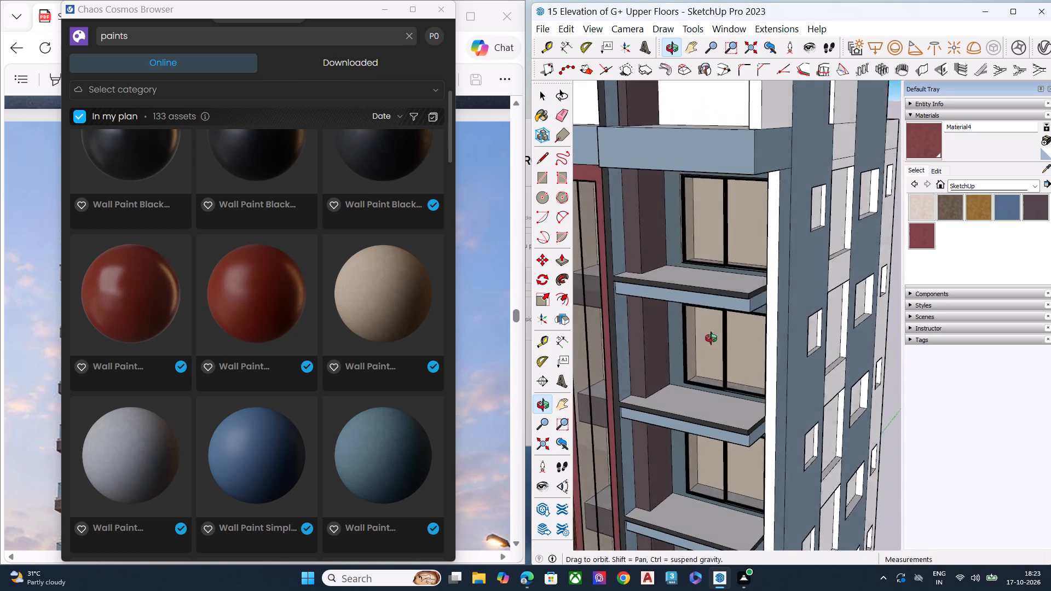
middle_click_drag(711, 338, 873, 335)
scroll(732, 302, "down", 9)
scroll(748, 304, "up", 1)
scroll(748, 304, "down", 1)
scroll(748, 304, "up", 1)
scroll(752, 305, "down", 2)
middle_click_drag(746, 363, 526, 328)
scroll(729, 255, "up", 6)
scroll(696, 294, "up", 5)
middle_click_drag(684, 277, 671, 248)
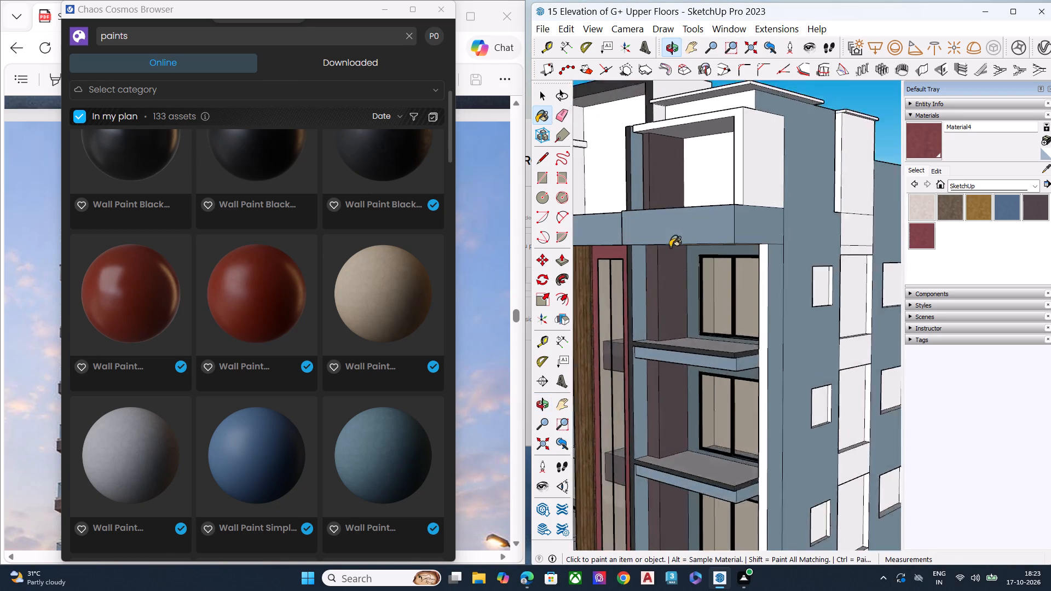
scroll(670, 247, "up", 1)
Permanently delete Material1 from the scene in the V-Ray Asset Editor.
left_click(1042, 45)
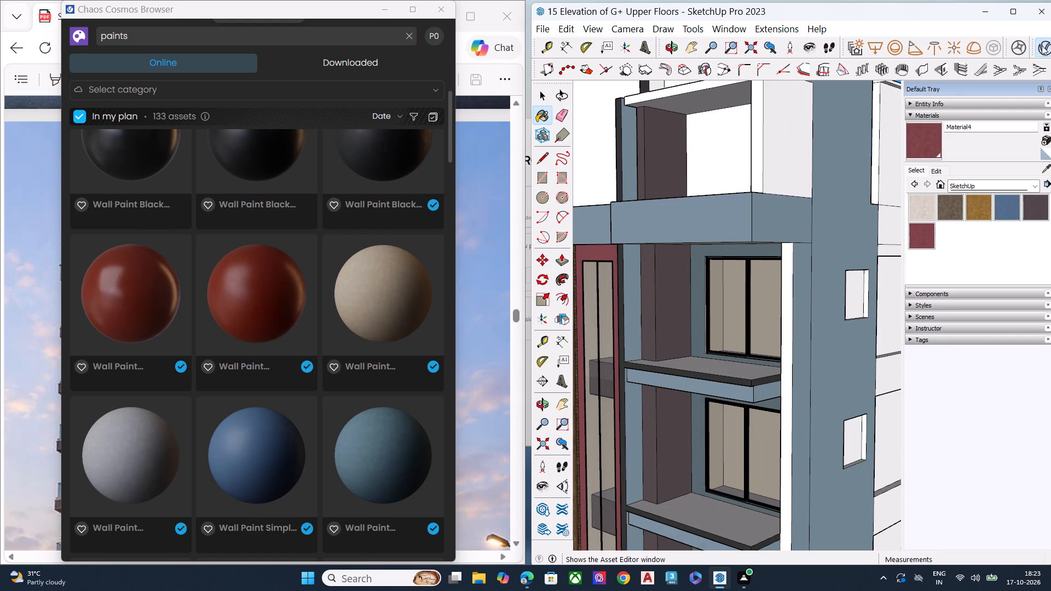
scroll(154, 141, "up", 5)
scroll(154, 142, "down", 2)
scroll(154, 142, "up", 1)
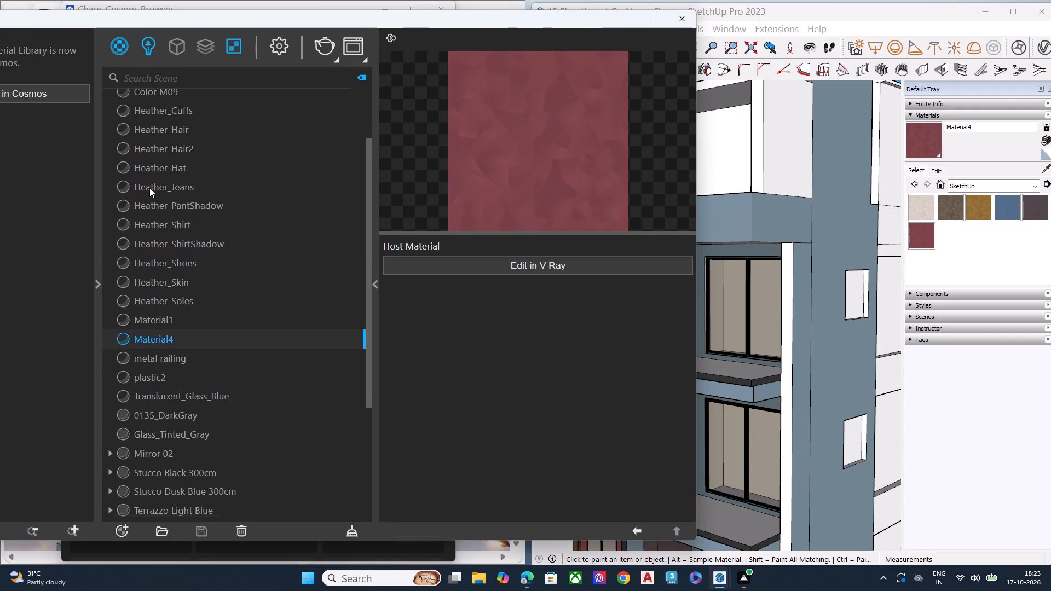
left_click(149, 321)
right_click(151, 321)
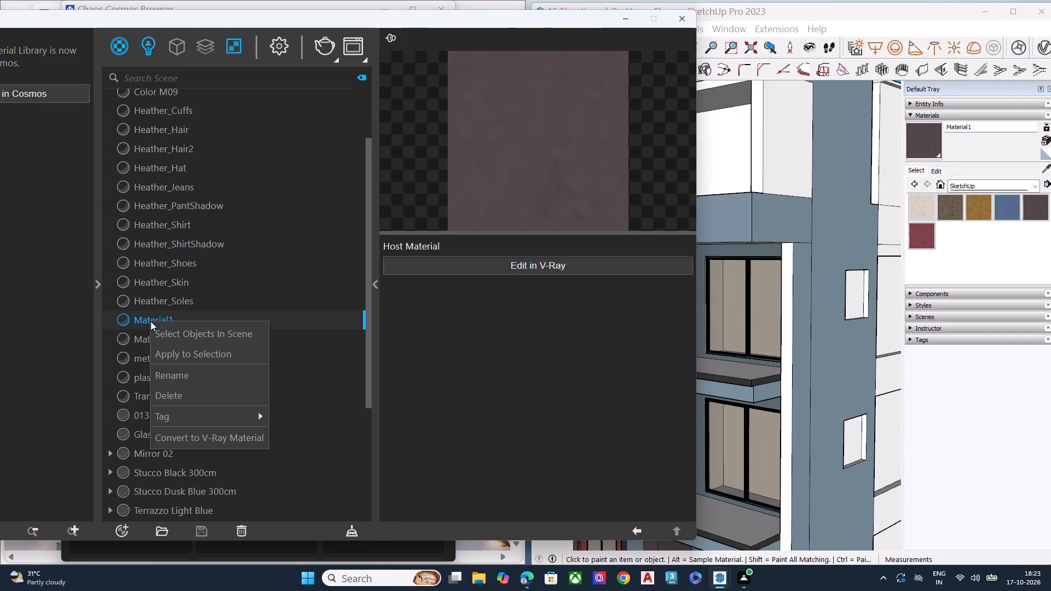
left_click(212, 395)
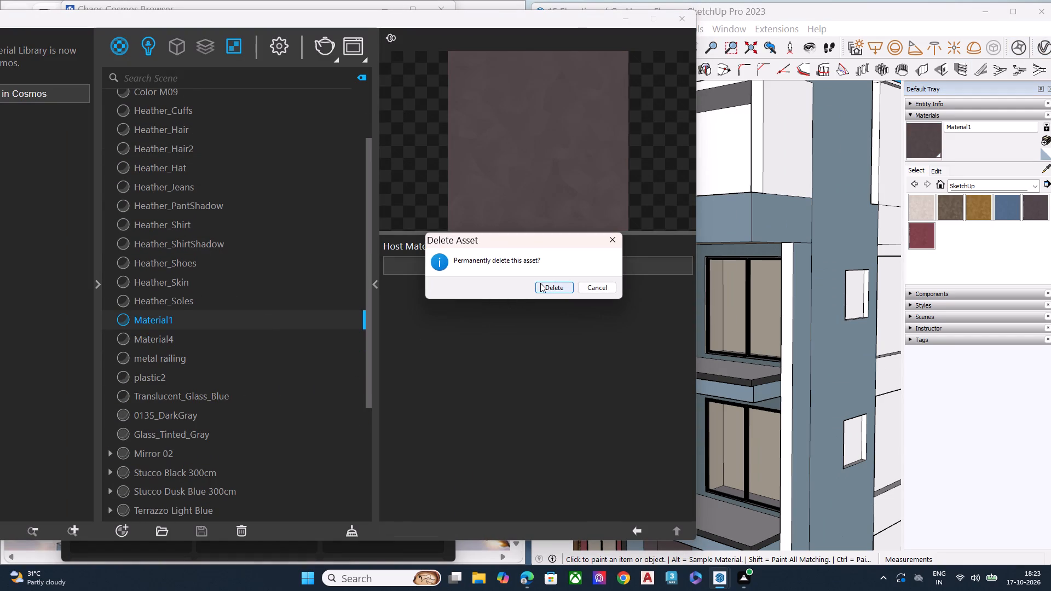
left_click(546, 284)
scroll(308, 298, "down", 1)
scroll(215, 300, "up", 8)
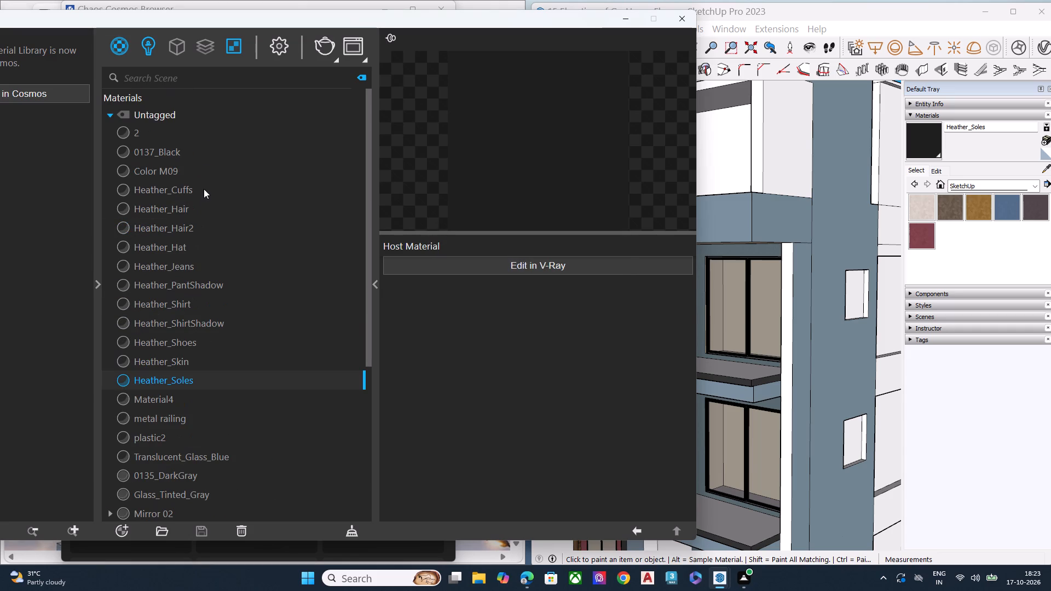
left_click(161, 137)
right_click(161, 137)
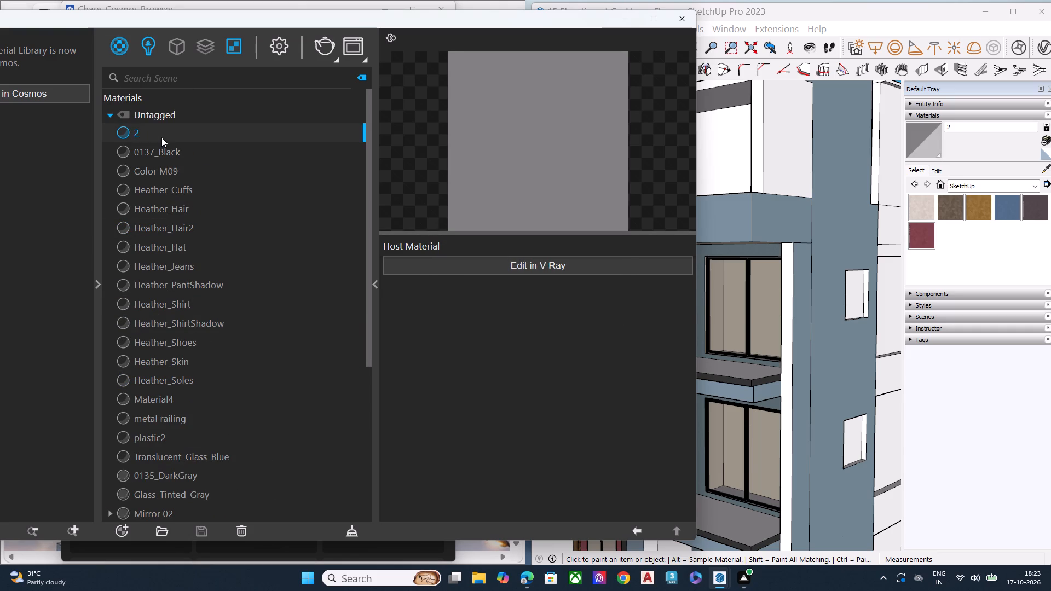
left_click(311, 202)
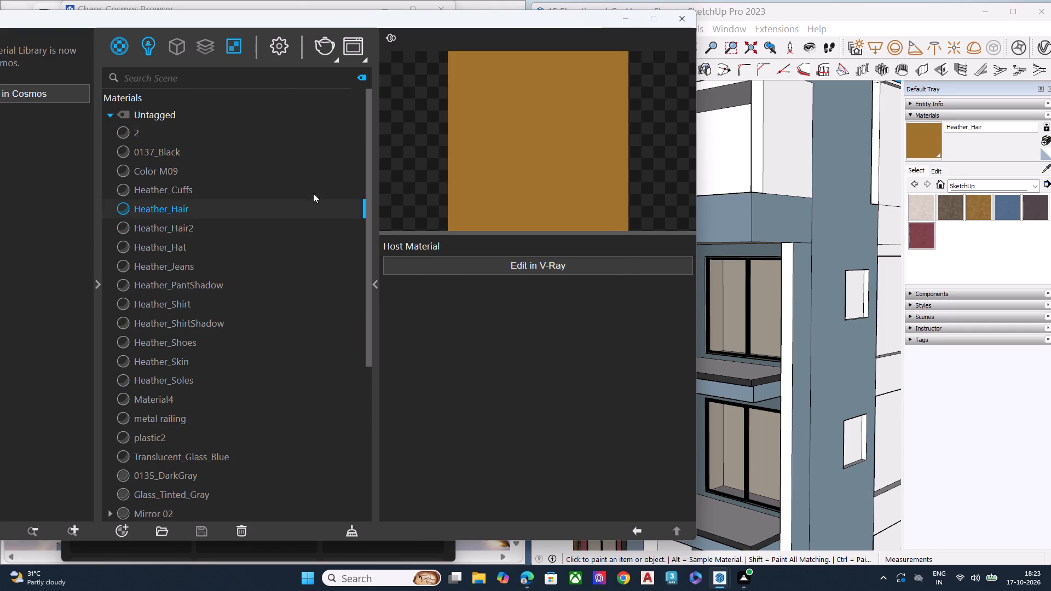
Back in the model, paint both faces of the side wall beside the glazed strip on the right-hand stack's top two balconies with Material4.
left_click(683, 17)
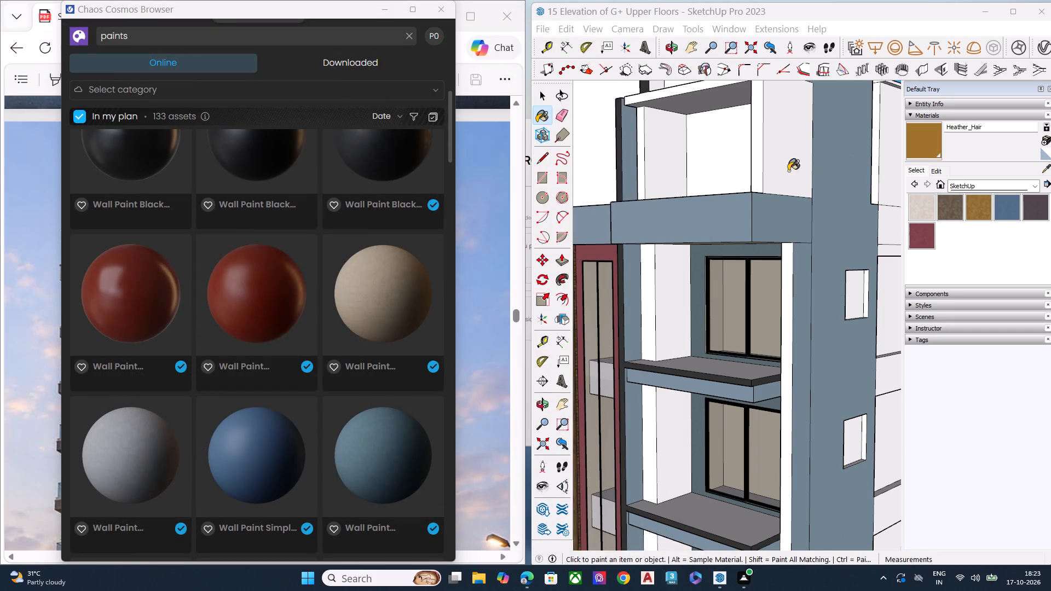
scroll(688, 245, "down", 6)
left_click(923, 233)
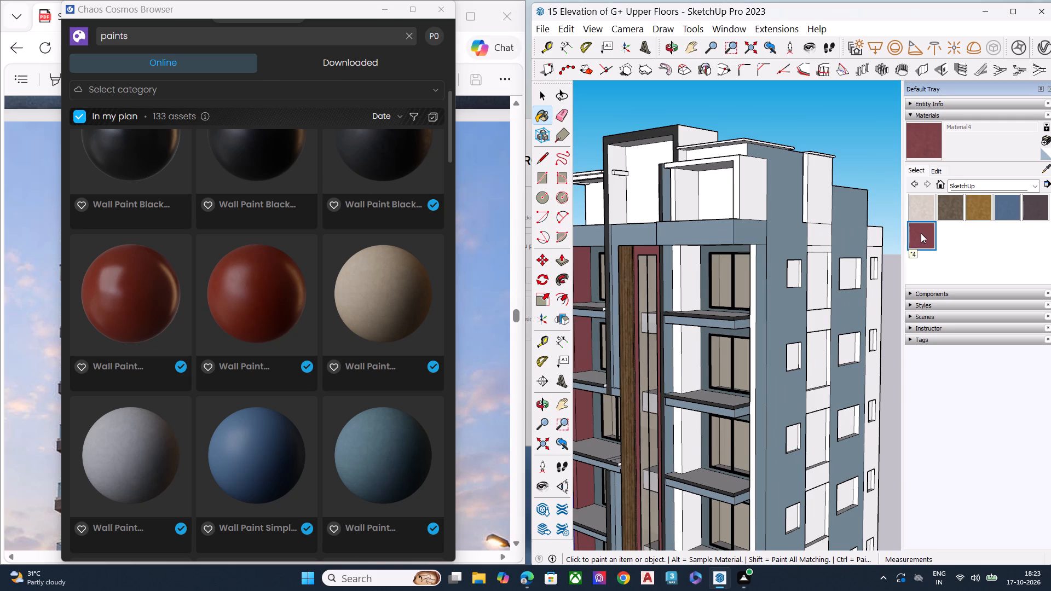
scroll(674, 251, "up", 5)
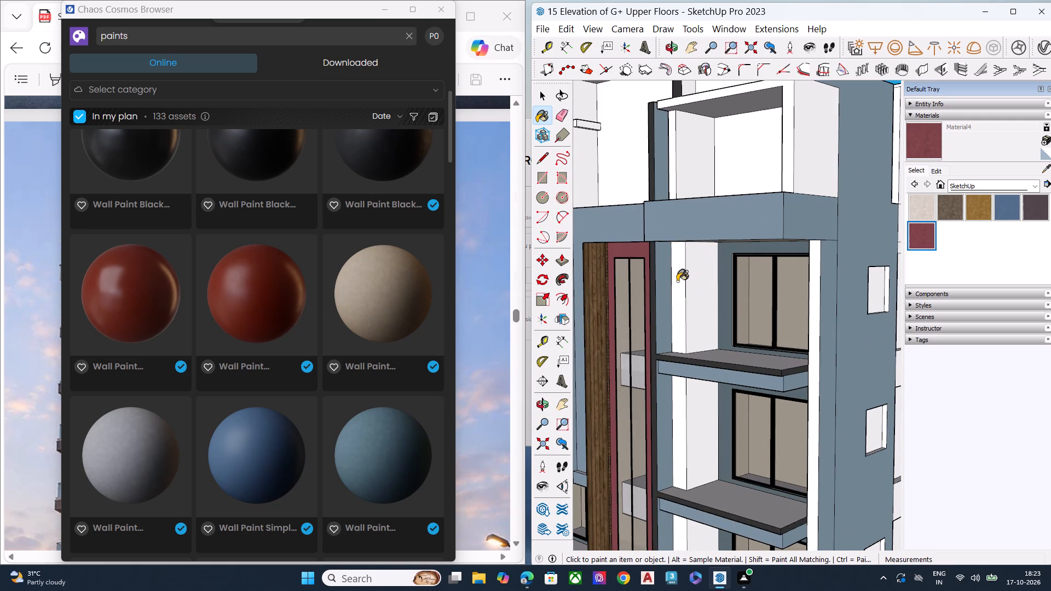
left_click(677, 281)
left_click(692, 282)
left_click(682, 413)
left_click(690, 414)
Paint both faces of the side wall beside the glazed strip on the right-hand stack's three lowest balconies with Material4.
scroll(697, 268, "down", 2)
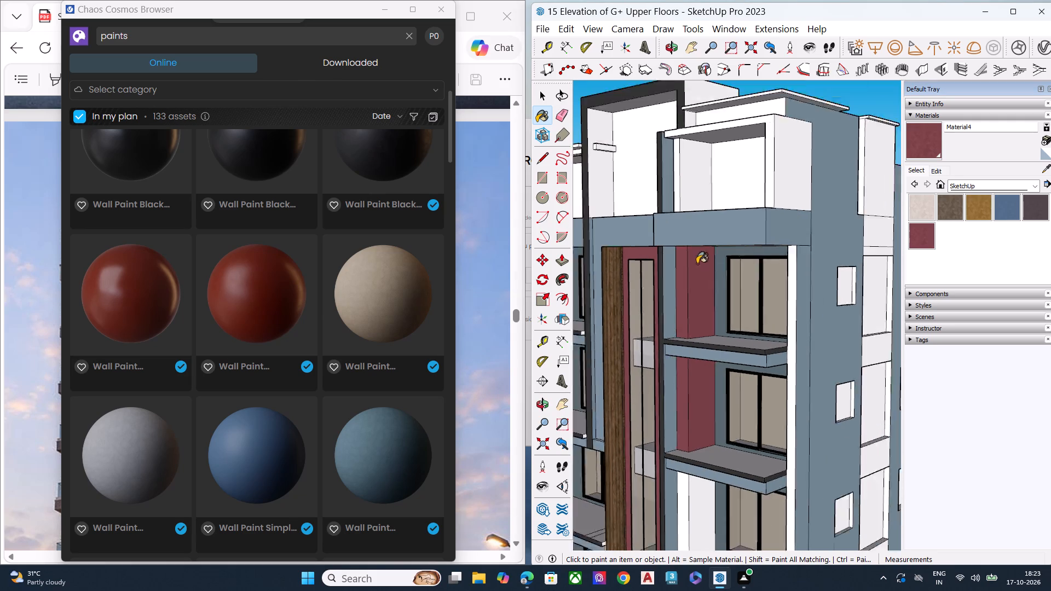
scroll(697, 264, "down", 4)
scroll(712, 208, "down", 1)
scroll(712, 208, "up", 1)
scroll(712, 208, "down", 13)
scroll(713, 373, "up", 3)
scroll(705, 393, "down", 1)
scroll(703, 396, "up", 6)
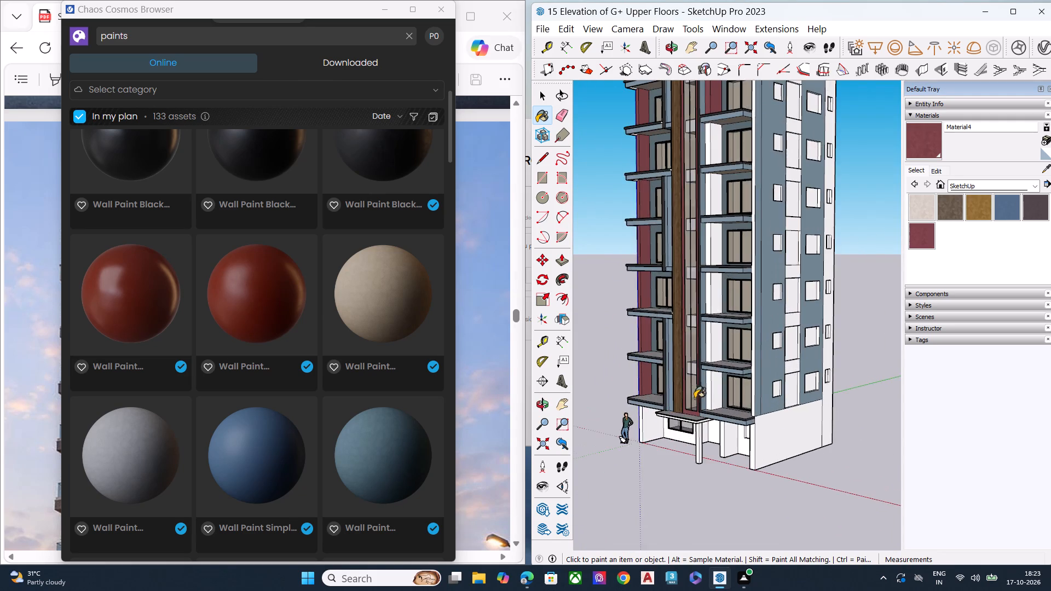
scroll(706, 379, "down", 2)
scroll(706, 379, "up", 1)
scroll(706, 379, "down", 3)
scroll(706, 379, "up", 1)
scroll(706, 379, "down", 1)
scroll(706, 379, "up", 4)
scroll(709, 387, "down", 1)
scroll(709, 387, "up", 1)
scroll(709, 387, "down", 2)
scroll(709, 387, "up", 5)
left_click(709, 387)
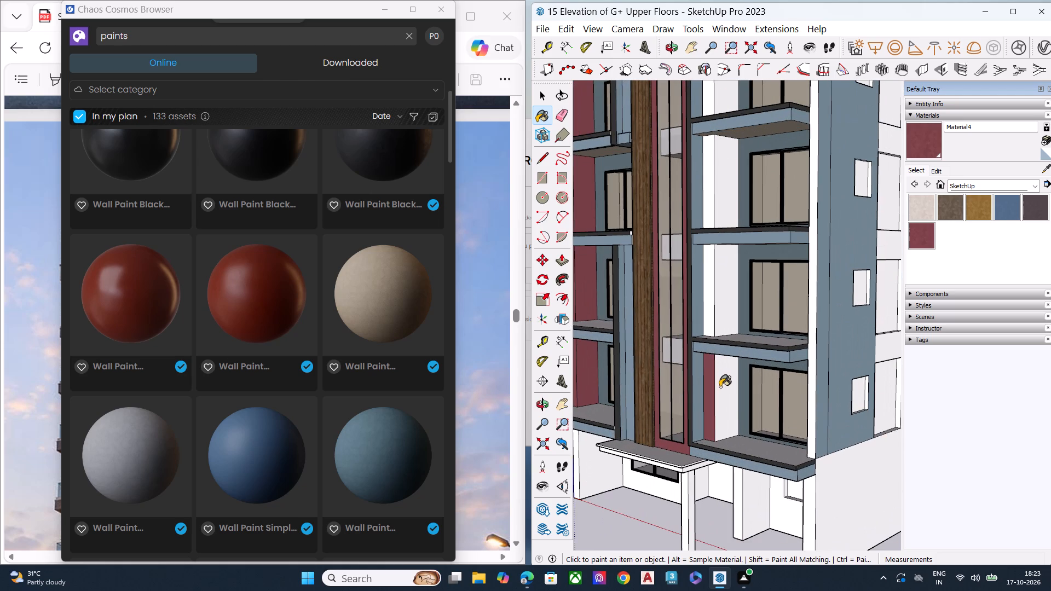
left_click(720, 387)
left_click(708, 292)
left_click(724, 293)
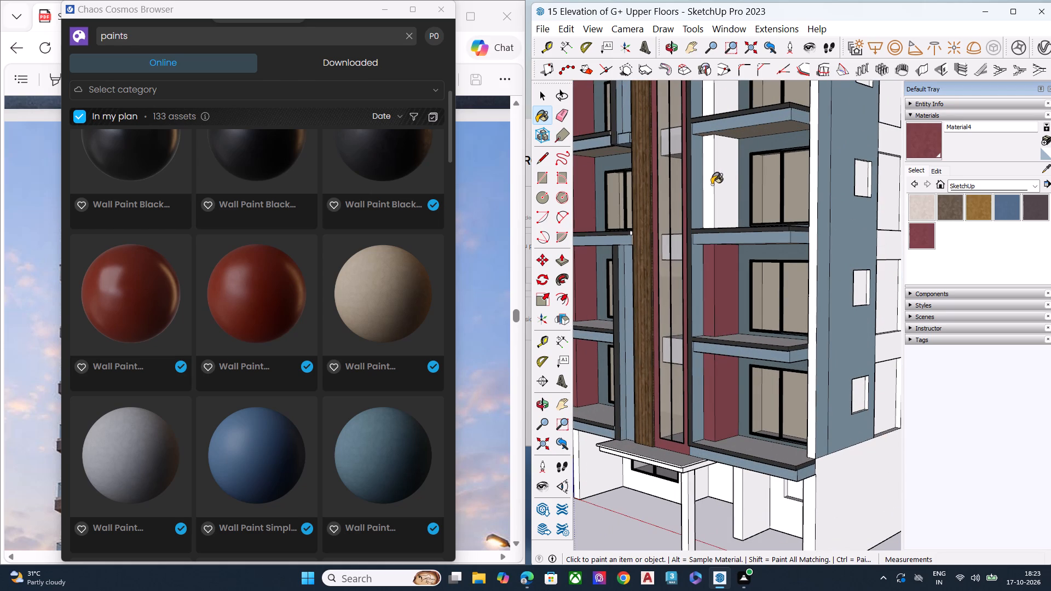
left_click(711, 185)
left_click(728, 188)
Paint both faces of the inner side wall on the right-hand stack's fourth and fifth balconies from the bottom with Material4.
scroll(724, 253, "down", 8)
scroll(708, 145, "up", 1)
scroll(708, 144, "down", 1)
scroll(708, 143, "up", 2)
scroll(707, 142, "down", 1)
scroll(707, 142, "up", 5)
scroll(714, 201, "up", 4)
scroll(714, 201, "down", 1)
scroll(714, 201, "up", 4)
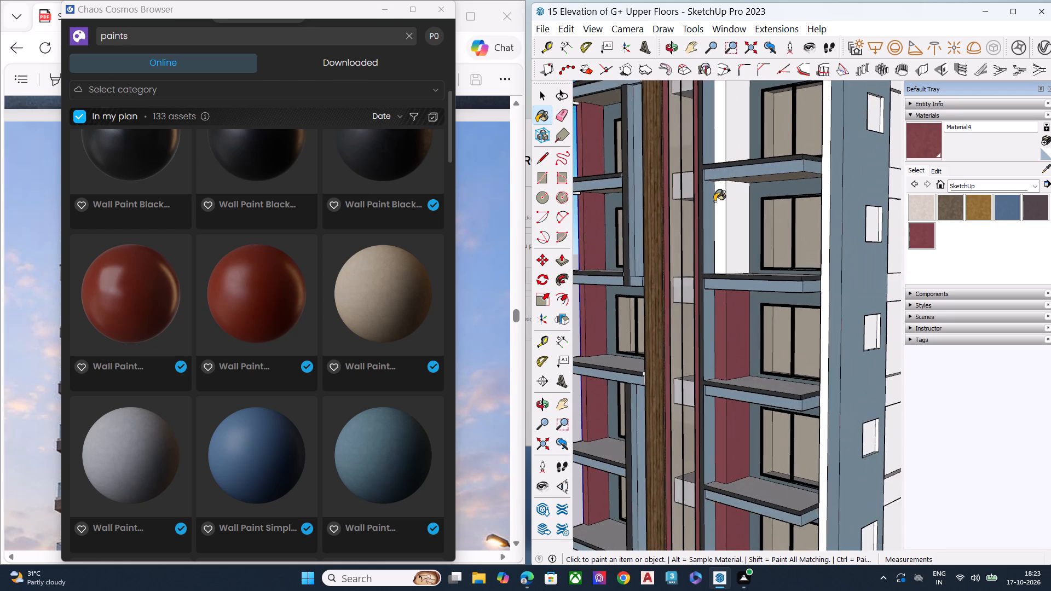
left_click(716, 201)
left_click(736, 207)
scroll(724, 247, "down", 7)
scroll(719, 142, "up", 2)
scroll(719, 142, "down", 1)
scroll(719, 142, "up", 4)
left_click(719, 142)
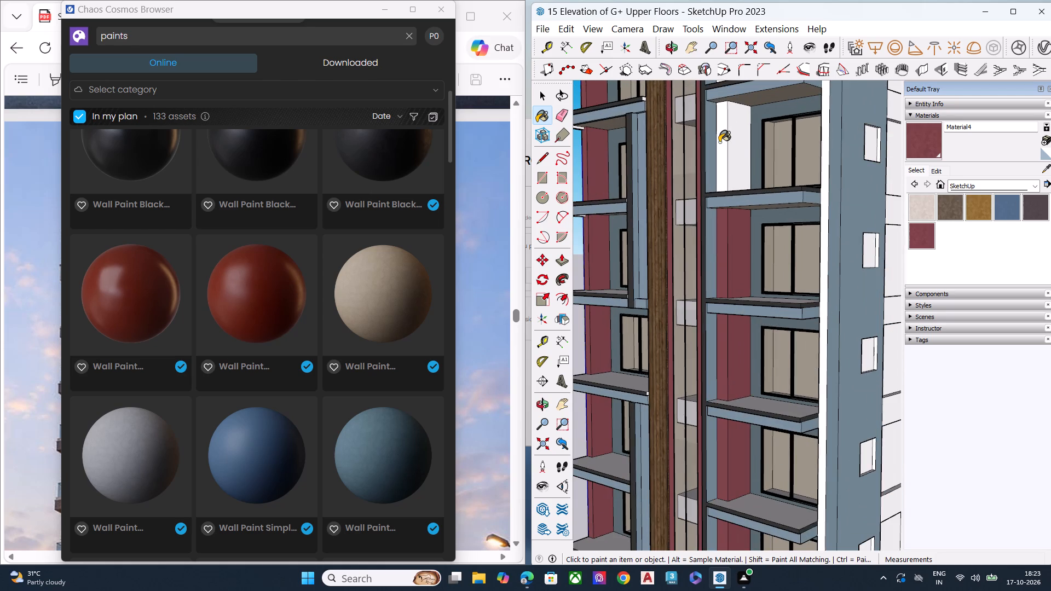
left_click(741, 149)
Paint both faces of the inner side wall on the right-hand stack's sixth balcony from the bottom with Material4.
scroll(707, 234, "down", 7)
scroll(708, 157, "up", 9)
scroll(713, 138, "down", 1)
scroll(714, 138, "up", 3)
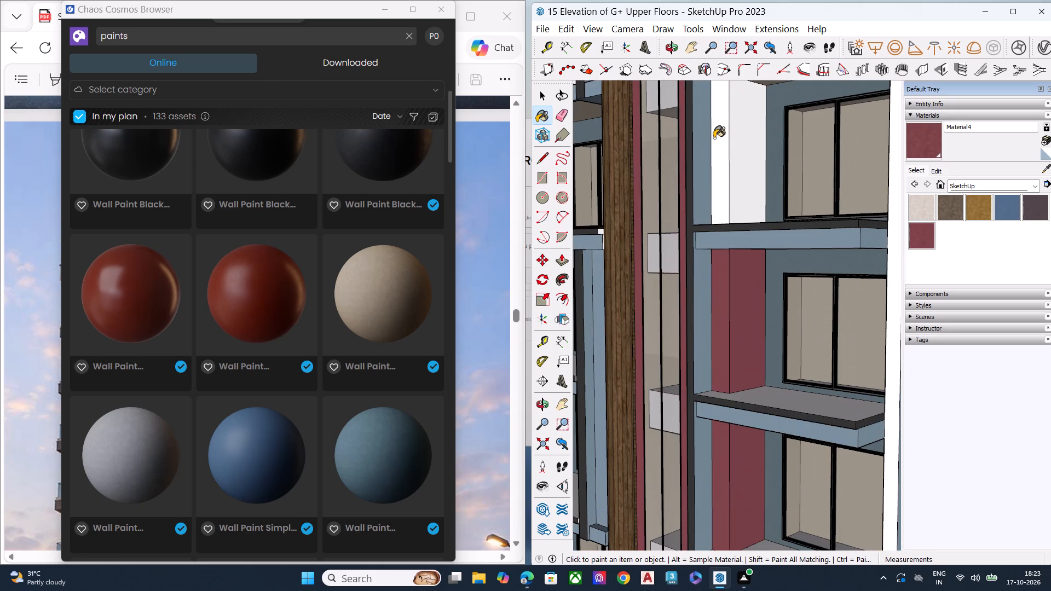
left_click(725, 140)
left_click(736, 146)
Review the painted side walls of both balcony stacks from the front of the tower.
scroll(731, 305, "down", 2)
scroll(730, 326, "up", 1)
scroll(730, 331, "down", 10)
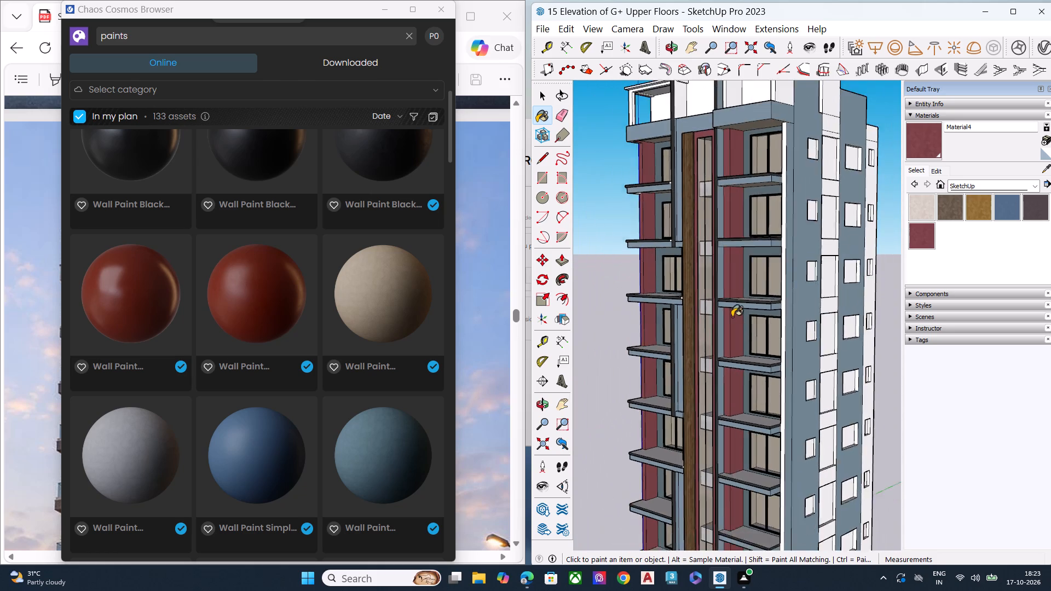
scroll(731, 316, "down", 7)
middle_click_drag(744, 348, 876, 310)
middle_click_drag(860, 367, 918, 352)
scroll(665, 308, "up", 3)
scroll(665, 308, "down", 1)
scroll(665, 308, "up", 4)
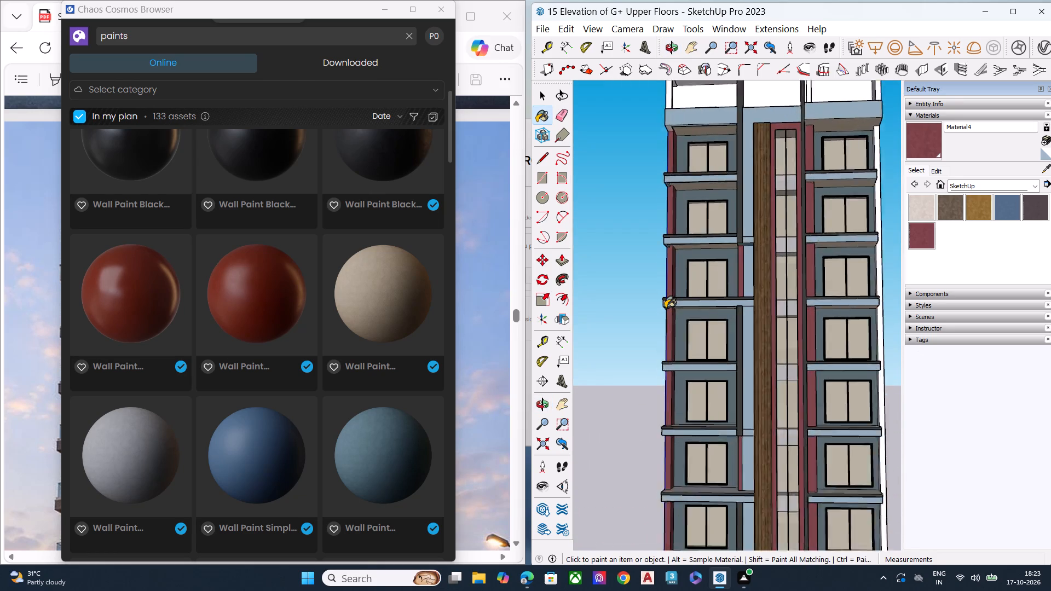
Examine the paint on the tower's front balconies, glazed strip and side walls from several angles.
scroll(665, 308, "up", 3)
scroll(664, 308, "down", 5)
middle_click_drag(751, 279, 651, 447)
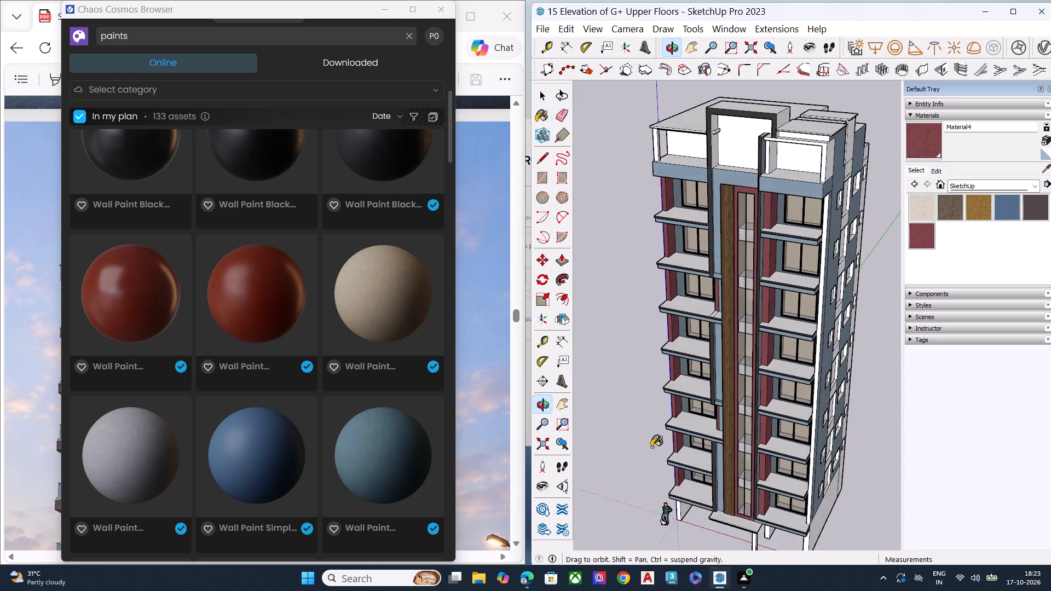
scroll(723, 326, "up", 4)
scroll(738, 241, "down", 1)
scroll(739, 241, "up", 3)
middle_click_drag(750, 230, 746, 163)
scroll(738, 142, "up", 5)
scroll(744, 157, "down", 1)
scroll(747, 165, "up", 4)
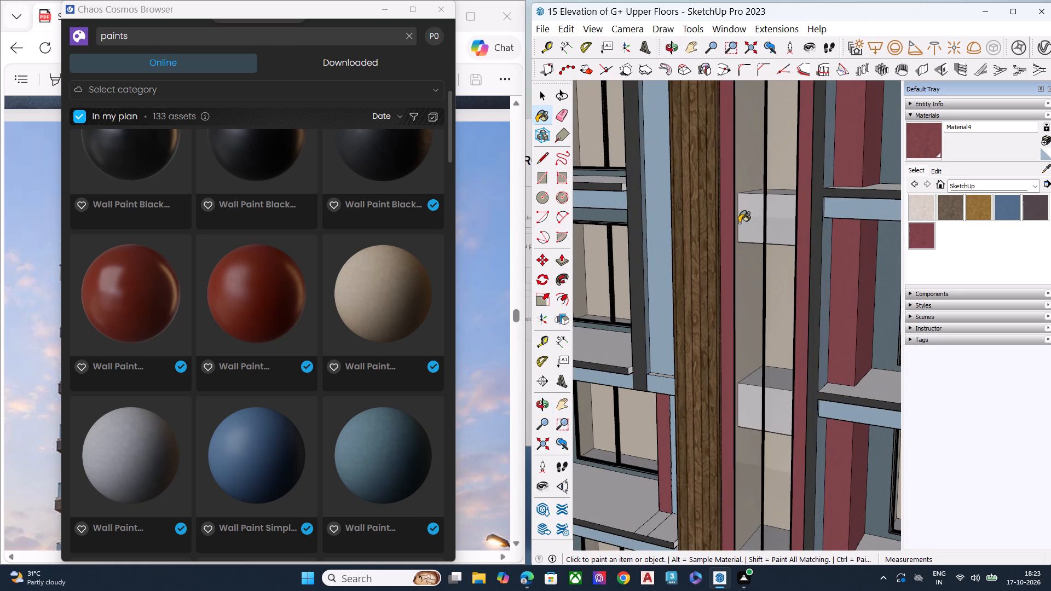
scroll(730, 234, "down", 8)
scroll(666, 236, "down", 14)
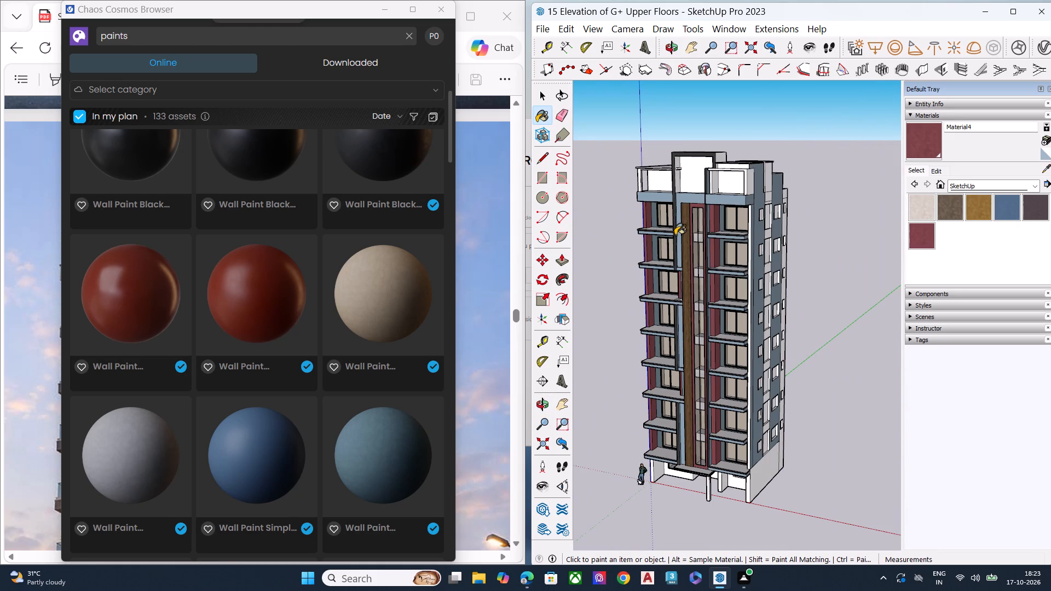
scroll(675, 235, "up", 1)
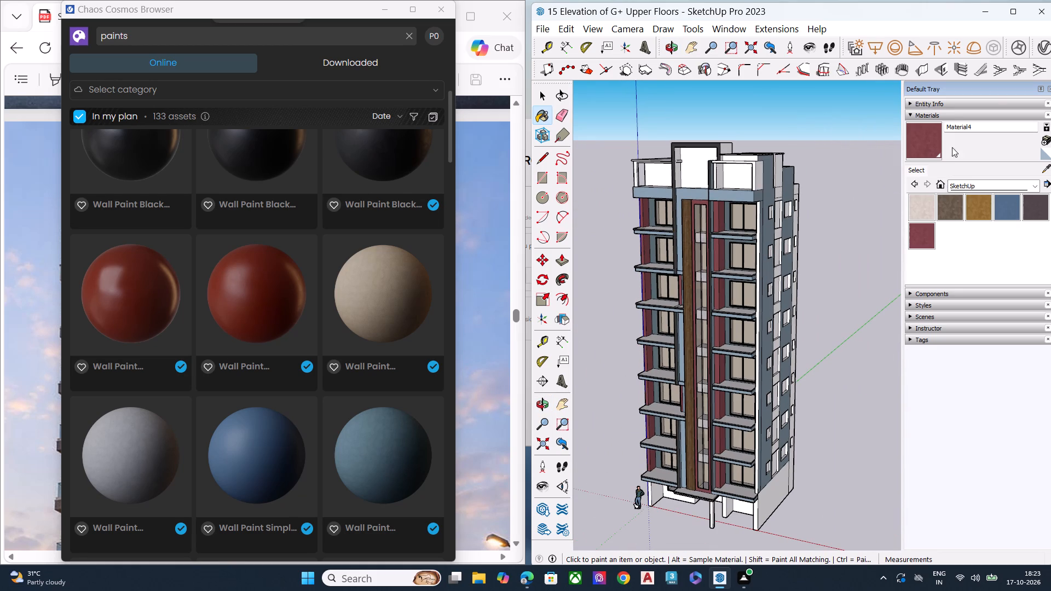
Open the V-Ray Asset Editor and look through the scene's materials to identify those used on the facade.
left_click(1045, 45)
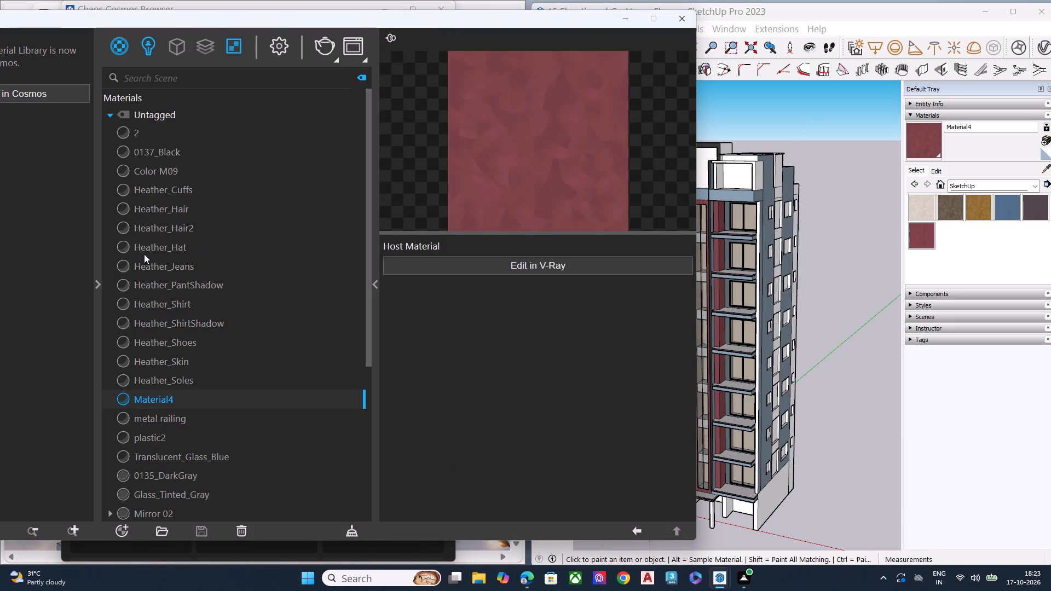
left_click(142, 416)
left_click(147, 434)
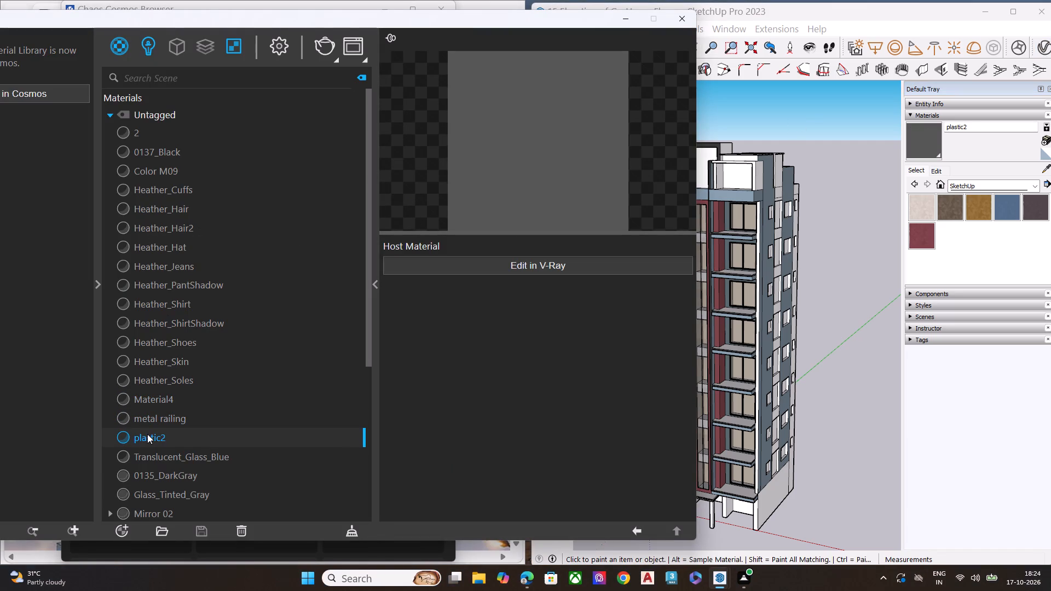
left_click(146, 453)
scroll(174, 413, "down", 6)
left_click(163, 391)
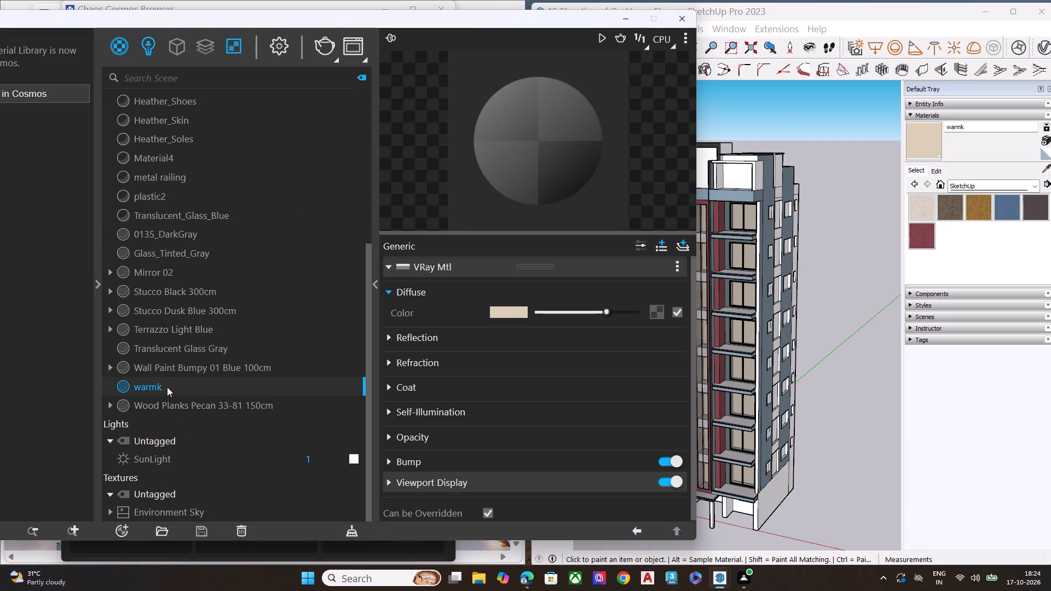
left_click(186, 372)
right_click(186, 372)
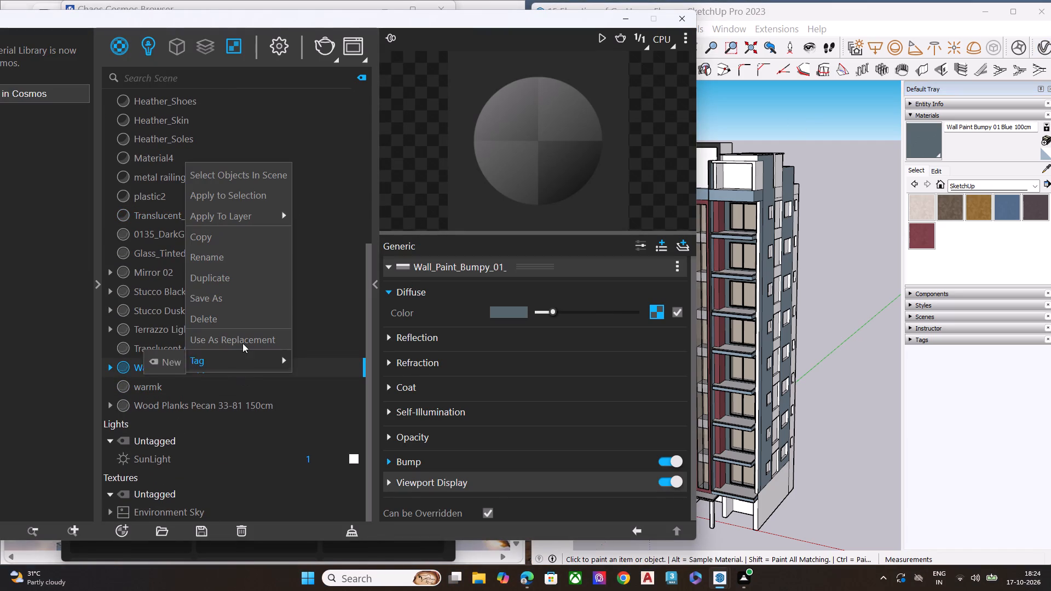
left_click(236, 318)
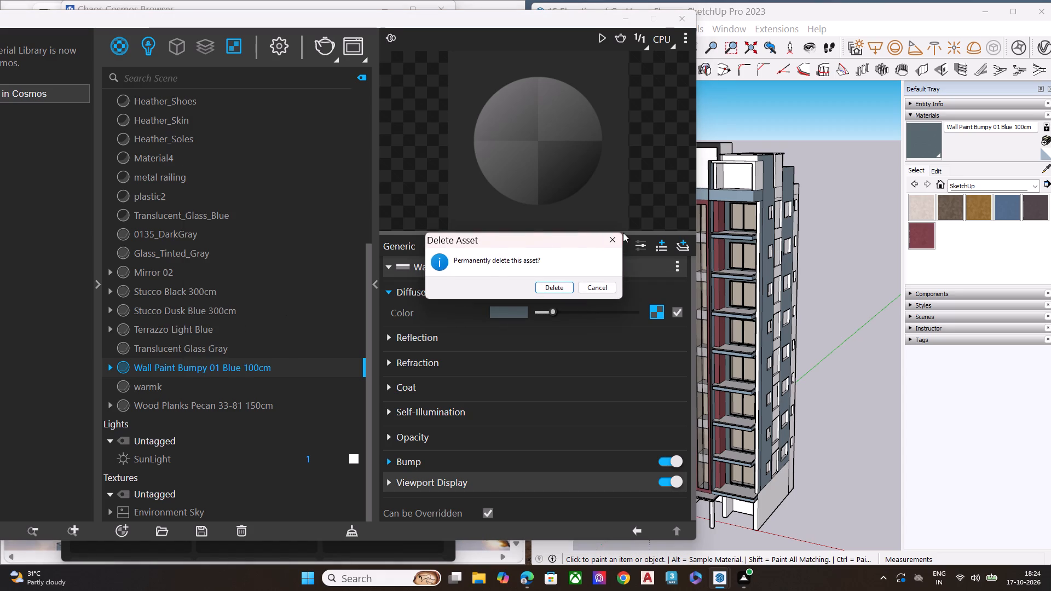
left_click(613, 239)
Identify the light blue material on the slab edges and parapet bands, and permanently delete Stucco Dusk Blue 300cm from the scene.
scroll(793, 303, "down", 7)
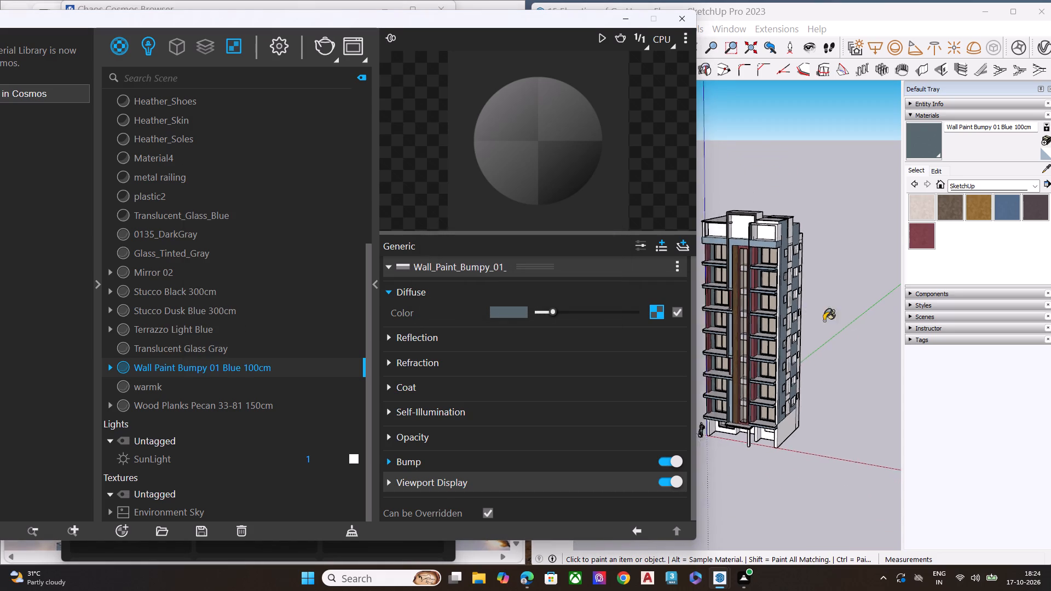
scroll(824, 321, "down", 4)
middle_click_drag(748, 332, 767, 250)
scroll(767, 250, "up", 10)
scroll(752, 176, "up", 4)
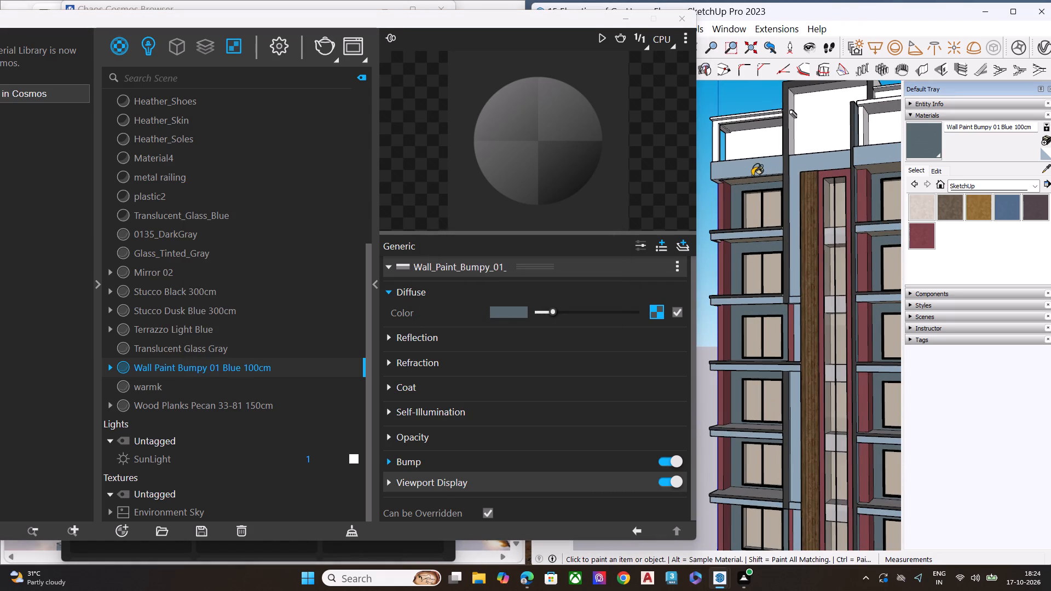
left_click(136, 387)
left_click(145, 407)
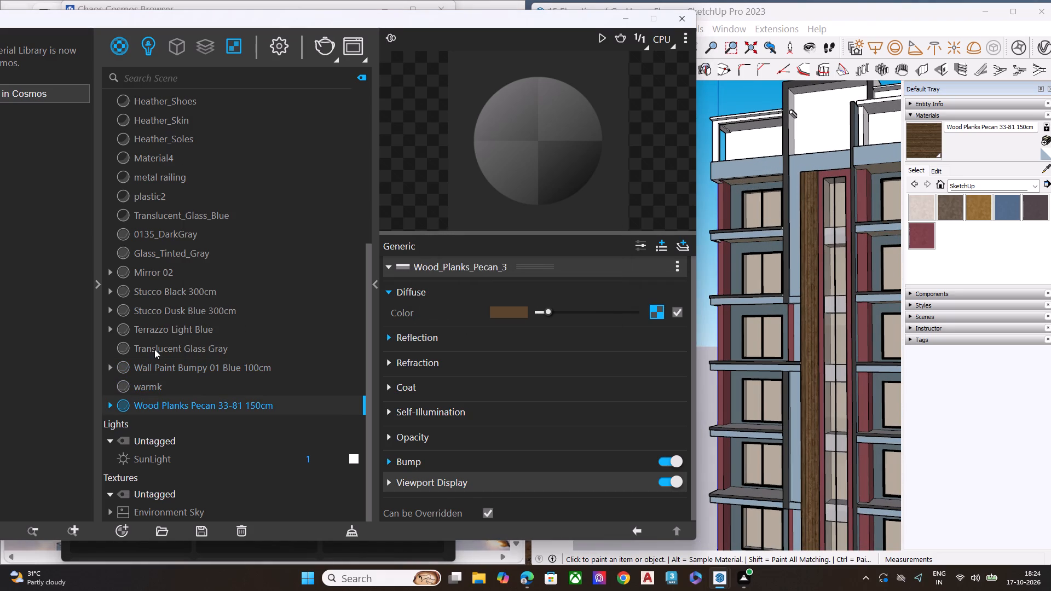
left_click(155, 347)
left_click(169, 330)
left_click(186, 305)
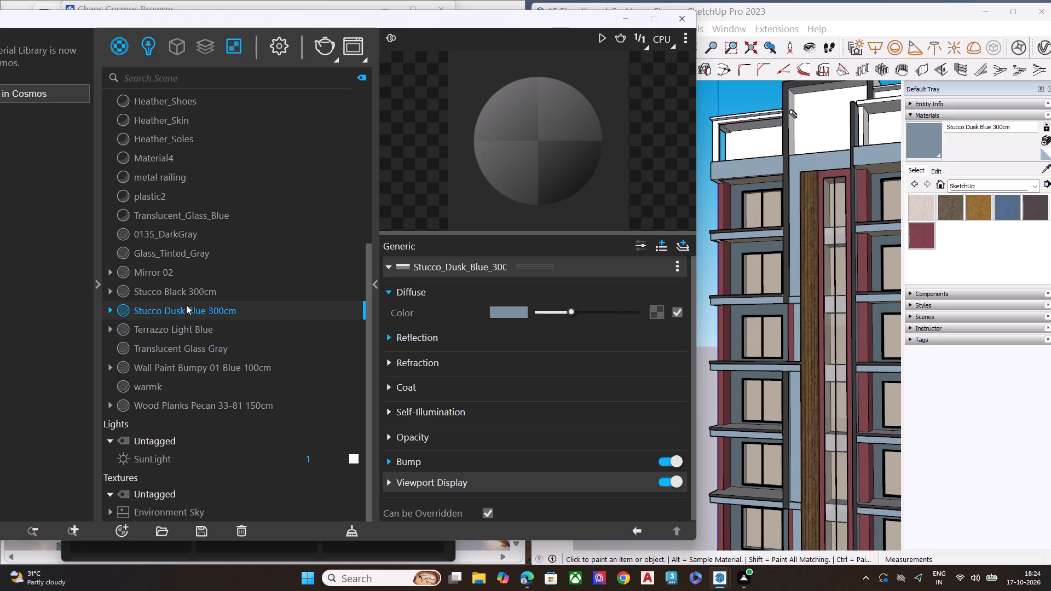
right_click(189, 311)
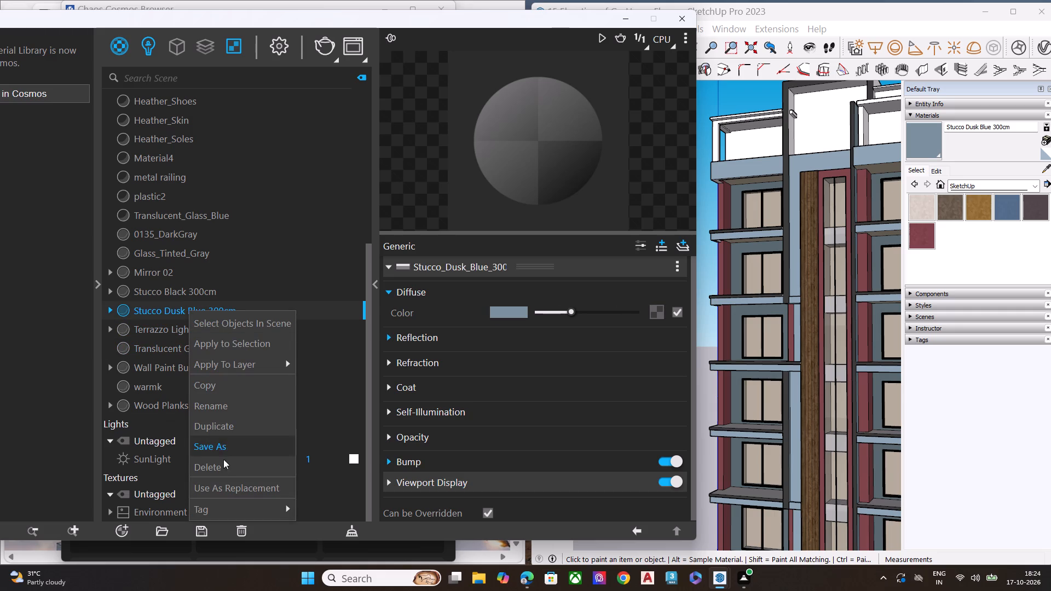
left_click(221, 474)
left_click(547, 283)
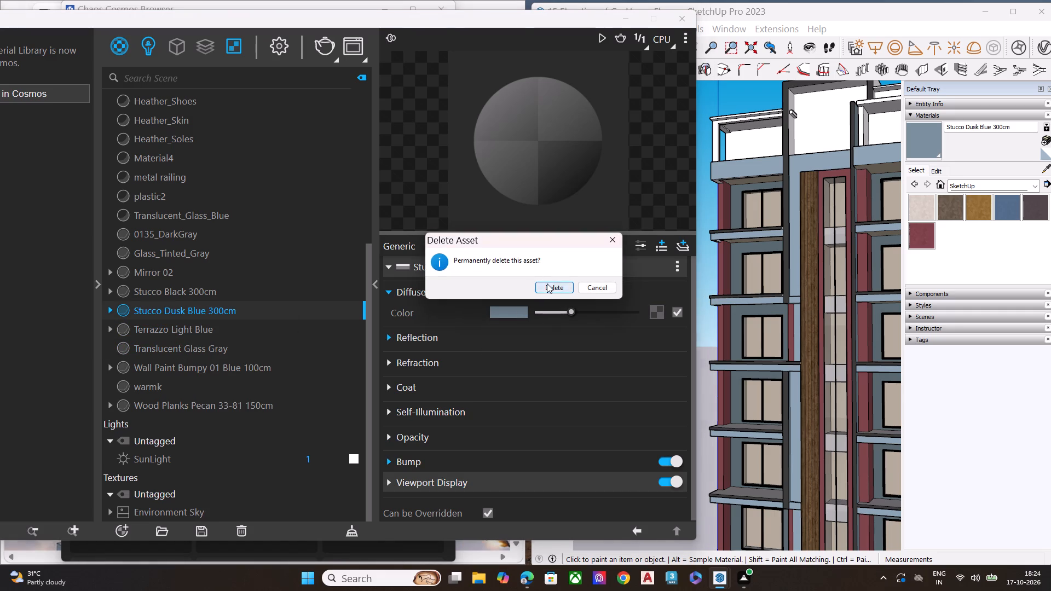
Change the V-Ray diffuse colour of Wall Paint Bumpy 01 Blue 100cm to a bright blue, RGB 38, 169, 205.
scroll(308, 306, "down", 8)
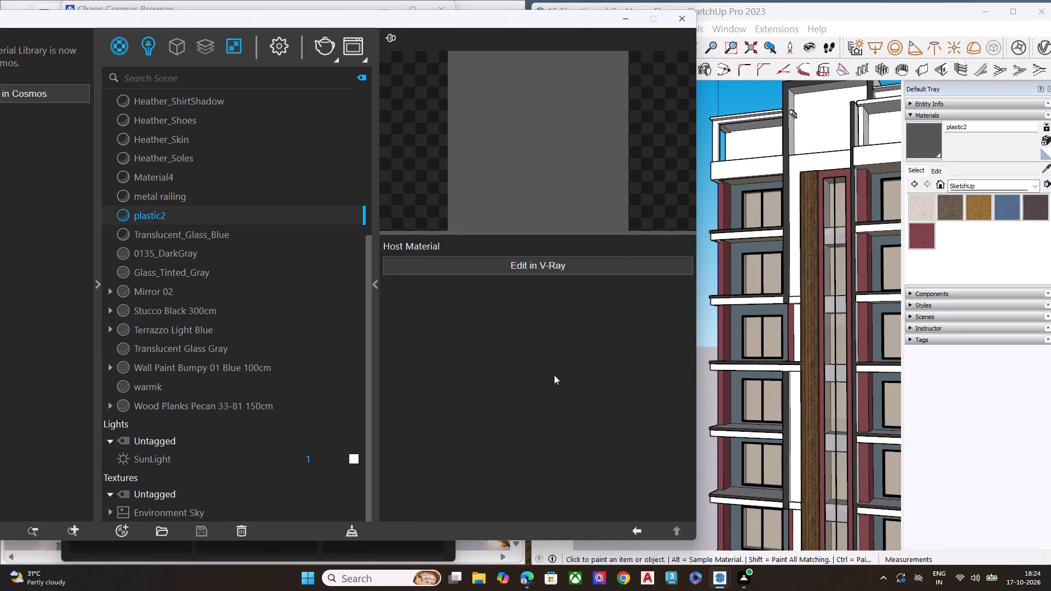
scroll(586, 360, "down", 1)
scroll(523, 383, "down", 1)
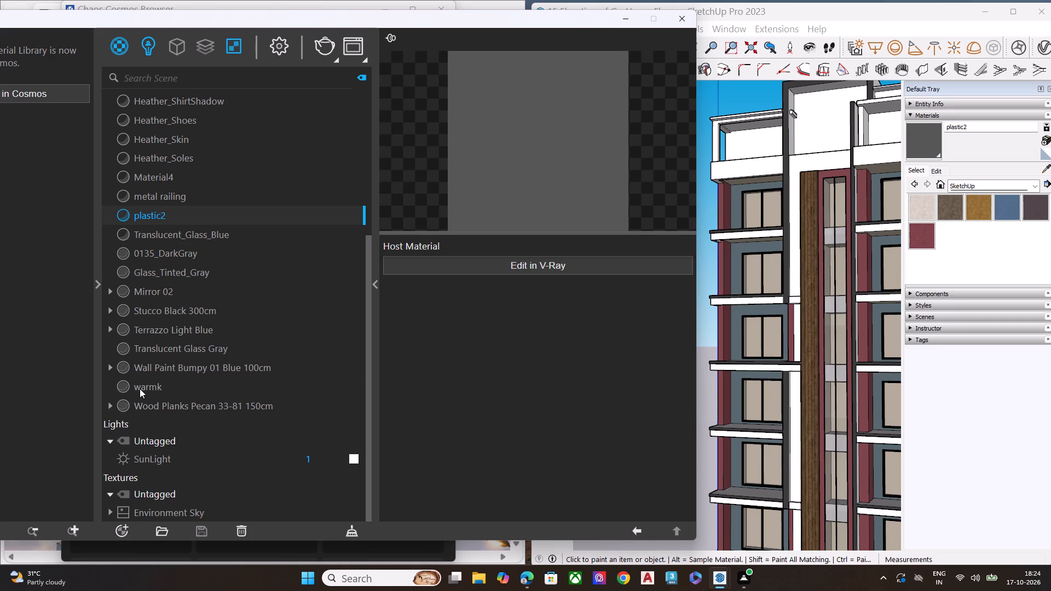
left_click(140, 389)
left_click(164, 369)
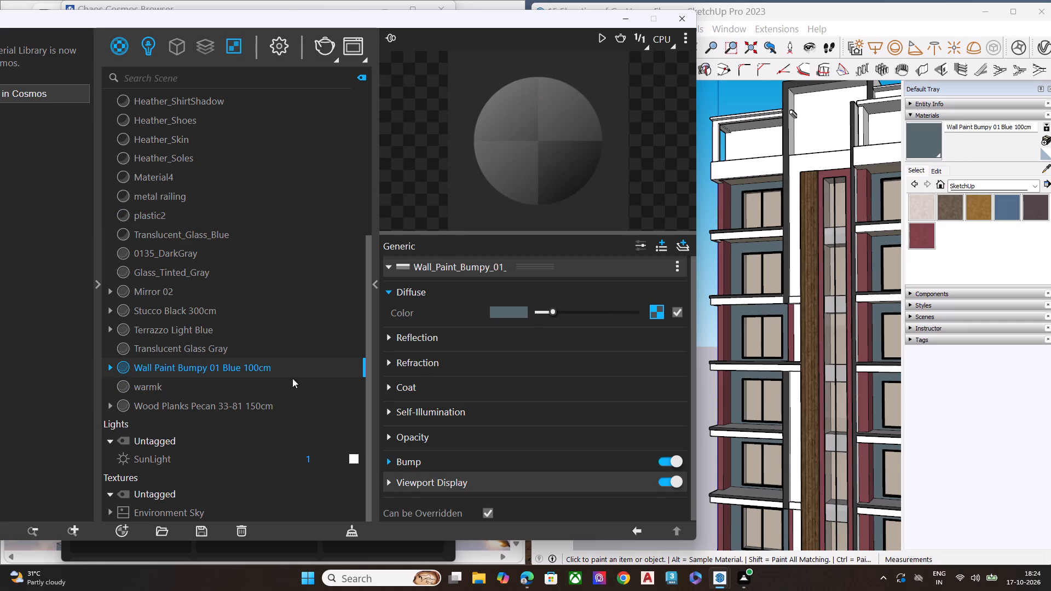
left_click(517, 315)
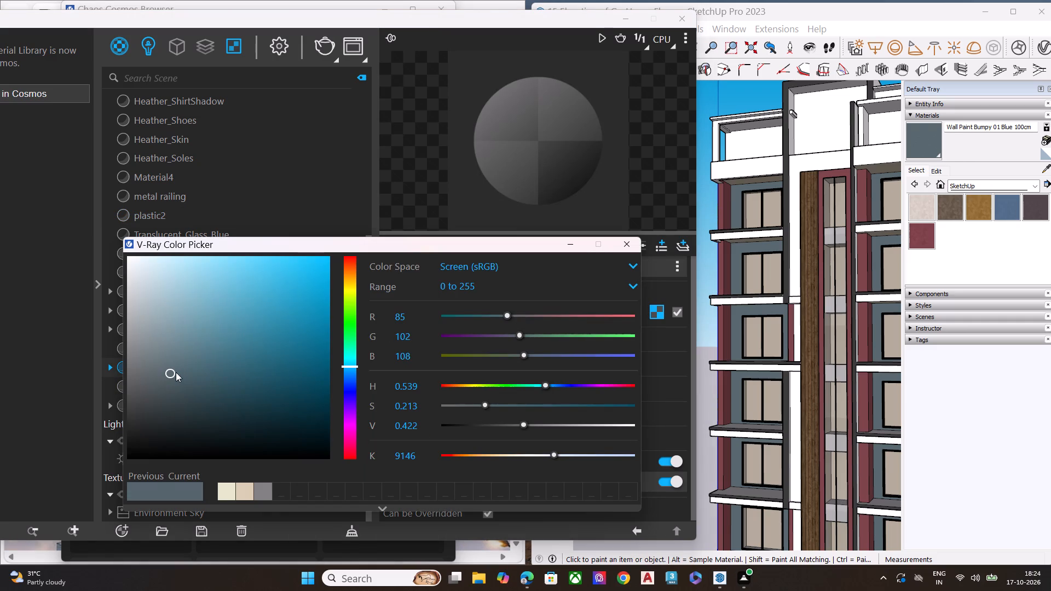
left_click_drag(176, 372, 269, 367)
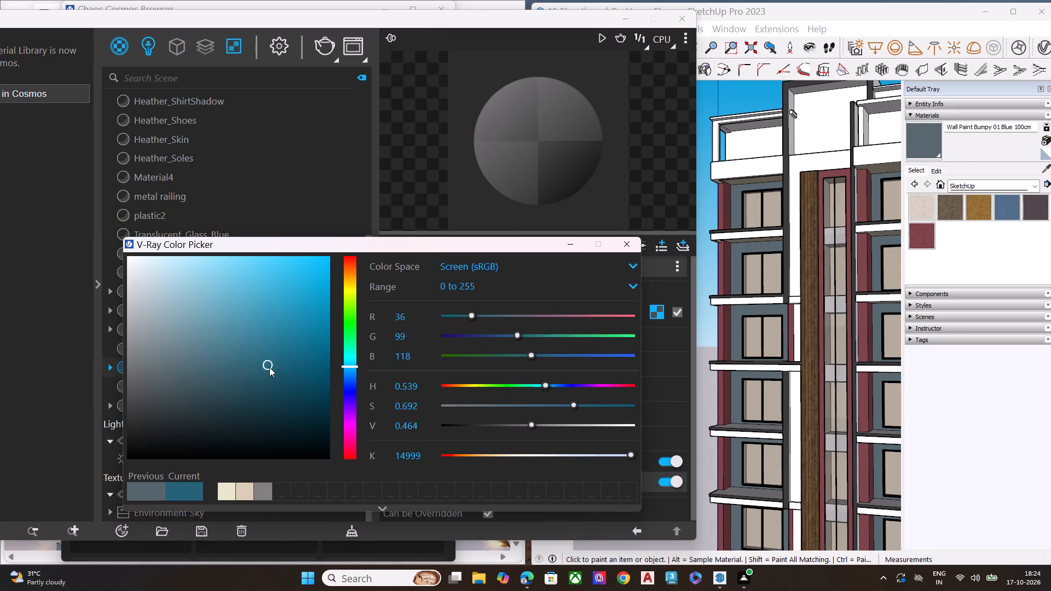
left_click_drag(269, 367, 292, 354)
left_click(278, 370)
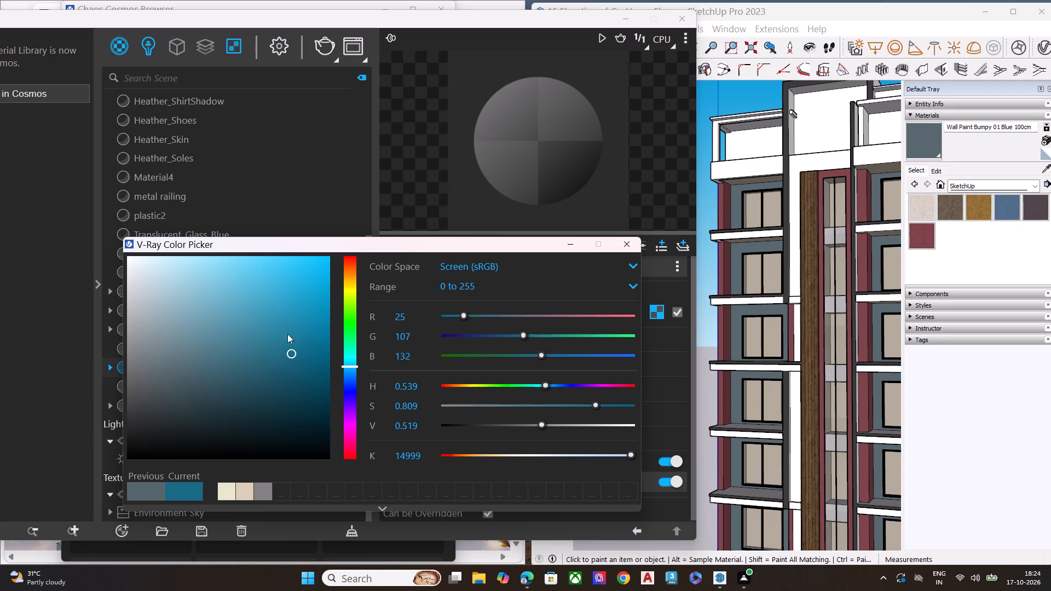
left_click(291, 321)
left_click(293, 297)
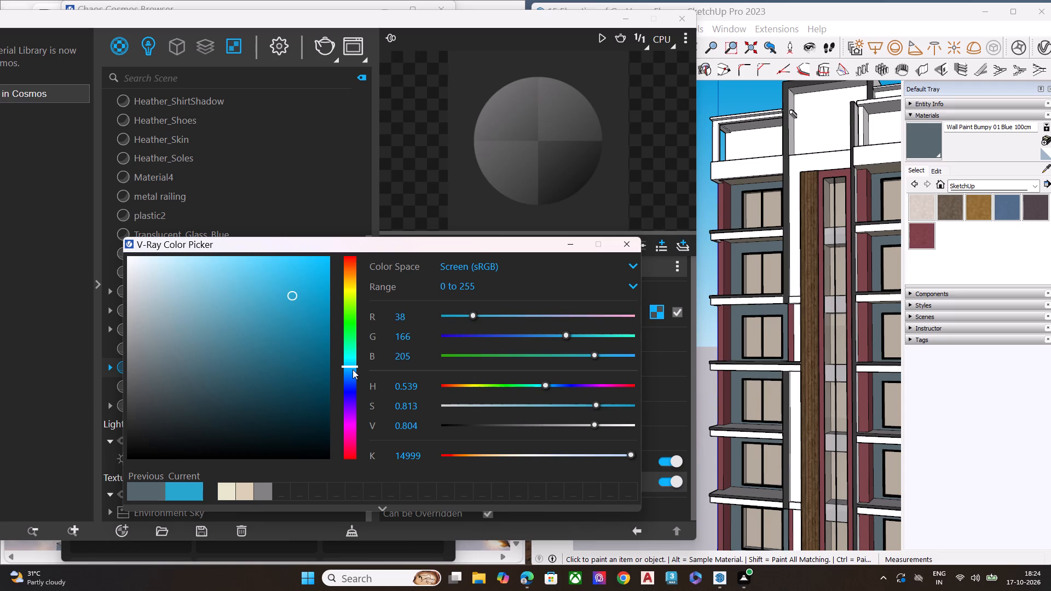
left_click_drag(353, 369, 359, 365)
Set the saturation of Wall Paint Bumpy 01 Blue 100cm to 37 in SketchUp's material settings, and close the V-Ray windows.
left_click(928, 170)
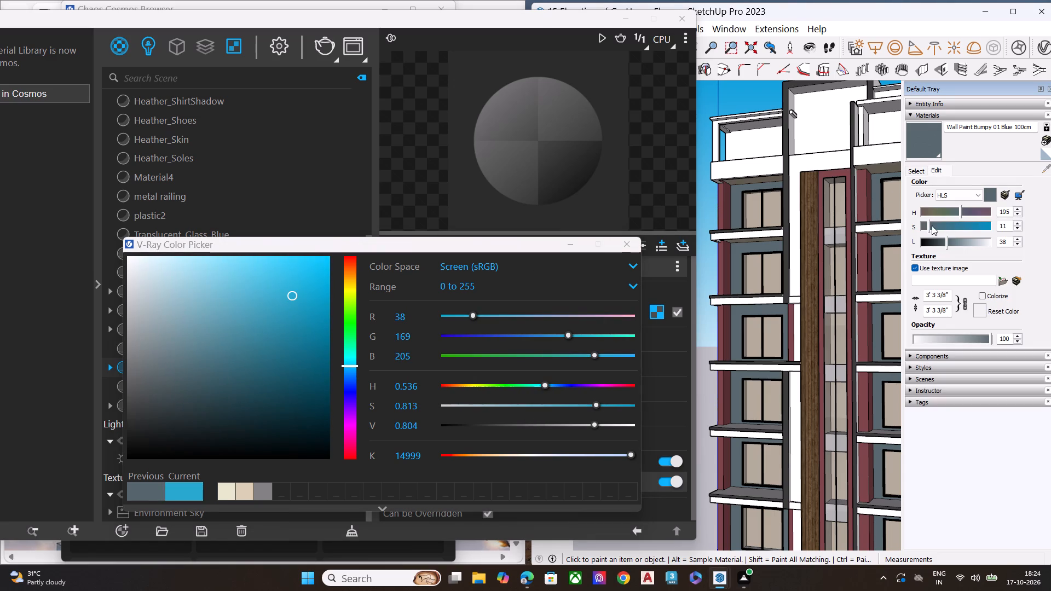
left_click_drag(931, 227, 955, 227)
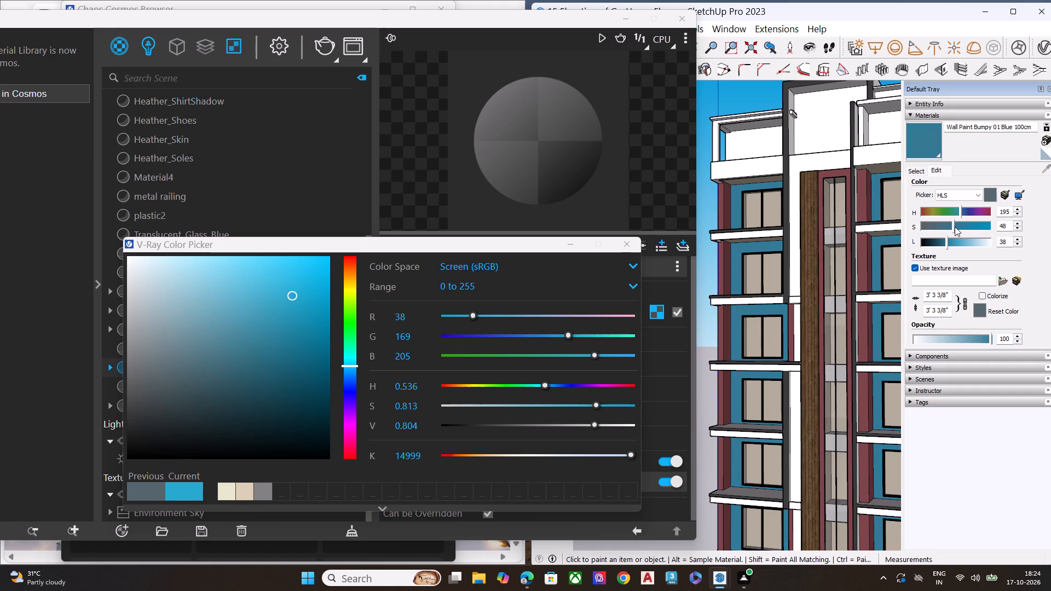
left_click_drag(955, 227, 951, 230)
left_click_drag(951, 230, 948, 231)
left_click(619, 253)
left_click(627, 240)
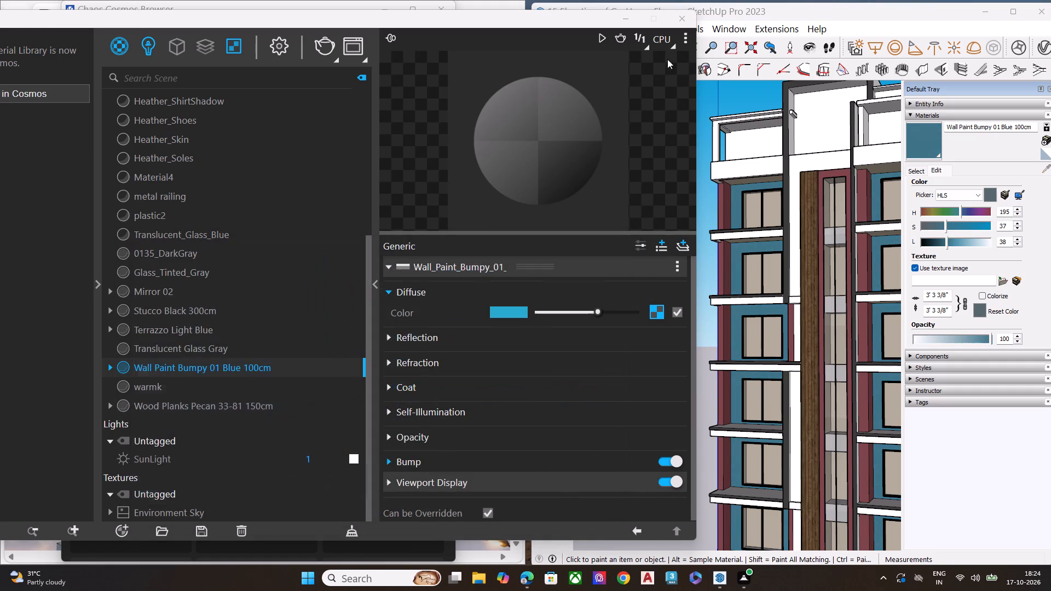
left_click(684, 19)
Examine the recoloured blue window walls on both balcony stacks from a distance, close up and from below.
left_click(675, 251)
scroll(619, 264, "down", 7)
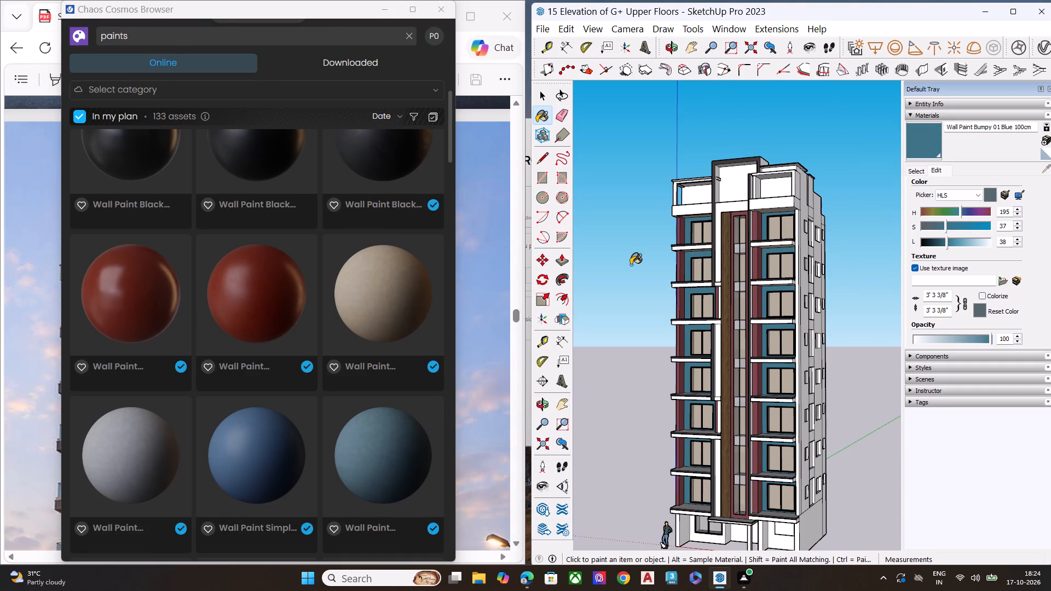
key("space")
key("space")
key("space")
scroll(706, 329, "down", 2)
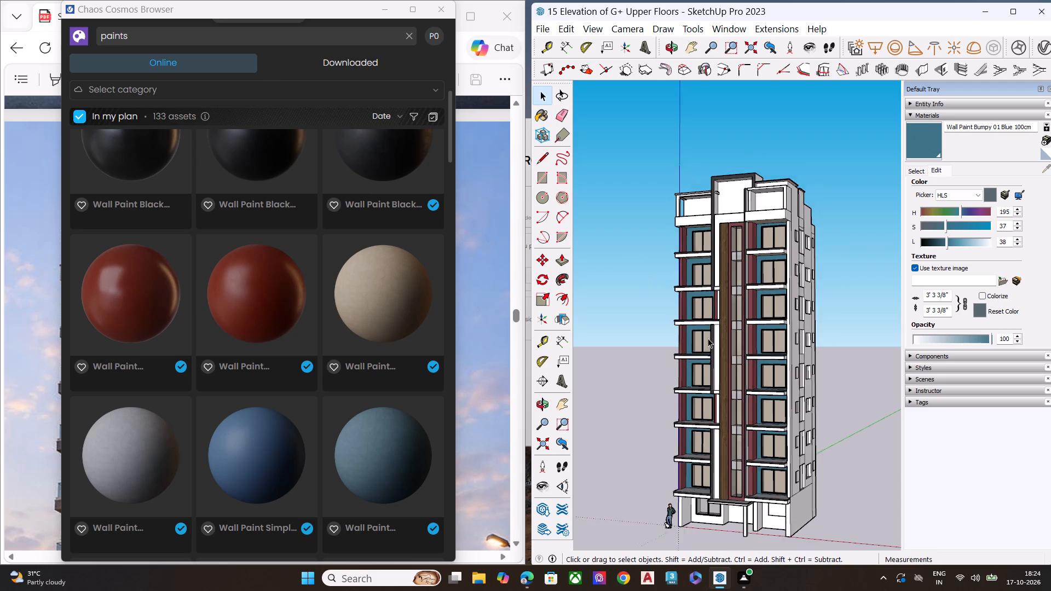
scroll(708, 338, "down", 2)
middle_click_drag(708, 368, 809, 389)
left_click(823, 337)
middle_click_drag(757, 358, 734, 305)
scroll(735, 305, "up", 2)
scroll(734, 305, "down", 1)
scroll(734, 305, "up", 3)
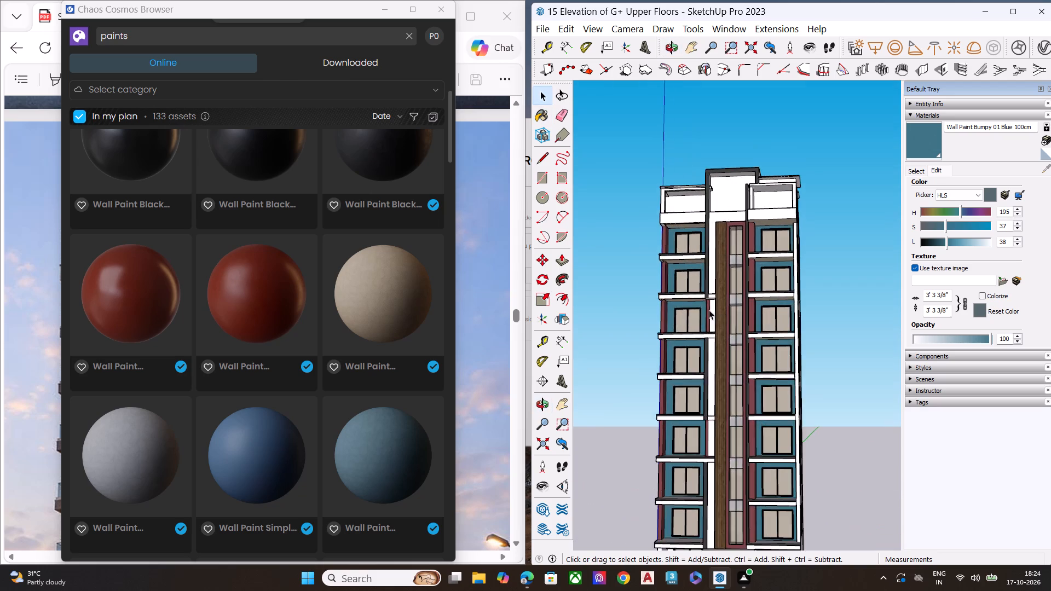
scroll(709, 310, "up", 1)
scroll(672, 254, "up", 4)
scroll(672, 250, "down", 1)
scroll(672, 250, "up", 6)
scroll(671, 254, "down", 1)
scroll(671, 254, "up", 3)
middle_click_drag(634, 304, 648, 436)
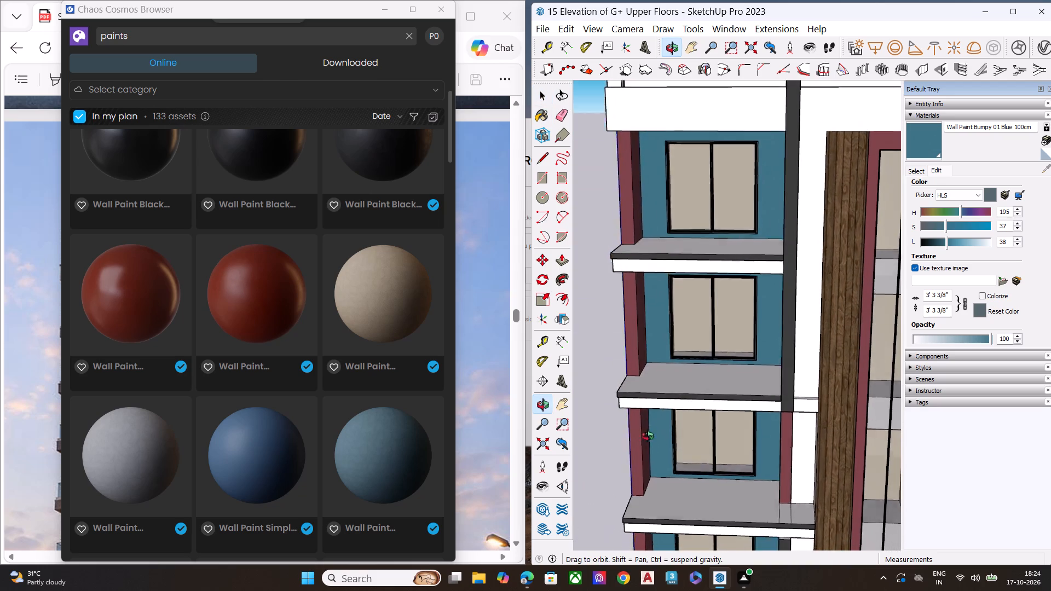
middle_click_drag(648, 436, 659, 509)
middle_click_drag(667, 358, 732, 16)
scroll(695, 124, "up", 1)
scroll(650, 368, "down", 8)
middle_click_drag(714, 368, 726, 415)
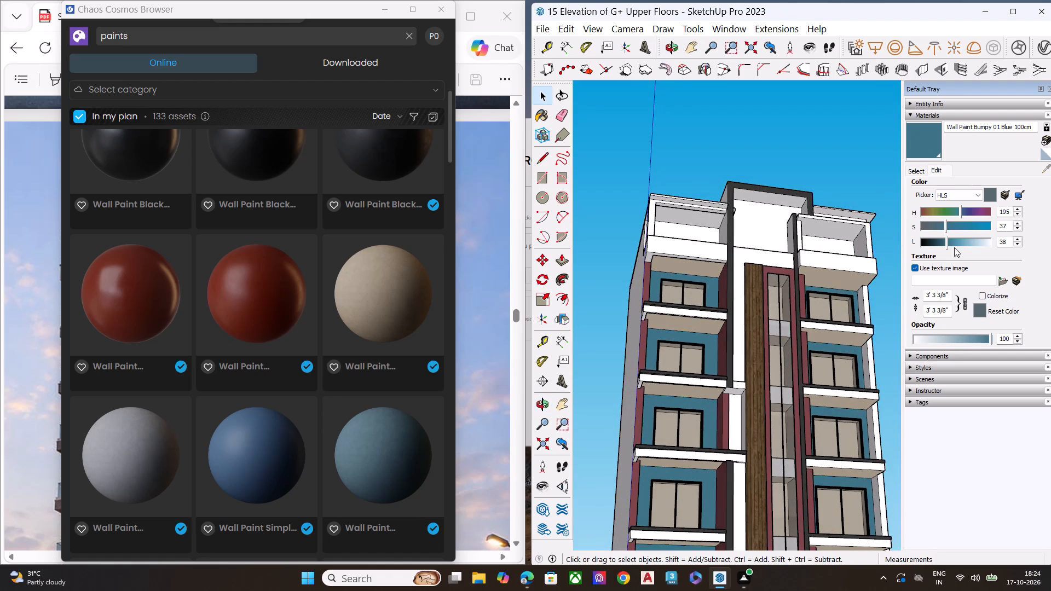
Set the lightness of Wall Paint Bumpy 01 Blue 100cm to 49.
left_click_drag(948, 241, 957, 241)
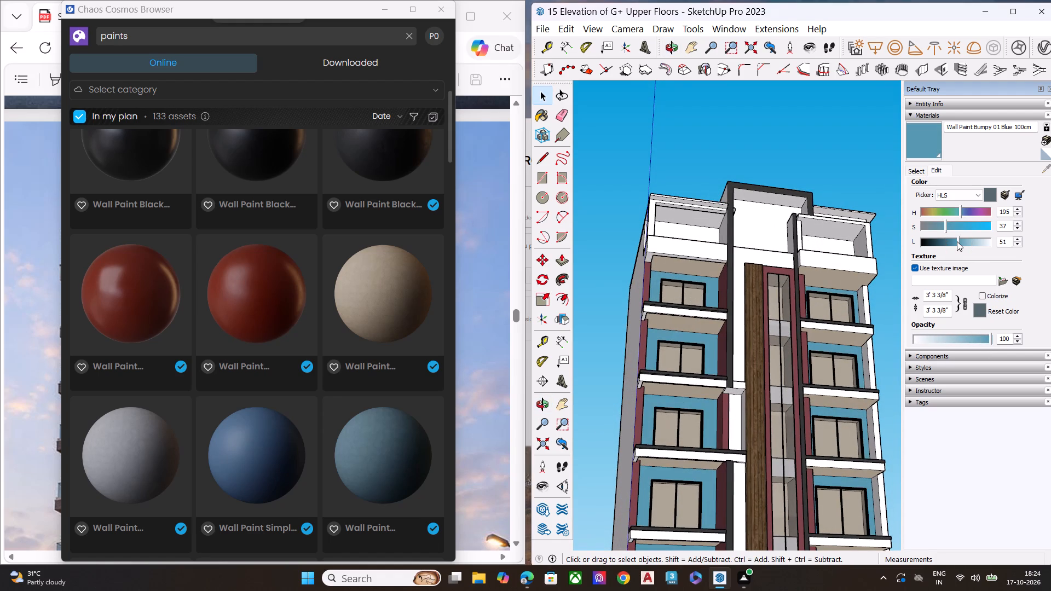
left_click_drag(957, 241, 956, 244)
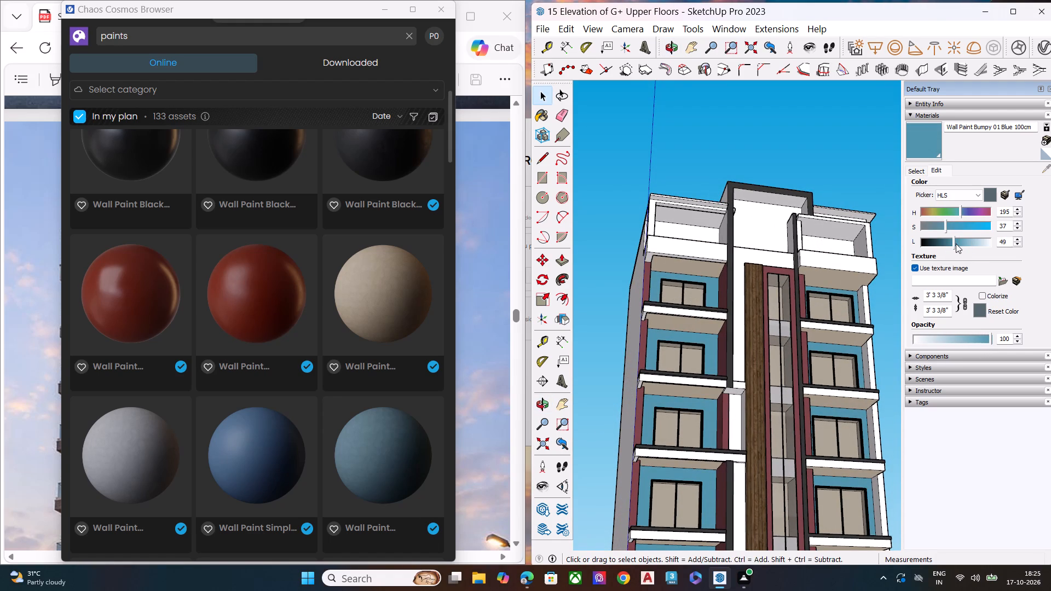
Set Wall Paint Bumpy 01 Blue 100cm to lightness 52 and saturation 23.
left_click_drag(956, 244, 957, 245)
left_click_drag(944, 227, 942, 229)
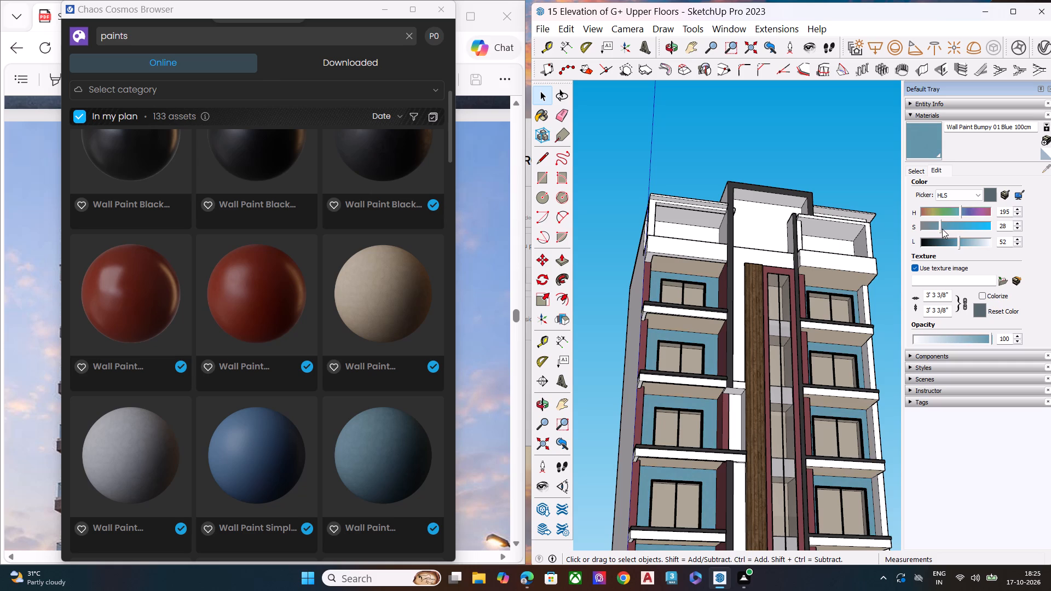
left_click_drag(942, 229, 938, 229)
Examine the muted blue window walls across the whole front facade and closer on both balcony stacks.
left_click(666, 138)
scroll(802, 173, "down", 8)
scroll(786, 213, "up", 1)
scroll(779, 231, "down", 1)
middle_click_drag(787, 309, 713, 442)
scroll(855, 352, "up", 3)
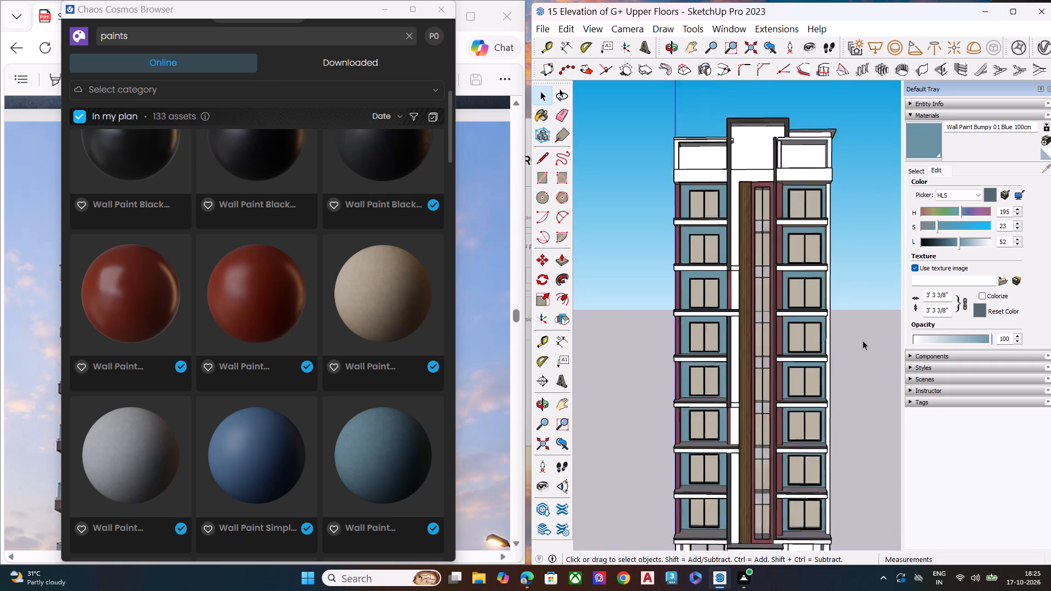
scroll(863, 340, "up", 2)
scroll(863, 340, "down", 1)
scroll(863, 340, "up", 3)
key("space")
key("space")
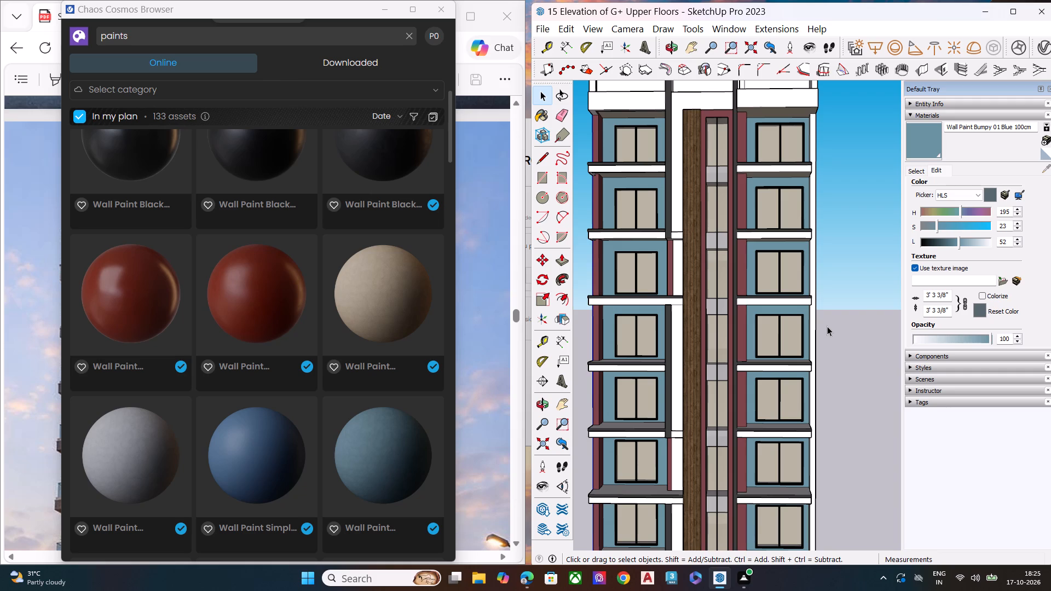
scroll(619, 227, "down", 4)
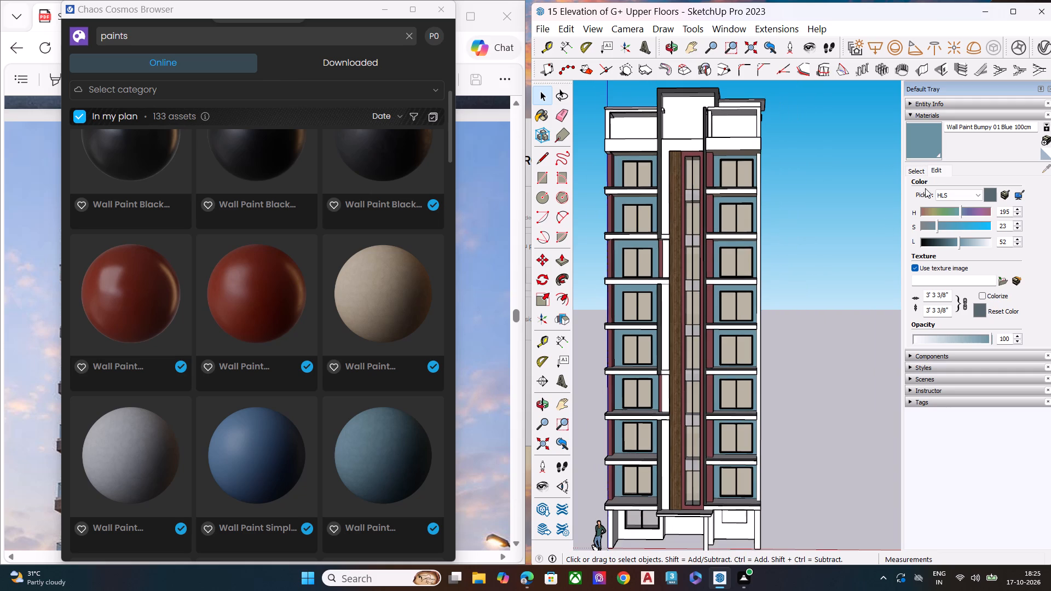
Paint the front and side edge faces of the left stack's topmost balcony slab with the light beige SketchUp collection material.
left_click(921, 175)
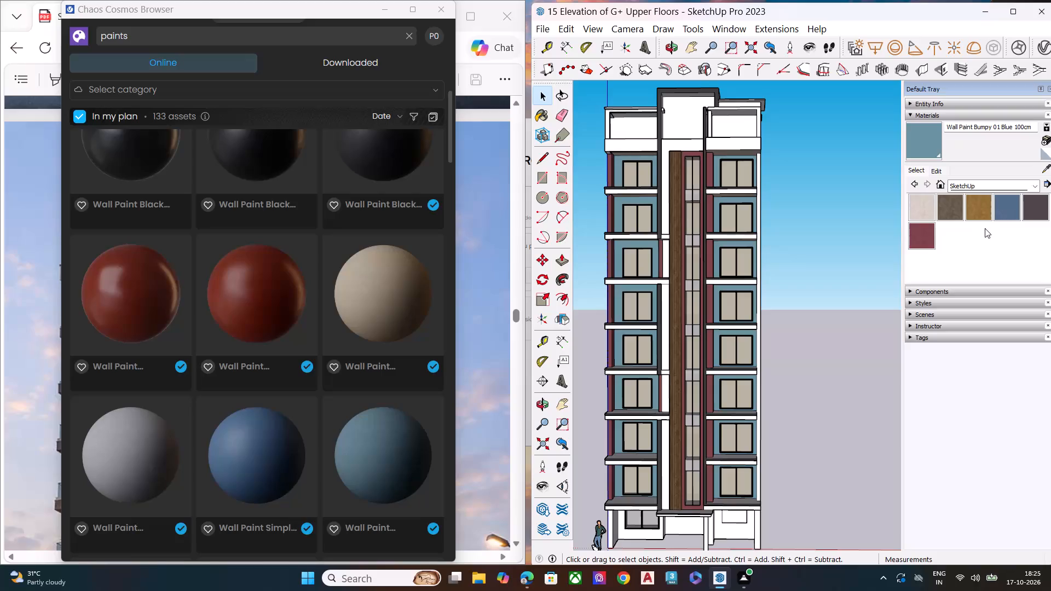
left_click(919, 212)
scroll(682, 193, "down", 1)
scroll(682, 193, "up", 7)
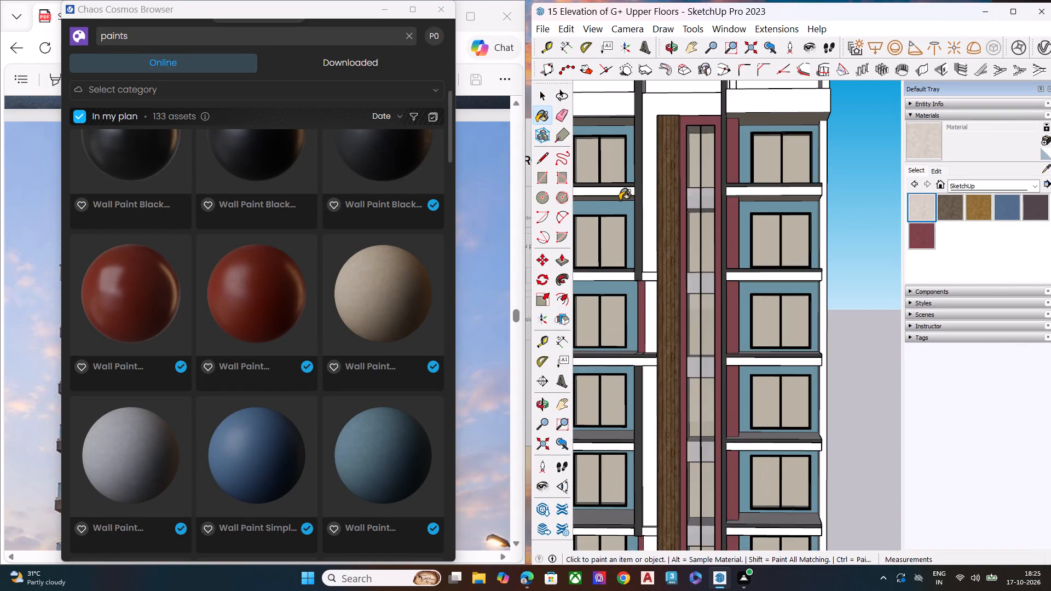
scroll(571, 199, "up", 2)
scroll(732, 224, "down", 4)
scroll(772, 244, "up", 1)
scroll(777, 248, "down", 3)
scroll(675, 229, "up", 7)
scroll(674, 228, "down", 1)
scroll(674, 228, "up", 1)
middle_click_drag(665, 241, 805, 282)
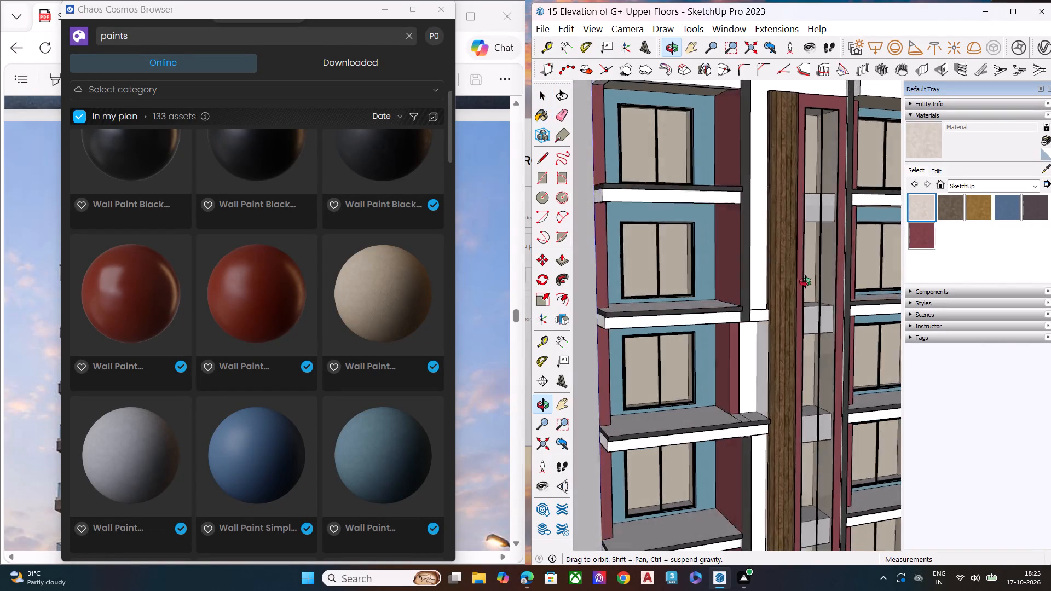
middle_click_drag(805, 282, 932, 308)
scroll(693, 176, "up", 9)
left_click(597, 268)
left_click(625, 275)
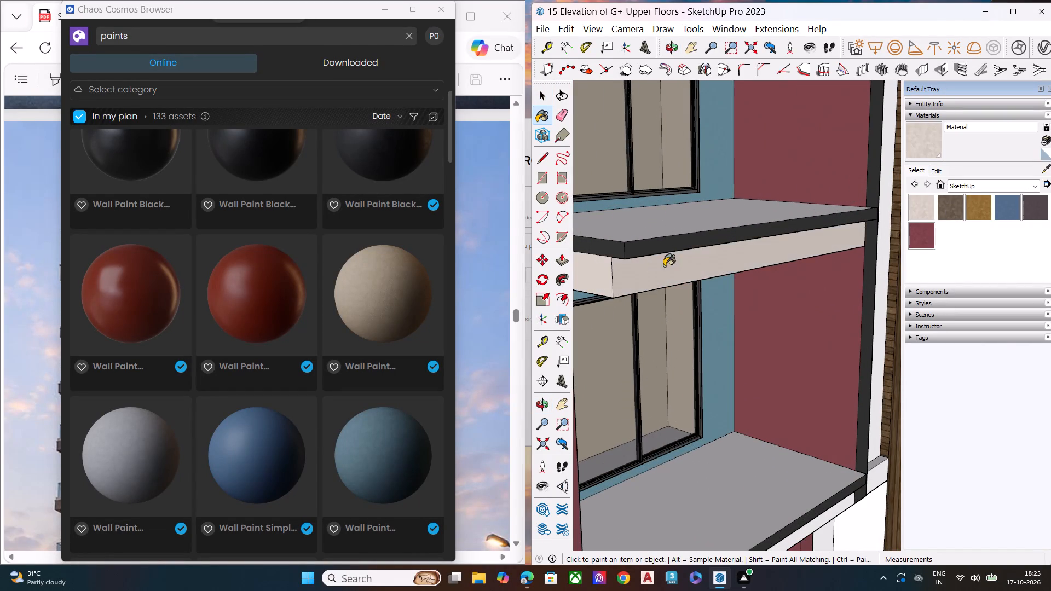
Paint the edge faces of the second, third and fourth balcony slabs from the top of the left stack light beige.
scroll(674, 264, "down", 3)
scroll(678, 264, "up", 3)
scroll(687, 264, "down", 2)
middle_click_drag(734, 287, 719, 232)
scroll(764, 184, "down", 7)
scroll(706, 357, "up", 5)
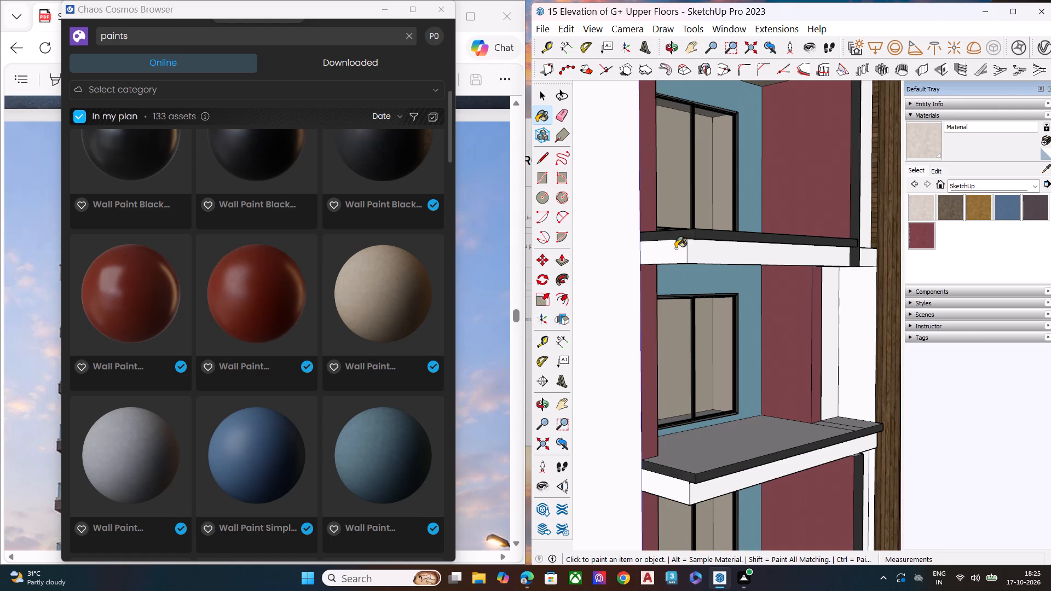
left_click(675, 250)
left_click(719, 252)
scroll(664, 265, "down", 7)
scroll(686, 403, "up", 6)
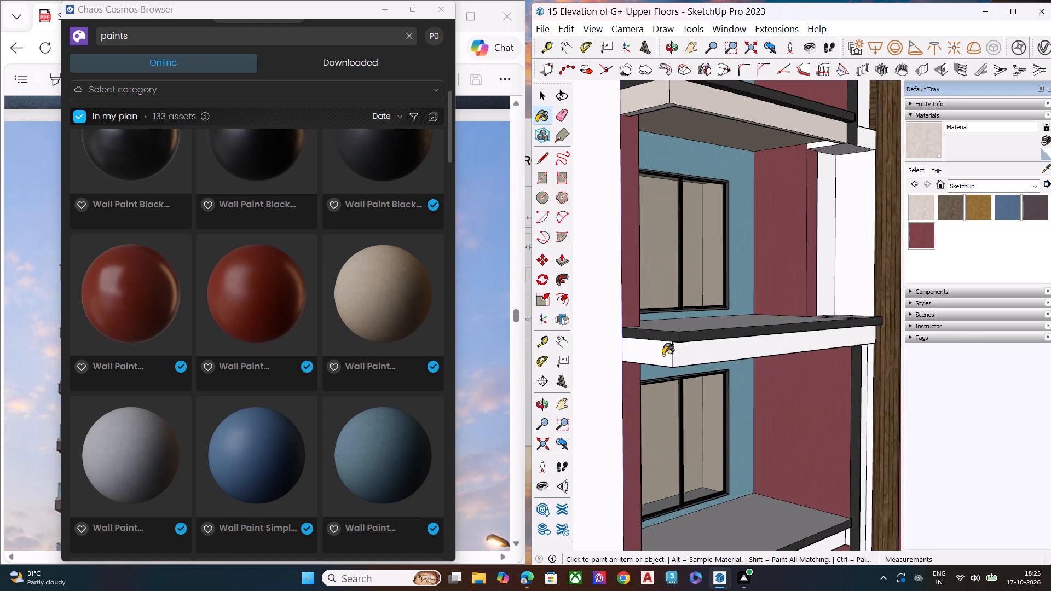
left_click(663, 355)
left_click(685, 354)
scroll(624, 288, "down", 12)
scroll(646, 414, "up", 7)
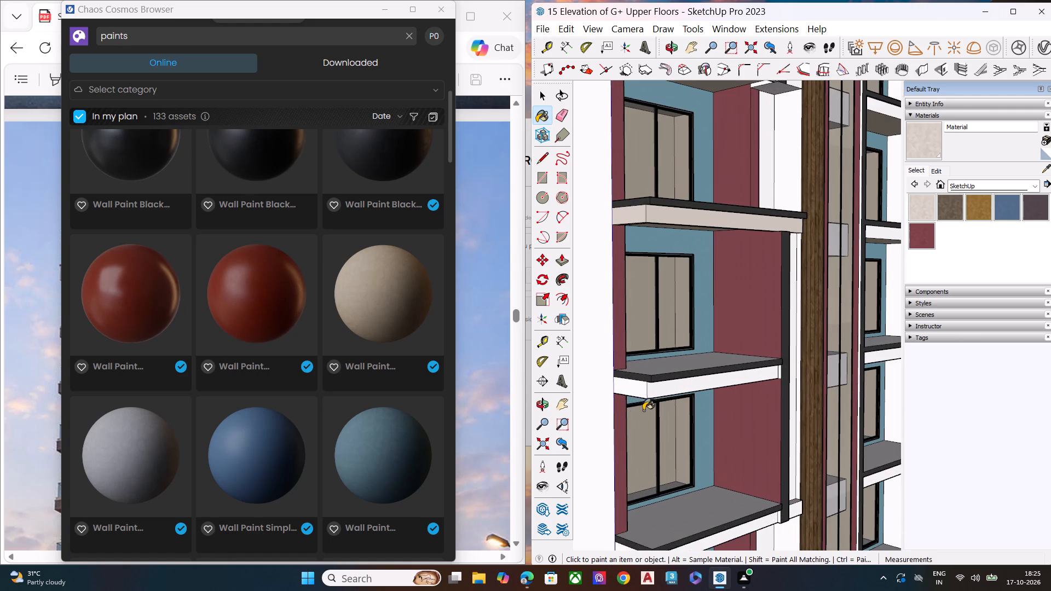
left_click(634, 390)
left_click(655, 389)
Paint the front and side edges of the fifth and sixth balcony slabs from the top of the left stack light beige.
scroll(661, 346, "down", 3)
scroll(661, 346, "up", 1)
scroll(661, 346, "down", 4)
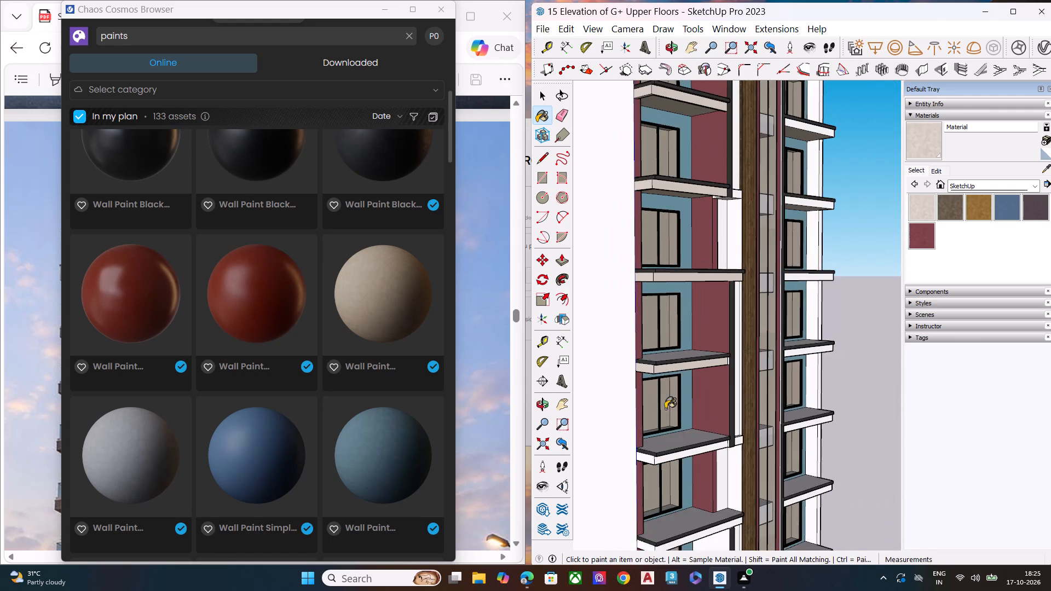
scroll(725, 385, "up", 9)
scroll(679, 333, "down", 9)
scroll(678, 330, "up", 1)
scroll(678, 331, "down", 2)
scroll(651, 439, "up", 2)
middle_click(651, 439)
scroll(651, 439, "down", 1)
scroll(651, 439, "up", 9)
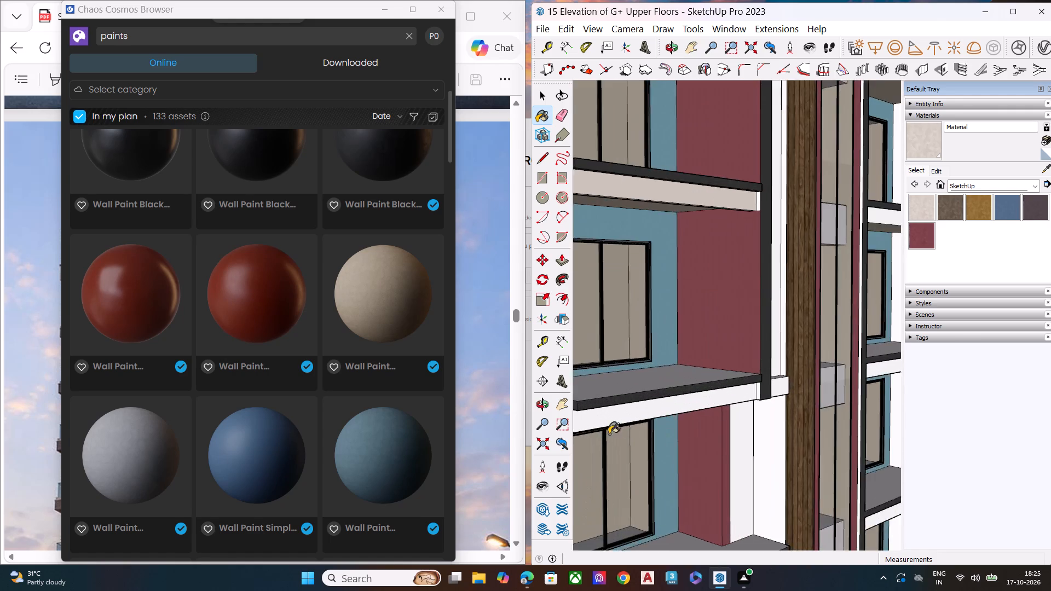
scroll(619, 417, "down", 6)
scroll(635, 414, "up", 1)
scroll(640, 413, "down", 4)
scroll(720, 398, "down", 2)
scroll(724, 398, "up", 2)
scroll(729, 397, "down", 4)
scroll(648, 405, "up", 3)
scroll(648, 405, "down", 2)
scroll(648, 406, "up", 4)
left_click(631, 412)
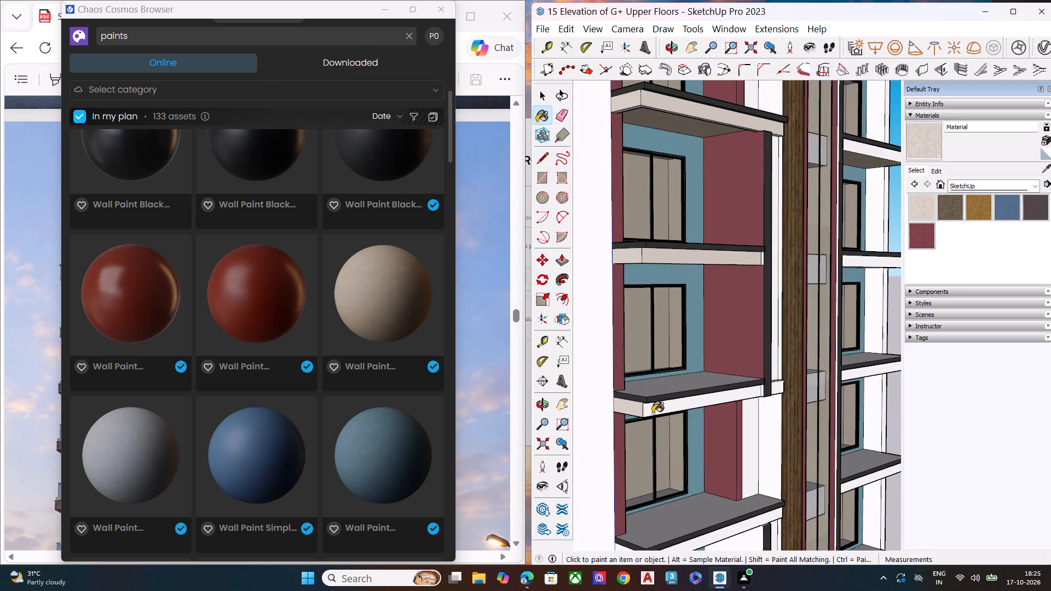
left_click(652, 413)
scroll(665, 369, "down", 2)
scroll(667, 368, "up", 1)
scroll(669, 367, "down", 5)
scroll(673, 488, "up", 7)
left_click(618, 451)
left_click(648, 451)
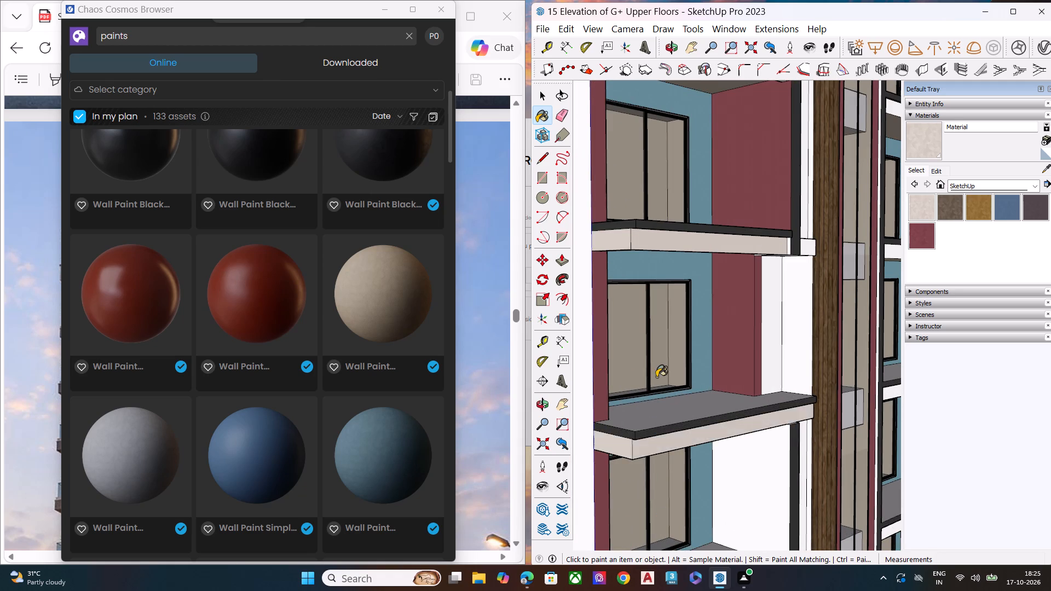
Paint the front and side edges of the two lowest balcony slabs in the left stack light beige.
scroll(657, 375, "down", 2)
scroll(657, 375, "up", 1)
scroll(657, 375, "down", 6)
scroll(667, 364, "up", 2)
scroll(667, 364, "down", 1)
scroll(659, 506, "up", 6)
scroll(652, 396, "down", 4)
scroll(657, 389, "up", 1)
scroll(659, 387, "down", 3)
scroll(656, 455, "up", 7)
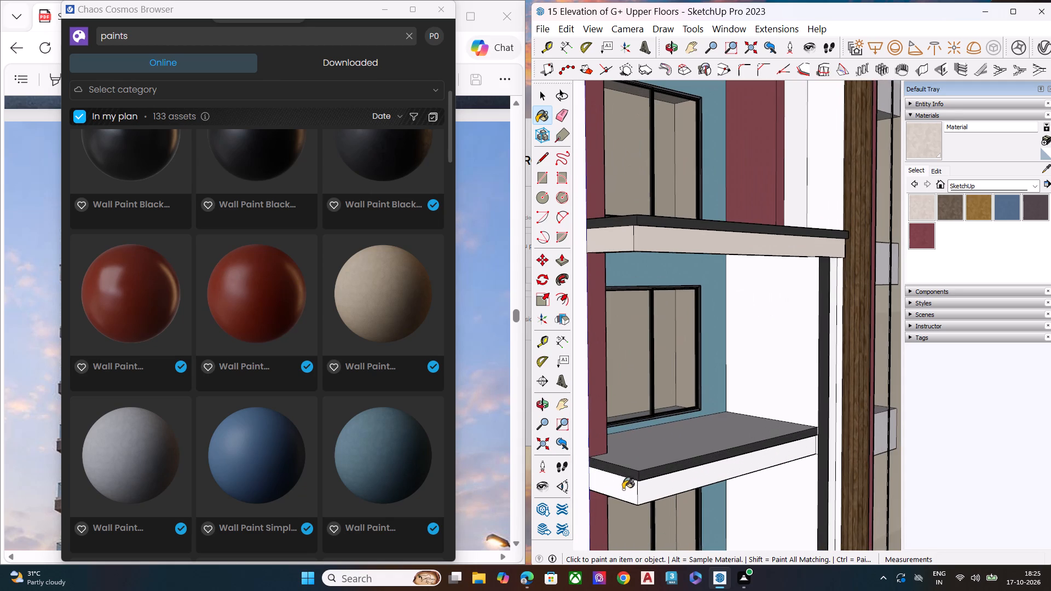
left_click(623, 489)
left_click(654, 494)
scroll(672, 343, "down", 12)
scroll(673, 451, "up", 8)
scroll(661, 444, "down", 1)
scroll(661, 444, "up", 3)
left_click(646, 432)
left_click(676, 430)
Paint the front and side edges of the two lowest balcony slabs in the right stack light beige.
middle_click_drag(747, 421, 558, 452)
scroll(660, 430, "down", 5)
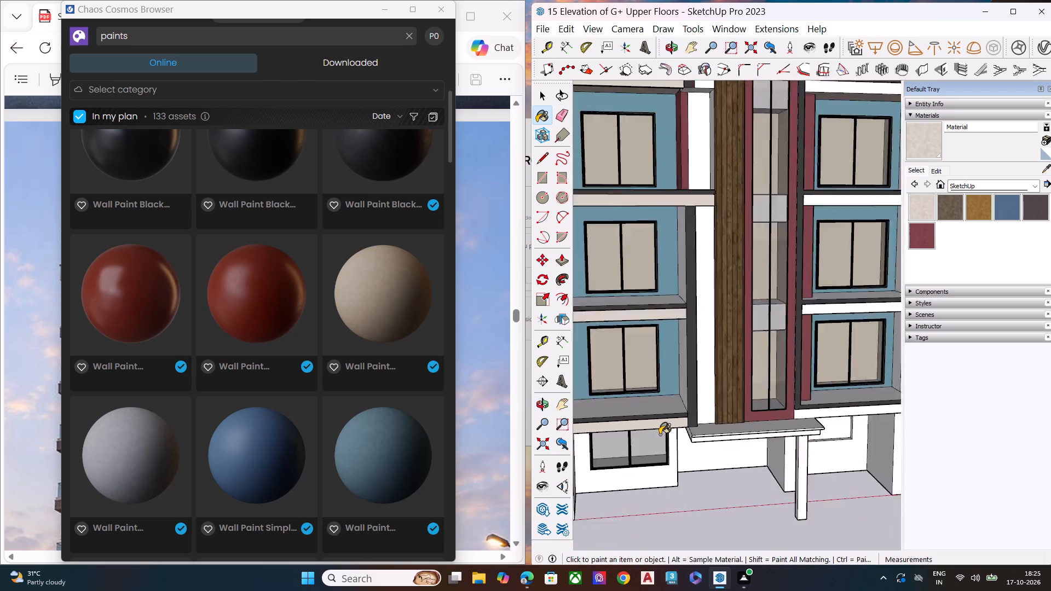
scroll(660, 434, "down", 5)
middle_click_drag(756, 422, 556, 454)
scroll(847, 456, "up", 7)
left_click(793, 419)
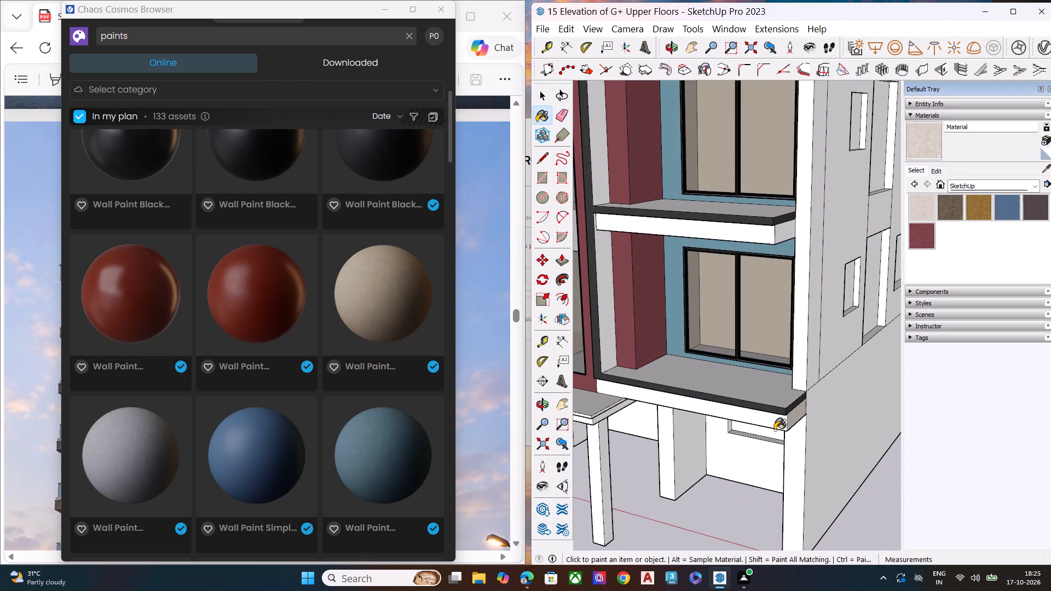
left_click(781, 426)
left_click(741, 237)
left_click(778, 240)
Paint the edge faces of the third and fourth balcony slabs from the bottom of the right stack light beige.
scroll(716, 403, "down", 8)
scroll(712, 316, "up", 1)
scroll(713, 312, "down", 2)
scroll(715, 310, "up", 4)
scroll(720, 304, "down", 2)
scroll(720, 304, "up", 5)
scroll(717, 264, "down", 3)
scroll(717, 264, "up", 3)
left_click(717, 261)
left_click(752, 254)
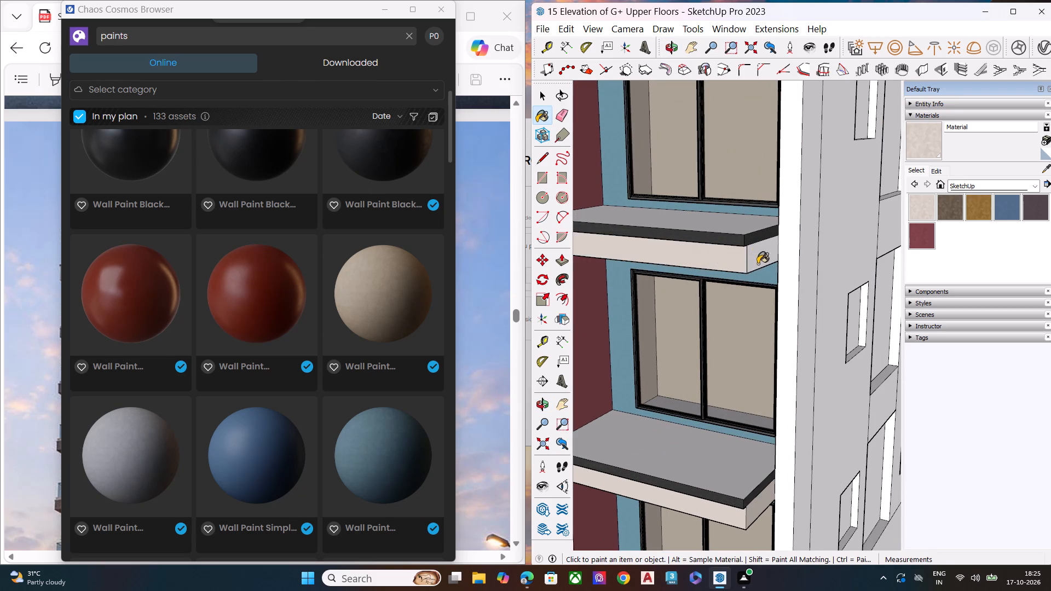
scroll(744, 346, "down", 8)
scroll(714, 219, "up", 3)
scroll(716, 211, "down", 1)
scroll(716, 210, "up", 2)
scroll(716, 210, "down", 1)
scroll(716, 210, "up", 4)
left_click(734, 231)
left_click(771, 235)
Paint the edge faces of the fifth and sixth balcony slabs from the bottom of the right stack light beige.
scroll(737, 336, "down", 4)
scroll(737, 384, "up", 1)
scroll(740, 399, "down", 3)
scroll(740, 159, "up", 2)
scroll(741, 149, "down", 4)
scroll(741, 145, "up", 4)
left_click(734, 194)
left_click(764, 193)
scroll(748, 287, "down", 1)
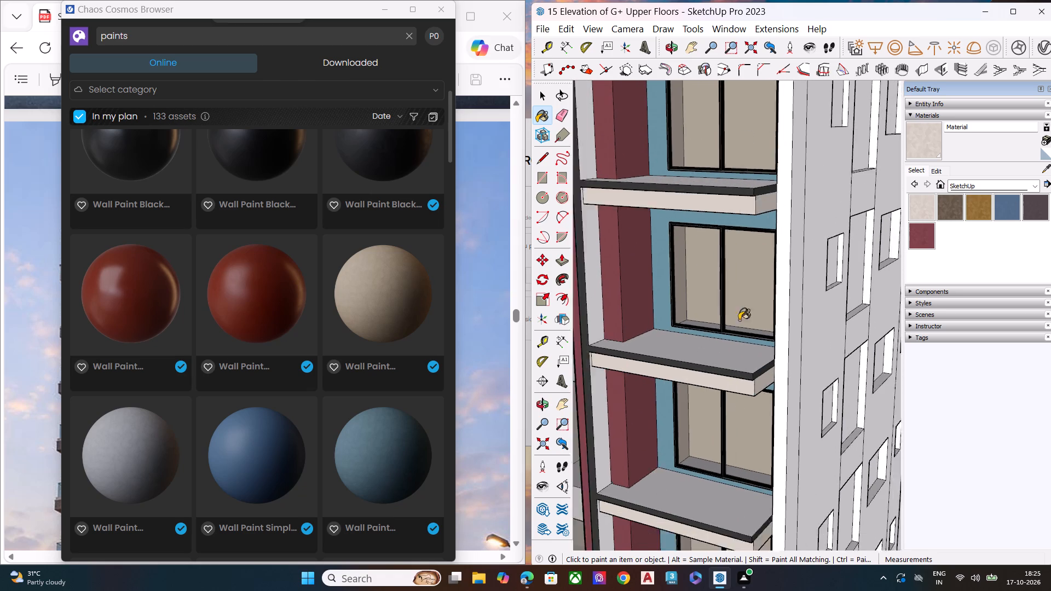
scroll(739, 320, "down", 7)
scroll(726, 246, "up", 10)
left_click(718, 193)
left_click(754, 192)
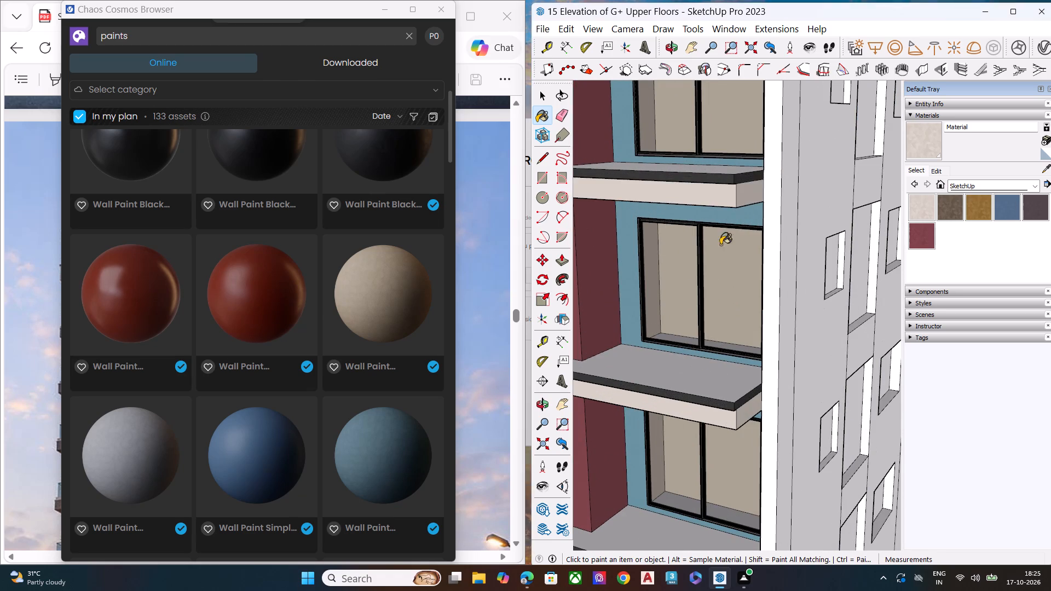
Paint the front and side edges of the two topmost balcony slabs in the right stack light beige.
scroll(712, 259, "down", 2)
scroll(710, 263, "up", 1)
scroll(707, 270, "down", 9)
scroll(708, 315, "up", 1)
scroll(707, 320, "down", 5)
scroll(715, 141, "up", 1)
scroll(715, 135, "down", 1)
scroll(715, 135, "up", 2)
scroll(715, 134, "down", 2)
scroll(715, 134, "up", 4)
scroll(702, 179, "down", 1)
scroll(701, 182, "up", 5)
scroll(697, 196, "down", 1)
scroll(695, 200, "up", 1)
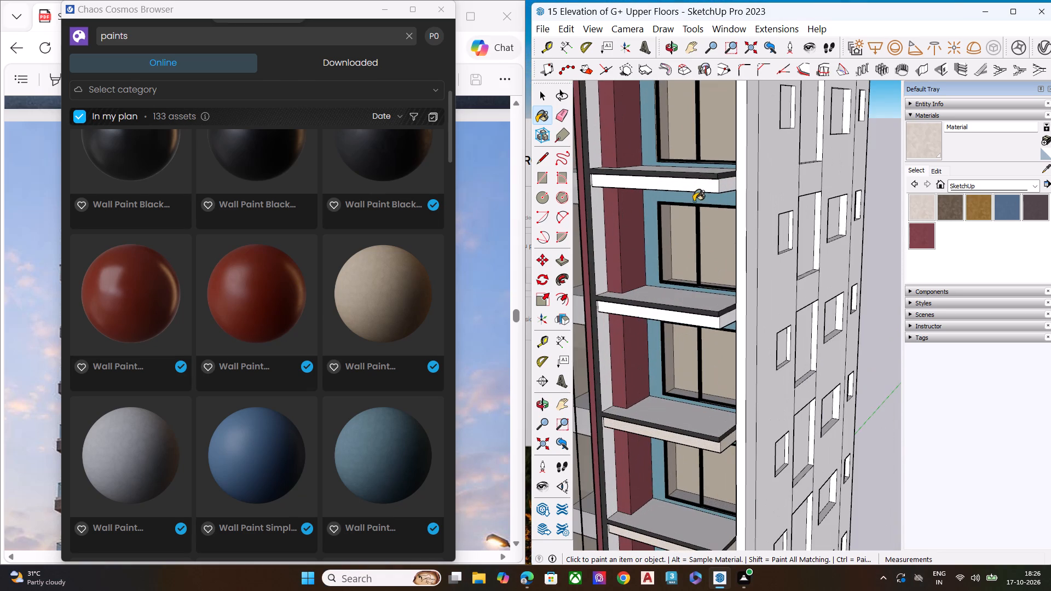
left_click(693, 184)
left_click(727, 187)
left_click(707, 320)
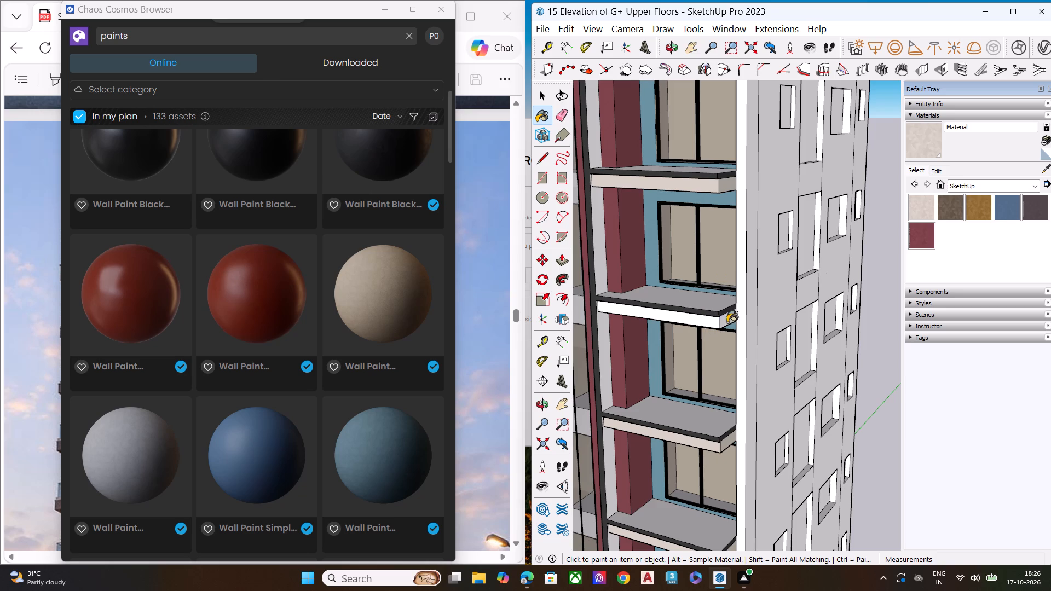
left_click(732, 317)
Examine the painted balcony slab edges on both stacks from a distance and from each side of the tower.
scroll(727, 256, "down", 9)
scroll(807, 225, "up", 1)
scroll(809, 225, "down", 5)
middle_click_drag(699, 312, 764, 237)
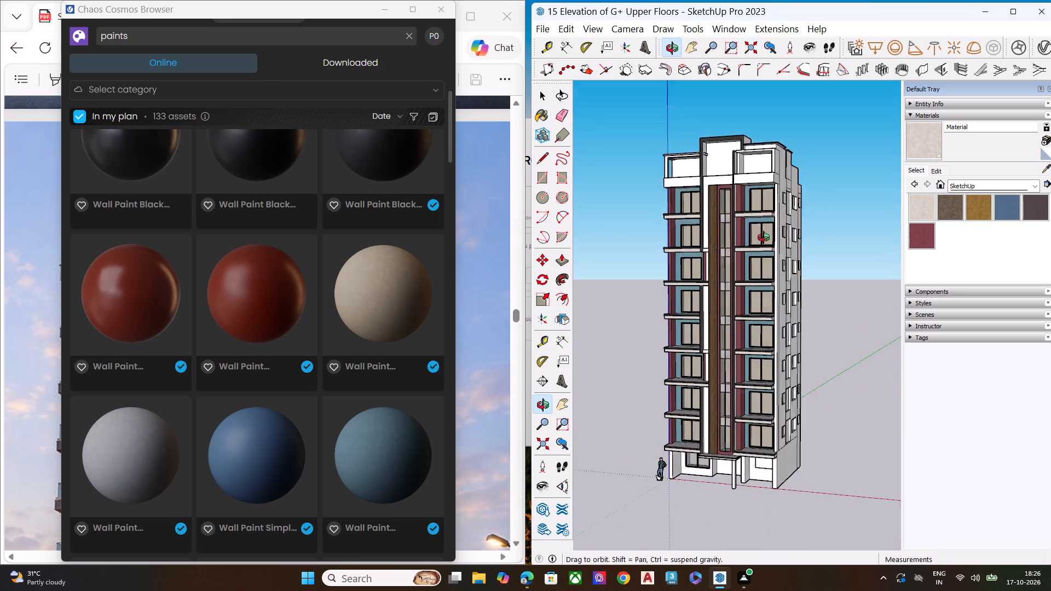
middle_click_drag(764, 237, 874, 211)
middle_click_drag(803, 298, 929, 321)
scroll(789, 292, "up", 5)
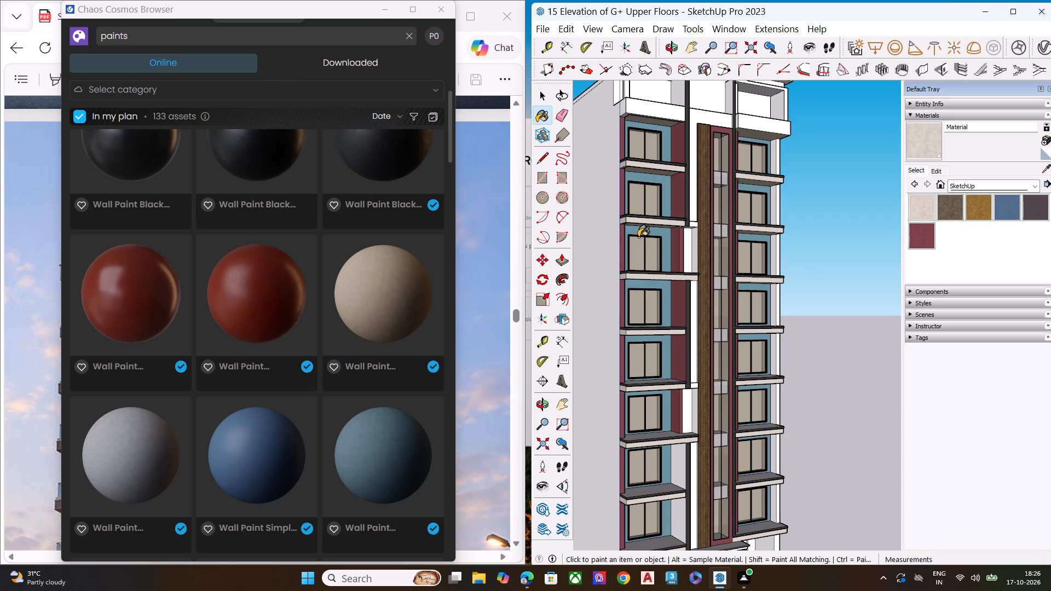
Examine the facade colours of the whole tower from a distance and from both sides.
scroll(734, 293, "down", 5)
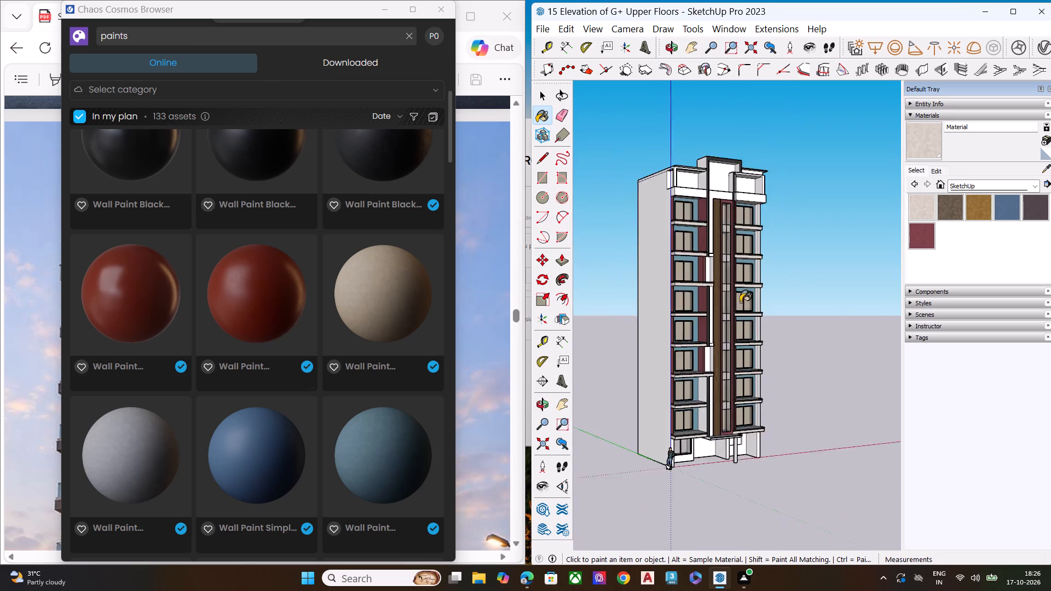
scroll(740, 302, "down", 2)
middle_click_drag(759, 367, 447, 376)
scroll(622, 379, "up", 4)
scroll(642, 379, "down", 2)
scroll(644, 379, "up", 6)
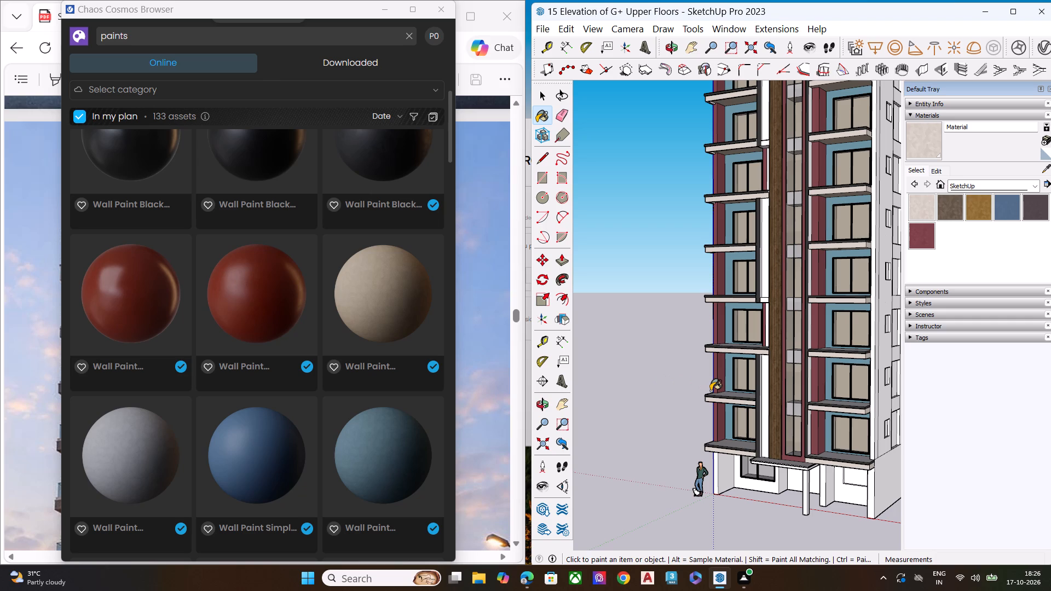
scroll(726, 394, "down", 2)
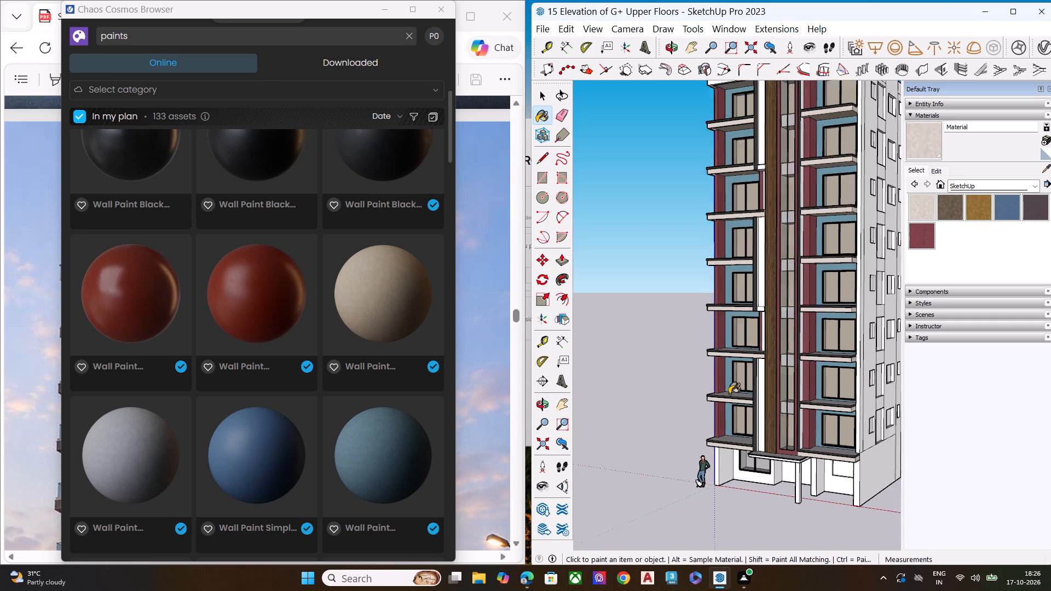
scroll(729, 394, "down", 2)
middle_click_drag(738, 315, 776, 259)
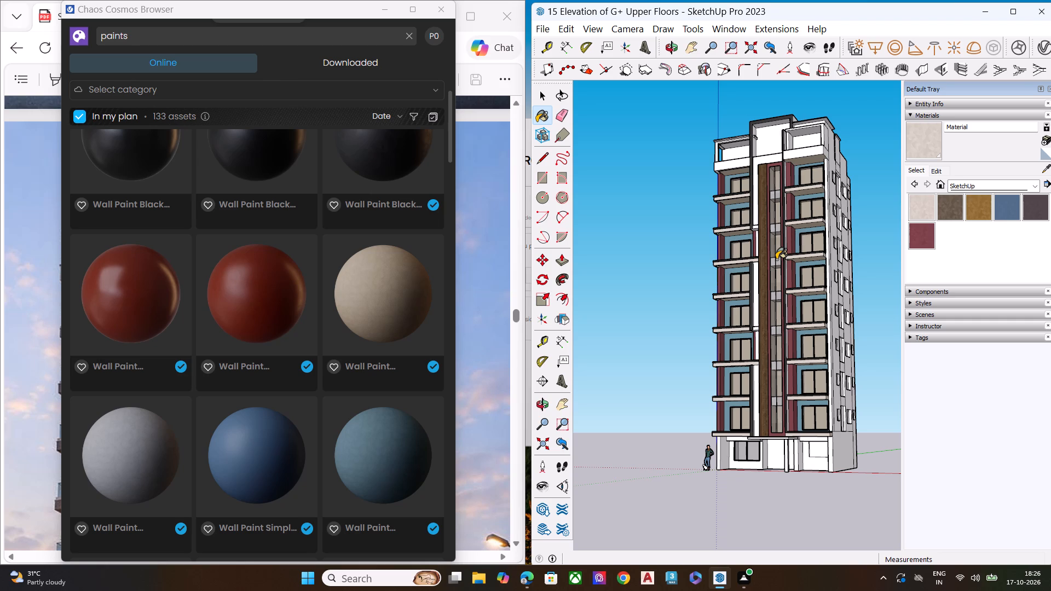
scroll(835, 196, "down", 2)
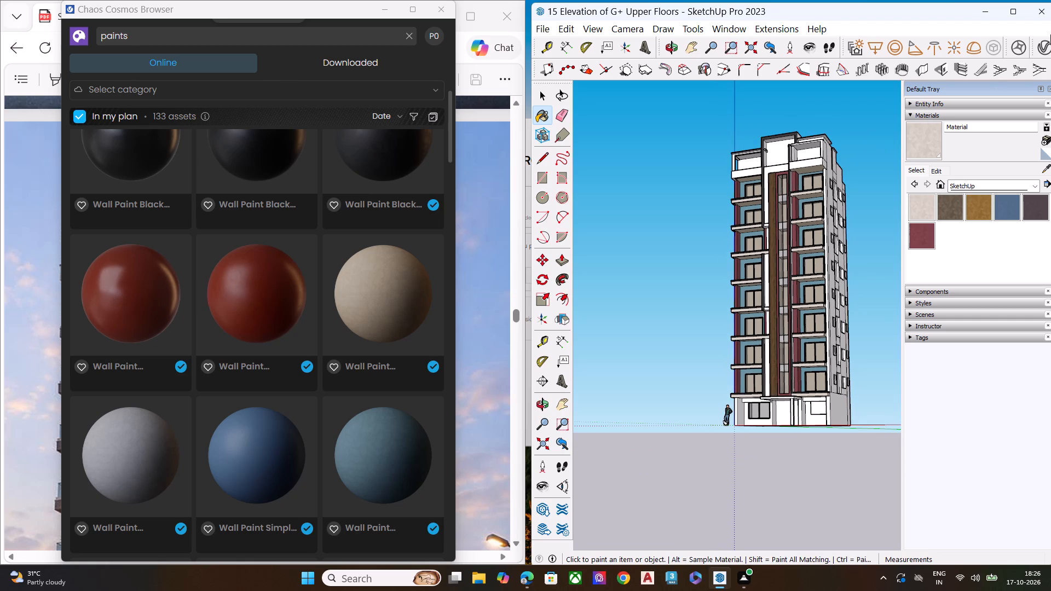
Delete the Wall Paint Bumpy 01 Blue 100cm material from the V-Ray scene materials.
left_click(1044, 42)
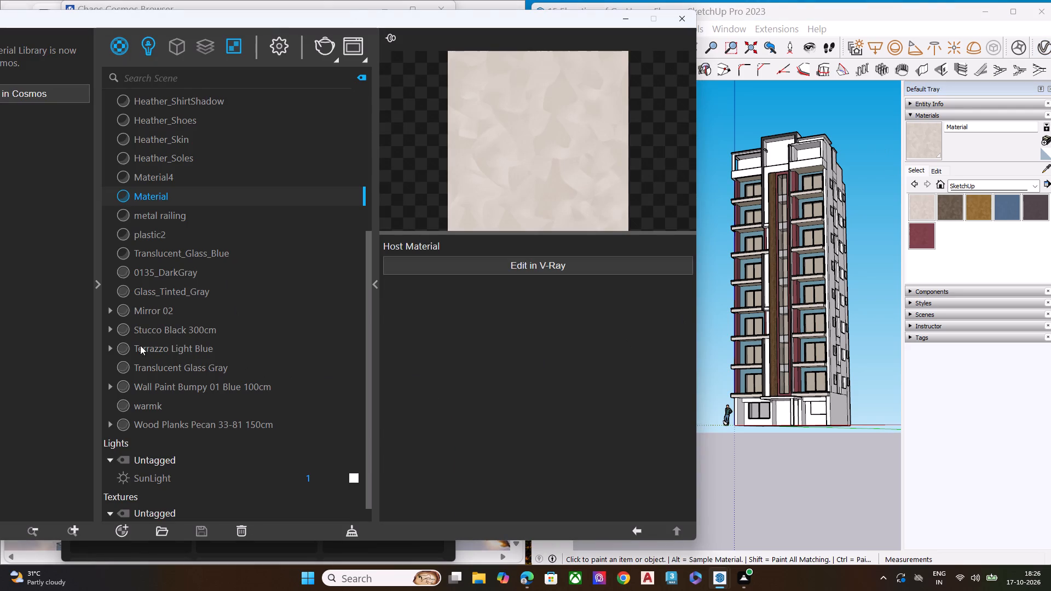
left_click(158, 368)
right_click(163, 368)
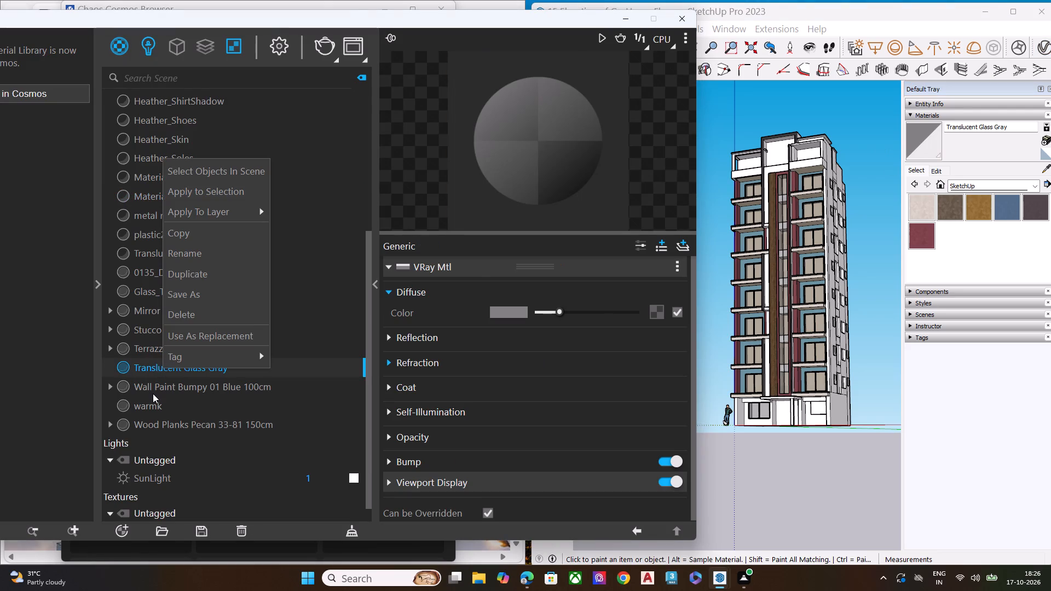
left_click(153, 393)
right_click(155, 392)
left_click(198, 338)
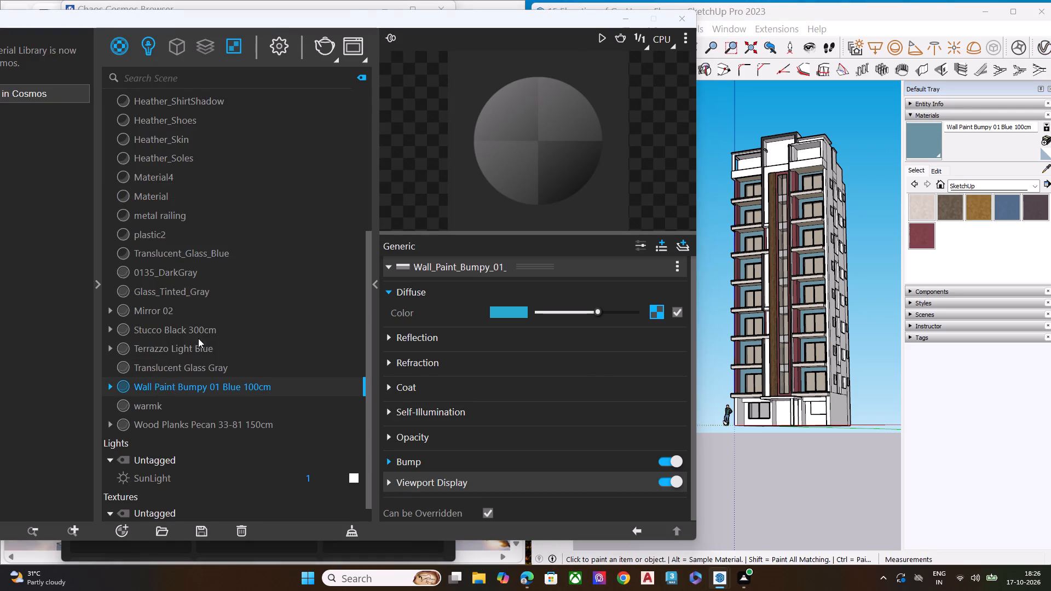
left_click(551, 287)
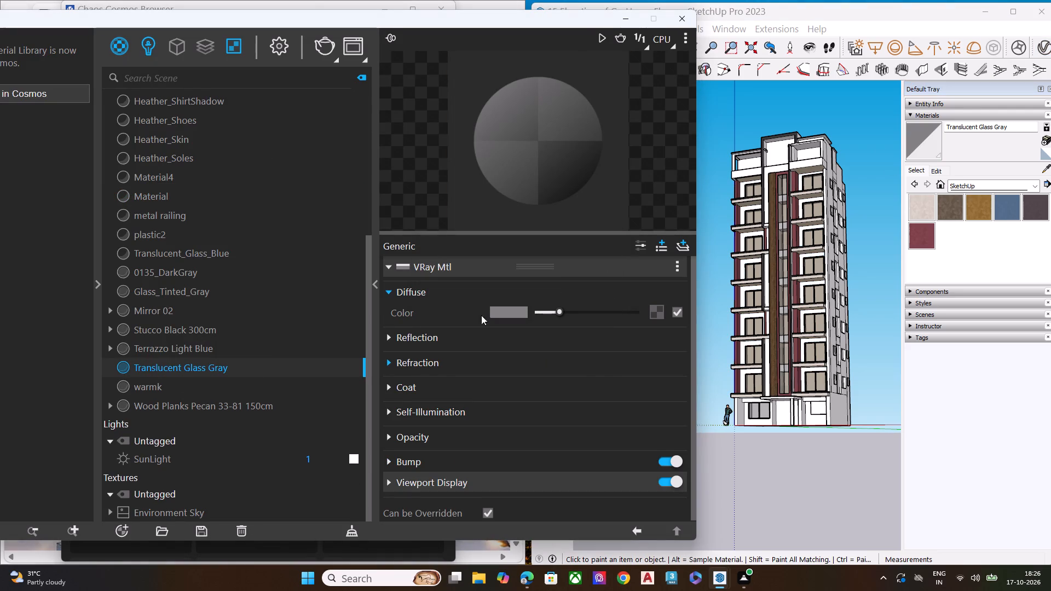
Check the warmk, wood planks and terrazzo materials, and delete the Stucco Black 300cm material from the scene.
left_click(140, 381)
right_click(142, 383)
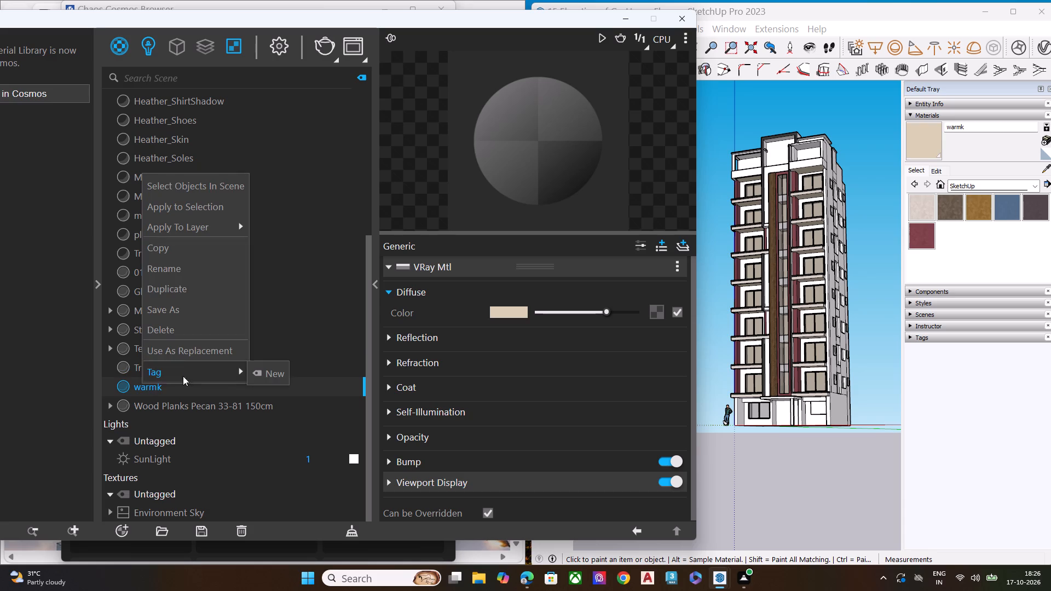
left_click(198, 429)
left_click(188, 406)
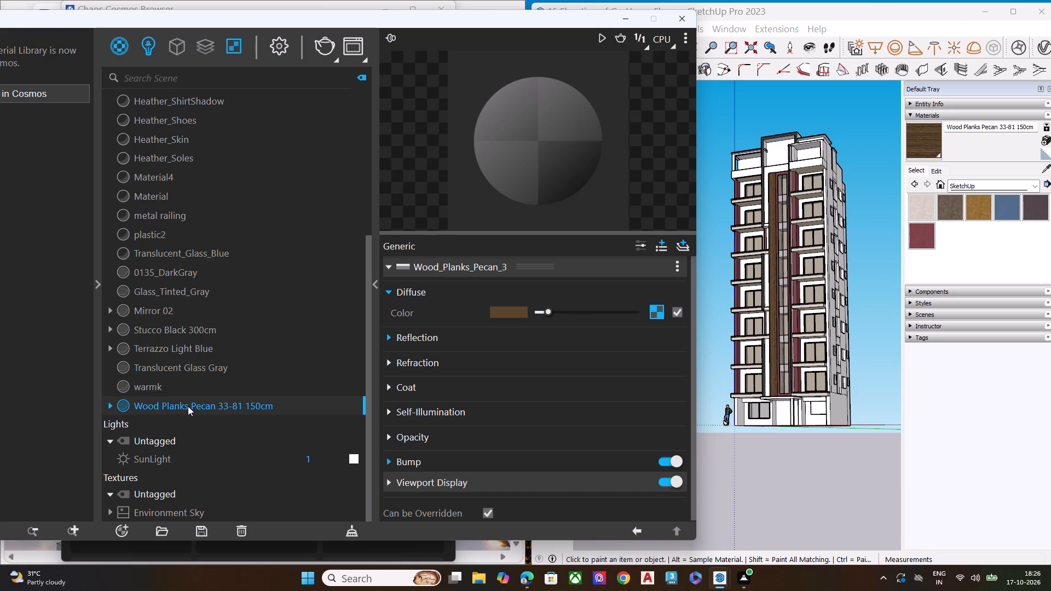
left_click(147, 351)
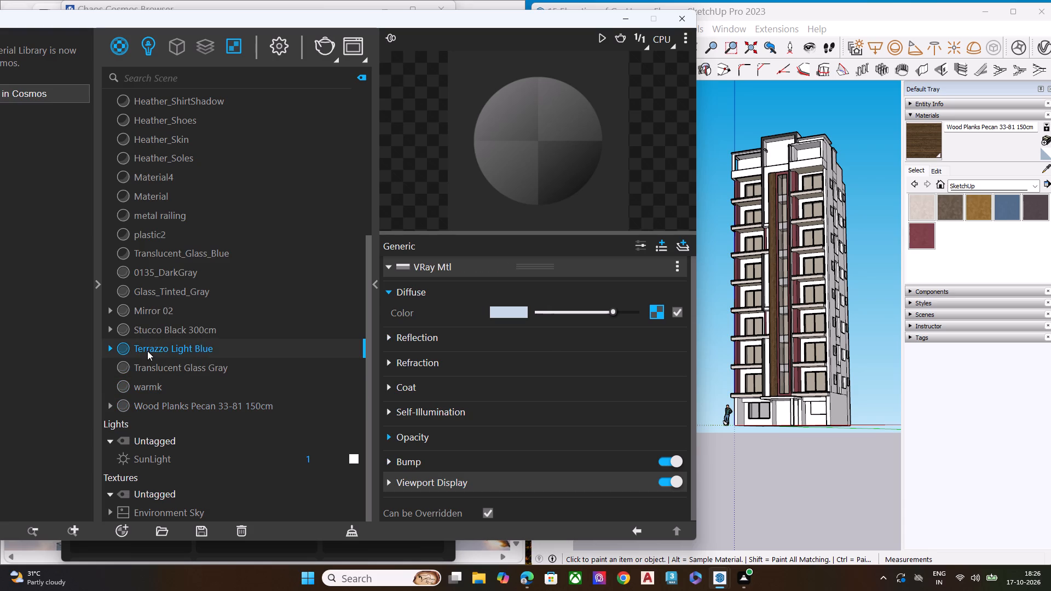
left_click(152, 329)
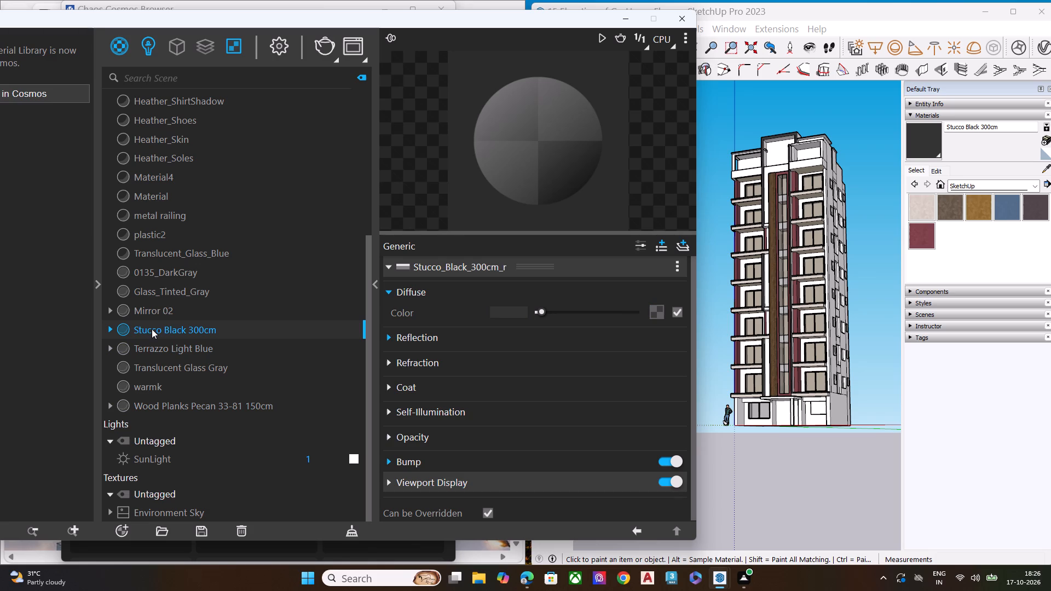
right_click(152, 329)
left_click(204, 281)
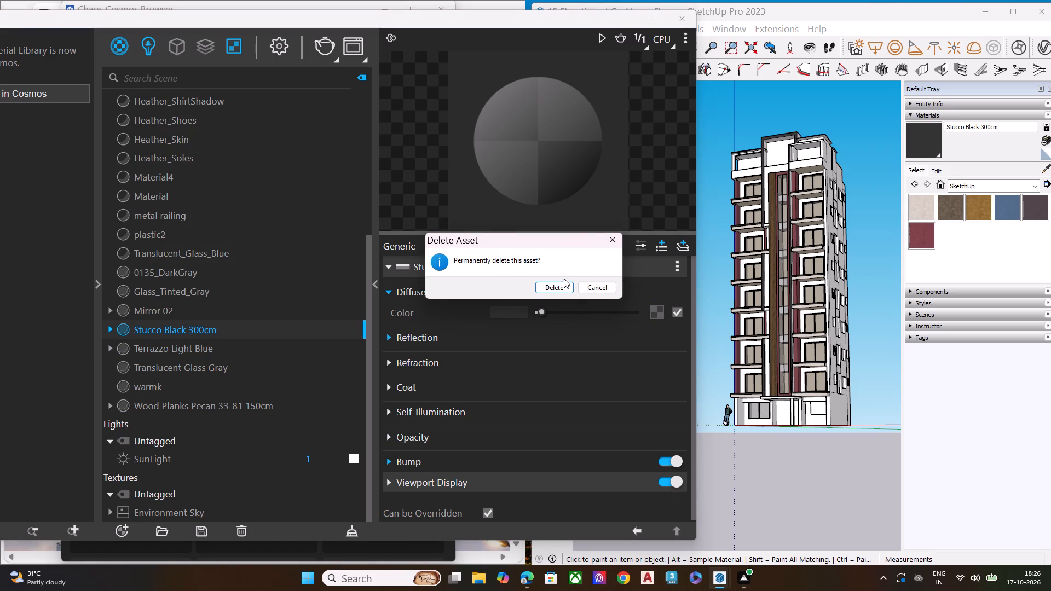
left_click(559, 287)
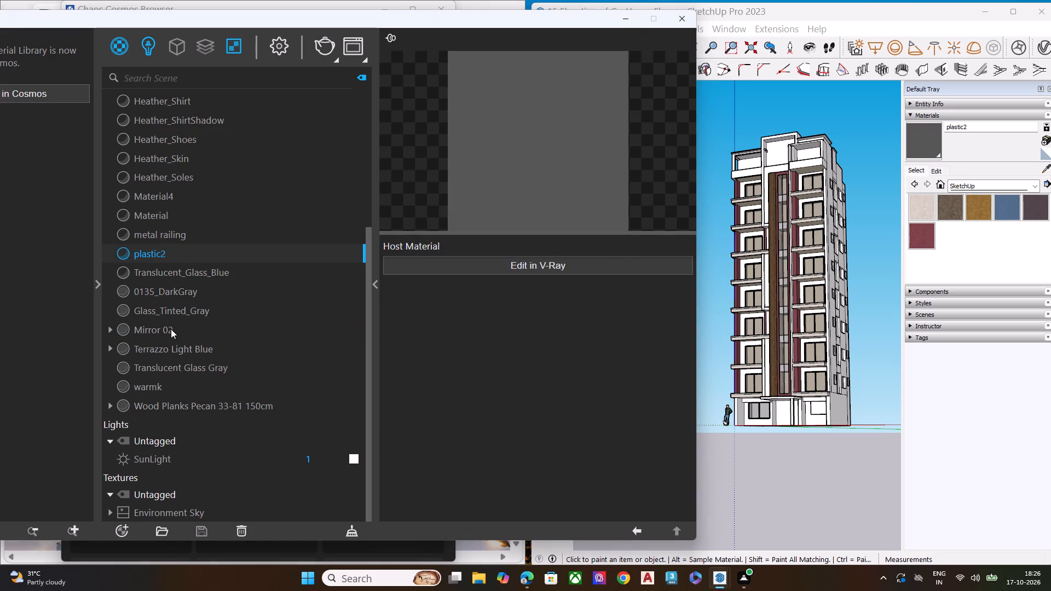
Delete the black Color M09 material from the V-Ray scene materials.
left_click(171, 329)
left_click(170, 343)
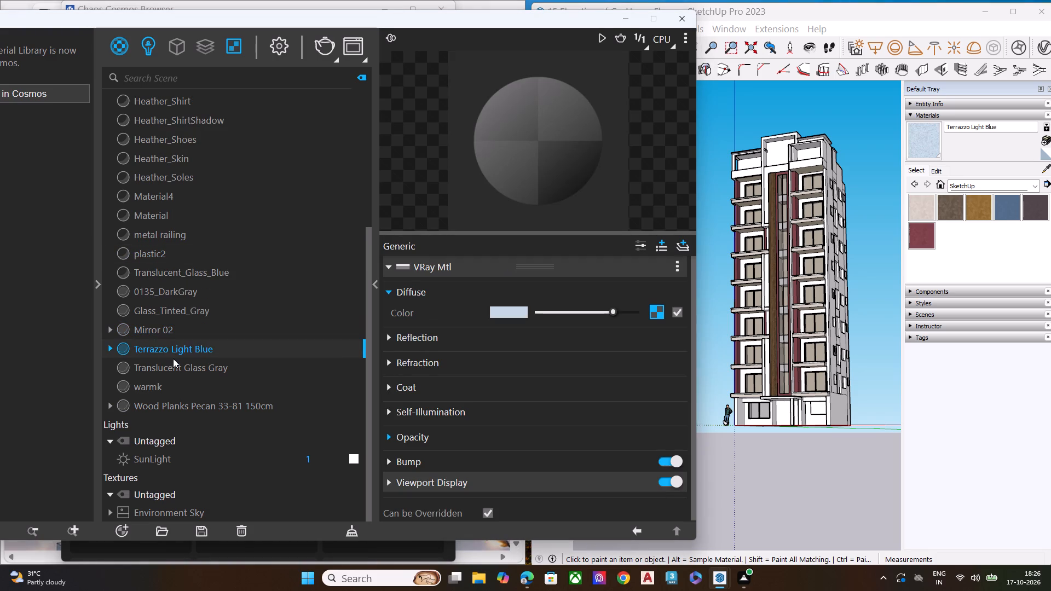
left_click(173, 358)
scroll(151, 246, "up", 7)
left_click(157, 169)
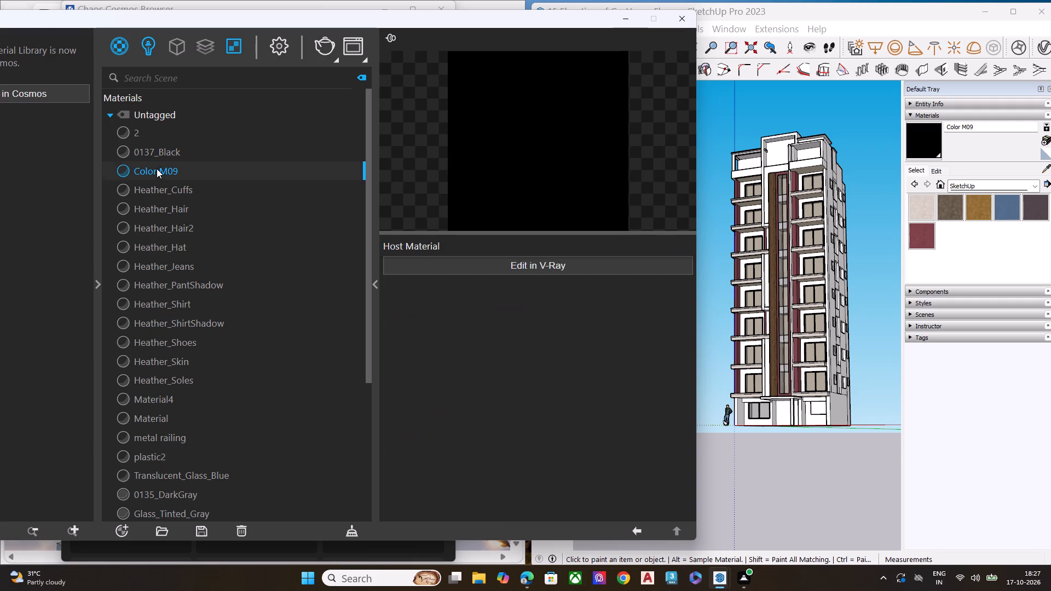
right_click(169, 156)
left_click(161, 169)
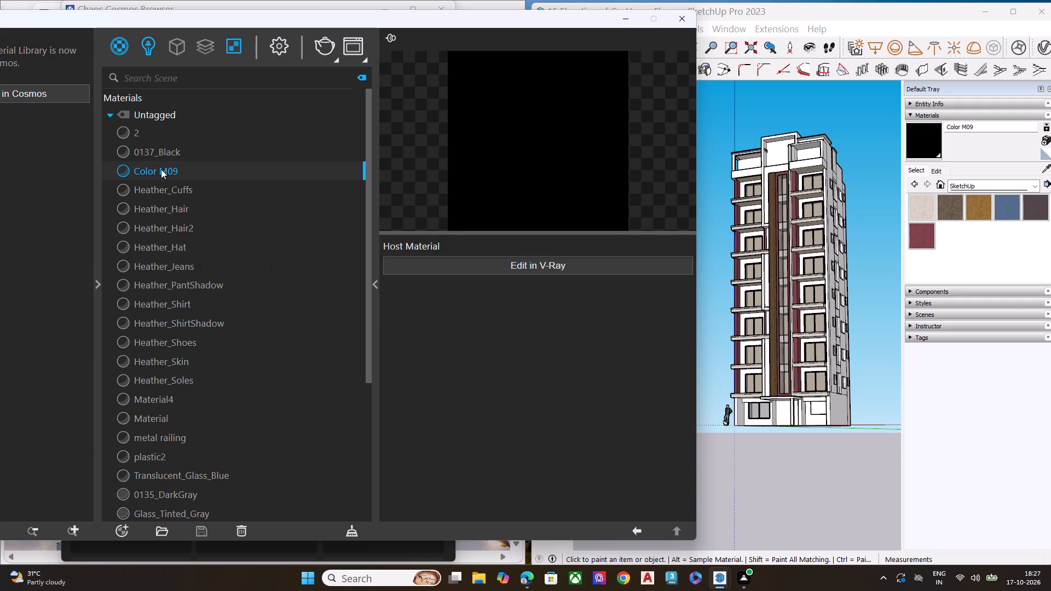
right_click(161, 169)
left_click(198, 246)
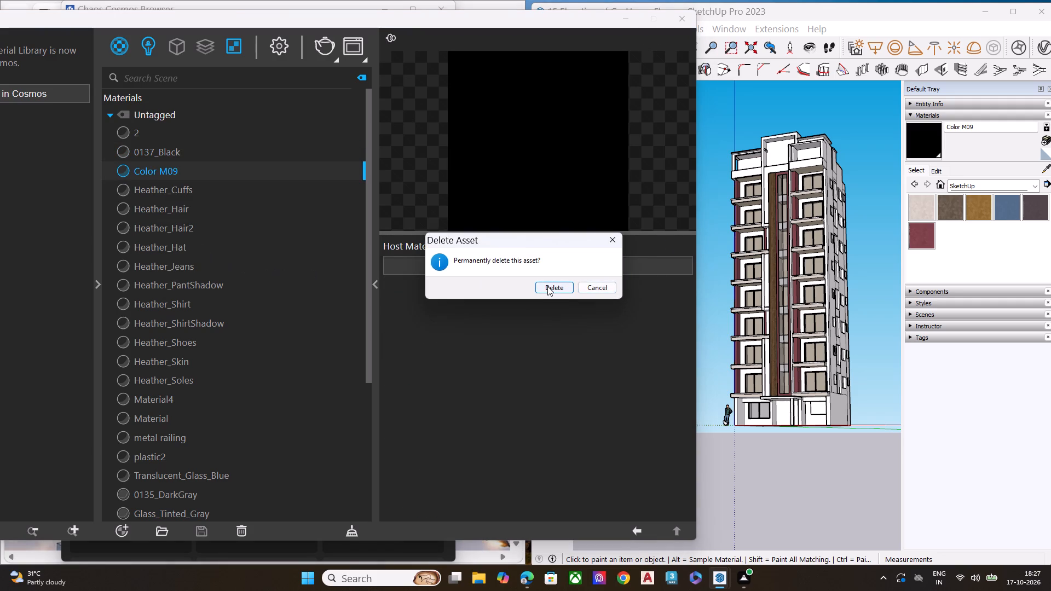
left_click(547, 286)
Delete the dark red side-wall material, Material4, from the V-Ray scene materials.
middle_click_drag(834, 247, 793, 351)
scroll(786, 325, "up", 2)
scroll(784, 297, "down", 1)
scroll(784, 297, "up", 6)
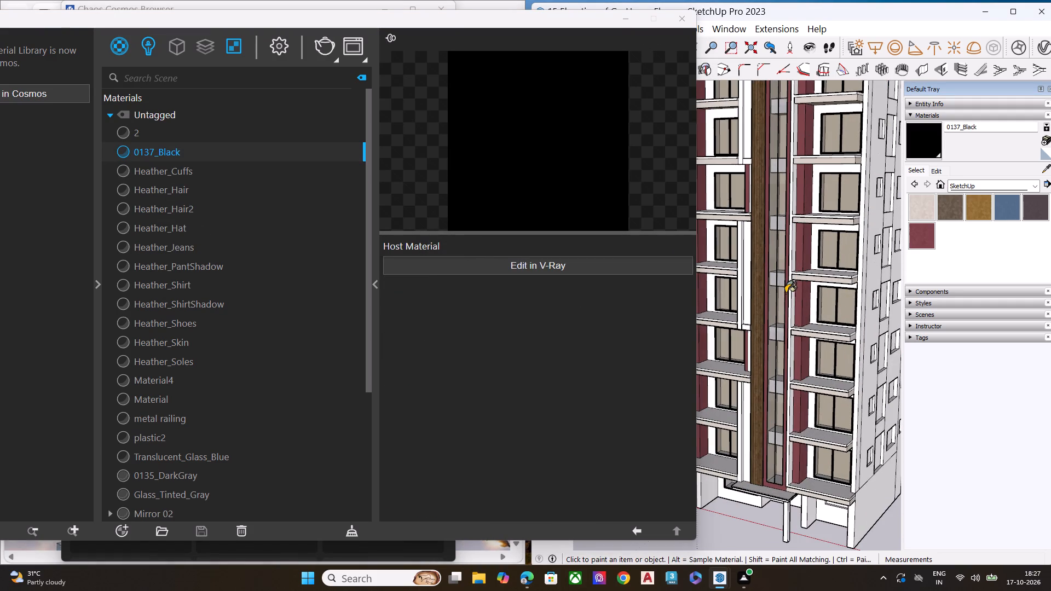
left_click(150, 399)
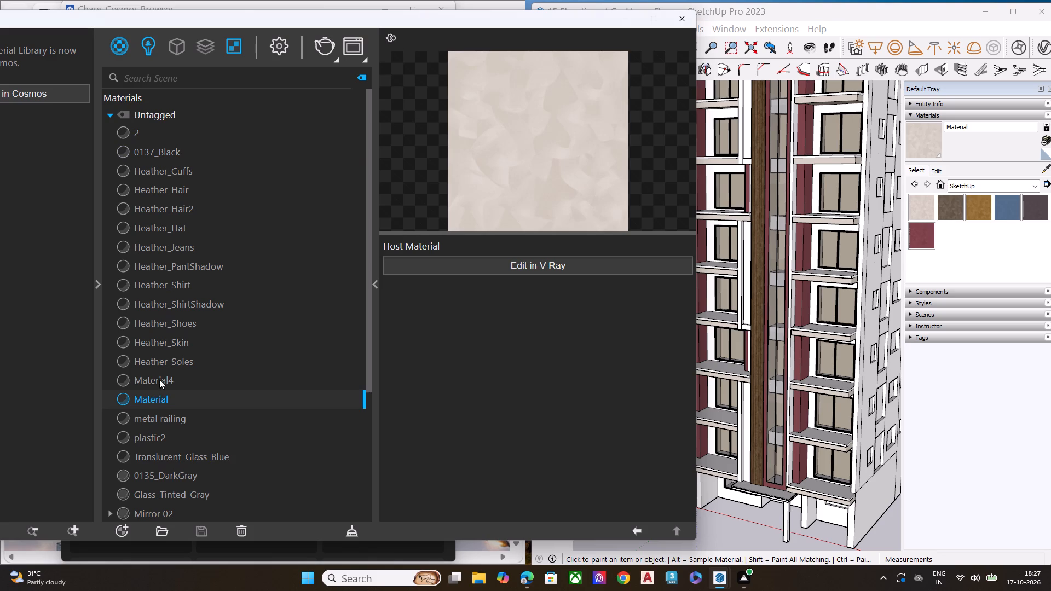
left_click(160, 378)
right_click(160, 378)
left_click(210, 460)
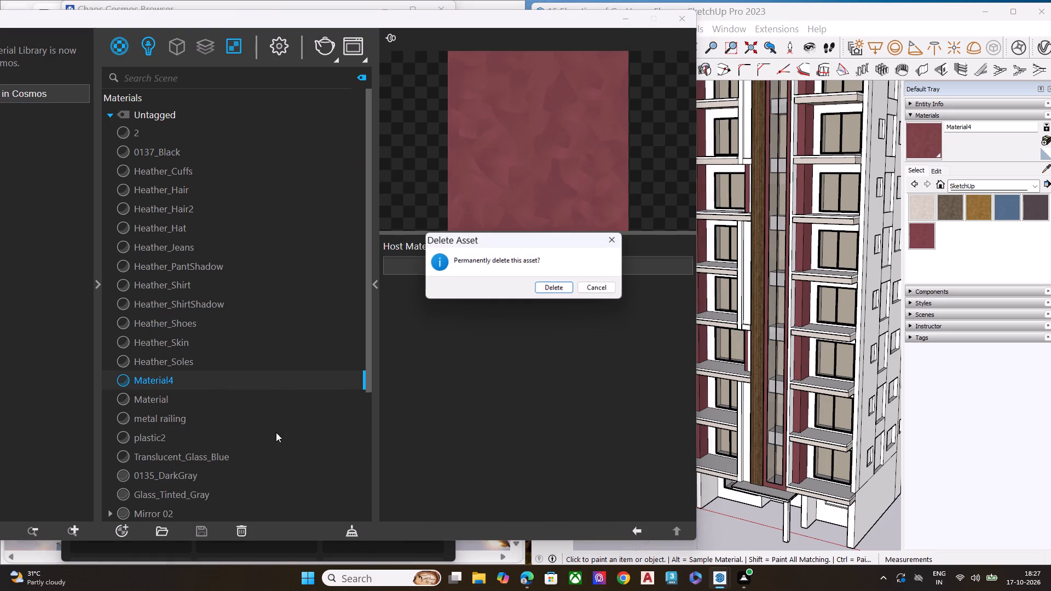
left_click(548, 288)
Delete the light beige slab-edge material, named Material, and close the V-Ray Asset Editor.
scroll(548, 288, "down", 6)
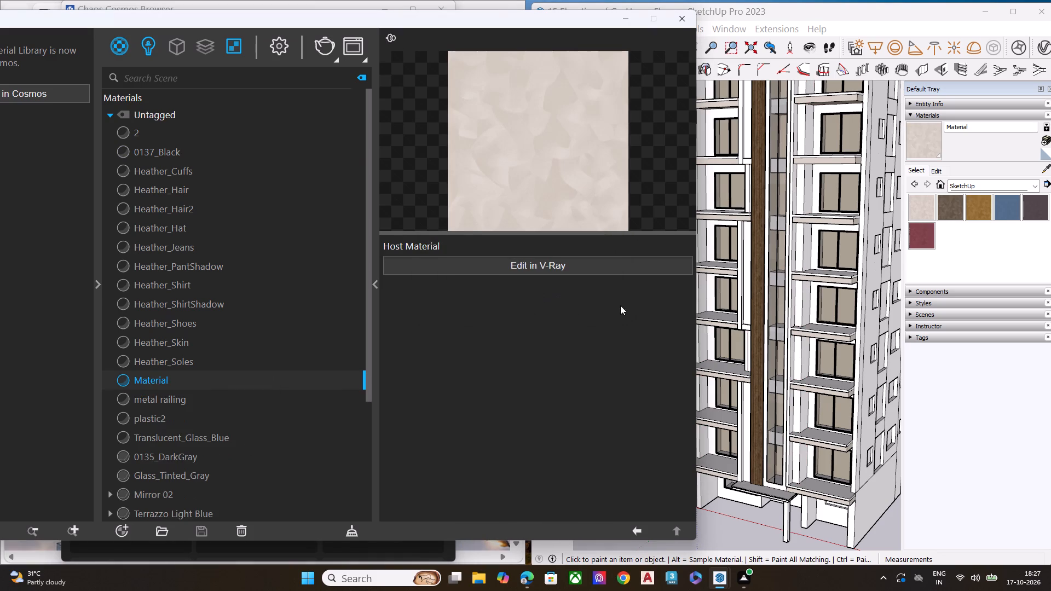
scroll(747, 270, "down", 6)
middle_click_drag(796, 312, 759, 303)
scroll(256, 347, "up", 5)
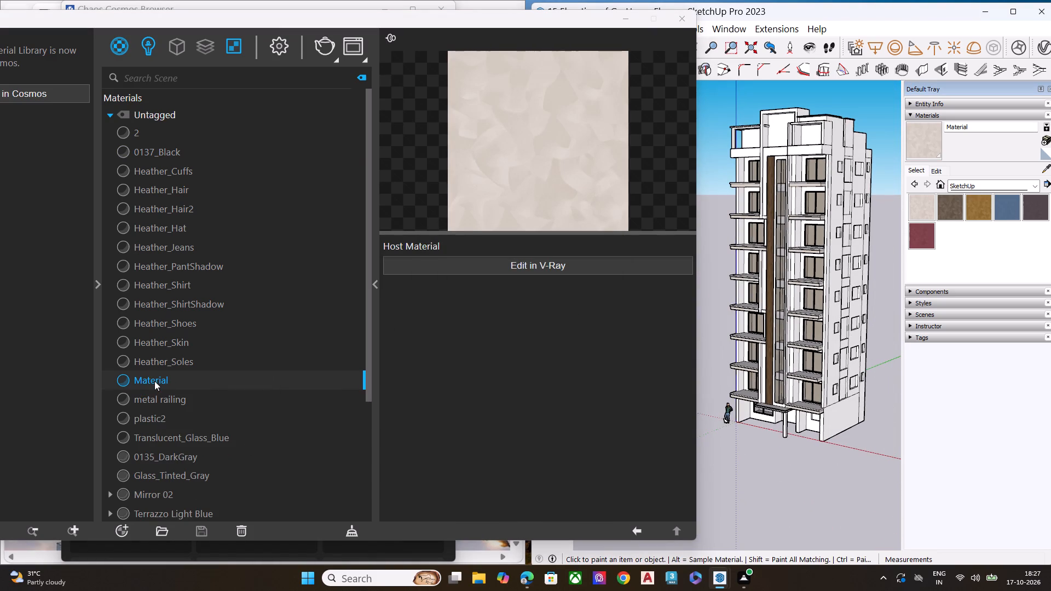
left_click(154, 381)
right_click(154, 381)
left_click(181, 462)
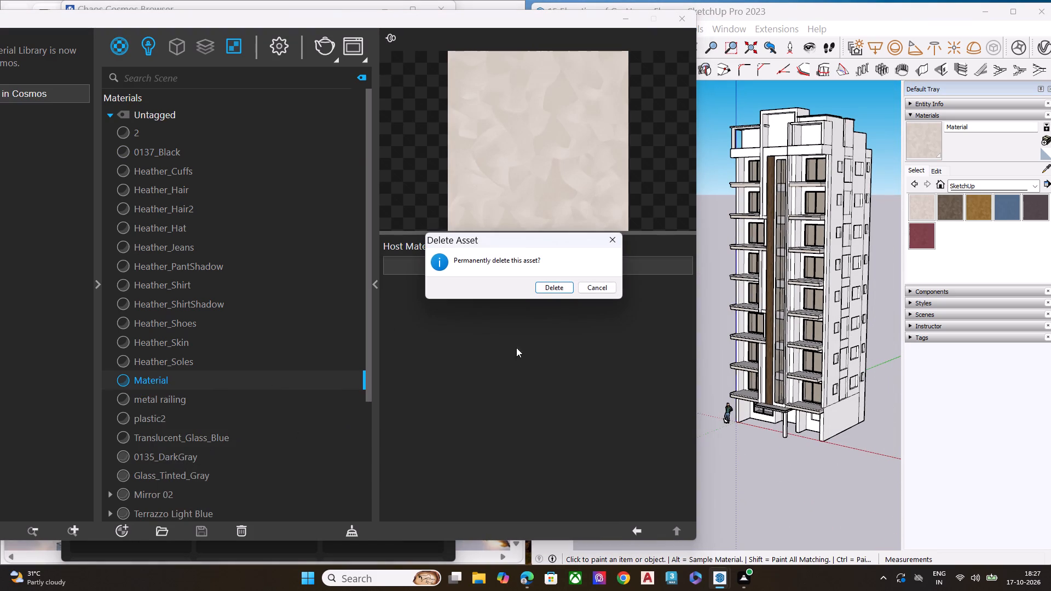
left_click(557, 287)
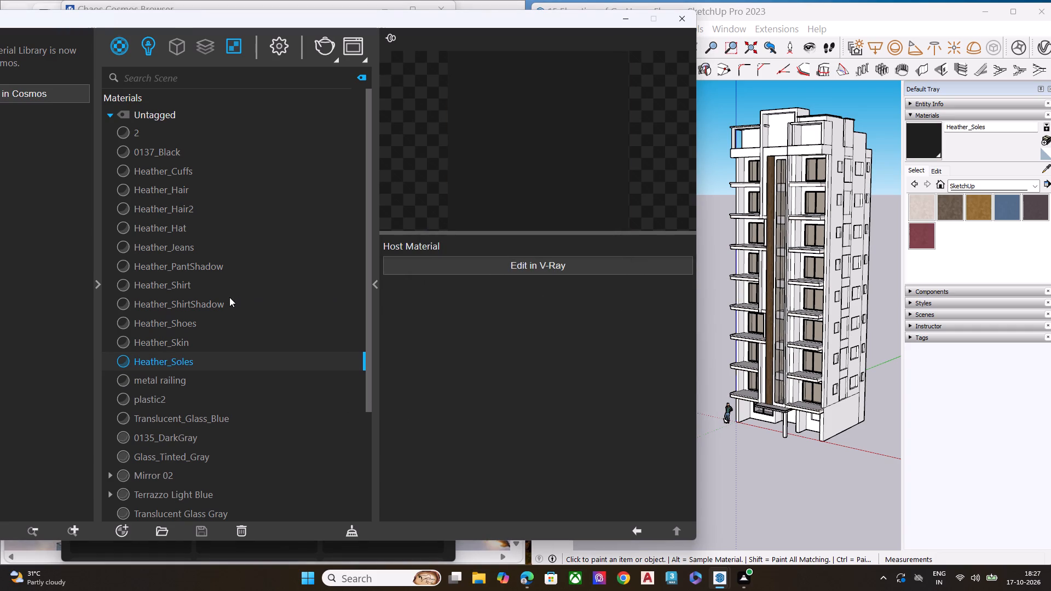
left_click(150, 376)
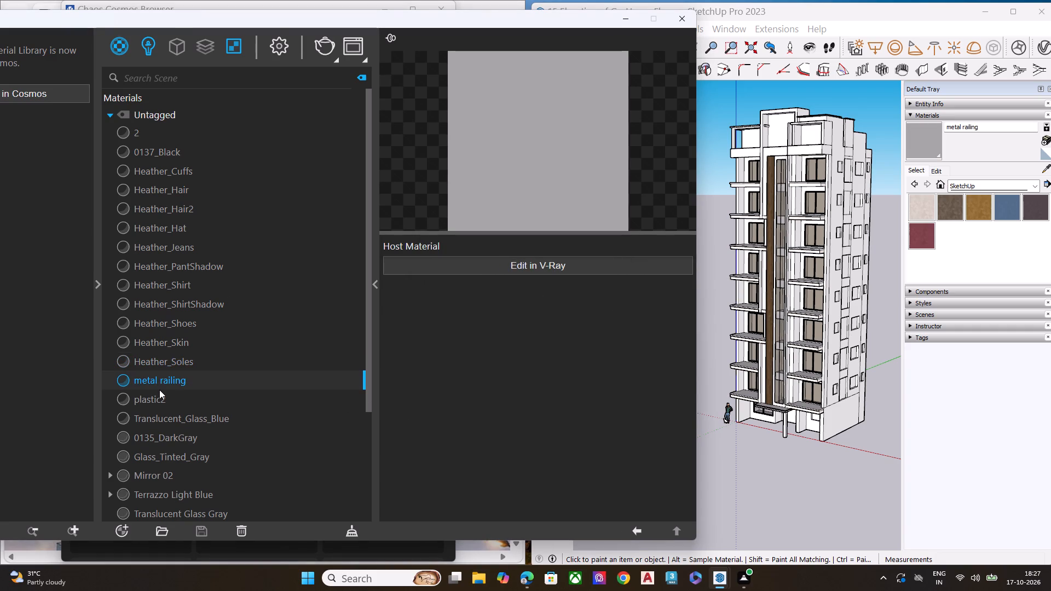
left_click(676, 14)
Paint the frame of the tall central glazing beside the wood panel with the dark purple-grey material.
scroll(804, 175, "up", 1)
scroll(804, 175, "down", 1)
scroll(804, 175, "up", 6)
scroll(747, 187, "up", 1)
scroll(747, 187, "down", 1)
scroll(747, 187, "up", 2)
scroll(747, 187, "down", 1)
scroll(747, 187, "up", 6)
scroll(760, 175, "down", 2)
scroll(760, 175, "up", 5)
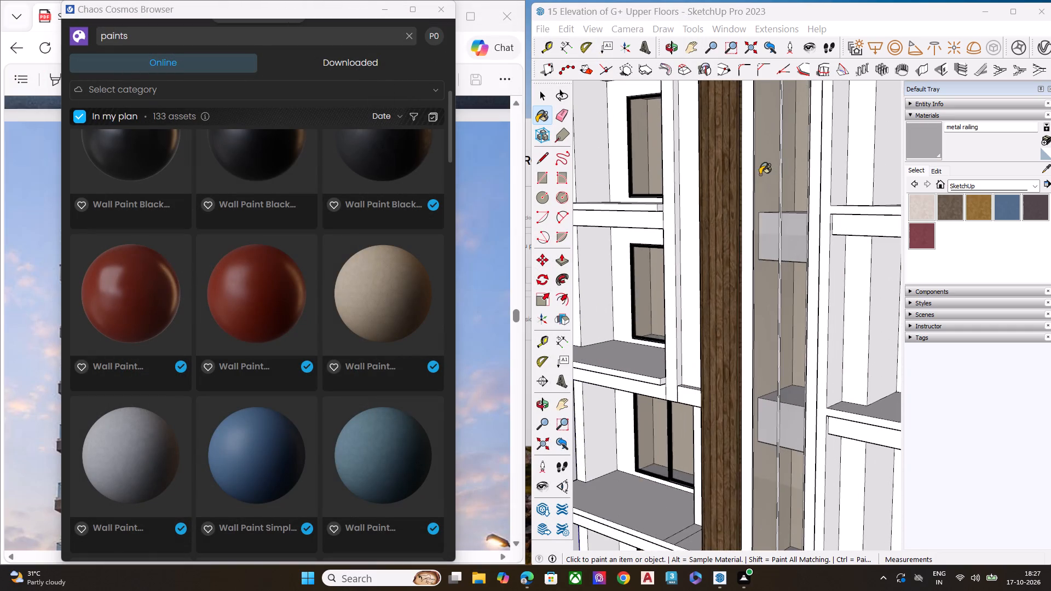
middle_click_drag(761, 187, 758, 347)
scroll(757, 300, "up", 8)
scroll(786, 231, "down", 6)
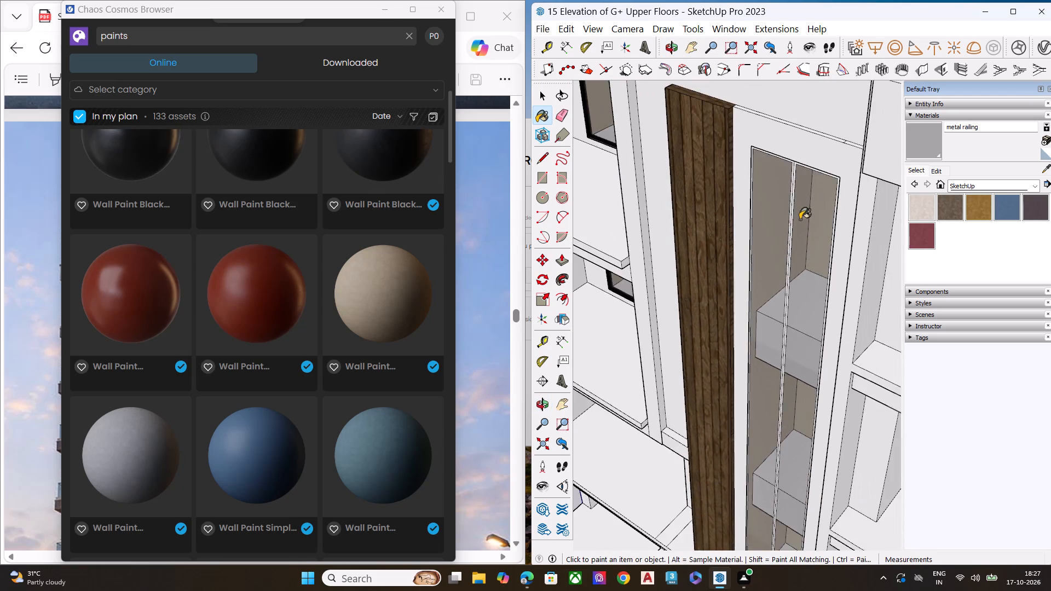
scroll(813, 199, "up", 2)
scroll(813, 187, "down", 1)
scroll(813, 186, "up", 6)
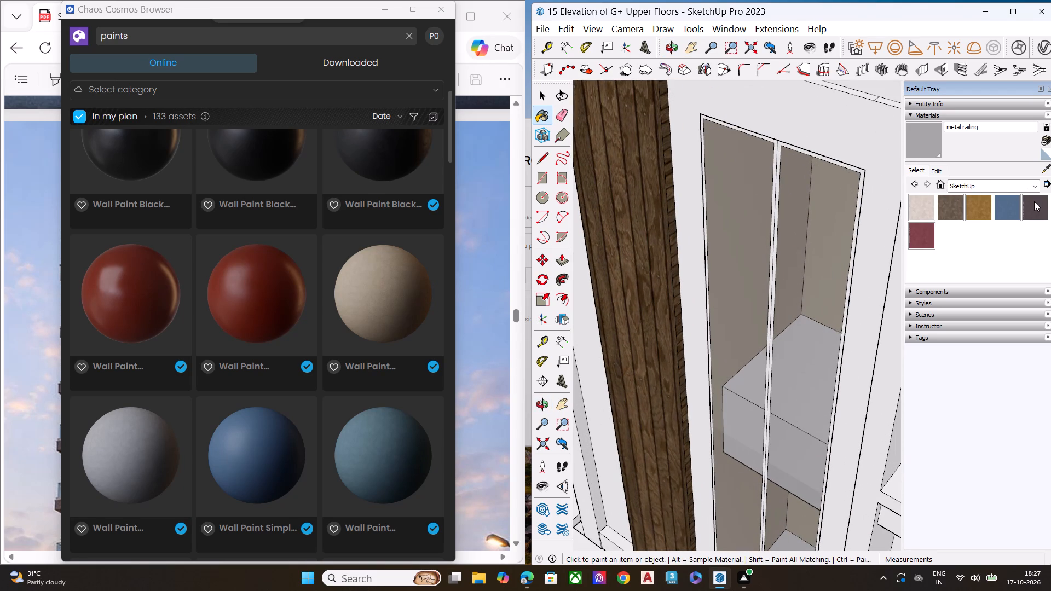
left_click(1034, 201)
scroll(830, 158, "up", 2)
scroll(832, 155, "down", 1)
scroll(833, 155, "up", 7)
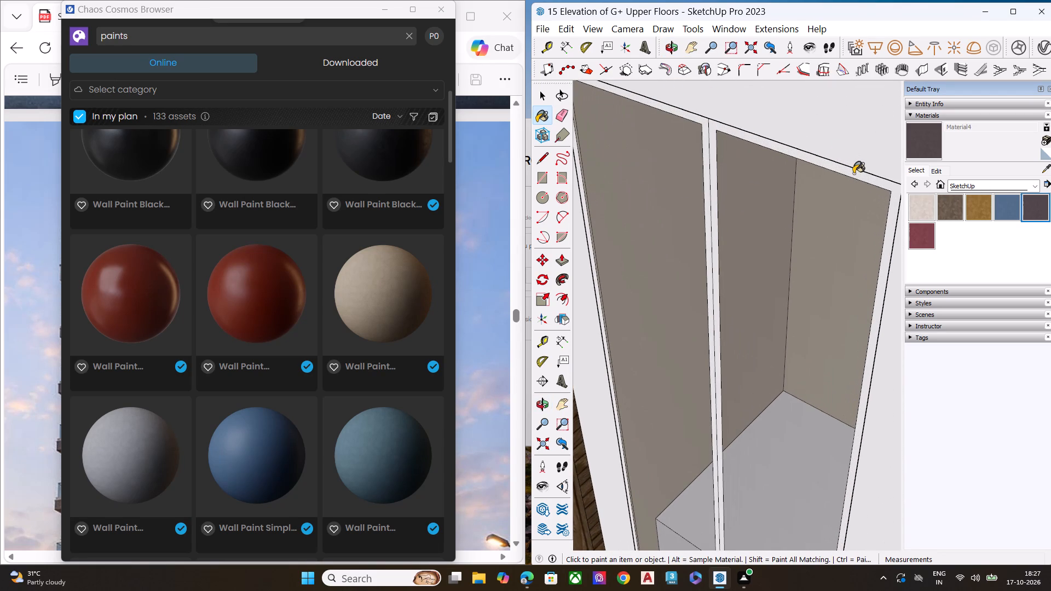
left_click(853, 173)
scroll(763, 174, "down", 16)
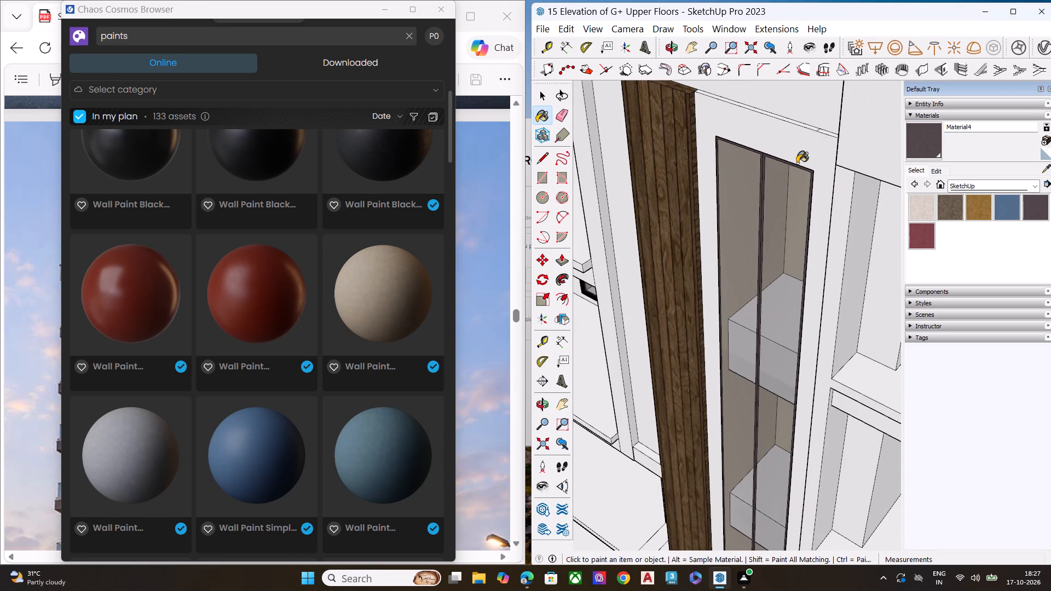
key("space")
scroll(781, 160, "down", 8)
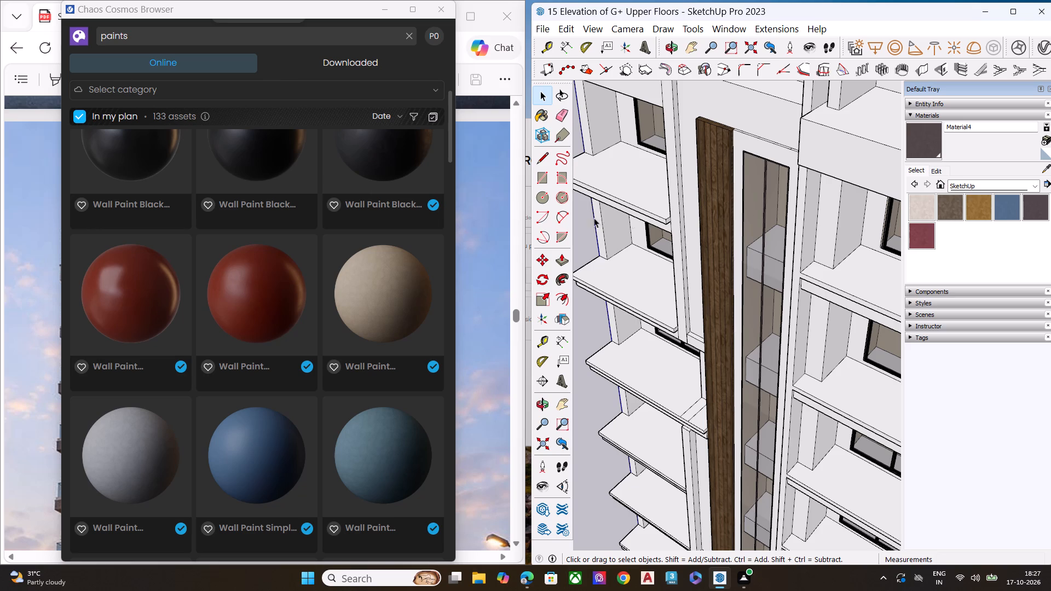
scroll(782, 183, "down", 1)
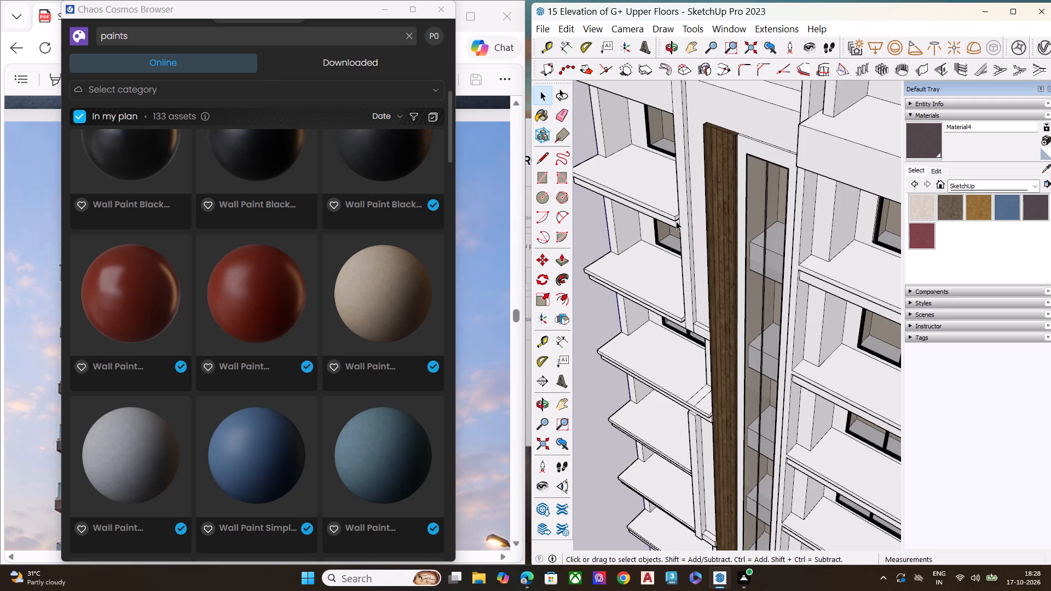
scroll(750, 230, "down", 2)
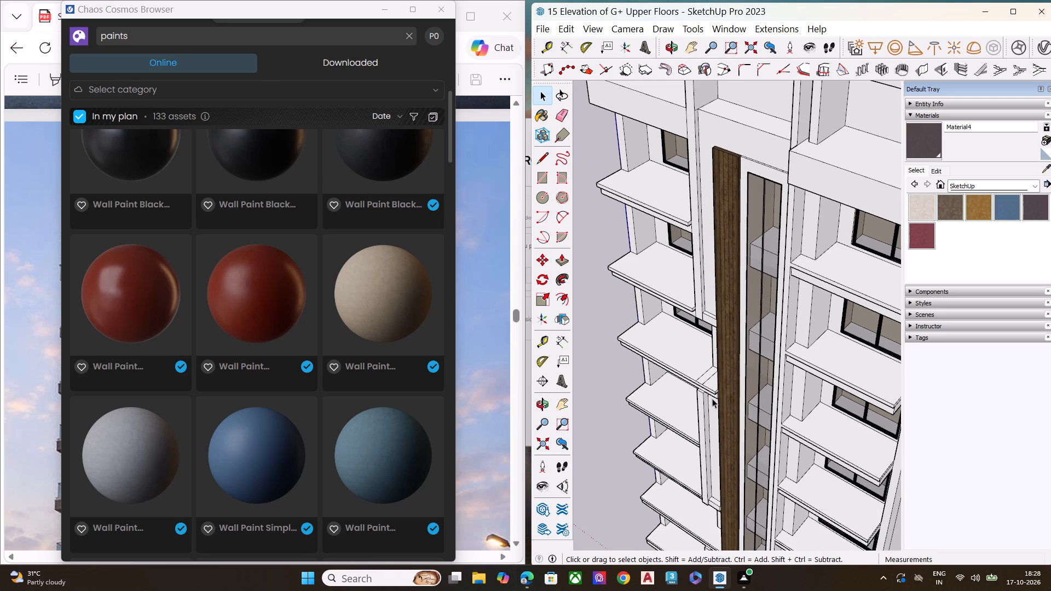
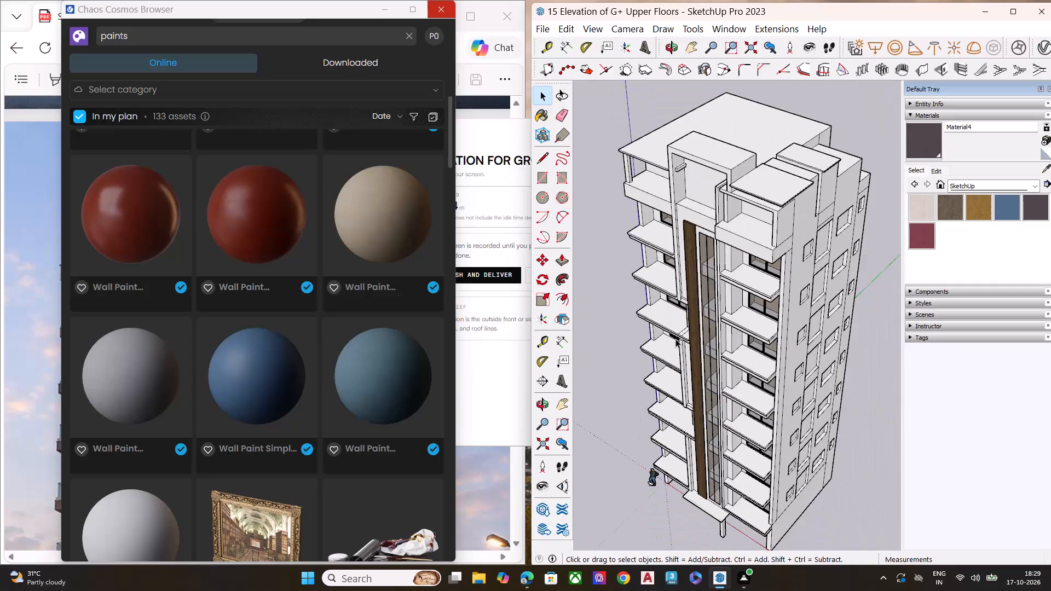
Examine the tower's front facade, balcony slabs and window side wall from several angles to plan the recolouring.
middle_click_drag(674, 339, 661, 173)
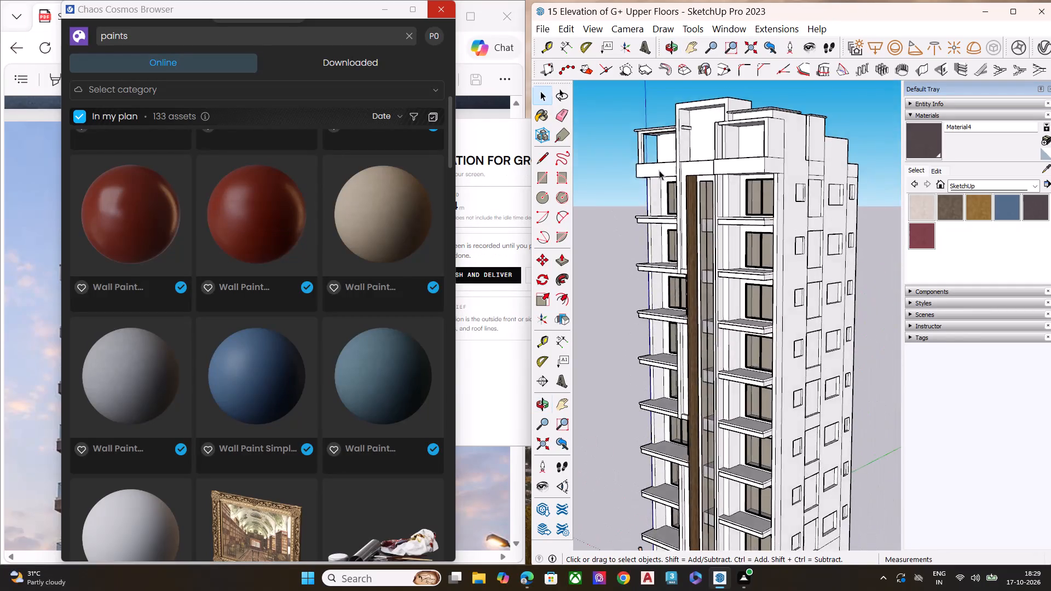
scroll(659, 170, "up", 4)
scroll(654, 174, "down", 1)
scroll(651, 176, "up", 3)
scroll(643, 182, "down", 1)
scroll(642, 183, "up", 4)
scroll(637, 260, "up", 3)
middle_click_drag(624, 262, 576, 270)
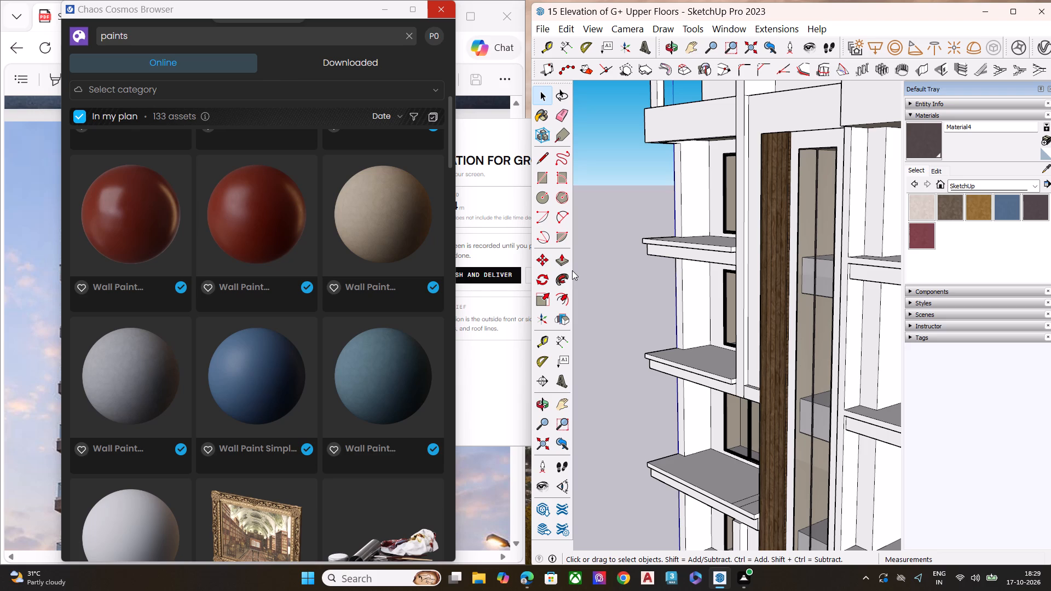
scroll(697, 334, "down", 7)
middle_click_drag(735, 344, 597, 413)
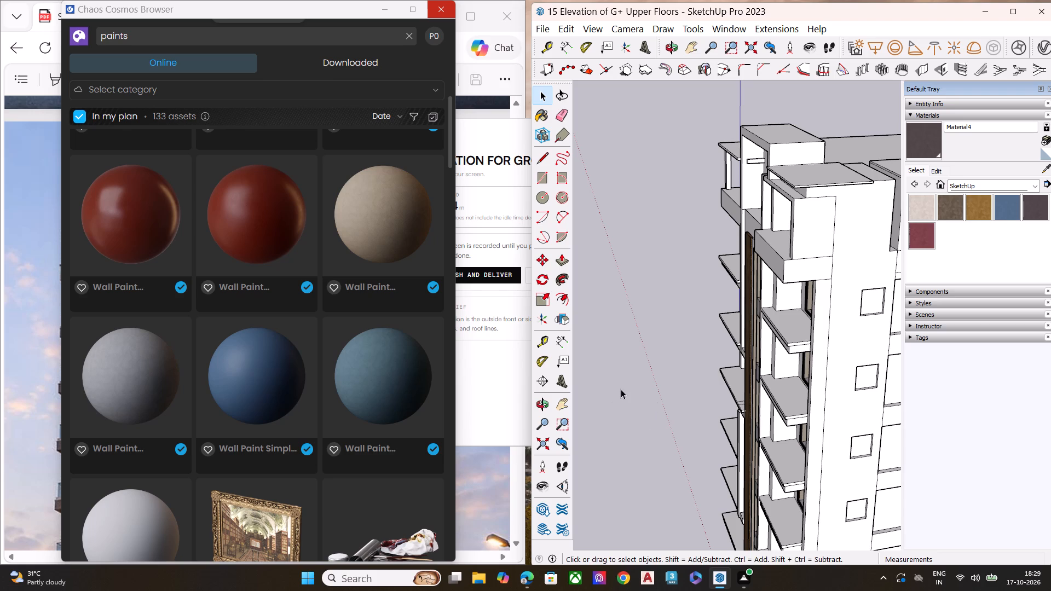
scroll(714, 246, "down", 3)
scroll(714, 246, "up", 1)
scroll(714, 246, "down", 3)
middle_click_drag(717, 363, 736, 259)
scroll(736, 259, "up", 1)
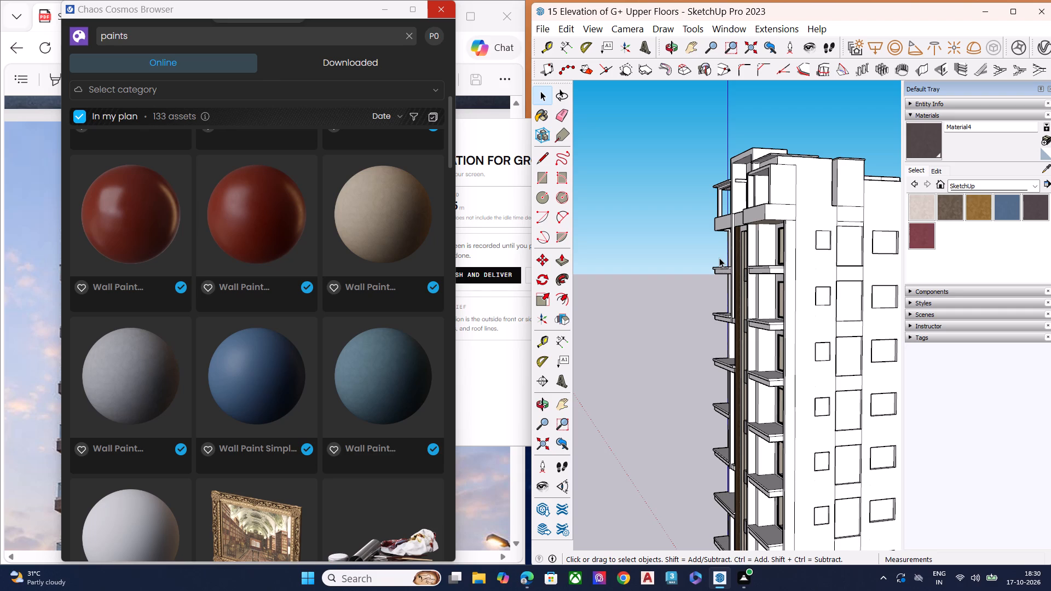
scroll(726, 307, "down", 6)
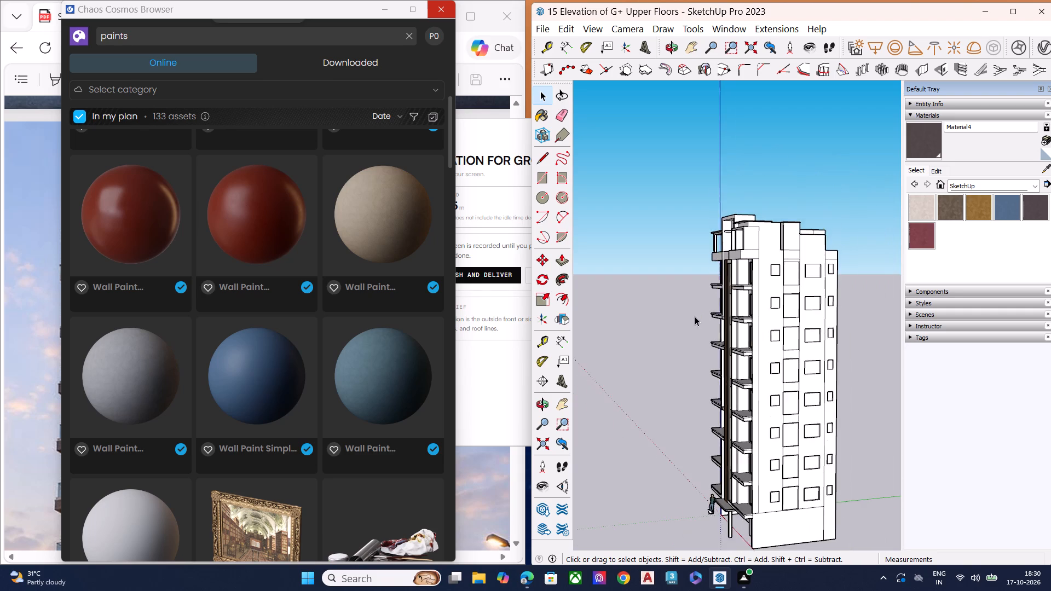
middle_click_drag(695, 316, 790, 386)
middle_click(778, 401)
scroll(777, 402, "up", 6)
middle_click(777, 402)
middle_click_drag(755, 350, 888, 217)
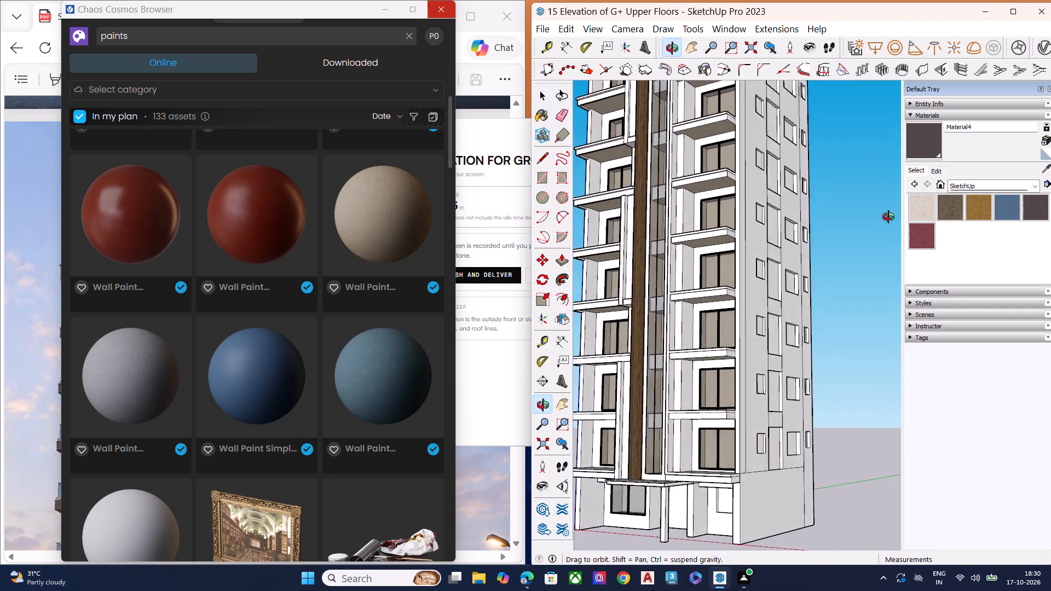
middle_click_drag(888, 217, 932, 208)
middle_click_drag(644, 309, 931, 320)
middle_click_drag(737, 299, 764, 384)
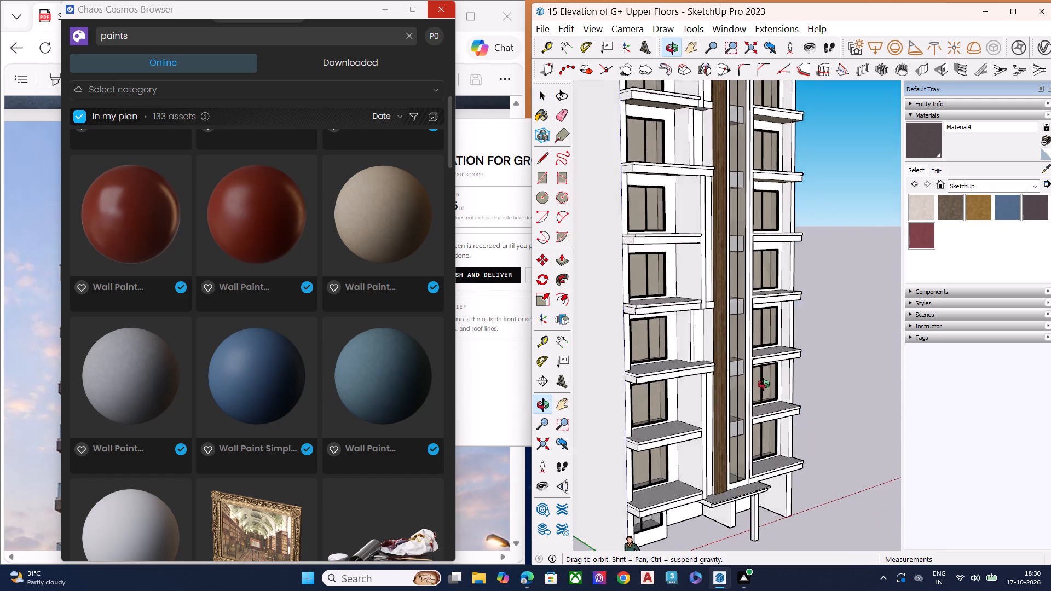
middle_click_drag(764, 384, 574, 395)
scroll(639, 332, "up", 2)
scroll(703, 312, "down", 6)
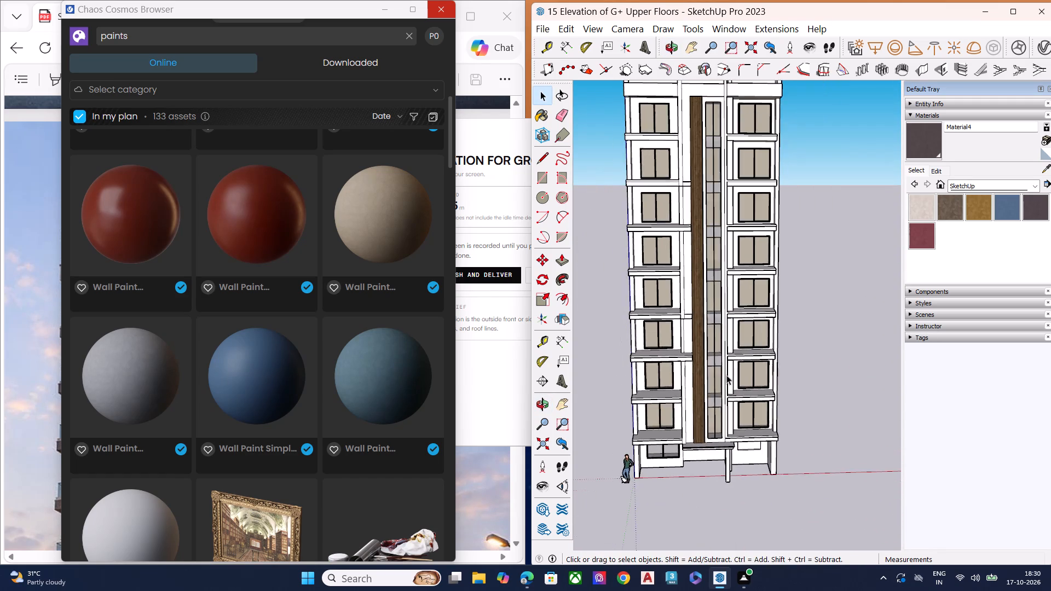
middle_click_drag(726, 375, 542, 356)
scroll(542, 356, "up", 1)
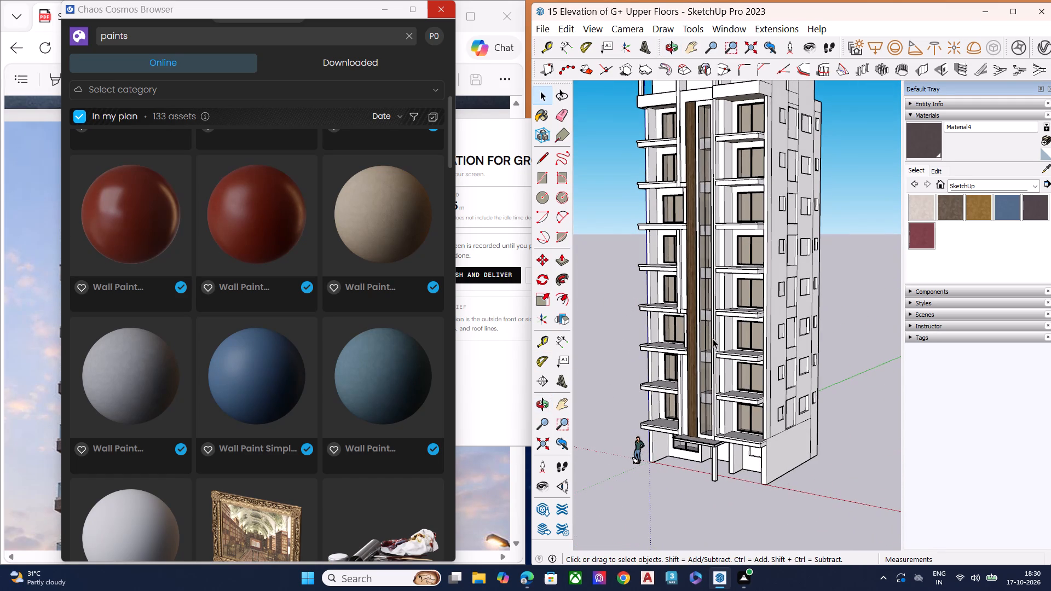
Browse the black and dusk blue wall paints among the Chaos Cosmos paint results.
scroll(233, 360, "up", 3)
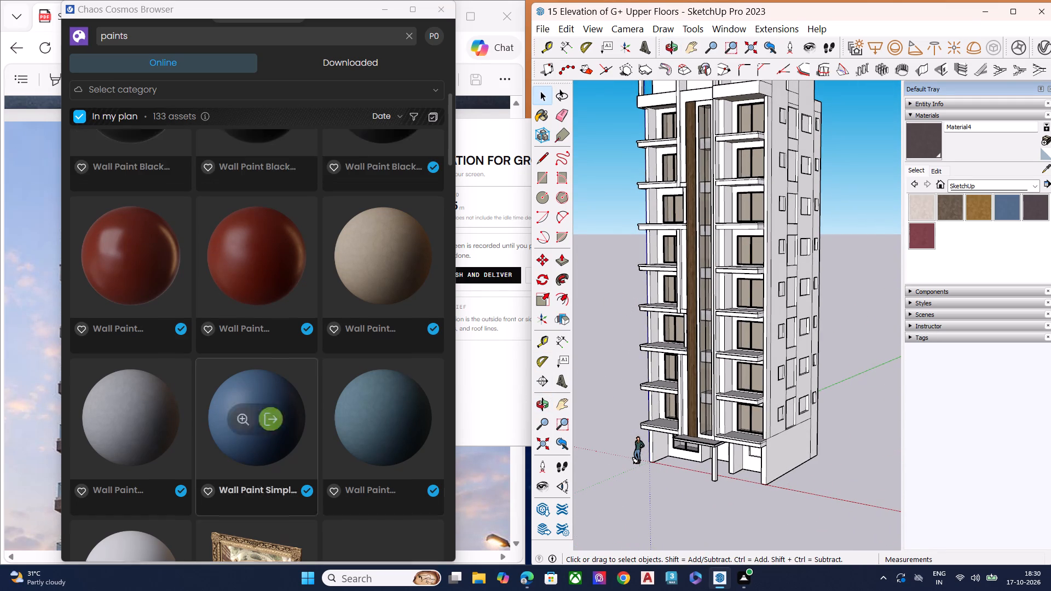
scroll(239, 358, "up", 1)
scroll(241, 358, "down", 1)
scroll(247, 356, "up", 1)
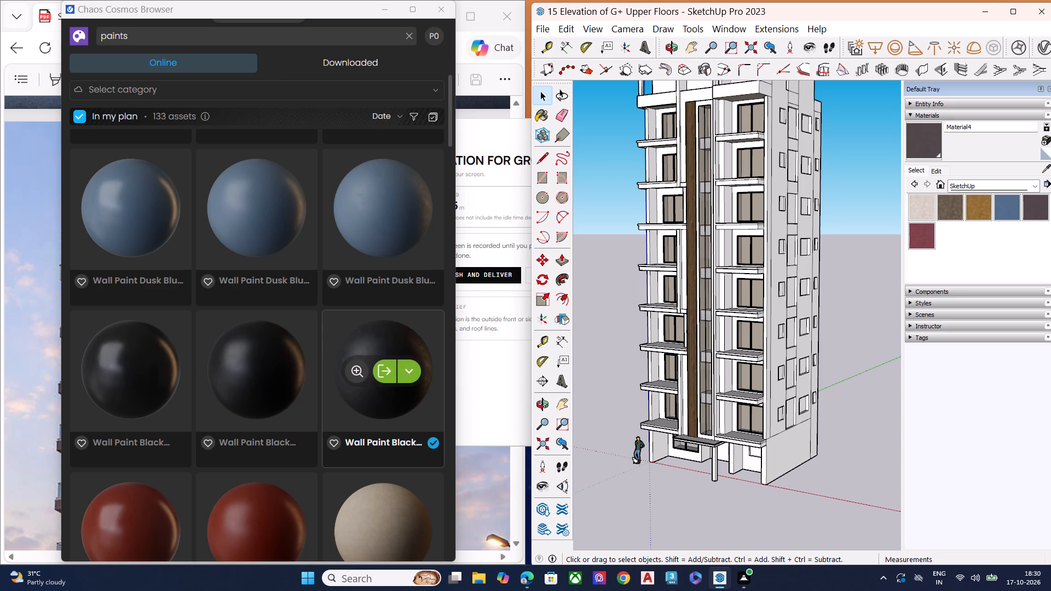
Inspect the tower's full front elevation, roof parapets and blank side wall for surfaces that need paint.
scroll(707, 334, "down", 6)
middle_click_drag(757, 347, 690, 358)
scroll(691, 355, "up", 2)
scroll(730, 292, "down", 3)
scroll(733, 289, "up", 1)
scroll(735, 284, "down", 1)
scroll(735, 283, "up", 5)
scroll(735, 282, "down", 3)
scroll(735, 282, "up", 1)
scroll(735, 282, "down", 1)
middle_click_drag(728, 261, 810, 167)
middle_click_drag(724, 193, 893, 181)
middle_click_drag(718, 199, 759, 188)
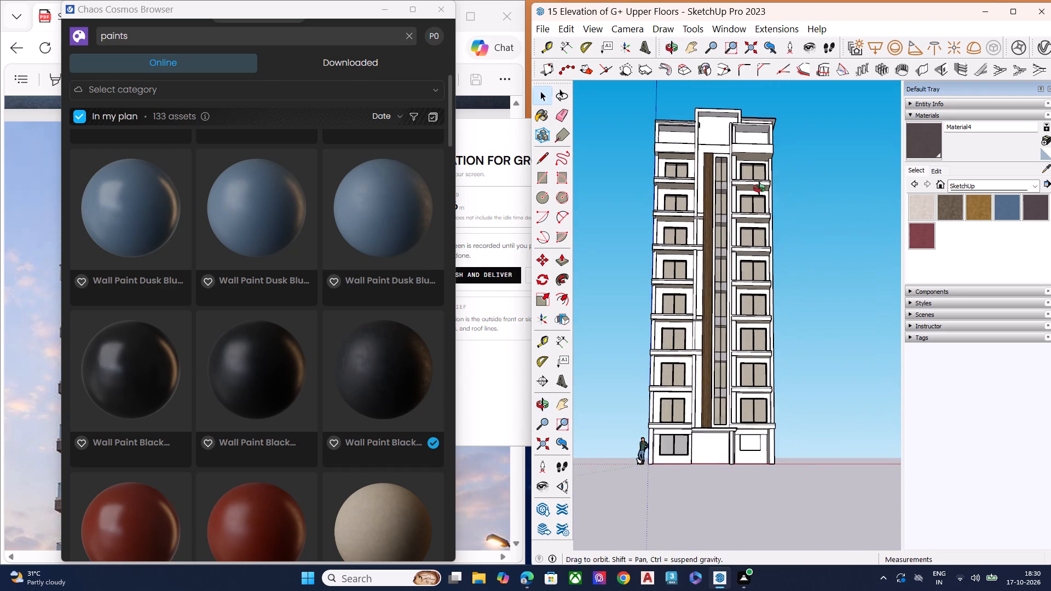
middle_click_drag(759, 188, 840, 176)
scroll(767, 179, "up", 8)
middle_click_drag(716, 171, 828, 425)
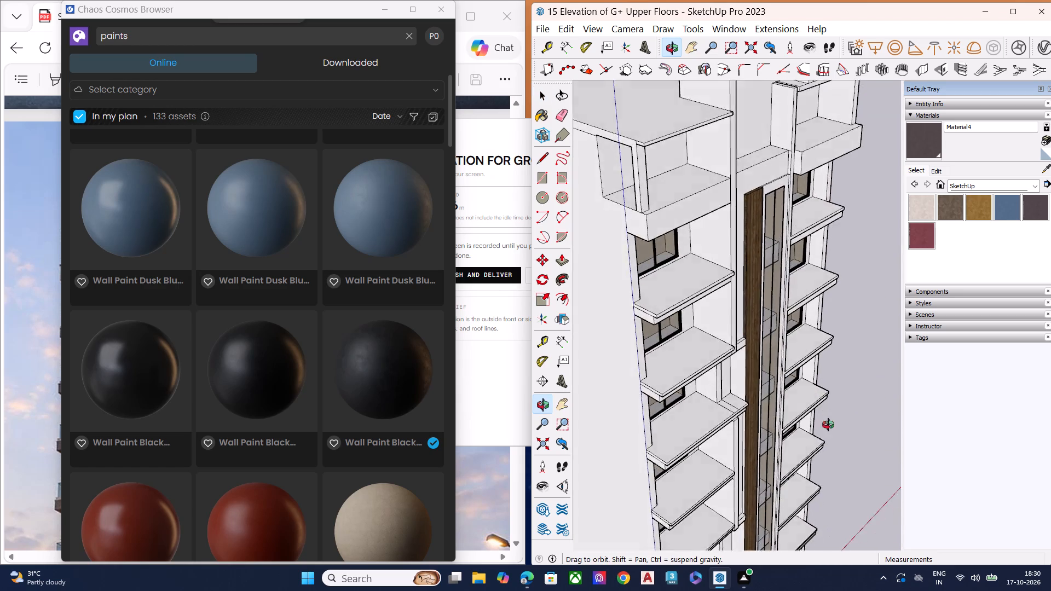
middle_click_drag(828, 425, 539, 421)
scroll(619, 360, "up", 3)
scroll(685, 306, "down", 6)
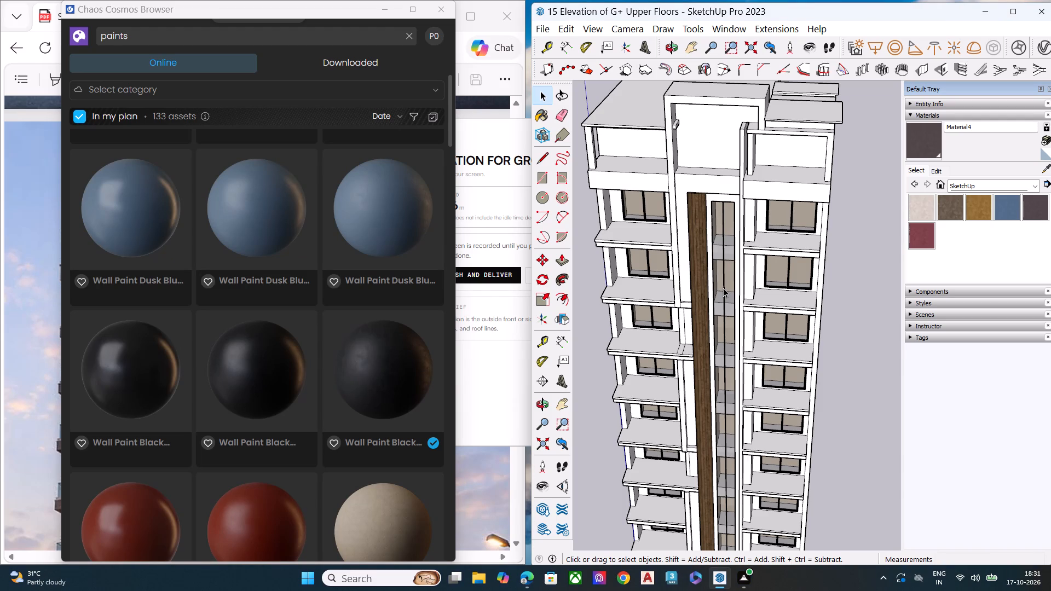
scroll(723, 291, "down", 4)
middle_click_drag(739, 338, 702, 193)
middle_click_drag(712, 315, 774, 183)
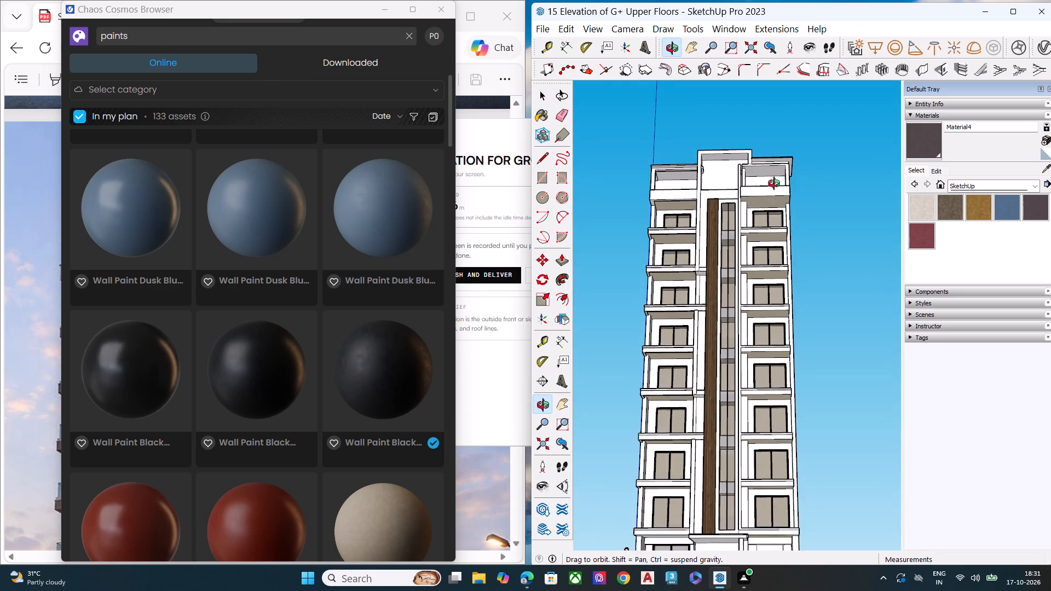
middle_click_drag(774, 183, 774, 190)
middle_click_drag(714, 286, 974, 259)
scroll(778, 281, "up", 4)
scroll(756, 254, "down", 2)
scroll(756, 253, "up", 6)
scroll(756, 245, "down", 9)
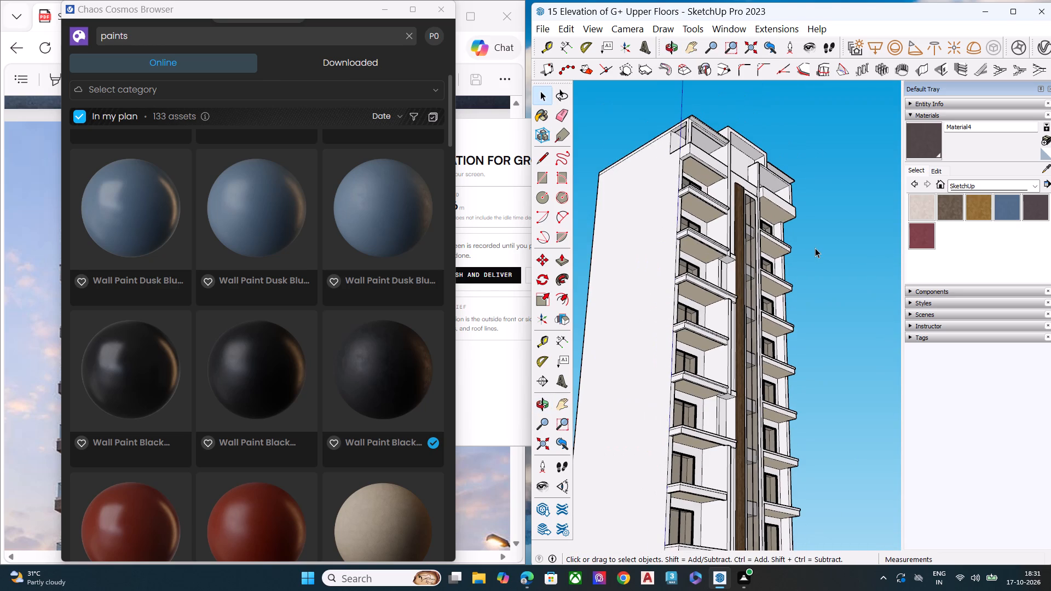
Examine the upper floors closely around the wood panel, central glazing, balcony slabs and roof-level frames.
left_click(815, 248)
middle_click_drag(817, 266, 734, 375)
scroll(796, 257, "up", 6)
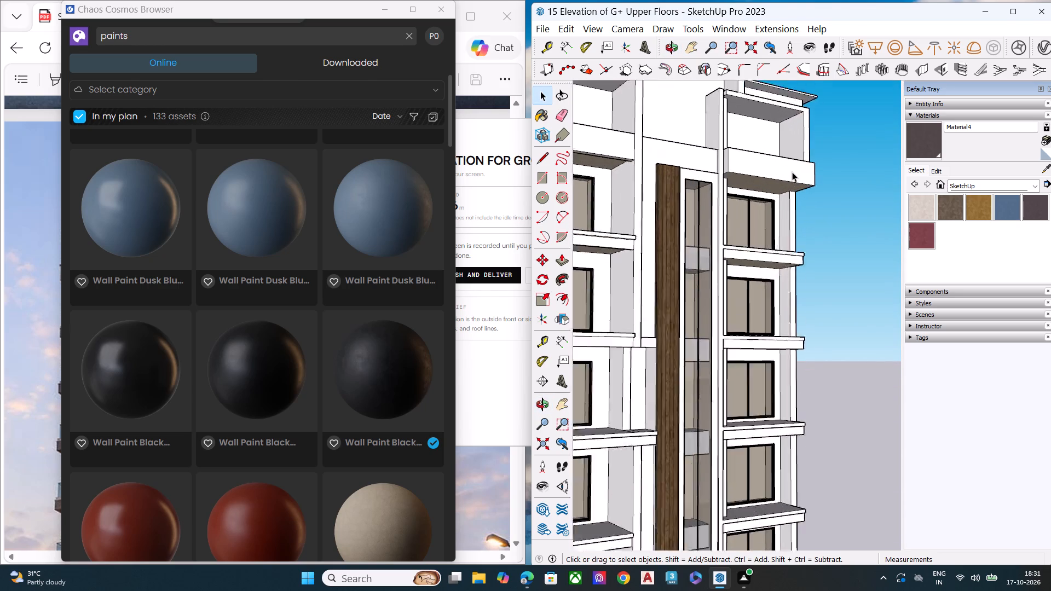
scroll(792, 172, "up", 3)
scroll(732, 306, "up", 7)
middle_click_drag(730, 303, 692, 245)
scroll(777, 215, "down", 4)
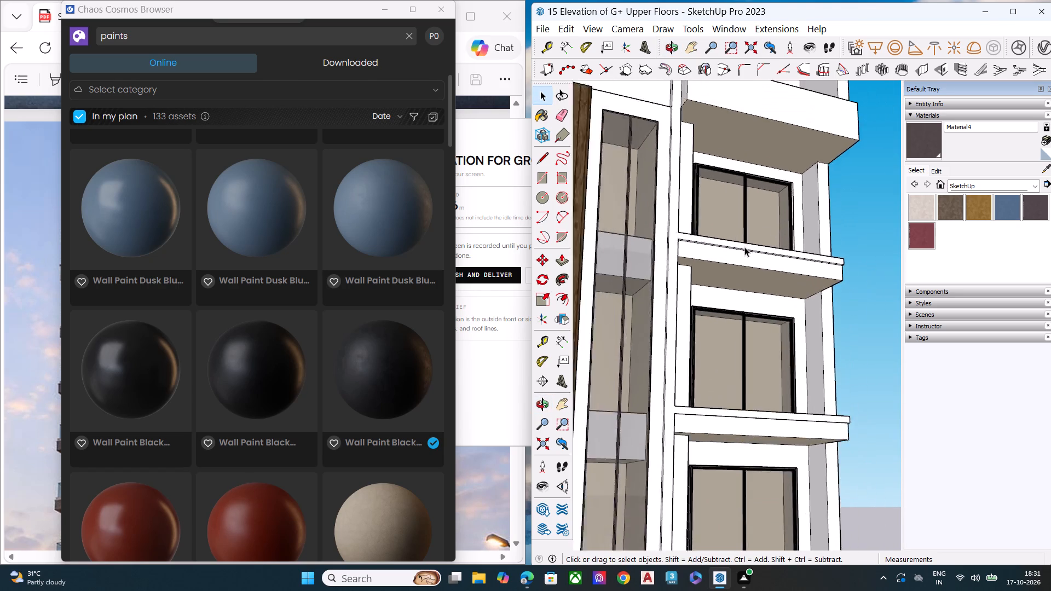
scroll(744, 247, "down", 11)
middle_click_drag(729, 192, 729, 165)
scroll(729, 172, "up", 9)
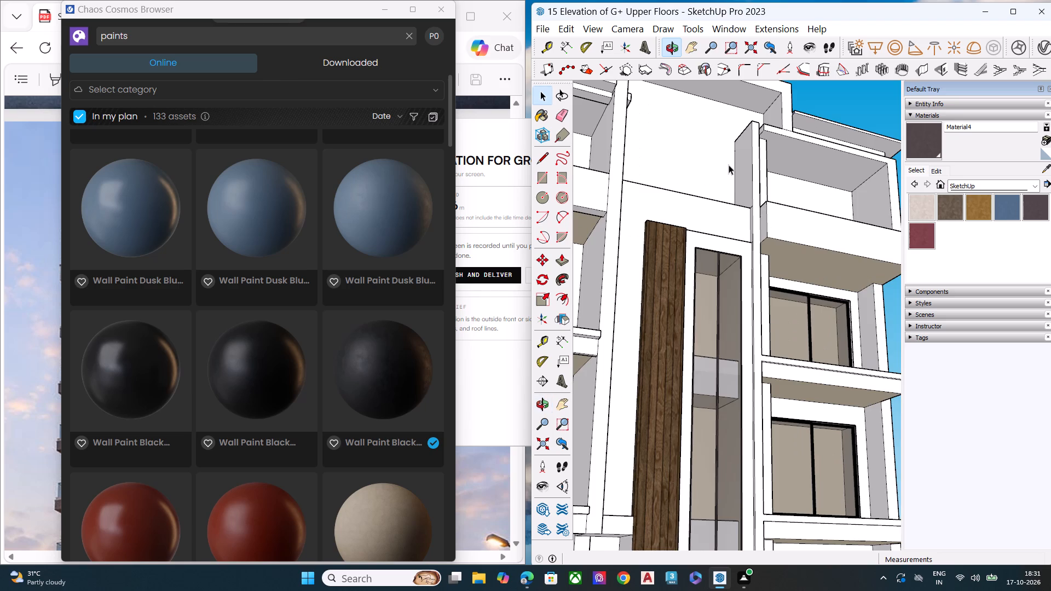
scroll(746, 178, "up", 7)
scroll(744, 180, "down", 8)
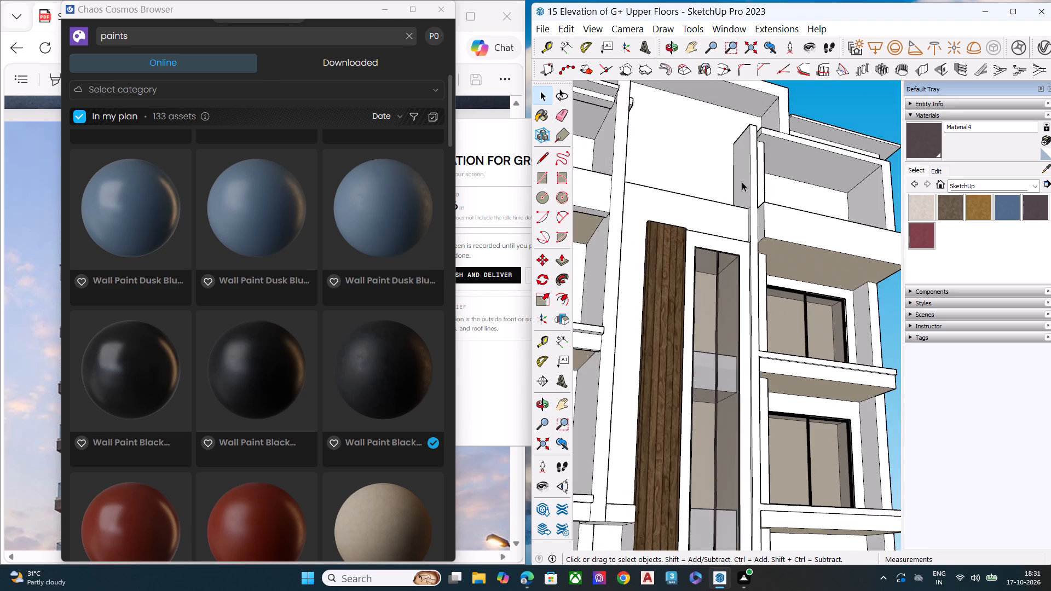
scroll(742, 182, "down", 6)
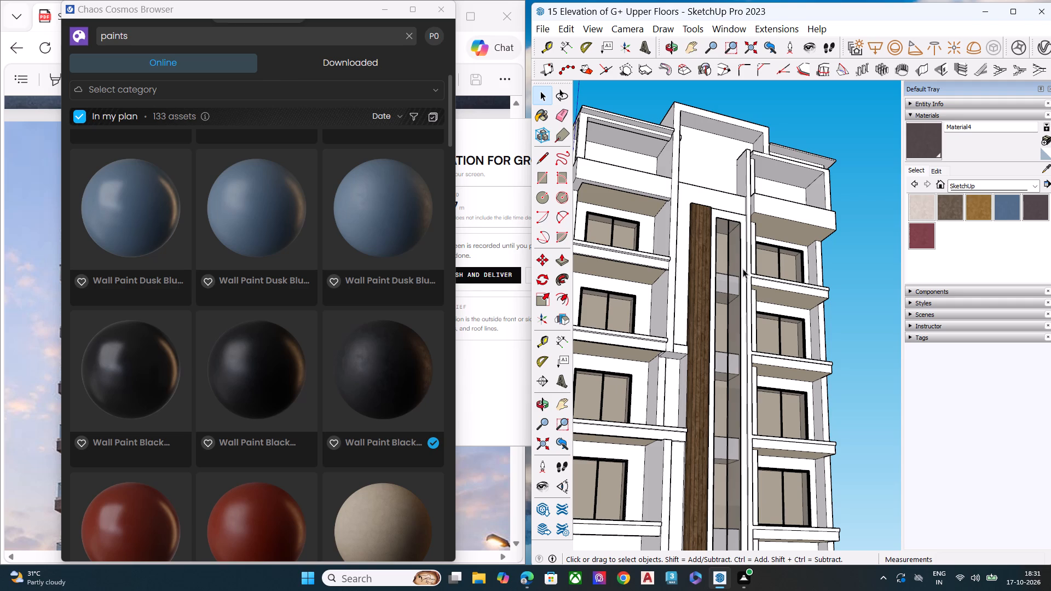
scroll(778, 207, "down", 6)
middle_click_drag(780, 234, 644, 332)
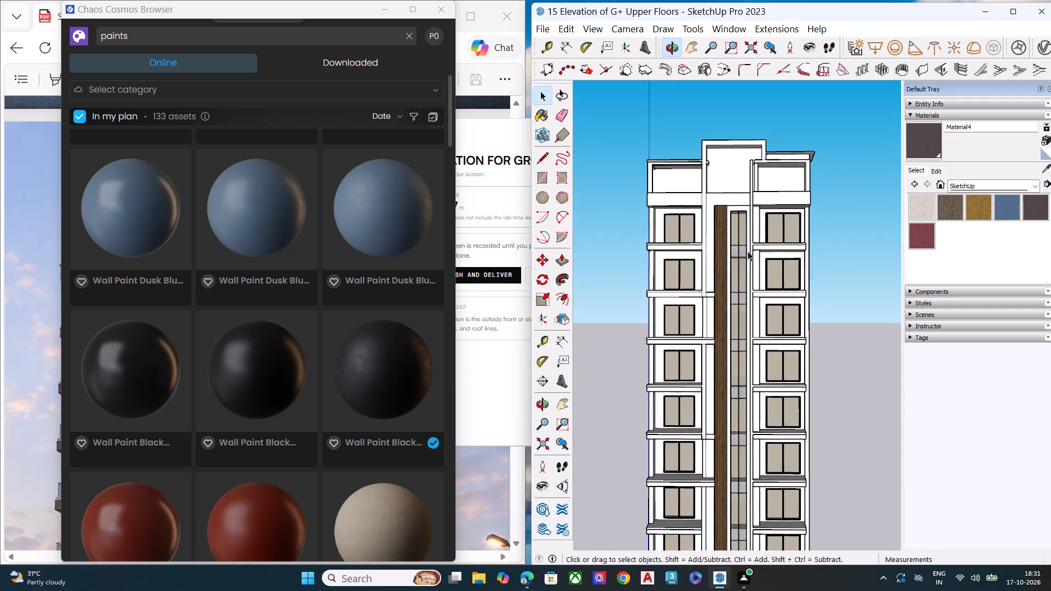
middle_click_drag(748, 251, 654, 265)
scroll(686, 188, "up", 9)
scroll(686, 186, "down", 6)
scroll(726, 195, "up", 1)
scroll(727, 195, "down", 2)
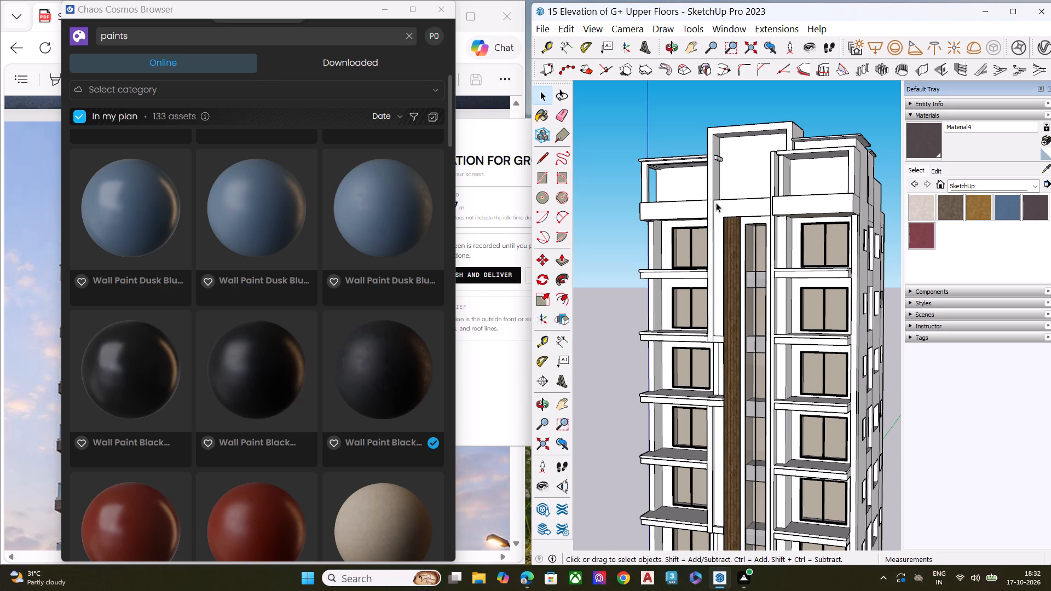
scroll(736, 163, "down", 2)
scroll(736, 163, "up", 1)
scroll(736, 163, "down", 4)
middle_click_drag(753, 243, 685, 373)
scroll(741, 235, "up", 8)
scroll(770, 162, "down", 7)
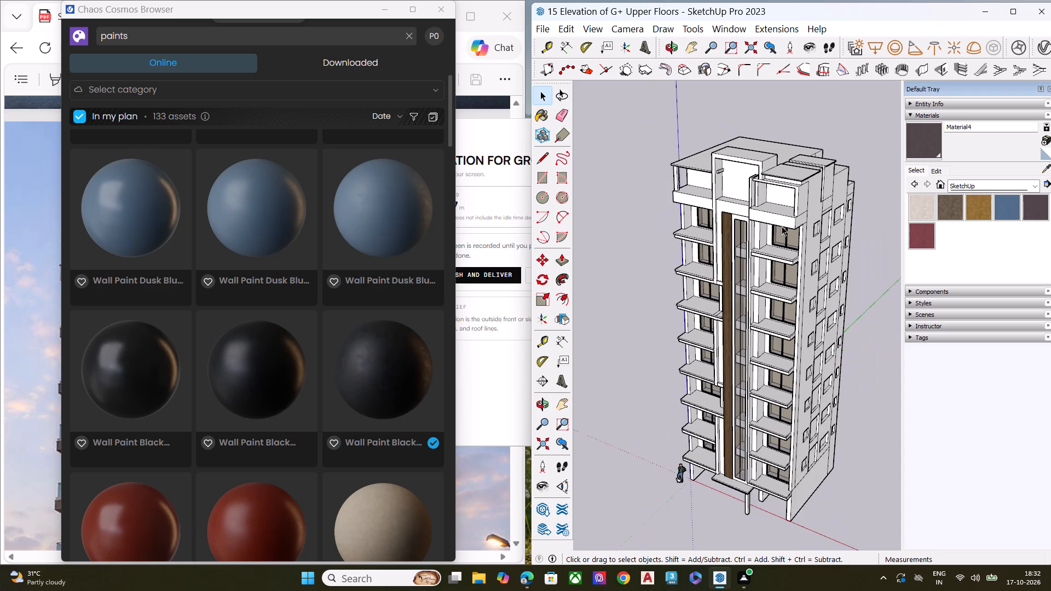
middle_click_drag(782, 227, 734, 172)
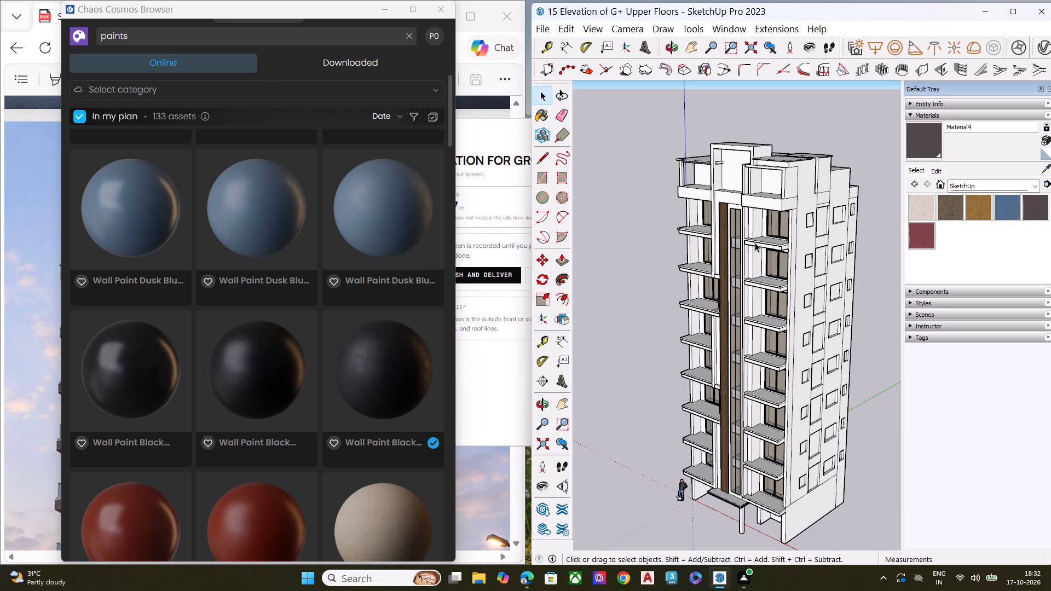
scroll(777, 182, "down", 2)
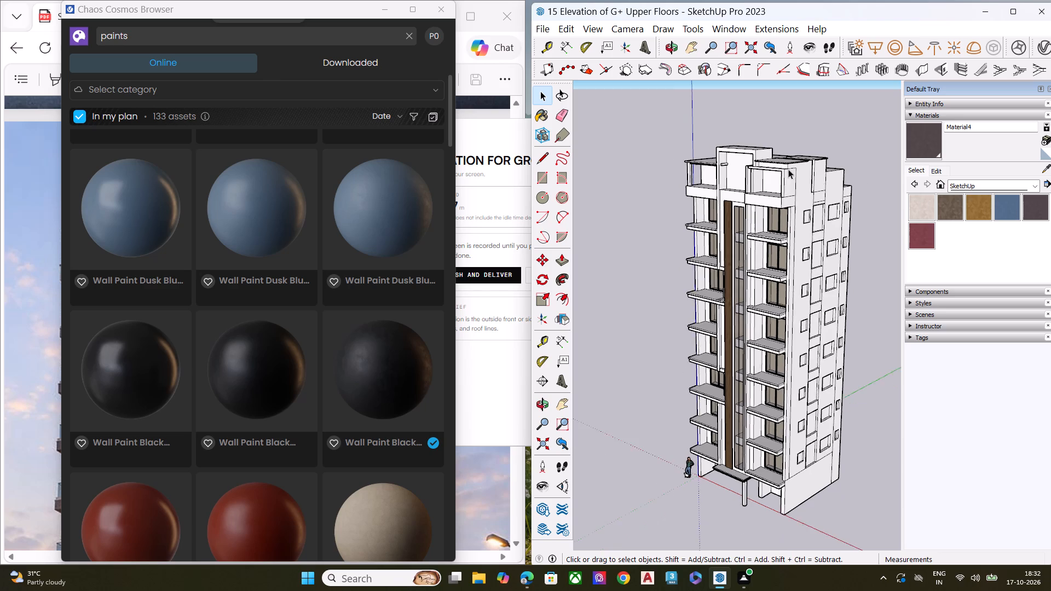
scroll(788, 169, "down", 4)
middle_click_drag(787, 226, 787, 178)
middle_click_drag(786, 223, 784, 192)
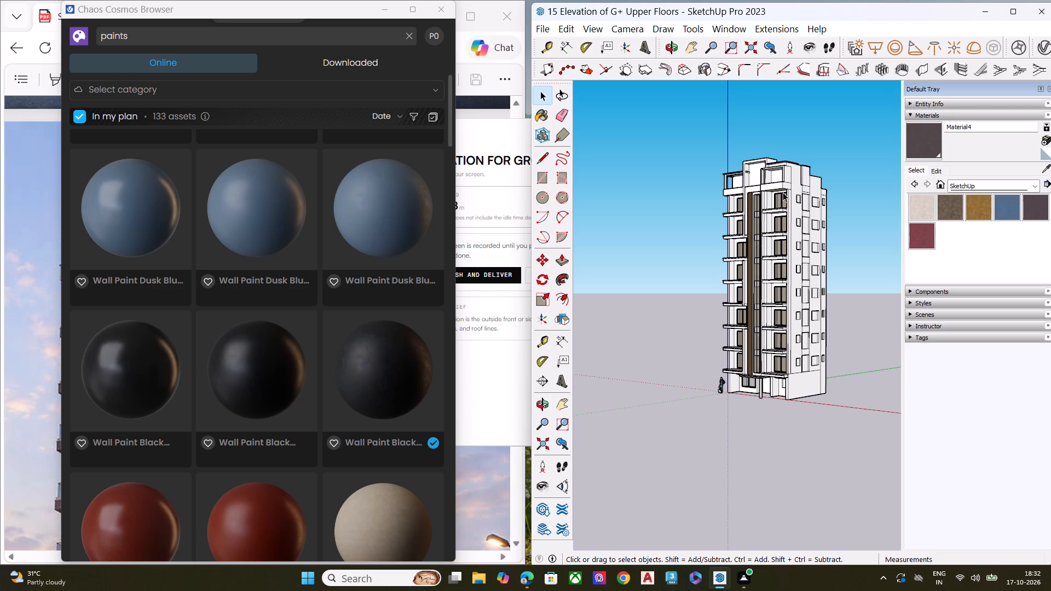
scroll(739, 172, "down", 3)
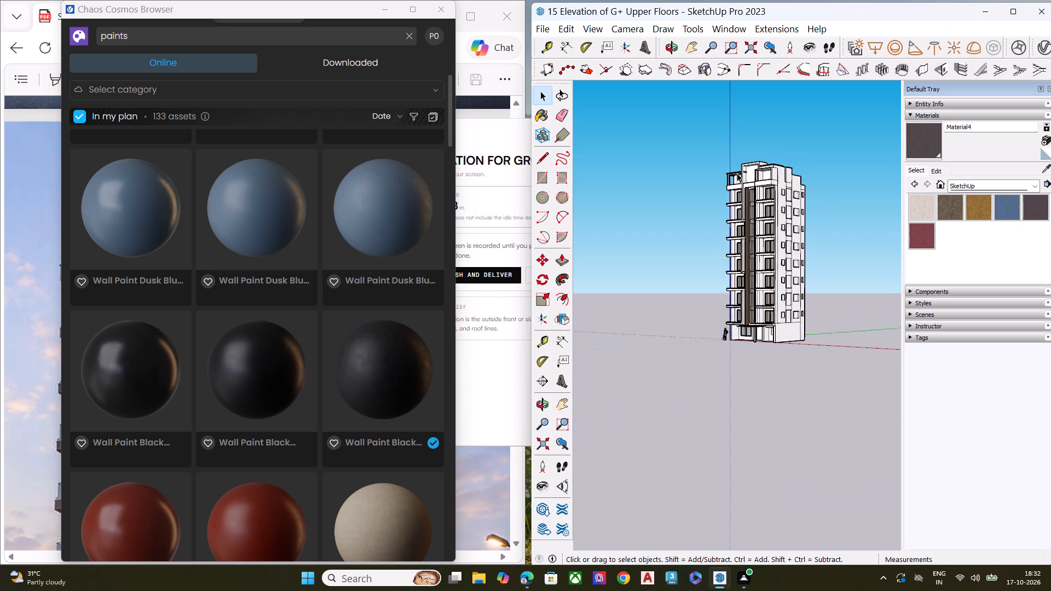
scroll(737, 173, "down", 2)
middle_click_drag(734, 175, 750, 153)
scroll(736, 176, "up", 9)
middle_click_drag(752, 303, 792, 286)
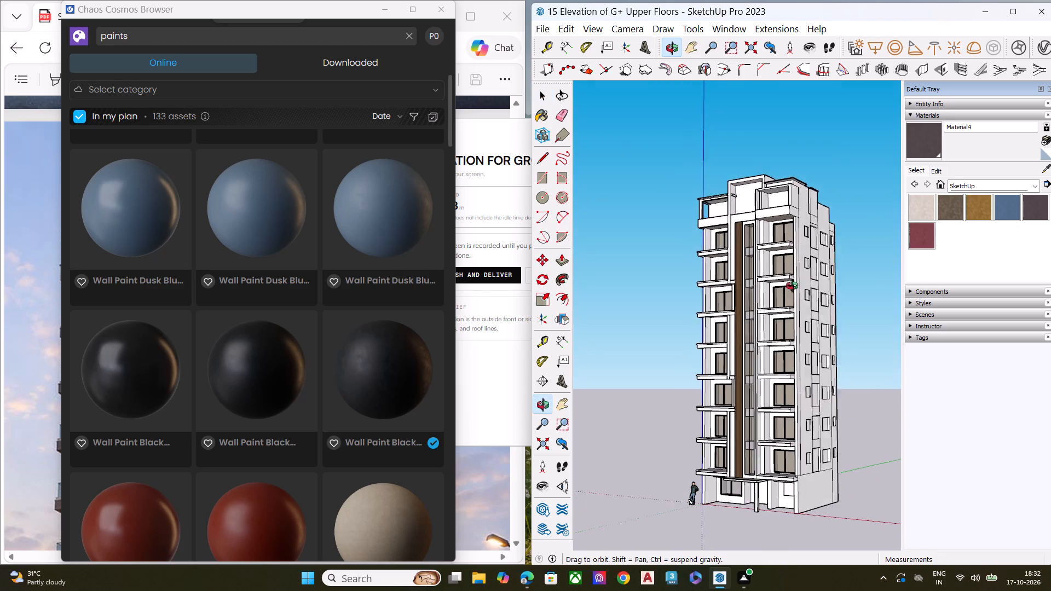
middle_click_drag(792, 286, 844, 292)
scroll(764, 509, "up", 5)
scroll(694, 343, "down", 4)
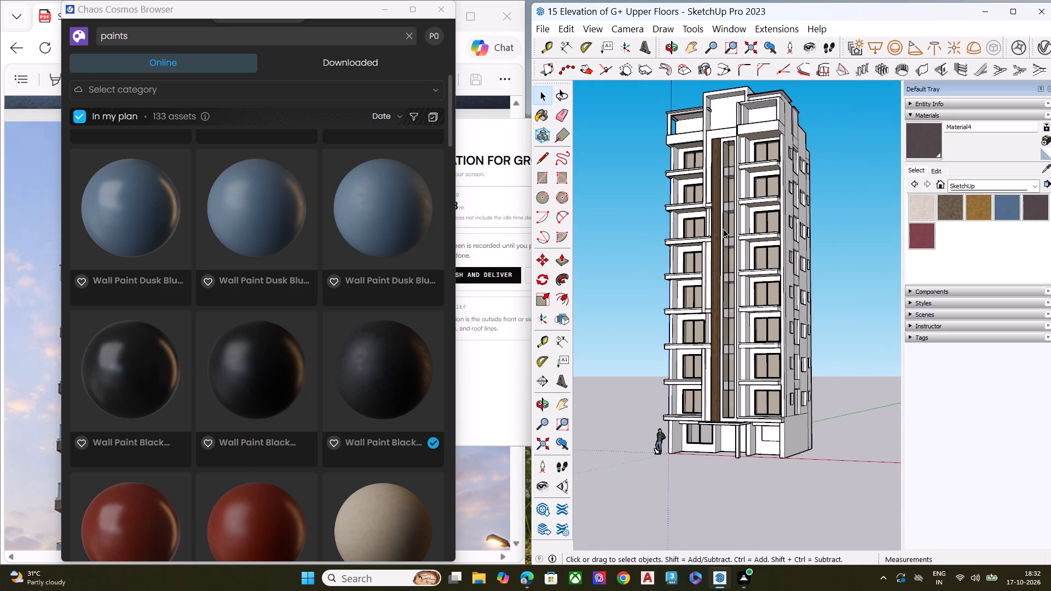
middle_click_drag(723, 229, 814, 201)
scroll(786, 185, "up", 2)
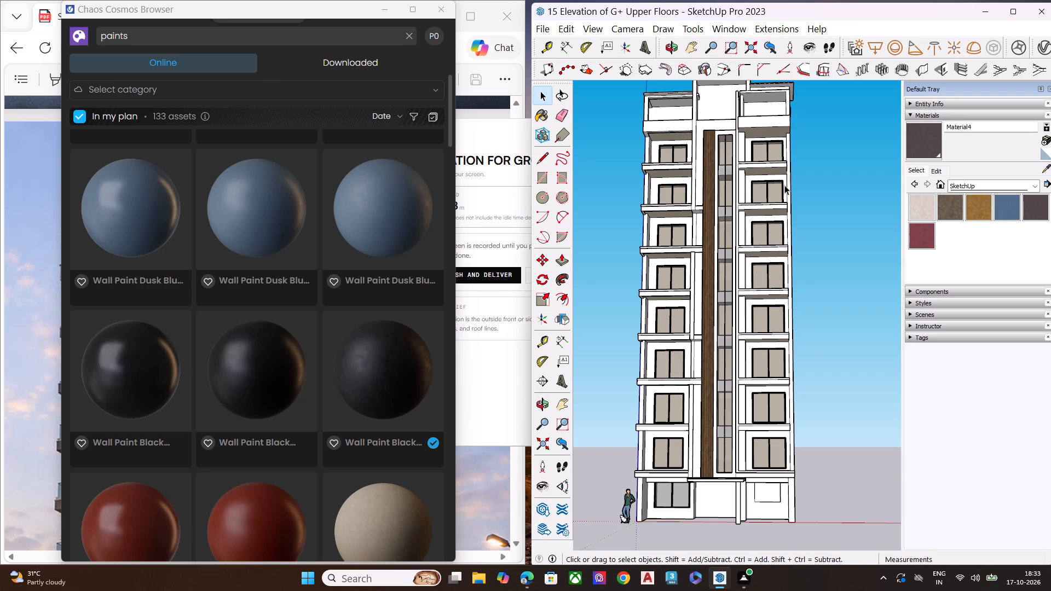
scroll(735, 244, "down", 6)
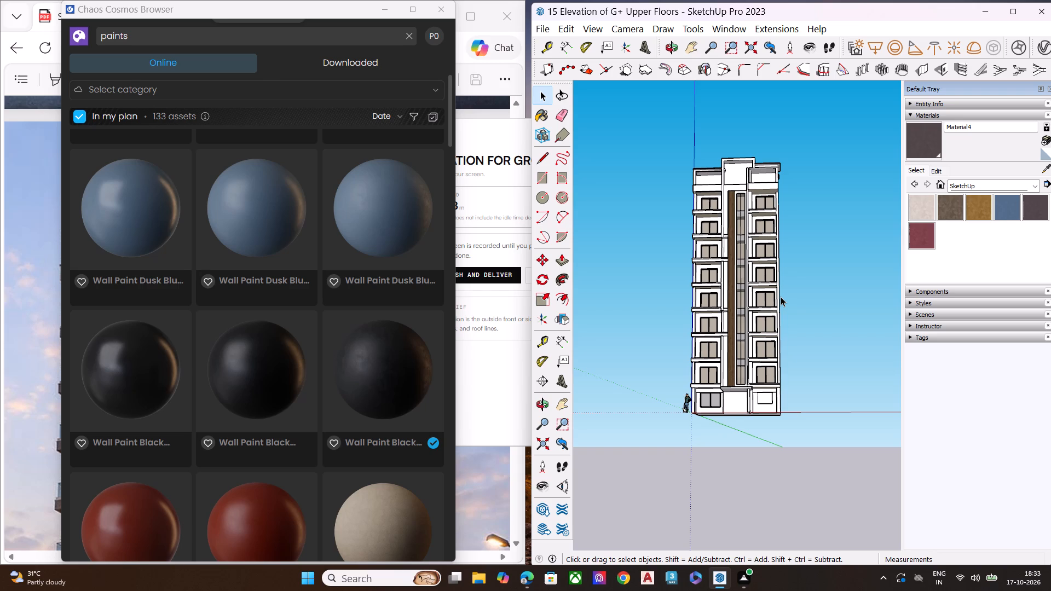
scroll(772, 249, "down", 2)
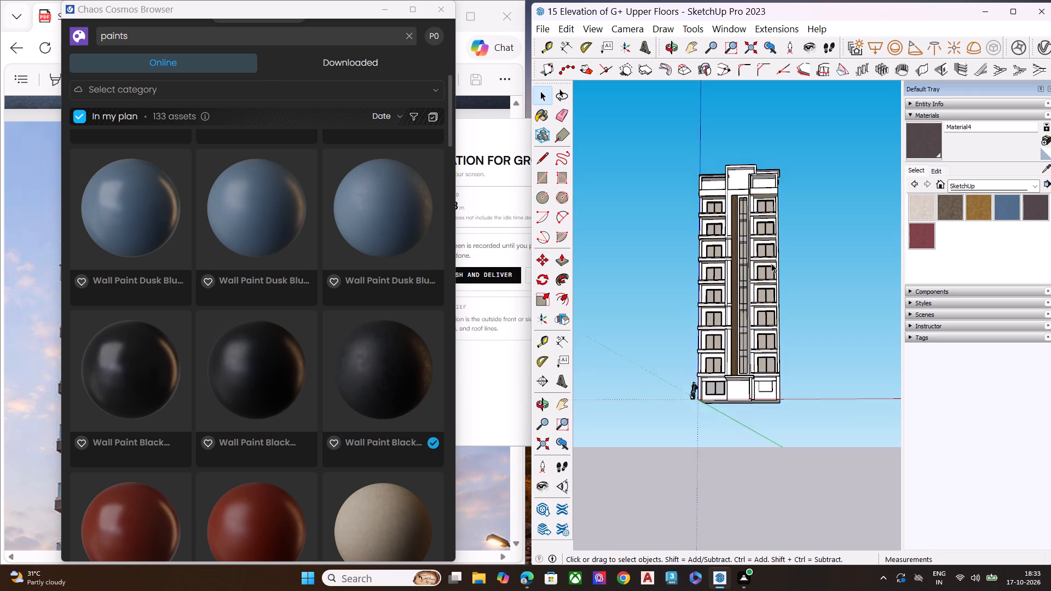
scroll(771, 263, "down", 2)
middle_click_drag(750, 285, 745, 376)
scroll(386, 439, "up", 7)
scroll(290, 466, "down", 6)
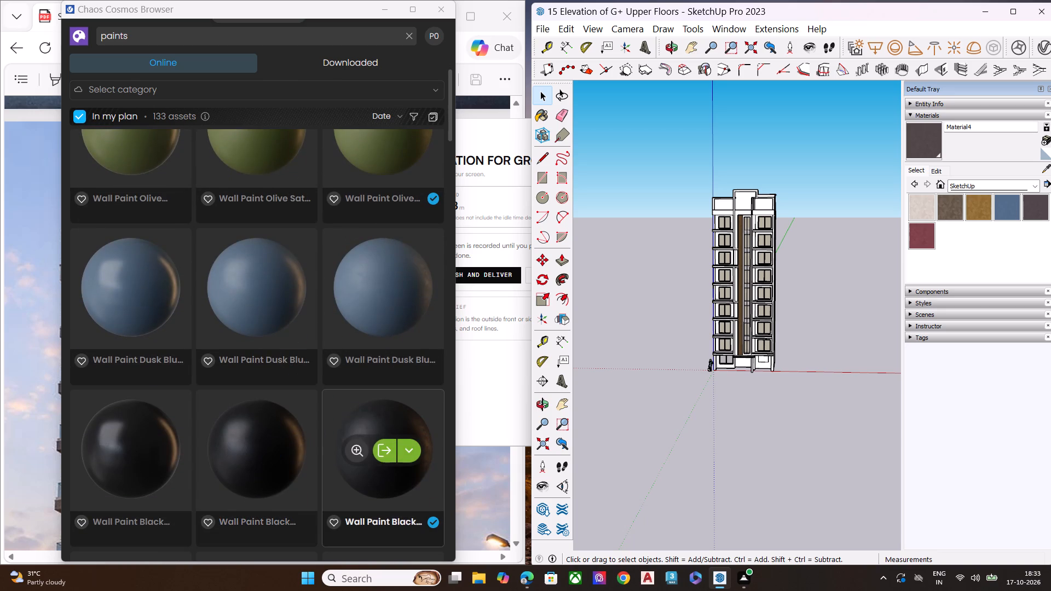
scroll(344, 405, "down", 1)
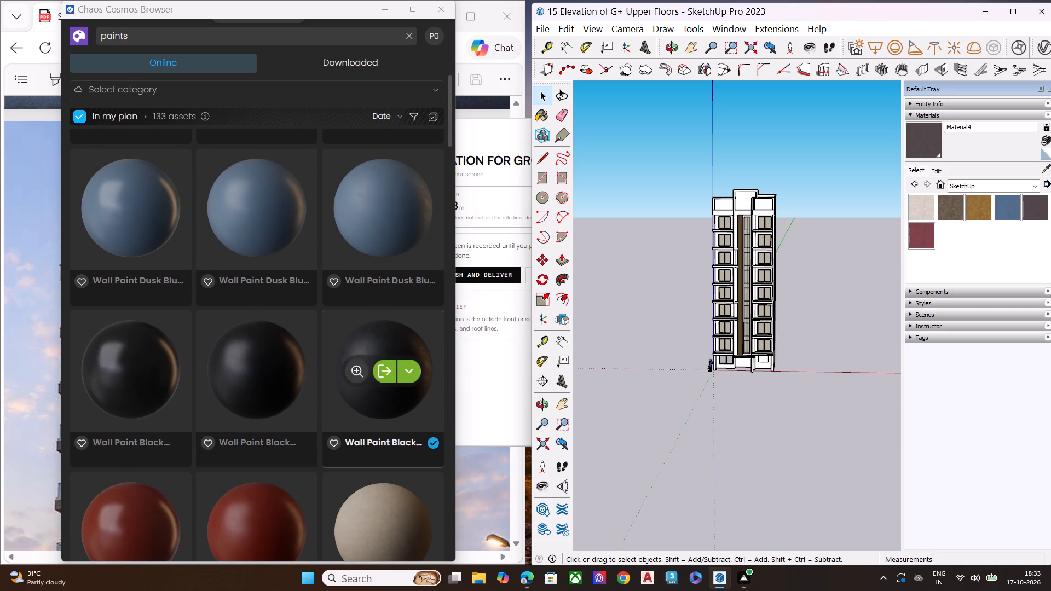
Import Wall Paint Bumpy 01 Blue 100cm from Chaos Cosmos and make it the current SketchUp material.
scroll(343, 408, "down", 5)
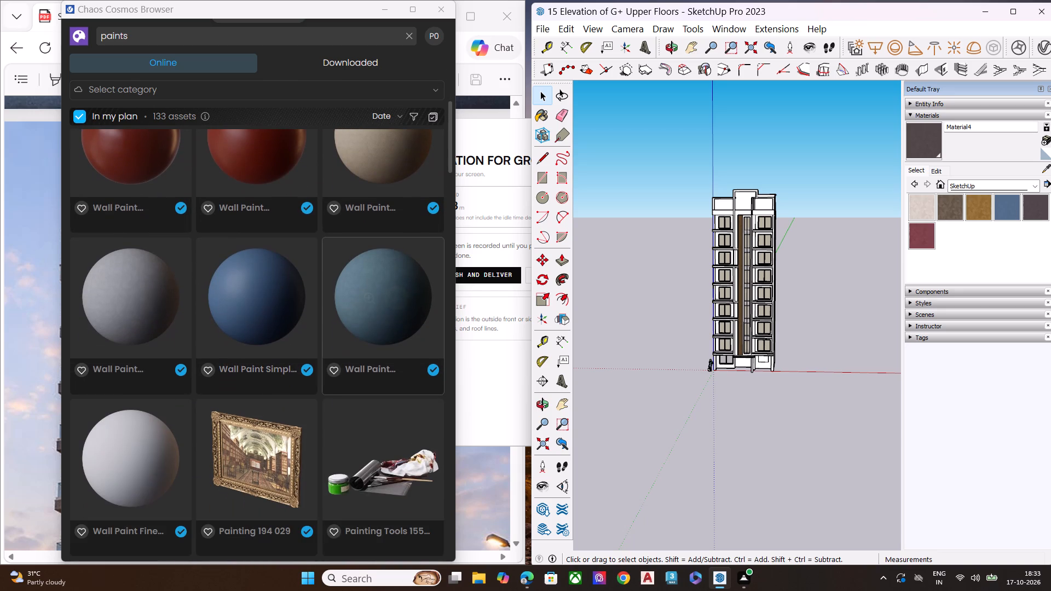
left_click(400, 301)
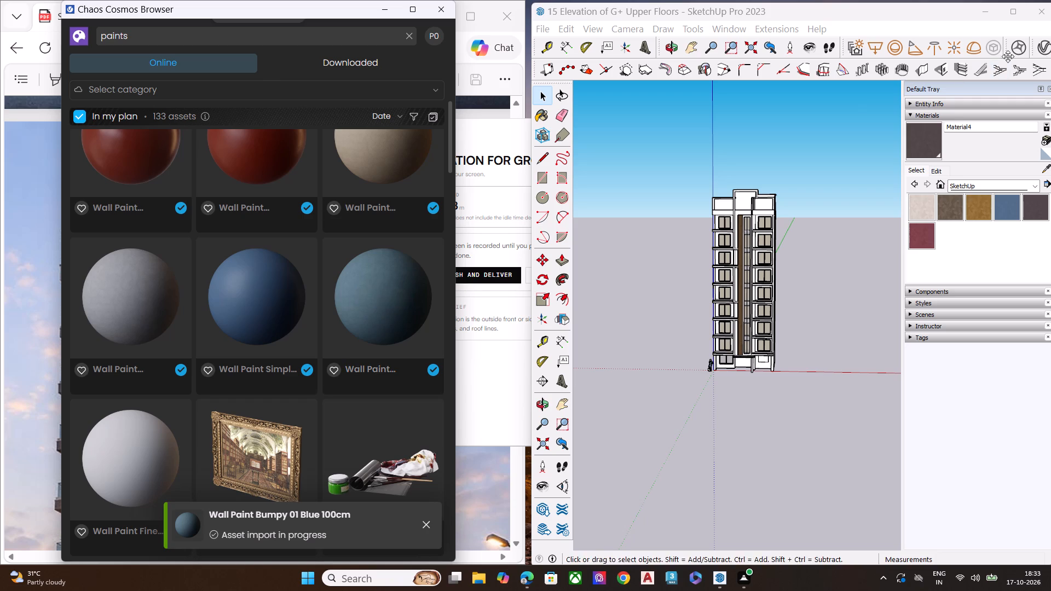
left_click(1047, 49)
left_click(224, 368)
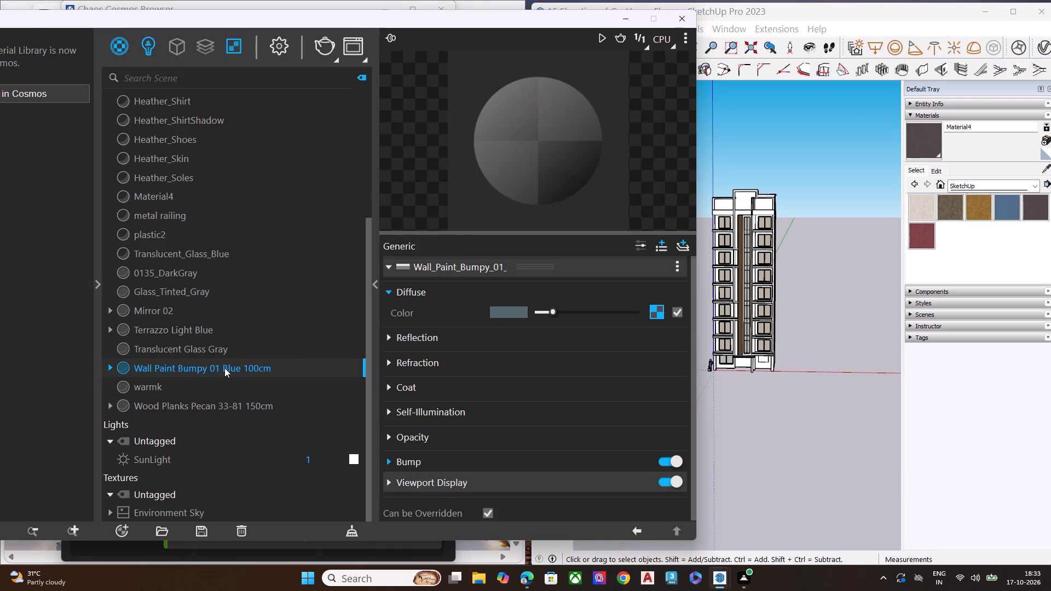
left_click(676, 21)
left_click(919, 134)
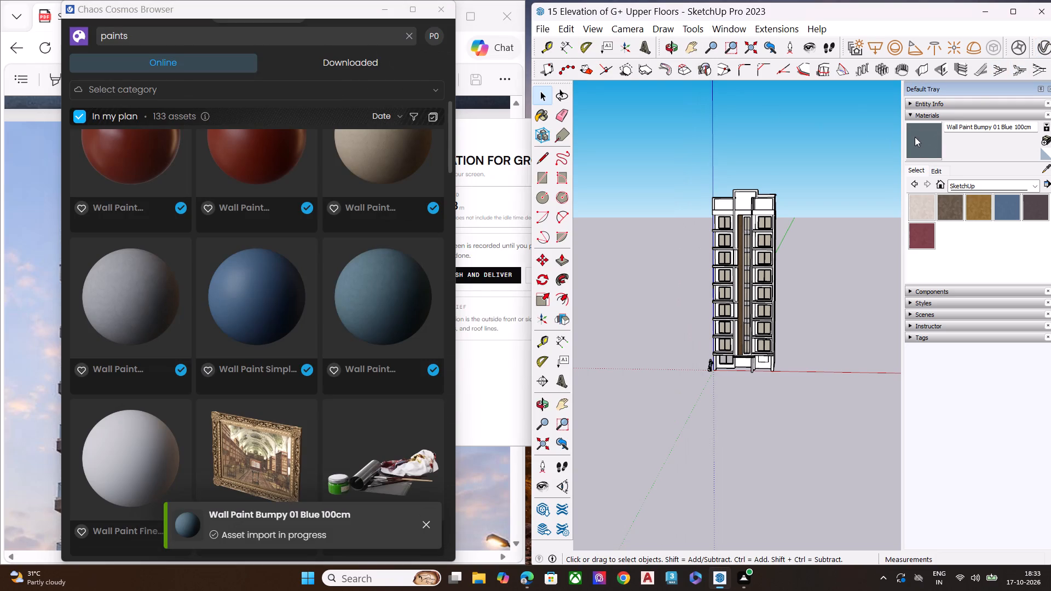
Paint the window walls of the top three floors in the bay left of the wood panel with Wall Paint Bumpy 01 Blue 100cm.
scroll(741, 232, "up", 9)
left_click(922, 138)
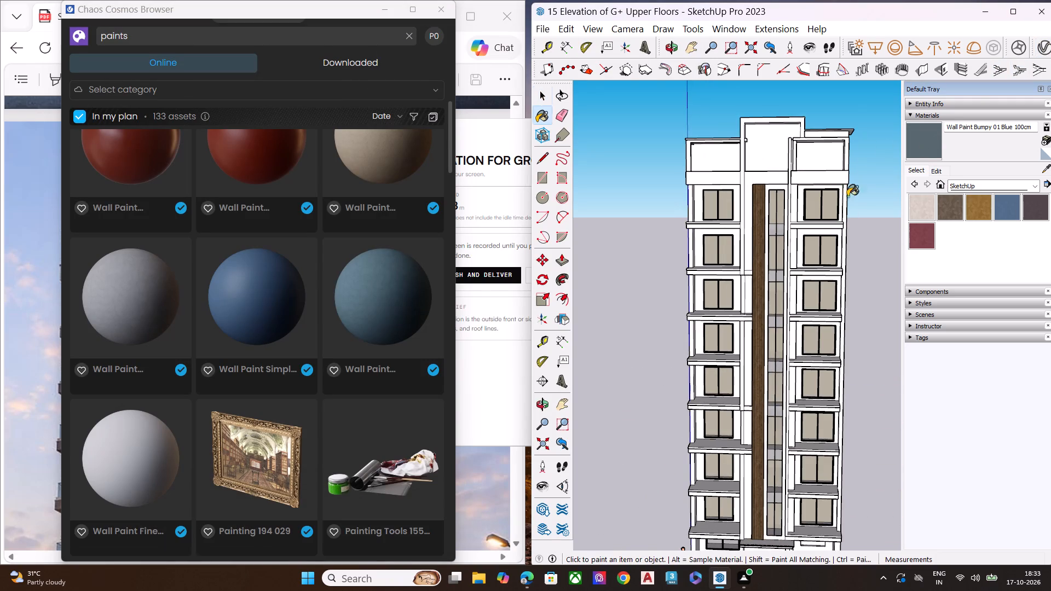
middle_click_drag(712, 171, 790, 98)
scroll(790, 136, "up", 7)
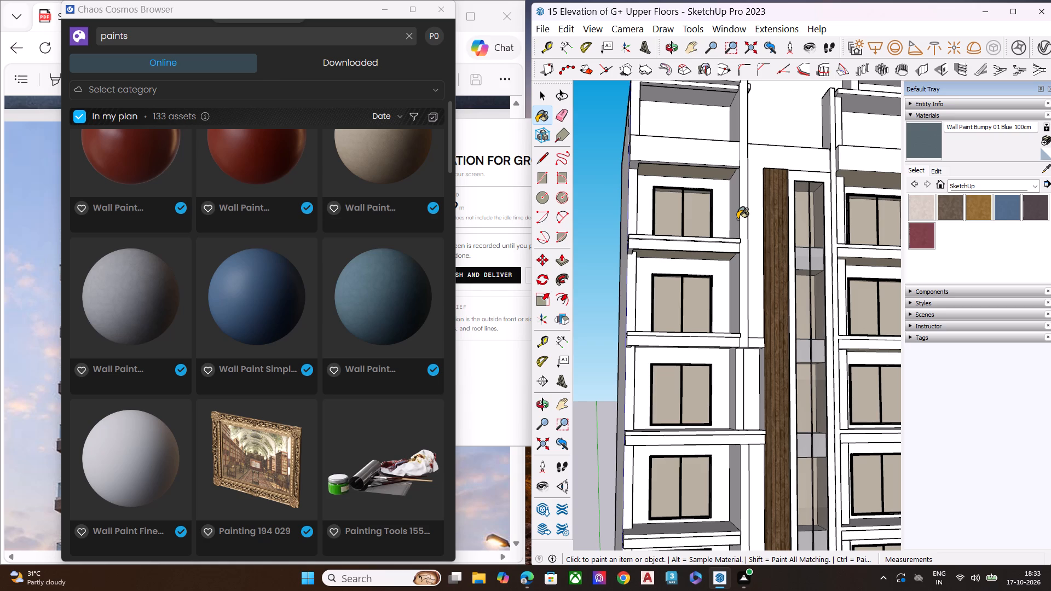
scroll(635, 210, "up", 6)
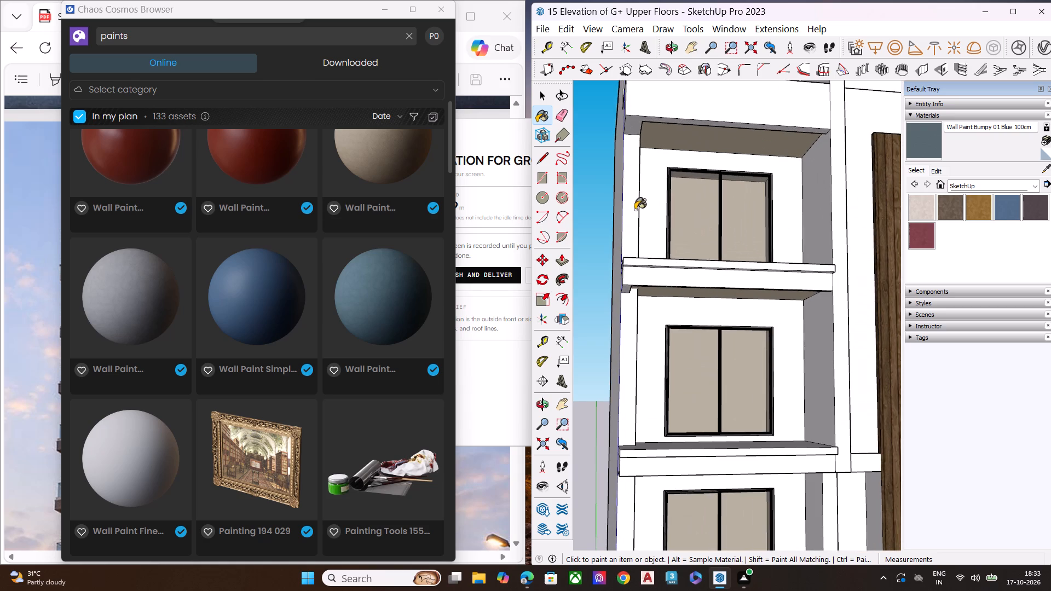
middle_click_drag(648, 188, 518, 292)
middle_click_drag(645, 215, 726, 136)
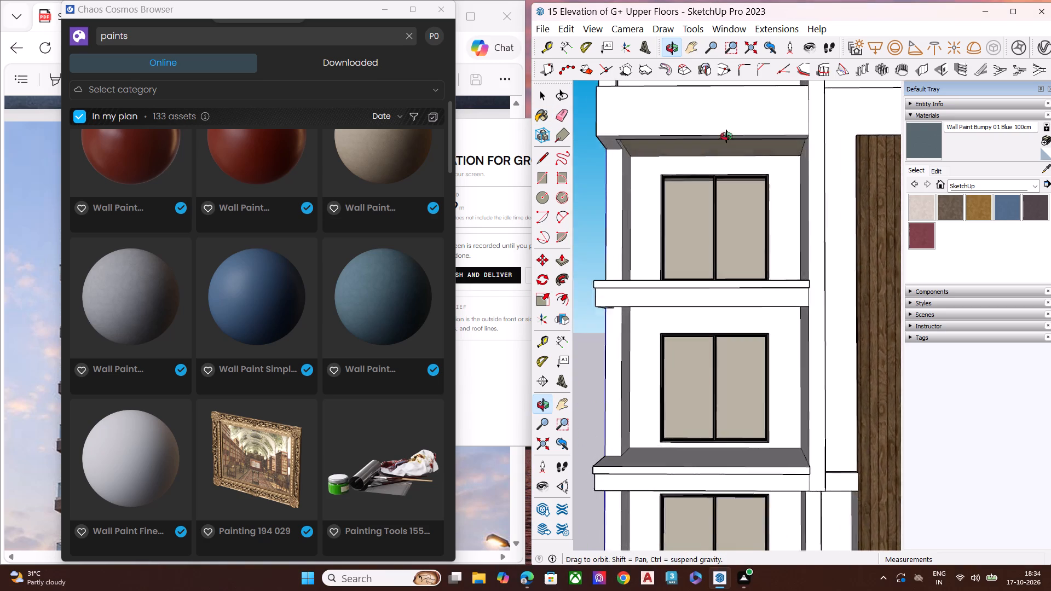
middle_click_drag(726, 136, 798, 134)
scroll(777, 201, "up", 6)
left_click(777, 201)
scroll(786, 195, "down", 6)
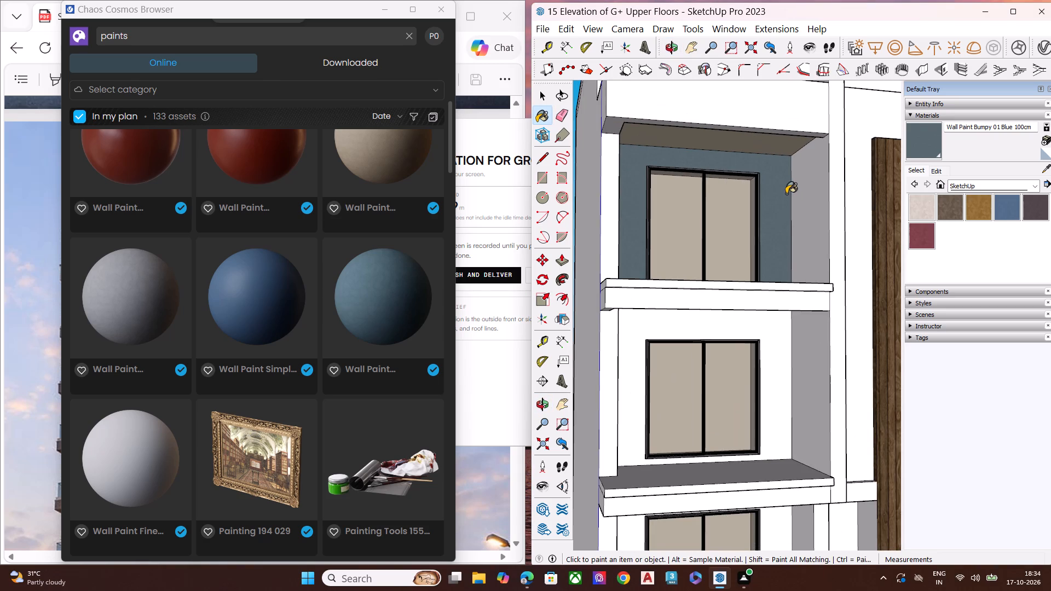
scroll(692, 203, "down", 1)
scroll(691, 203, "up", 1)
scroll(691, 203, "down", 2)
scroll(747, 338, "up", 4)
left_click(758, 315)
scroll(770, 265, "down", 7)
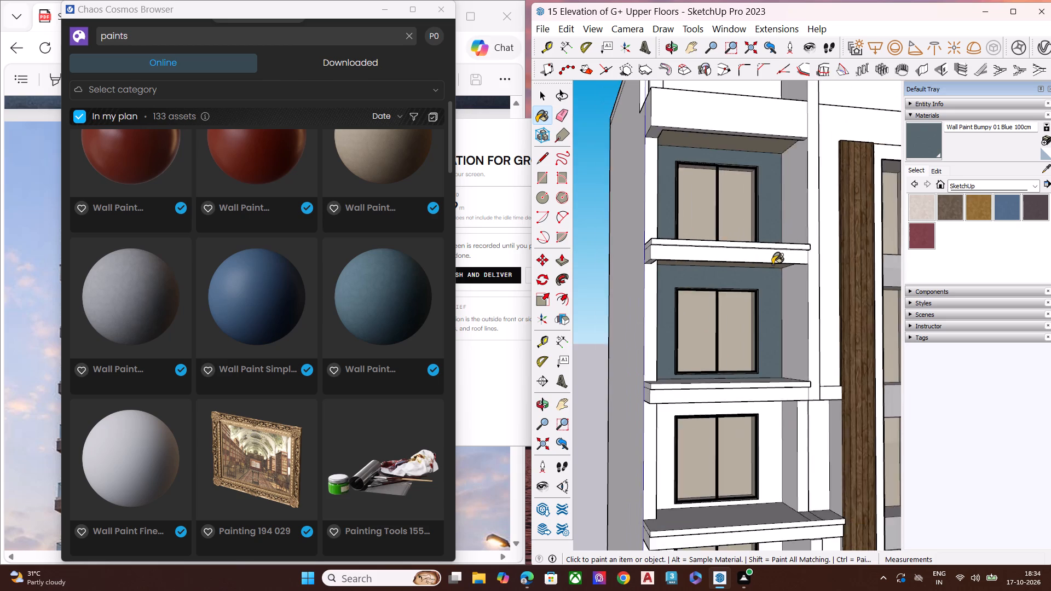
scroll(772, 264, "down", 7)
scroll(764, 347, "up", 5)
left_click(775, 350)
Paint the inner side walls of the same three balcony recesses with Wall Paint Bumpy 01 Blue 100cm.
left_click(792, 351)
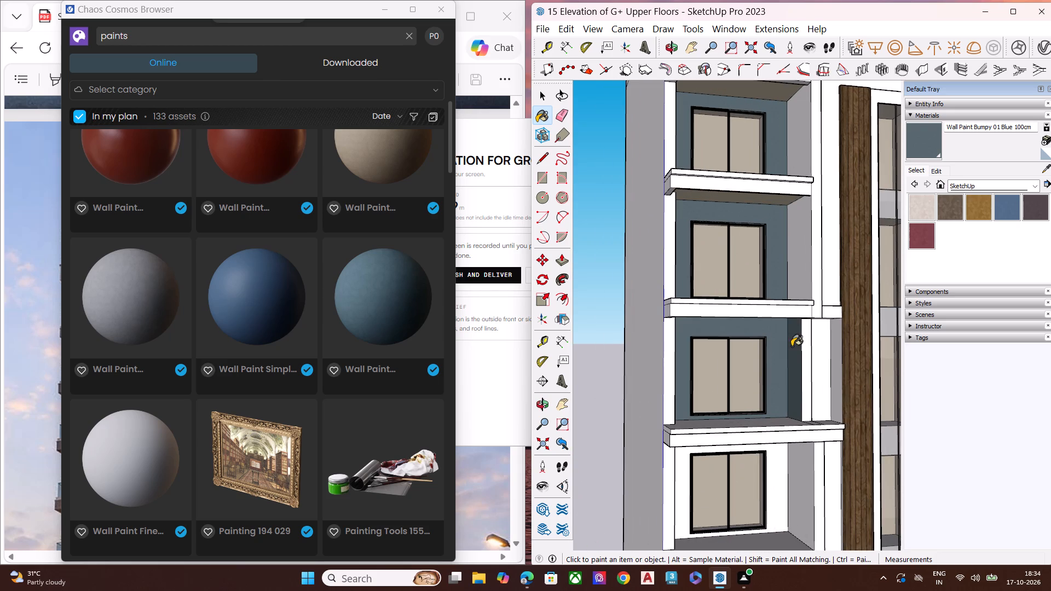
left_click(790, 280)
left_click(790, 159)
Paint the window walls and inner side walls of the left bay's fourth and fifth floors from the top in the same blue.
scroll(795, 156, "down", 6)
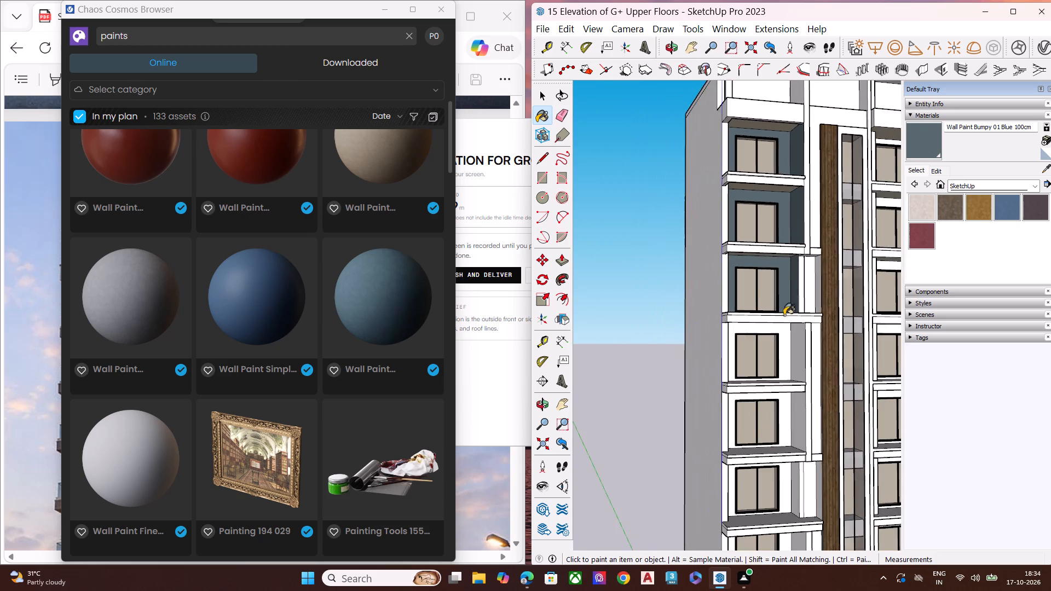
scroll(778, 339, "up", 1)
middle_click_drag(778, 338, 809, 282)
scroll(794, 334, "up", 4)
left_click(790, 341)
left_click(805, 339)
scroll(803, 289, "down", 7)
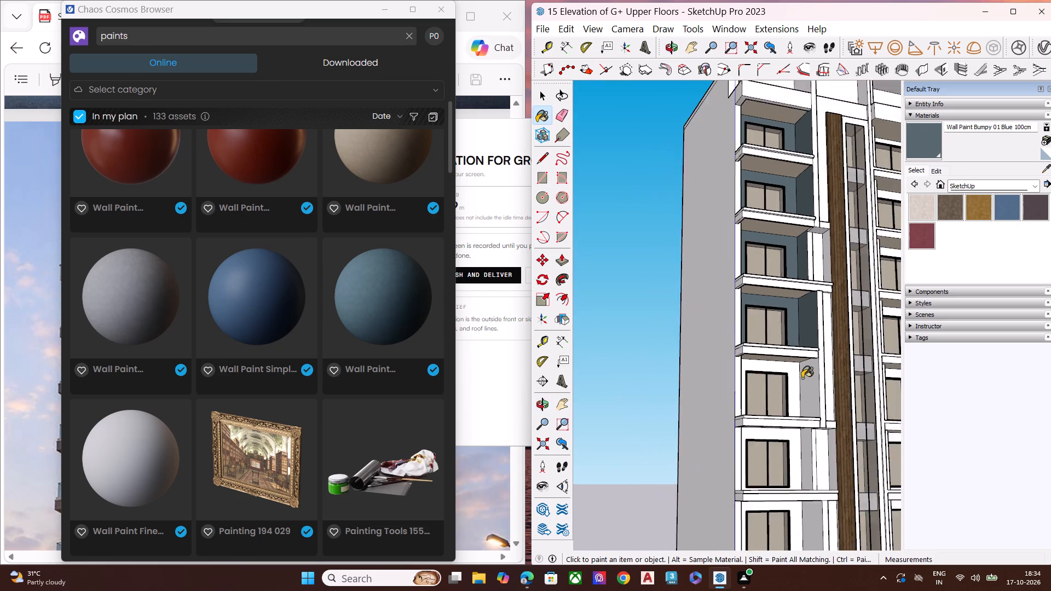
scroll(801, 380, "up", 2)
scroll(800, 383, "down", 1)
scroll(800, 383, "up", 1)
left_click(793, 388)
left_click(808, 385)
Paint the window walls and inner side walls of the left bay's three remaining floors above ground level with the bumpy blue paint.
scroll(787, 321, "down", 1)
scroll(787, 321, "up", 1)
scroll(787, 320, "down", 4)
scroll(787, 421, "up", 4)
scroll(788, 437, "down", 2)
scroll(789, 438, "up", 2)
left_click(793, 435)
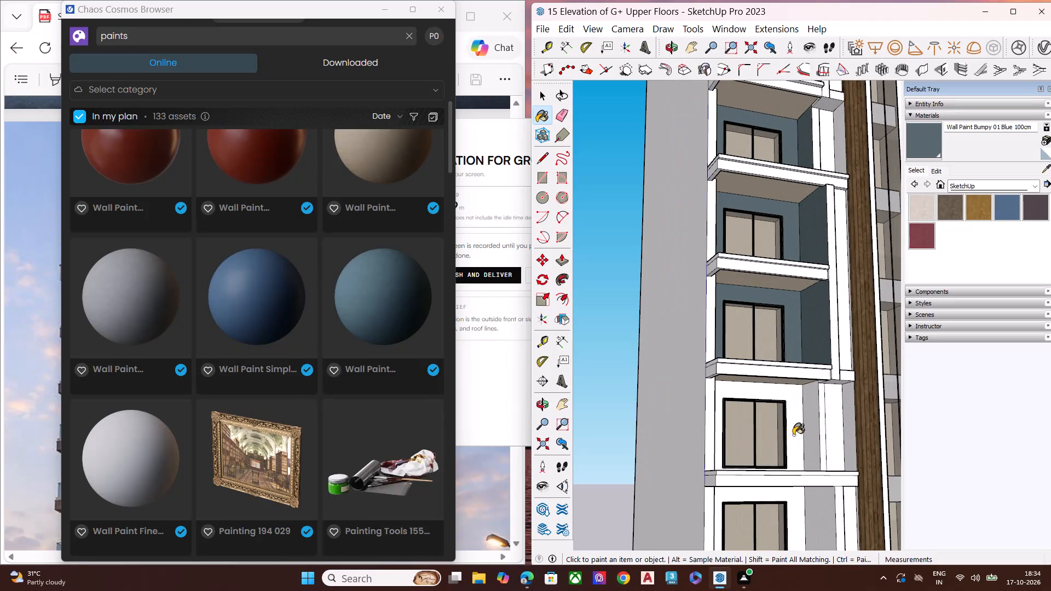
left_click(812, 421)
scroll(779, 315, "down", 4)
scroll(789, 435, "up", 1)
scroll(790, 446, "down", 4)
scroll(790, 448, "up", 3)
left_click(790, 455)
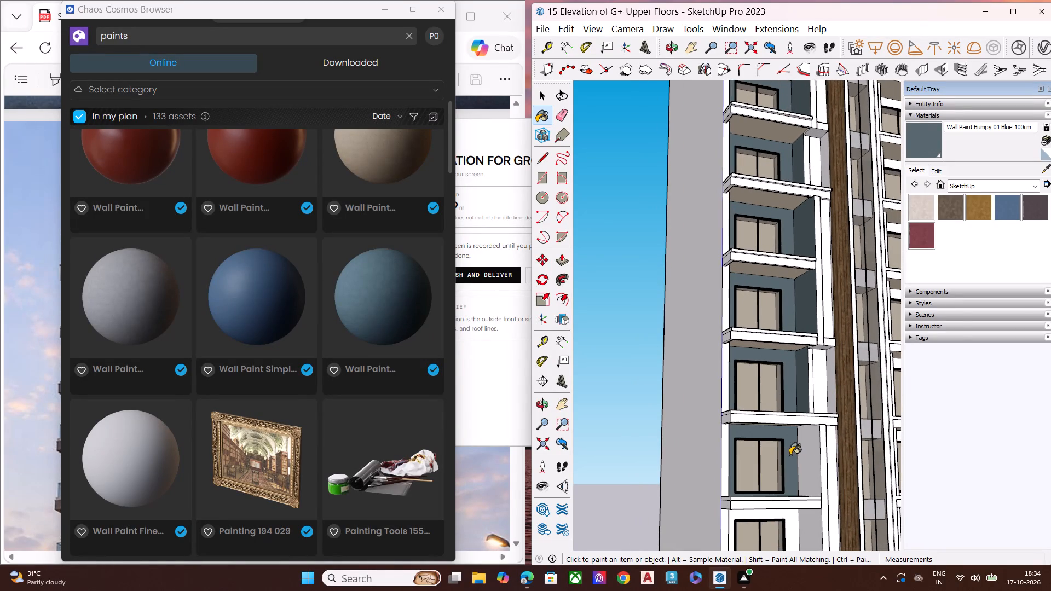
left_click(807, 446)
scroll(782, 340, "down", 6)
scroll(792, 478, "up", 6)
left_click(784, 434)
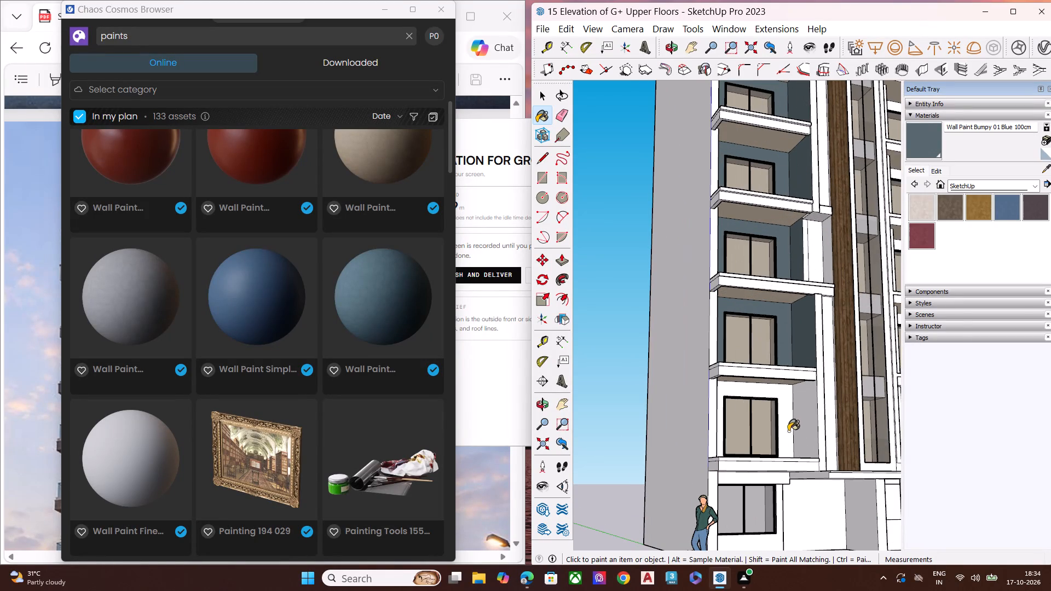
left_click(798, 426)
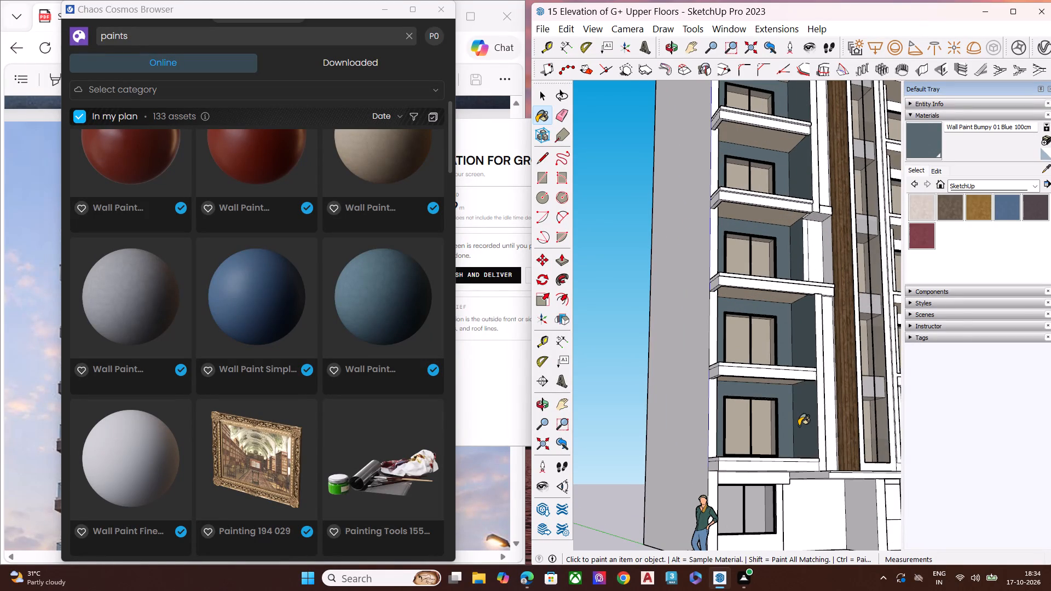
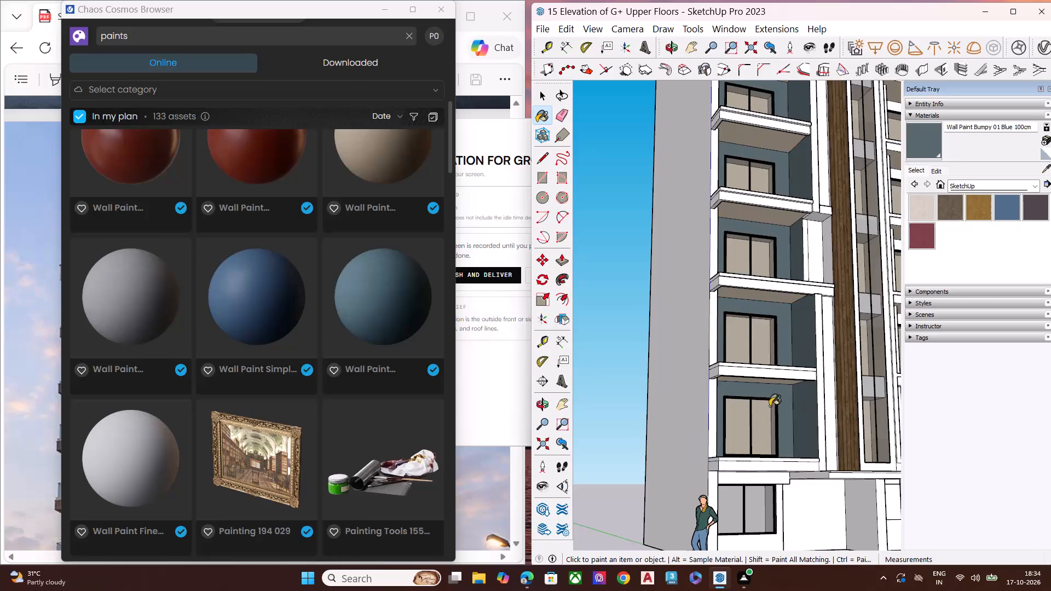
Paint the top-floor window wall in the bay right of the wood panel and glazed strip with Wall Paint Bumpy 01 Blue 100cm.
scroll(737, 386, "down", 5)
middle_click_drag(753, 364, 602, 419)
middle_click_drag(892, 320, 882, 321)
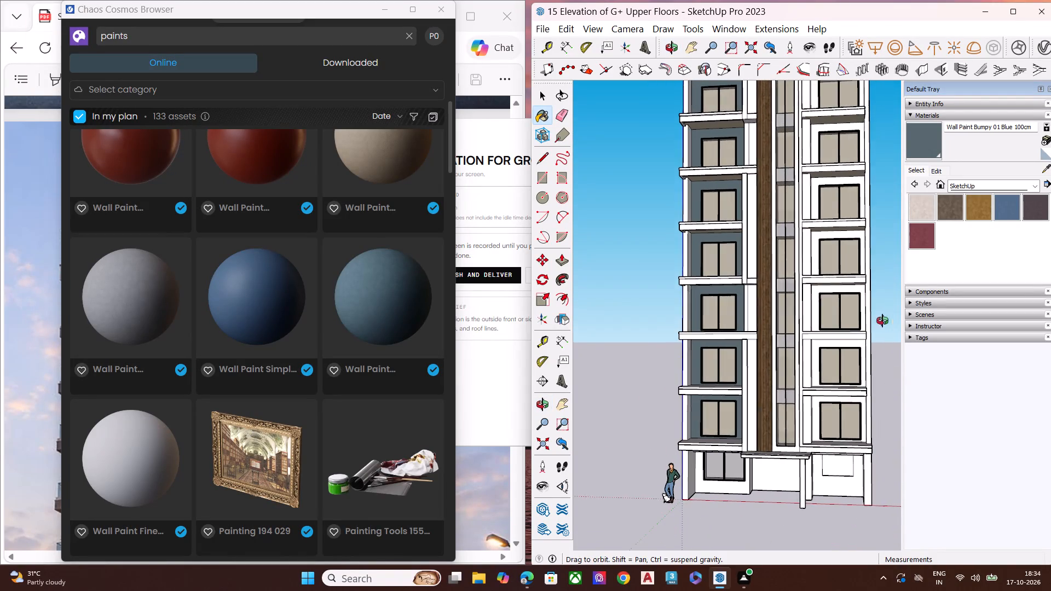
middle_click_drag(882, 321, 729, 319)
scroll(802, 295, "up", 4)
scroll(823, 291, "down", 1)
scroll(823, 291, "up", 5)
middle_click_drag(817, 298, 1050, 288)
scroll(893, 305, "up", 2)
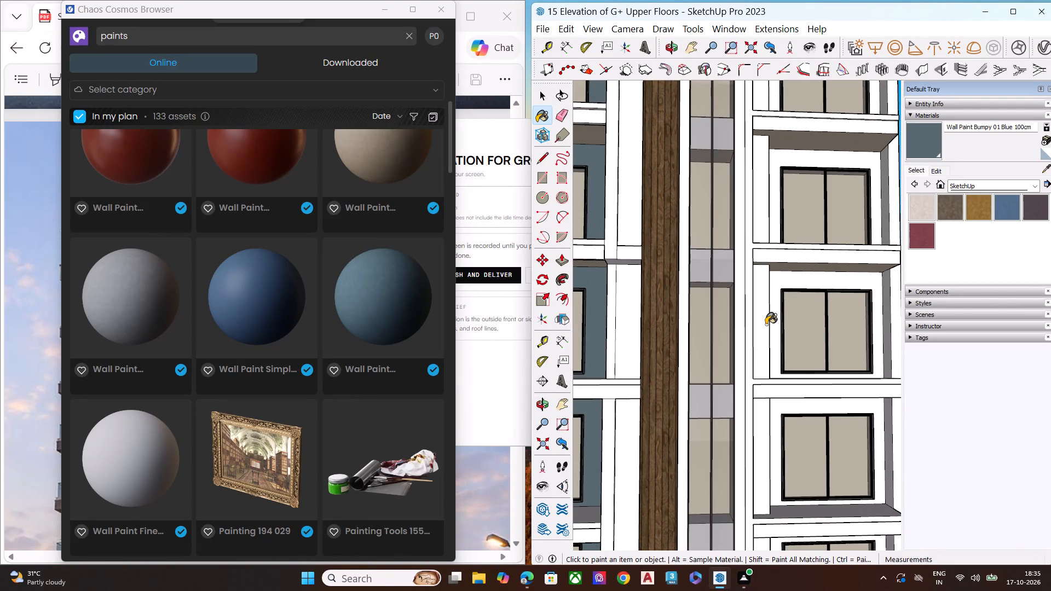
scroll(766, 325, "down", 7)
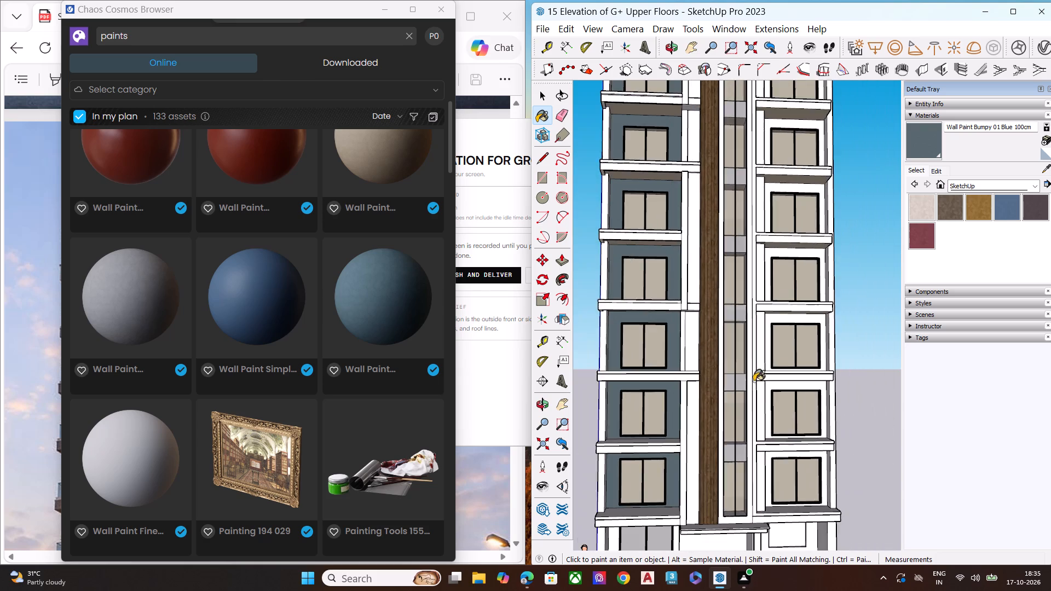
scroll(767, 351, "down", 8)
scroll(781, 198, "up", 1)
scroll(781, 198, "down", 2)
scroll(782, 196, "up", 5)
scroll(785, 192, "down", 4)
scroll(785, 192, "up", 5)
scroll(755, 210, "down", 2)
scroll(754, 210, "up", 18)
left_click(750, 204)
Paint the inner side wall of the right bay's top-floor balcony recess with Wall Paint Bumpy 01 Blue 100cm.
scroll(727, 215, "down", 5)
middle_click_drag(737, 218, 844, 218)
scroll(763, 224, "up", 1)
scroll(748, 227, "down", 4)
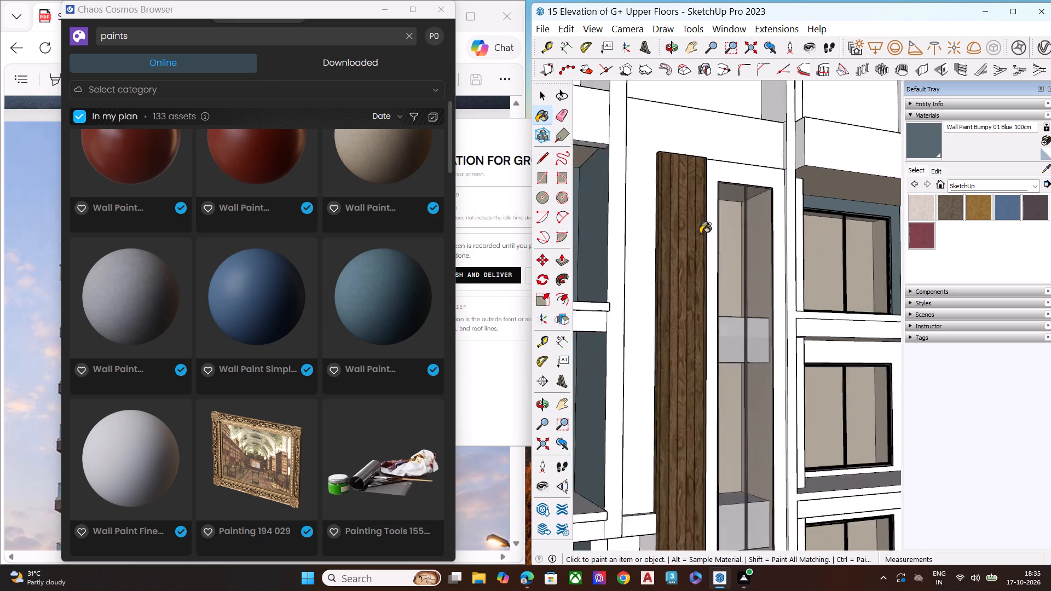
scroll(700, 234, "down", 2)
scroll(840, 225, "up", 2)
scroll(845, 225, "down", 1)
scroll(847, 225, "up", 5)
scroll(735, 237, "down", 1)
scroll(733, 237, "up", 1)
scroll(727, 237, "down", 1)
scroll(709, 237, "up", 2)
scroll(688, 237, "down", 3)
scroll(825, 243, "up", 4)
scroll(831, 243, "down", 1)
scroll(832, 242, "up", 4)
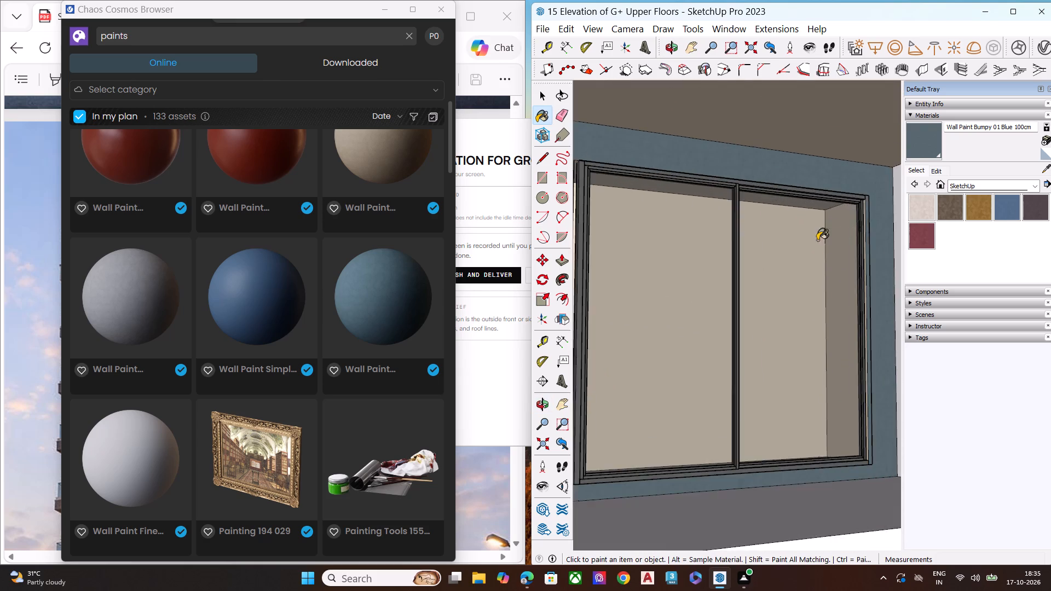
scroll(777, 244, "down", 3)
scroll(732, 244, "up", 1)
scroll(713, 244, "down", 6)
scroll(863, 246, "up", 6)
left_click(800, 245)
scroll(779, 213, "down", 12)
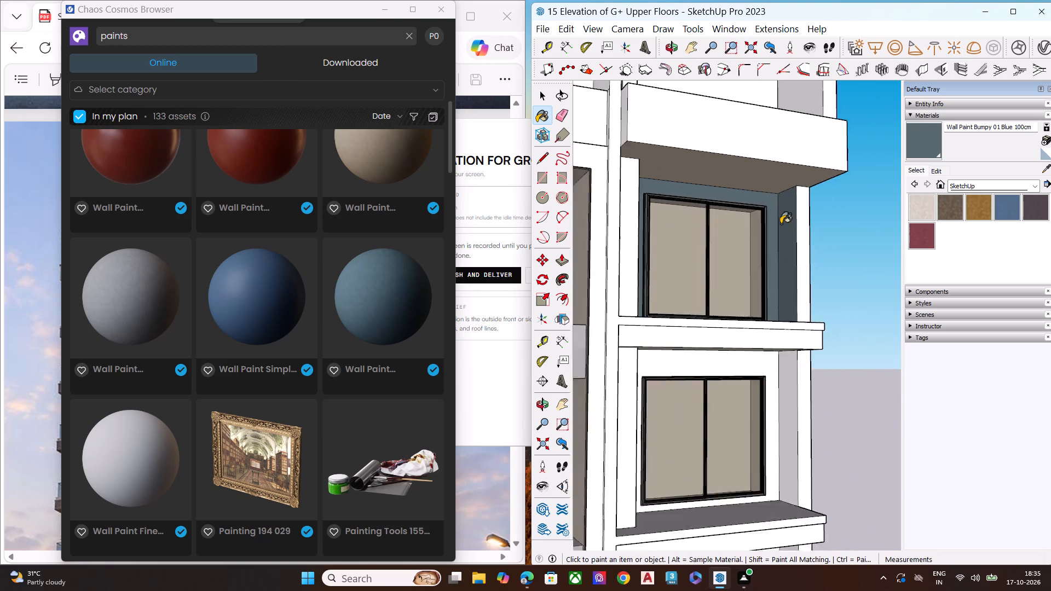
Paint the window walls and inner side walls of the right bay's second and third floors from the top in the same blue.
scroll(781, 224, "down", 3)
scroll(772, 313, "up", 5)
middle_click_drag(775, 329, 773, 312)
left_click(772, 332)
left_click(790, 338)
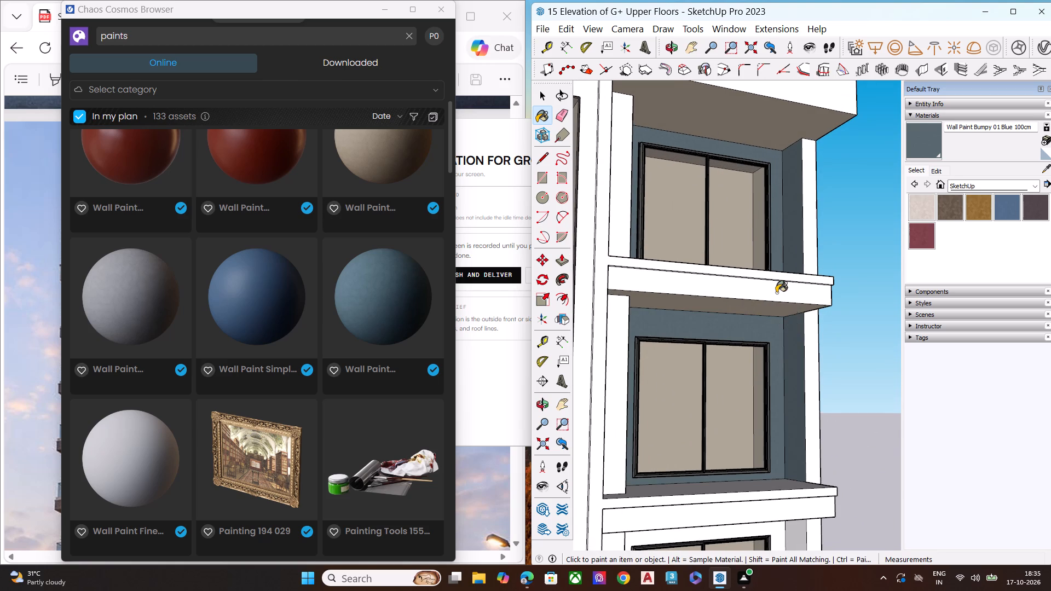
scroll(776, 293, "down", 6)
scroll(770, 434, "up", 1)
scroll(770, 440, "down", 1)
scroll(770, 441, "up", 4)
left_click(776, 434)
left_click(796, 445)
Paint the window wall and inner side wall of the right bay's fourth floor from the top with the bumpy blue paint.
scroll(731, 245, "down", 1)
scroll(731, 244, "up", 1)
scroll(731, 244, "down", 2)
scroll(731, 239, "up", 1)
scroll(734, 231, "down", 2)
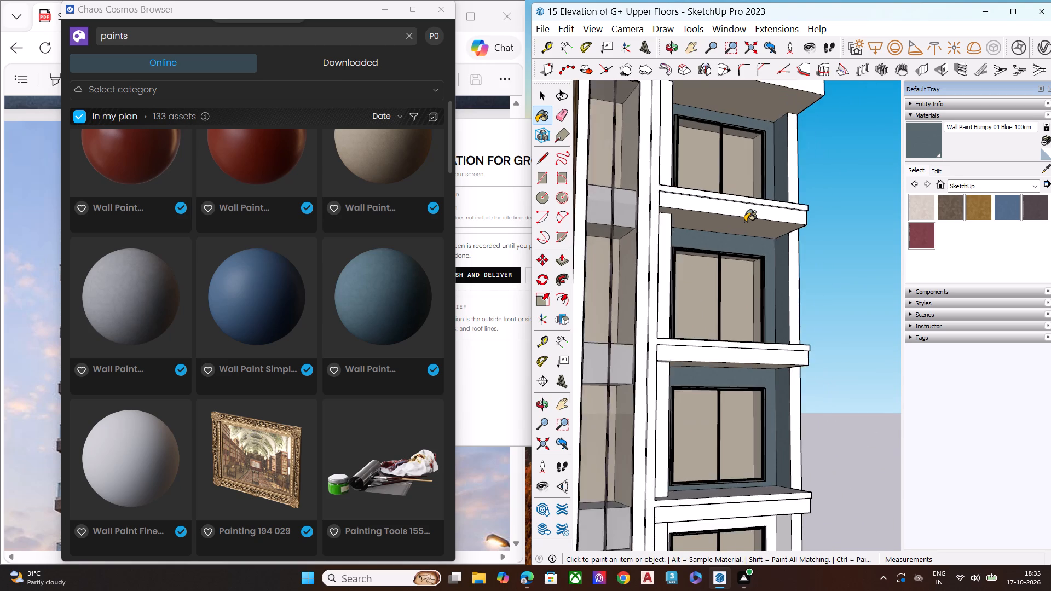
scroll(745, 222, "down", 1)
scroll(745, 222, "up", 1)
scroll(740, 230, "down", 3)
scroll(755, 462, "up", 5)
middle_click_drag(760, 450, 754, 399)
scroll(754, 399, "up", 2)
scroll(762, 423, "down", 1)
scroll(766, 437, "up", 2)
left_click(776, 448)
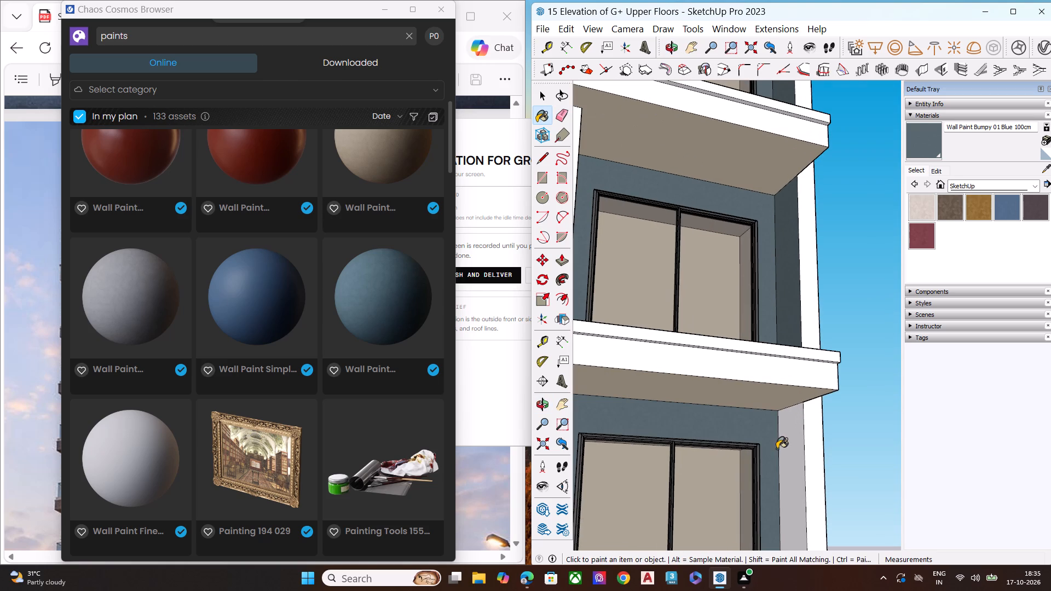
left_click(787, 447)
Paint the window wall and inner side wall of the right bay's fifth floor from the top with the bumpy blue paint.
scroll(723, 214, "up", 1)
scroll(723, 214, "down", 2)
scroll(723, 214, "up", 2)
scroll(723, 214, "down", 10)
scroll(740, 390, "down", 1)
scroll(740, 403, "up", 4)
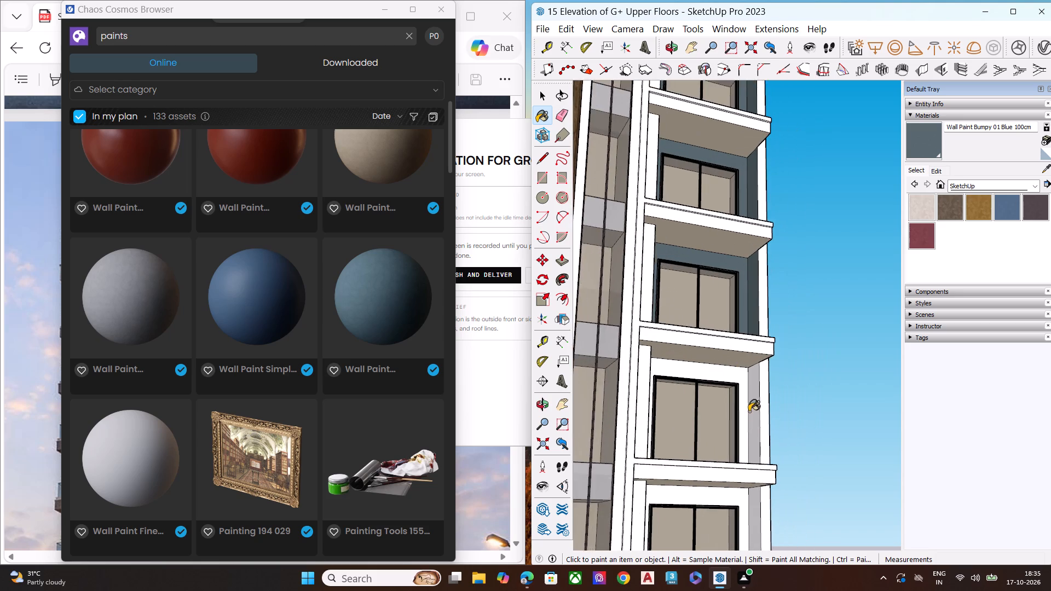
left_click(743, 388)
left_click(754, 389)
scroll(794, 304, "down", 4)
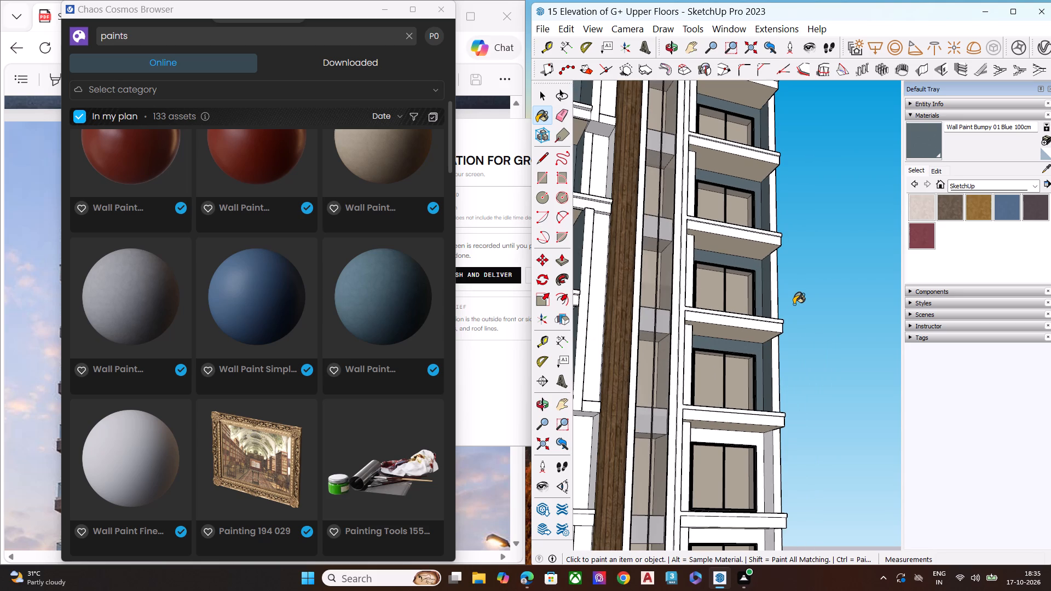
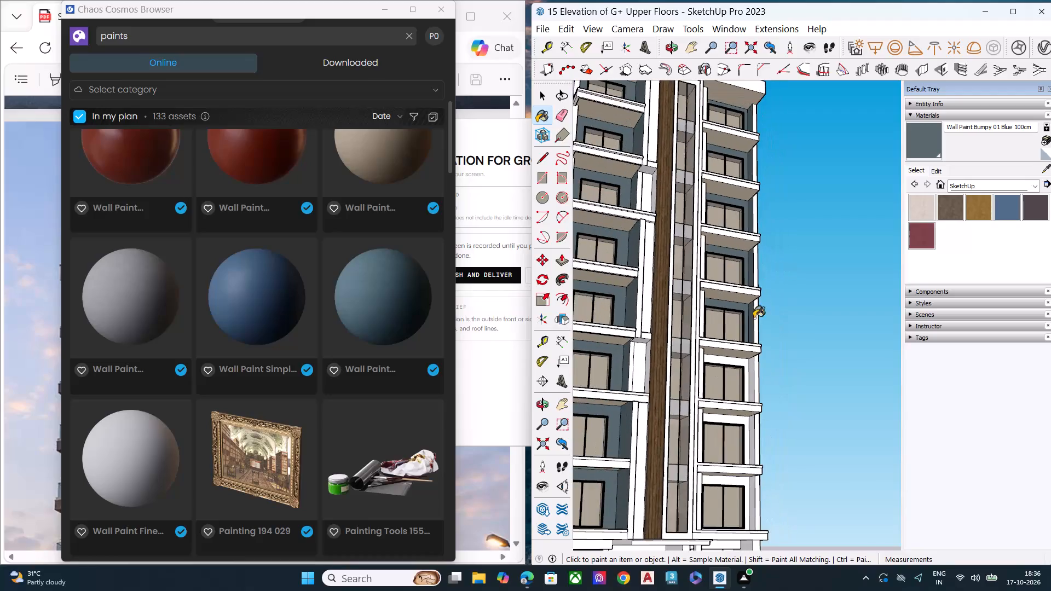
Paint the window wall and inner side wall of the right bay's sixth floor from the top with Wall Paint Bumpy 01 Blue 100cm.
scroll(739, 386, "up", 11)
scroll(746, 352, "down", 2)
scroll(746, 352, "up", 4)
left_click(761, 339)
left_click(783, 335)
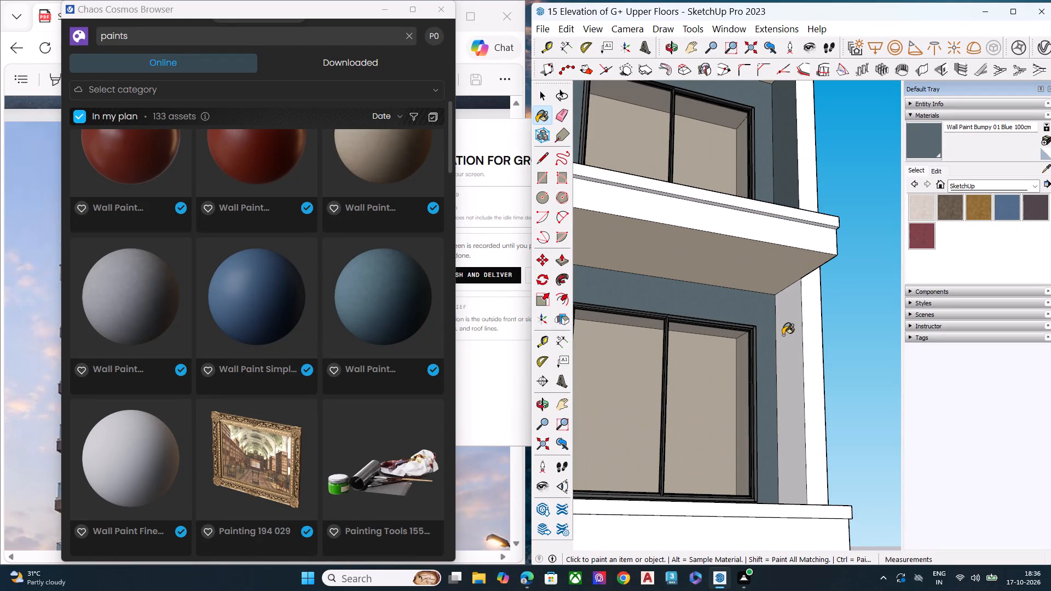
Paint the window wall and inner side wall of the right bay's seventh floor from the top with the bumpy blue paint.
scroll(752, 260, "up", 1)
scroll(752, 259, "down", 4)
scroll(755, 254, "up", 1)
scroll(758, 252, "down", 2)
scroll(766, 216, "up", 1)
scroll(766, 216, "down", 1)
scroll(766, 216, "up", 1)
scroll(766, 216, "down", 4)
scroll(763, 227, "up", 1)
scroll(753, 289, "down", 3)
scroll(755, 406, "up", 5)
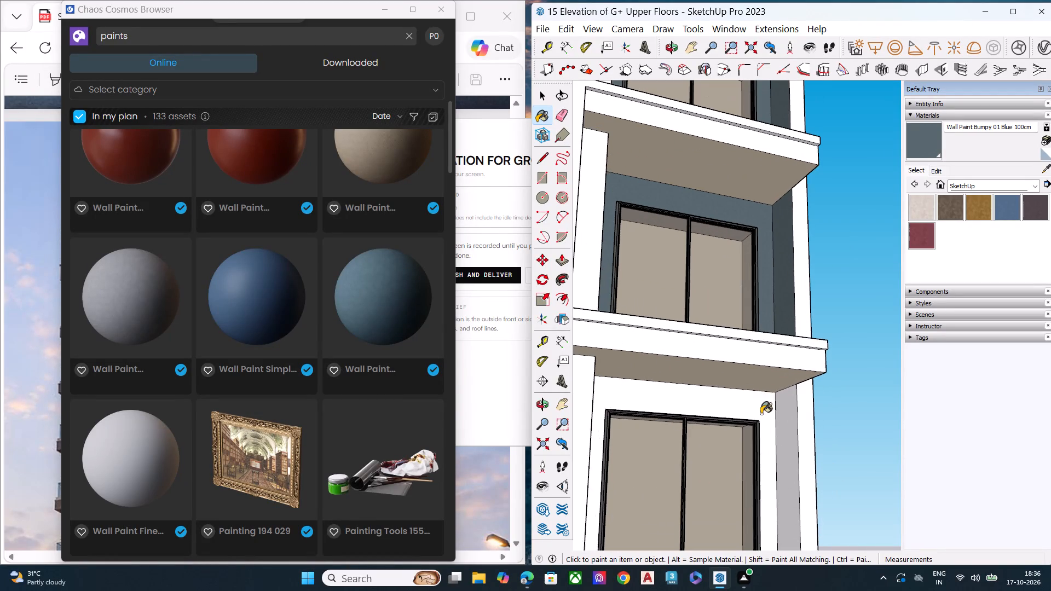
left_click(761, 414)
left_click(778, 414)
Paint the window wall and inner side wall of the right bay's lowest balcony recess with the bumpy blue paint.
scroll(708, 277, "up", 1)
scroll(705, 269, "down", 3)
scroll(705, 267, "up", 1)
scroll(705, 266, "down", 2)
scroll(705, 265, "up", 3)
scroll(705, 265, "down", 2)
scroll(705, 263, "up", 1)
scroll(706, 263, "down", 7)
scroll(719, 420, "up", 9)
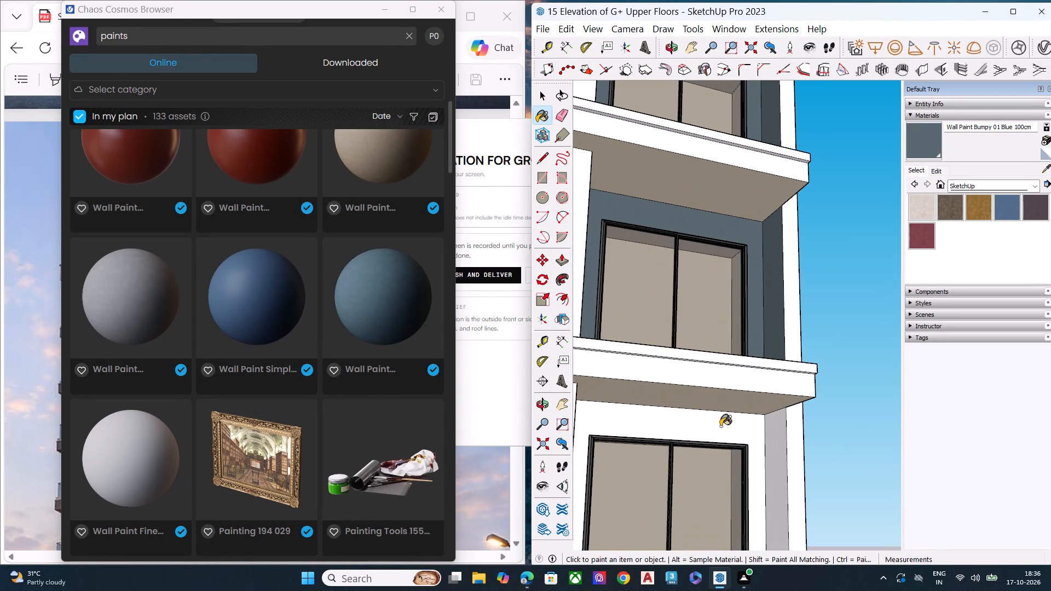
left_click(738, 429)
left_click(771, 432)
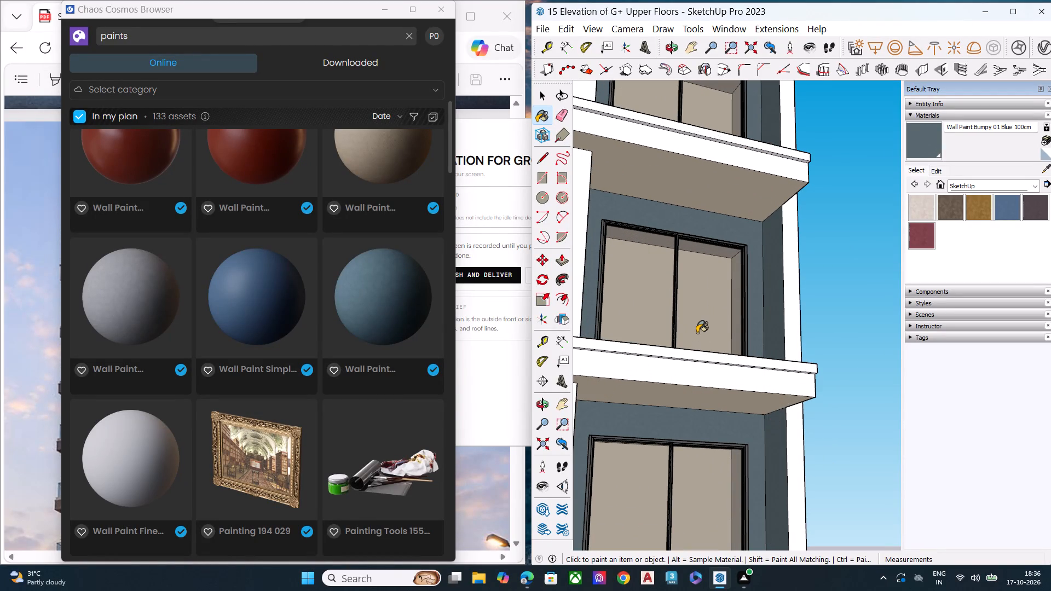
Examine the painted balcony recesses of both bays and the roof parapet from several angles for surfaces still to paint.
scroll(697, 280, "down", 6)
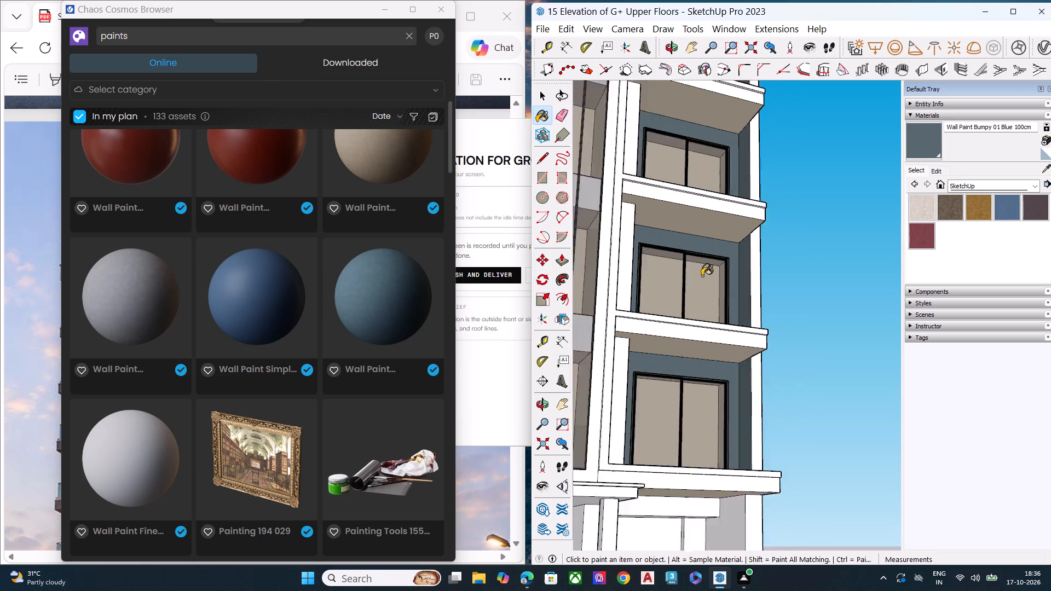
scroll(702, 276, "down", 3)
scroll(772, 230, "down", 8)
middle_click_drag(720, 401, 726, 431)
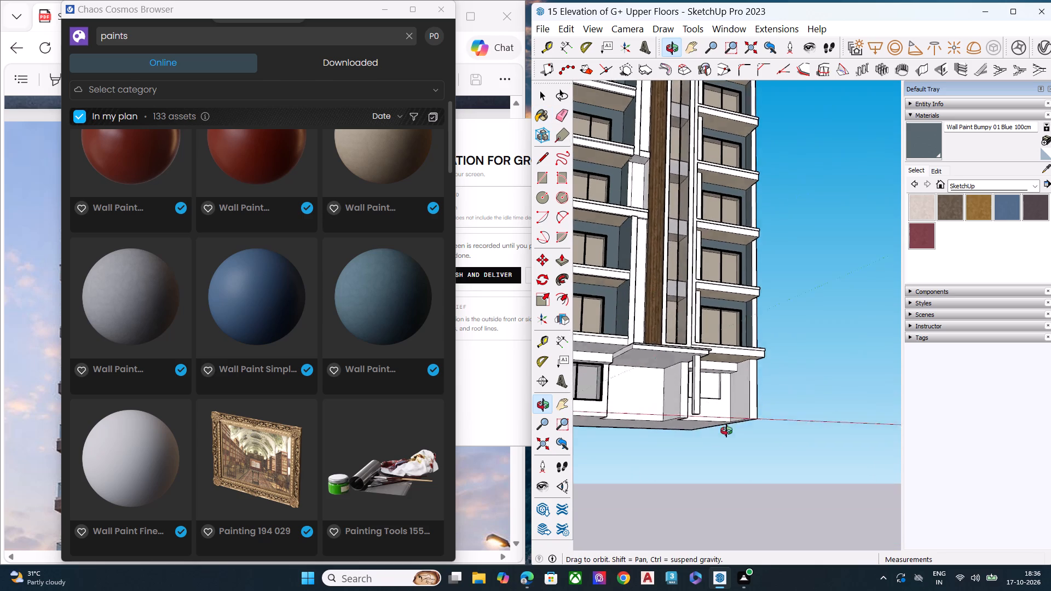
middle_click_drag(726, 431, 653, 497)
scroll(840, 331, "down", 8)
middle_click_drag(807, 368, 573, 372)
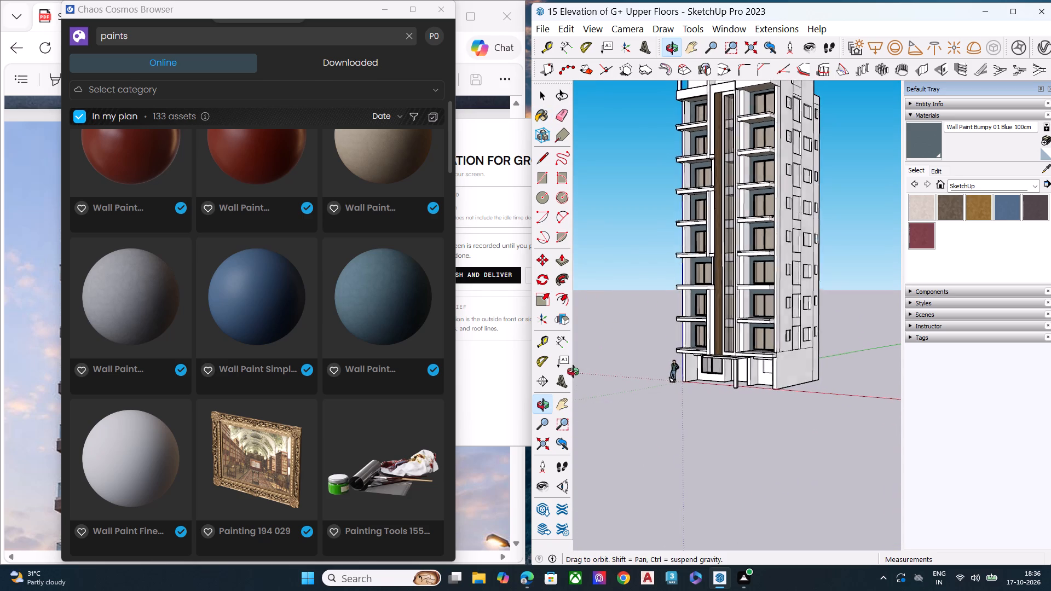
middle_click_drag(573, 372, 563, 370)
scroll(730, 215, "up", 8)
scroll(734, 252, "down", 2)
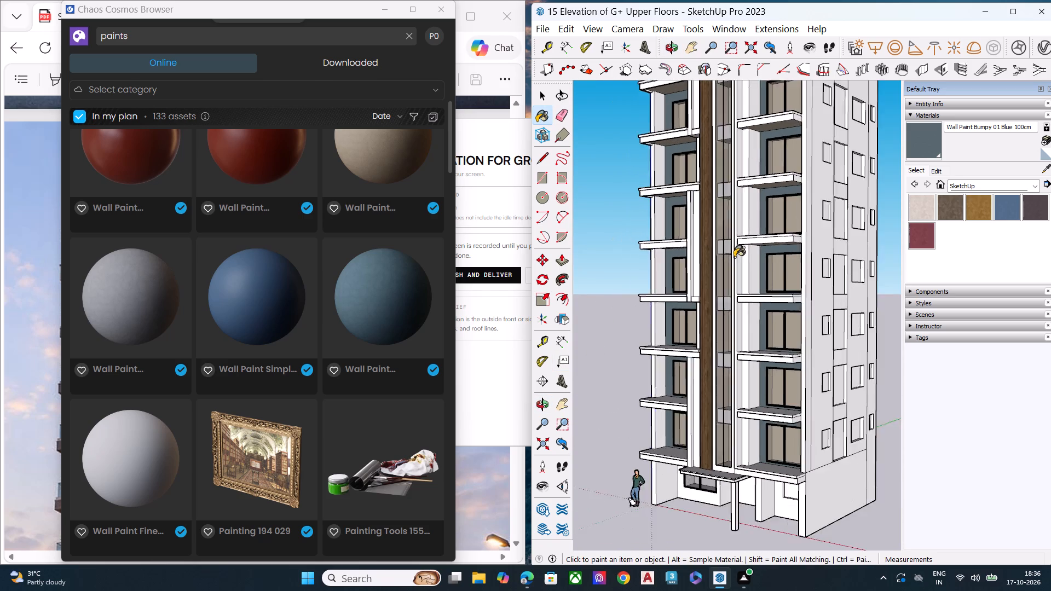
scroll(734, 257, "down", 3)
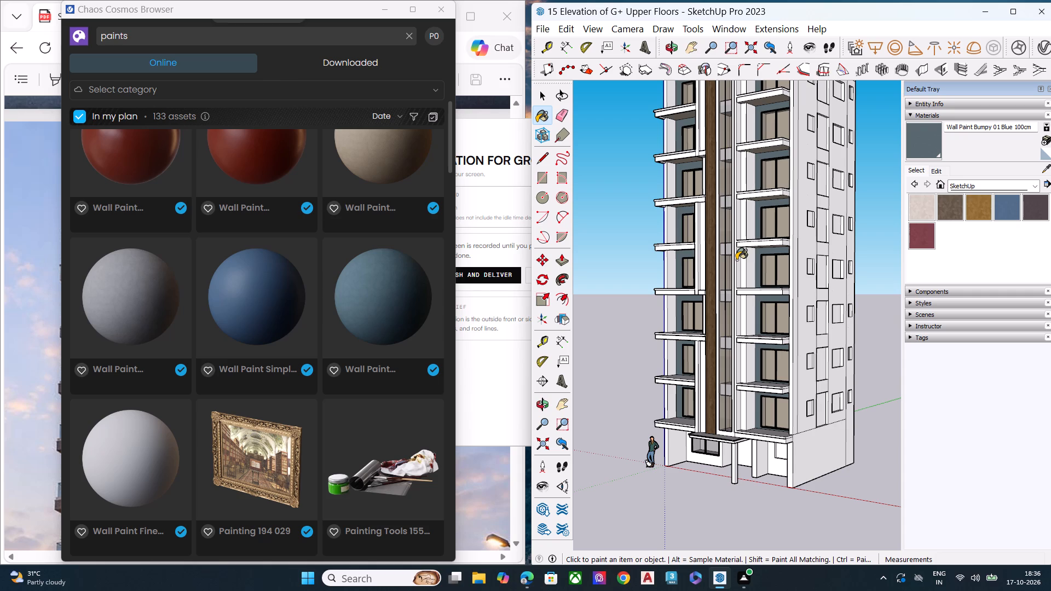
scroll(807, 264, "down", 7)
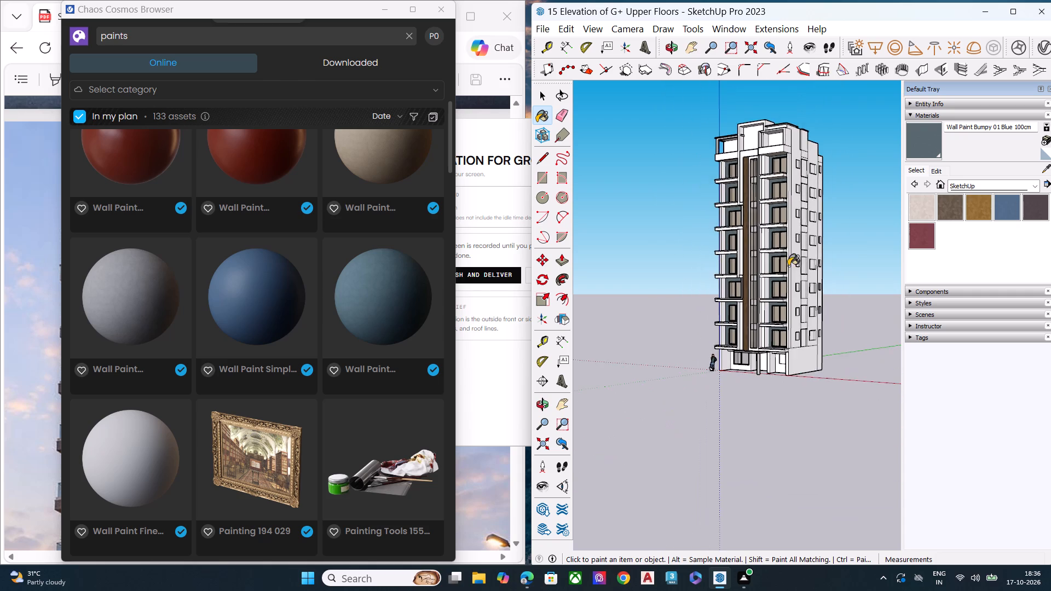
middle_click_drag(794, 269, 760, 126)
scroll(760, 126, "up", 11)
middle_click_drag(734, 273, 827, 252)
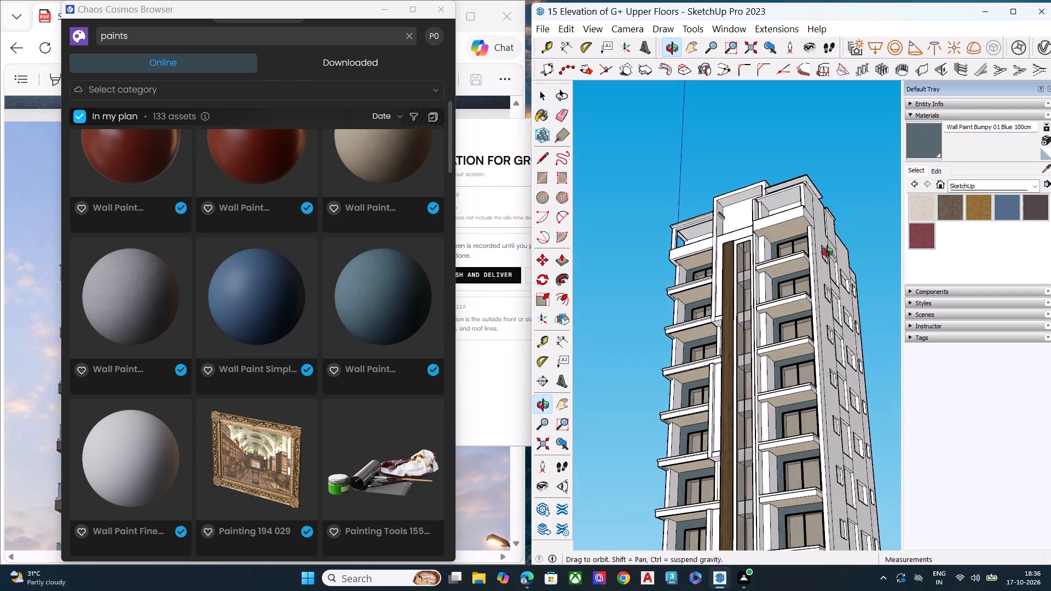
middle_click_drag(827, 252, 859, 245)
middle_click_drag(692, 236, 865, 237)
scroll(698, 216, "up", 8)
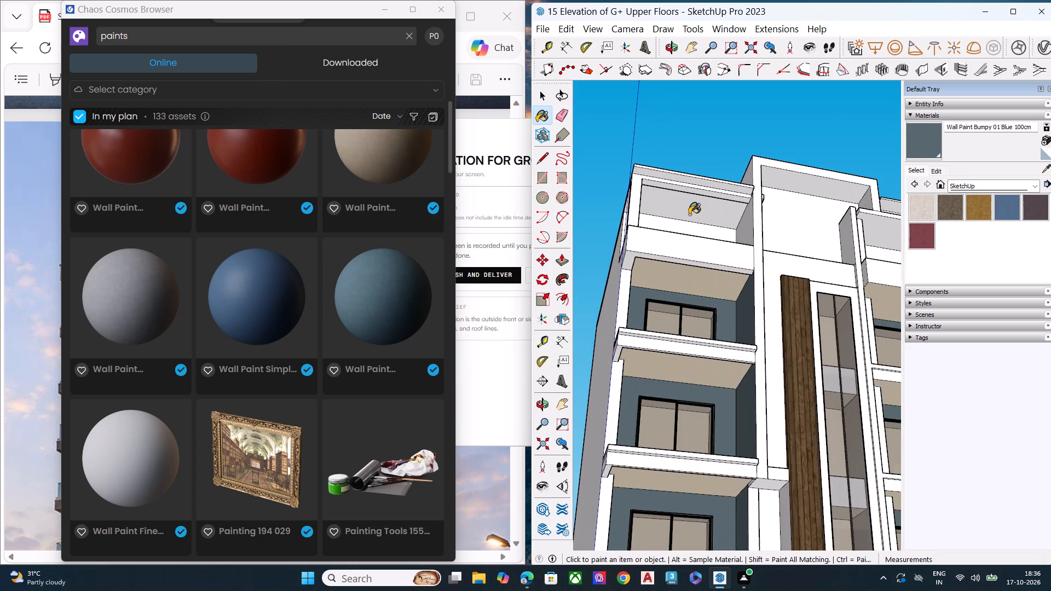
scroll(688, 227, "down", 5)
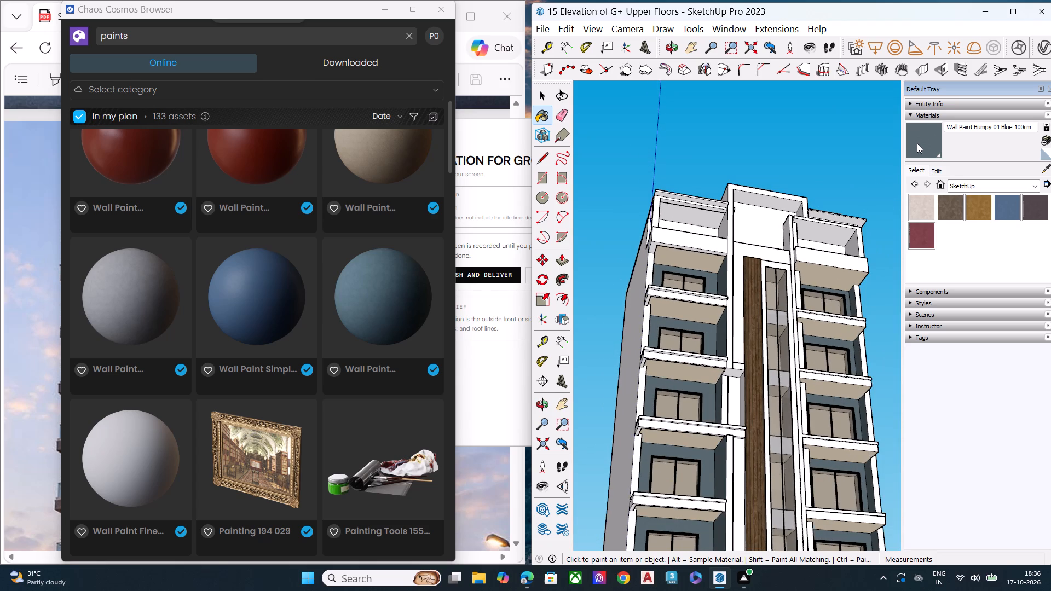
Paint the bands above both bays' top-floor balconies and the central wall face around the timber strip with Wall Paint Bumpy 01 Blue 100cm.
left_click(920, 140)
scroll(733, 188, "down", 4)
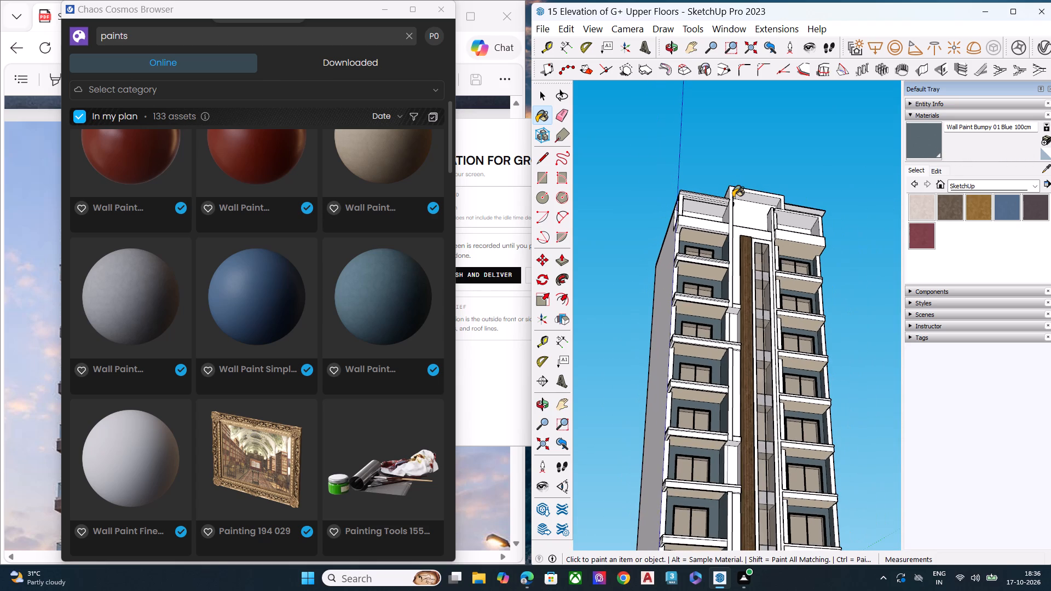
middle_click_drag(733, 198, 735, 351)
scroll(737, 222, "up", 2)
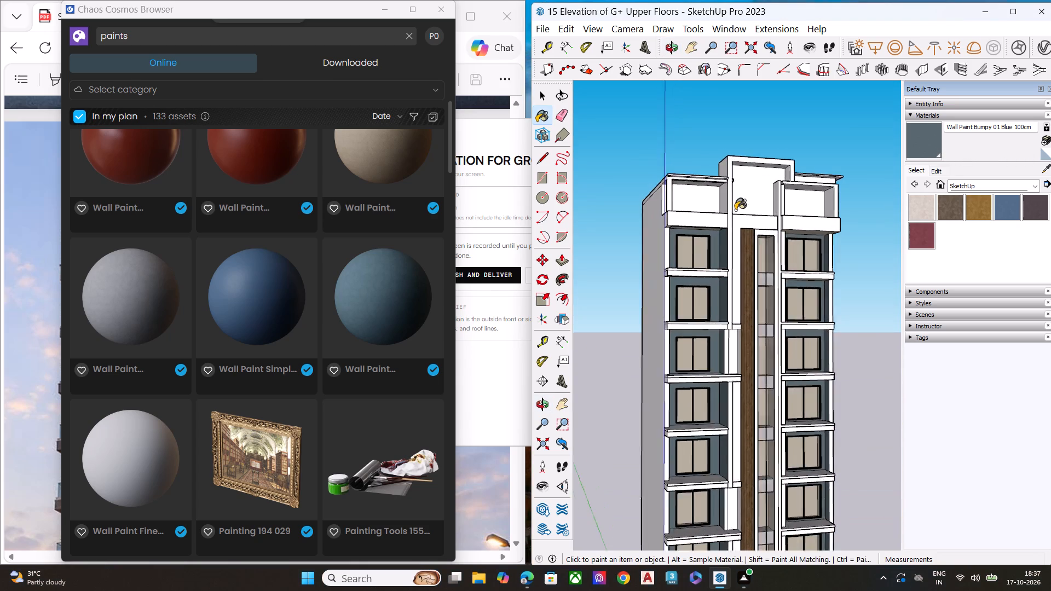
scroll(735, 210, "up", 5)
left_click(688, 226)
left_click(746, 232)
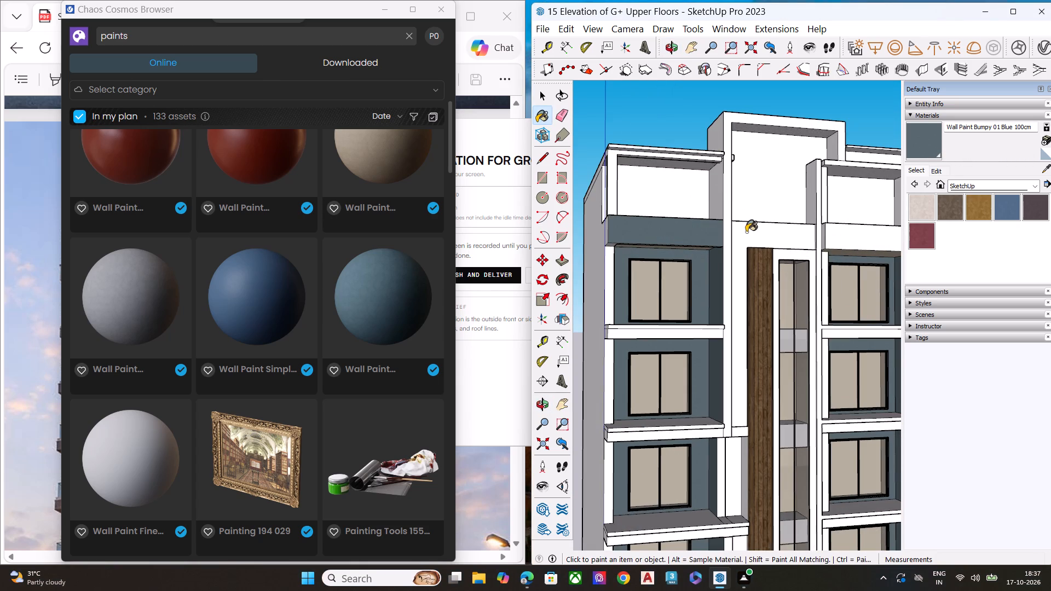
middle_click_drag(792, 246, 620, 259)
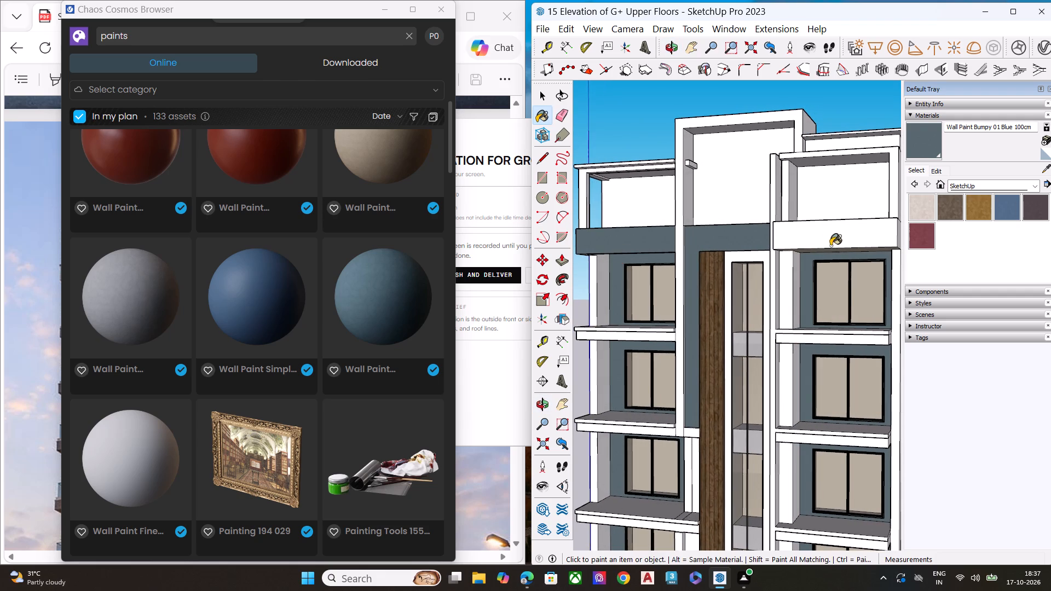
left_click(824, 243)
Continue the bumpy blue paint down the narrow wall segments between the left bay and the vertical timber strip.
scroll(750, 223, "down", 5)
scroll(714, 347, "up", 5)
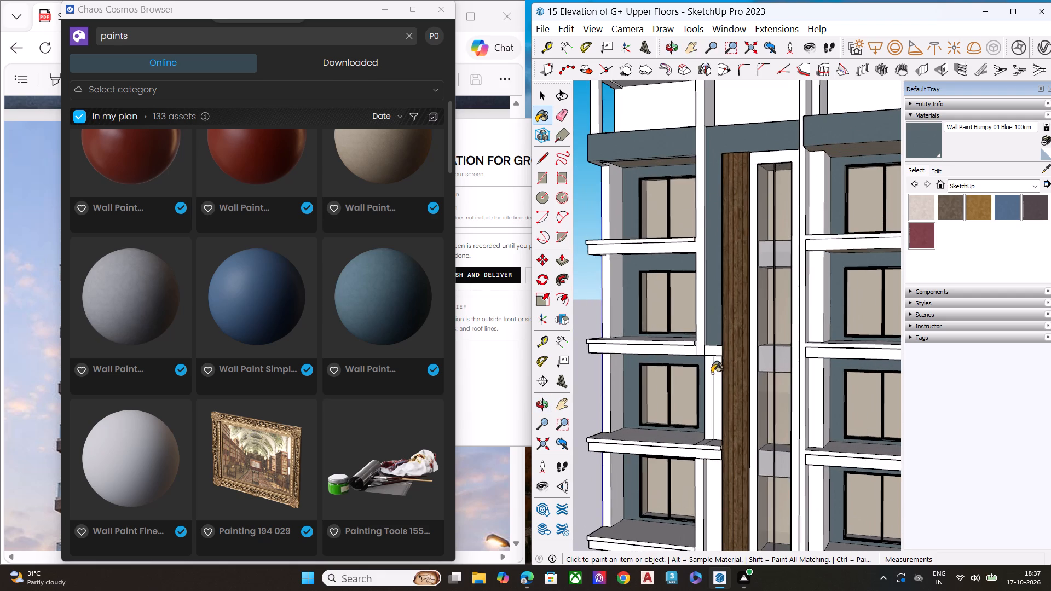
middle_click_drag(715, 369, 765, 260)
scroll(738, 369, "up", 7)
left_click(712, 360)
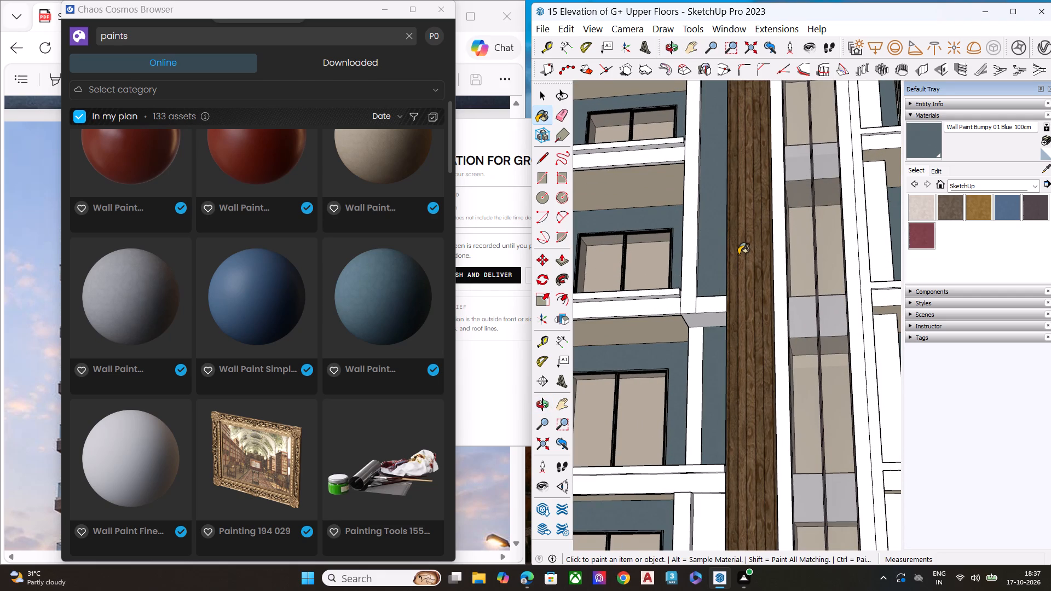
scroll(738, 254, "down", 9)
scroll(711, 378, "up", 6)
left_click(736, 385)
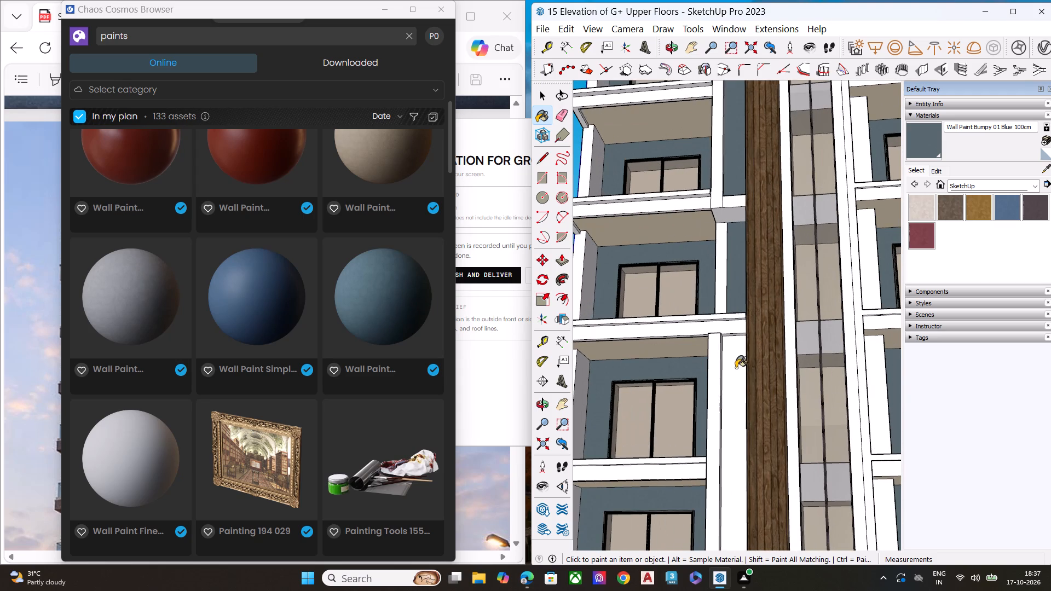
Paint the remaining lower wall segments beside the timber strip, down to the entrance canopy, with the bumpy blue paint.
scroll(723, 229, "down", 13)
scroll(739, 322, "up", 12)
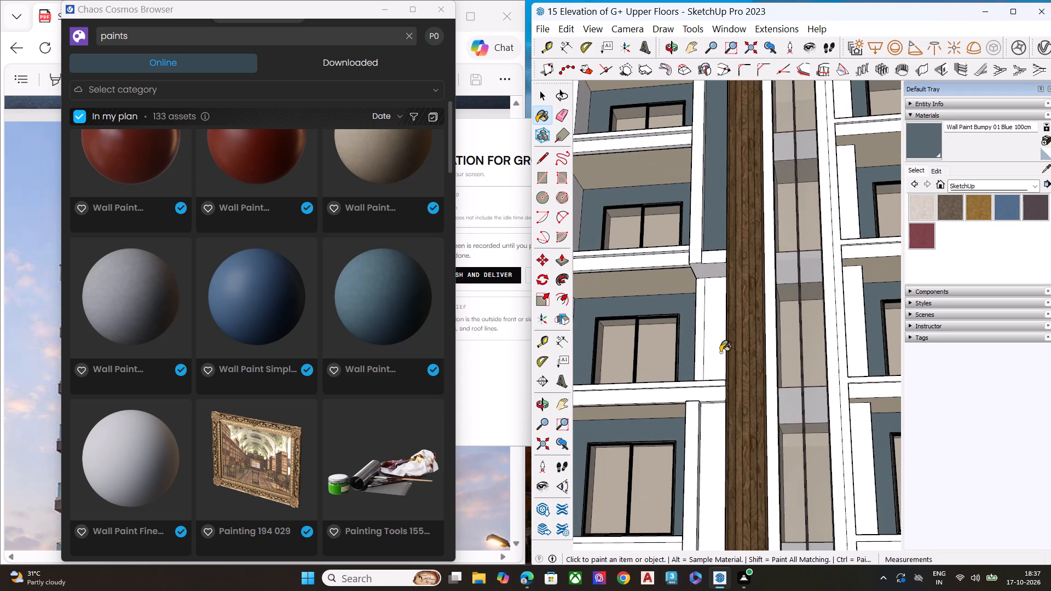
left_click(719, 350)
scroll(715, 285, "down", 6)
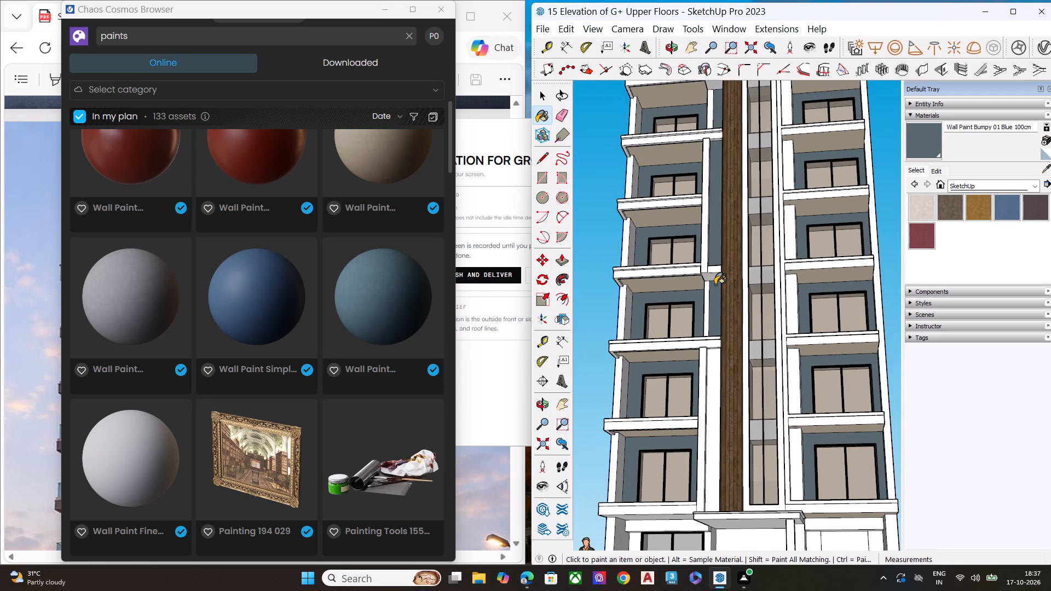
scroll(714, 282, "down", 6)
scroll(711, 323, "up", 7)
left_click(715, 340)
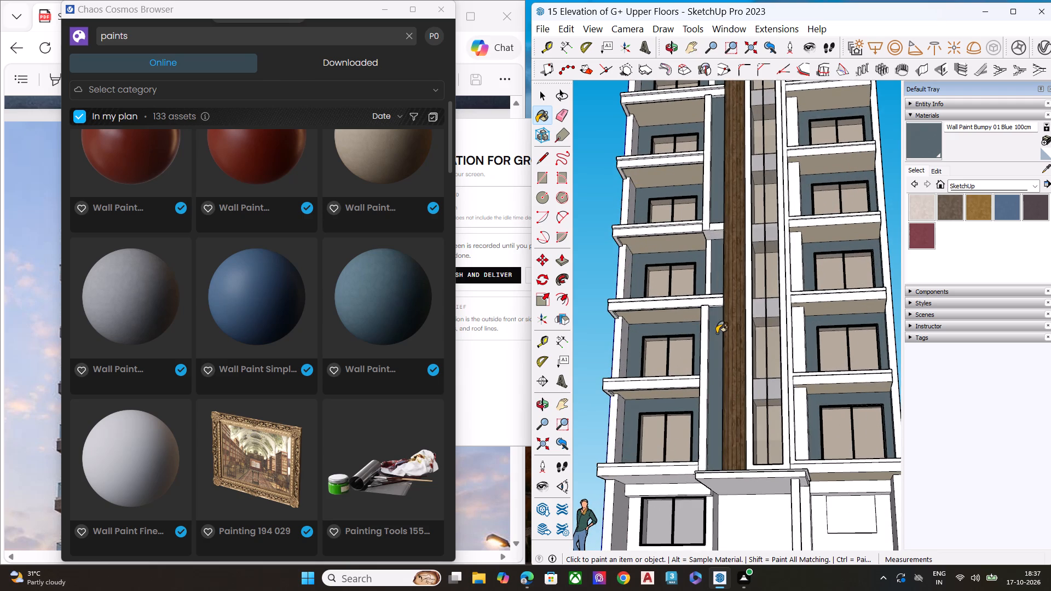
Examine the whole tower from the front and both sides to review the blue paint on the facade.
scroll(719, 301, "down", 3)
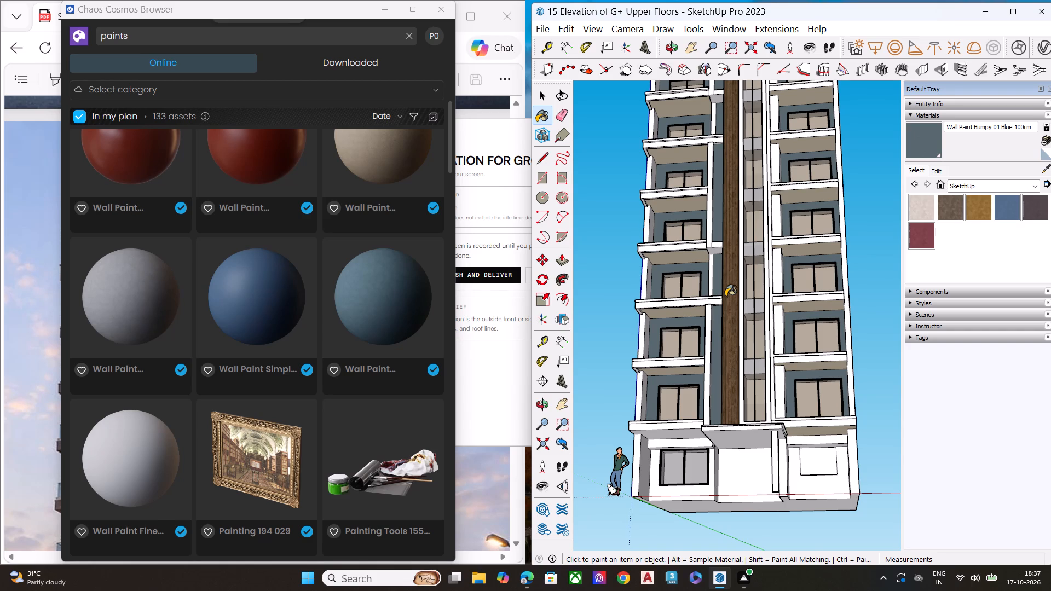
scroll(748, 248, "down", 6)
middle_click_drag(746, 262, 730, 416)
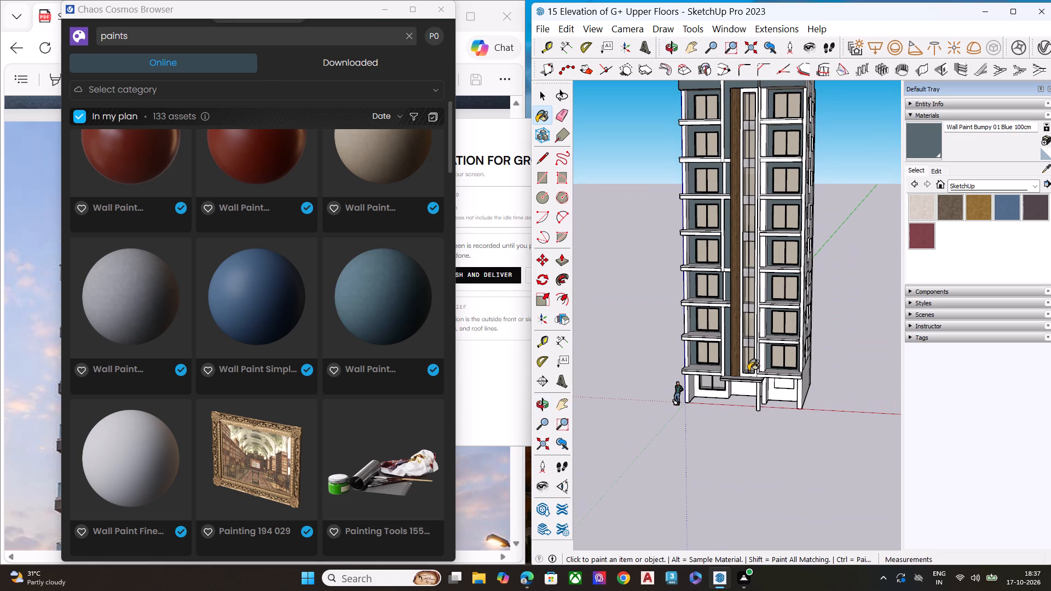
scroll(749, 362, "up", 2)
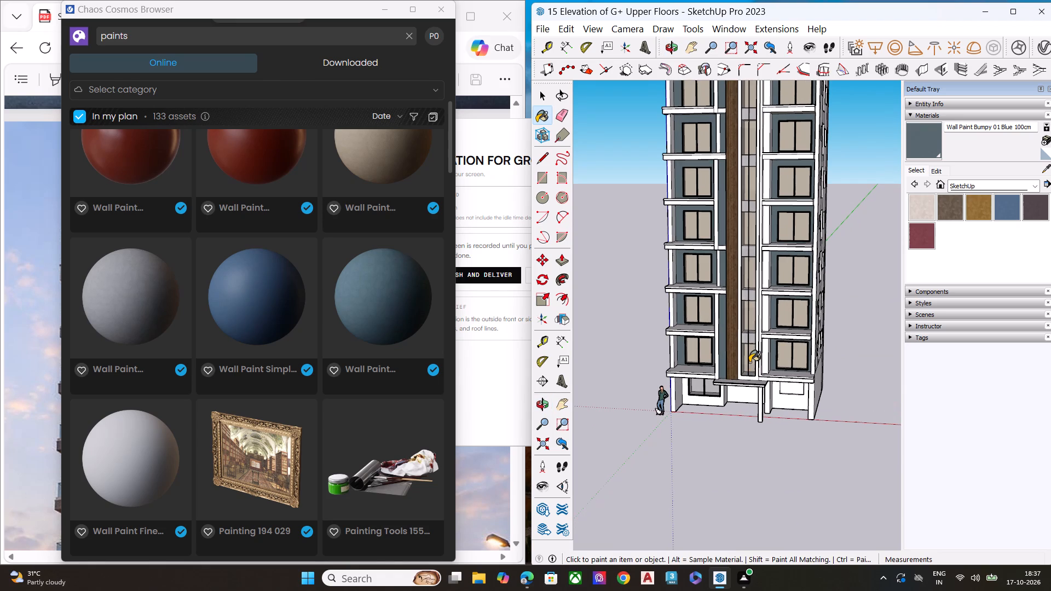
key("space")
key("space")
key("space")
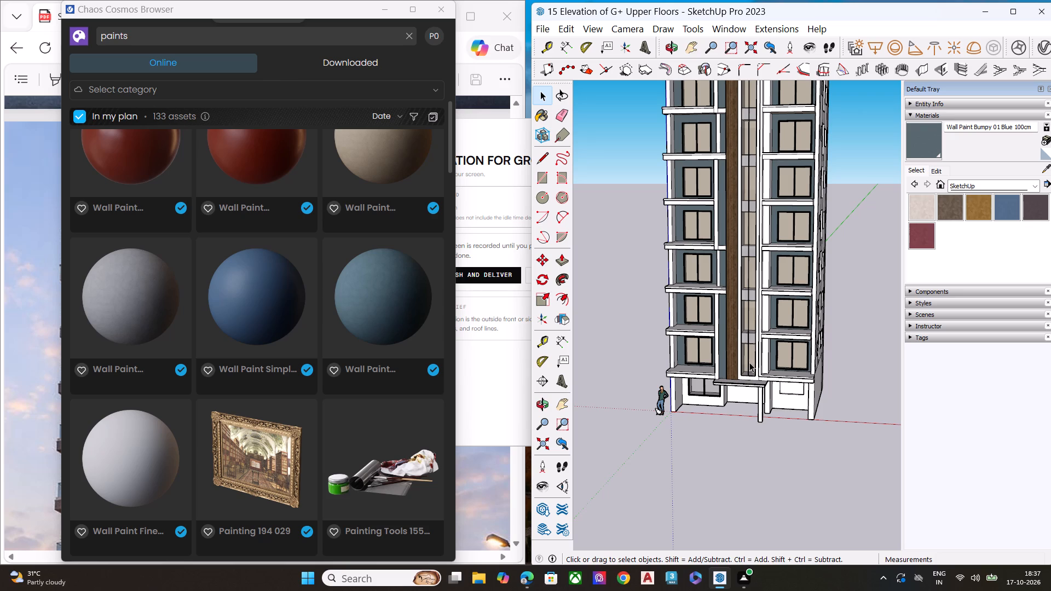
scroll(825, 333, "down", 4)
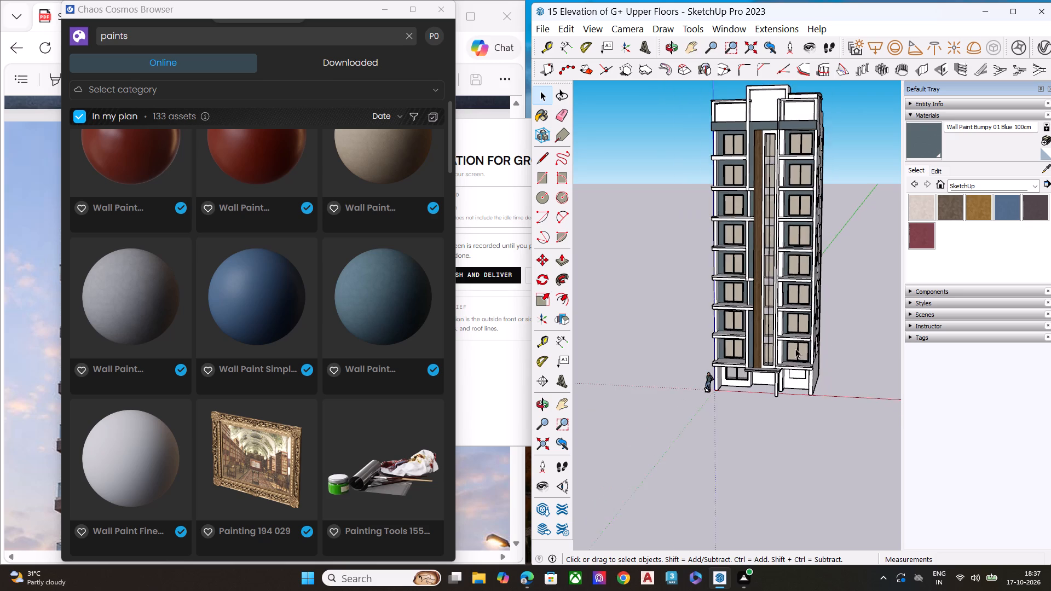
middle_click_drag(795, 349, 713, 343)
scroll(721, 211, "up", 5)
scroll(789, 53, "down", 1)
scroll(788, 60, "up", 5)
middle_click_drag(753, 153, 772, 127)
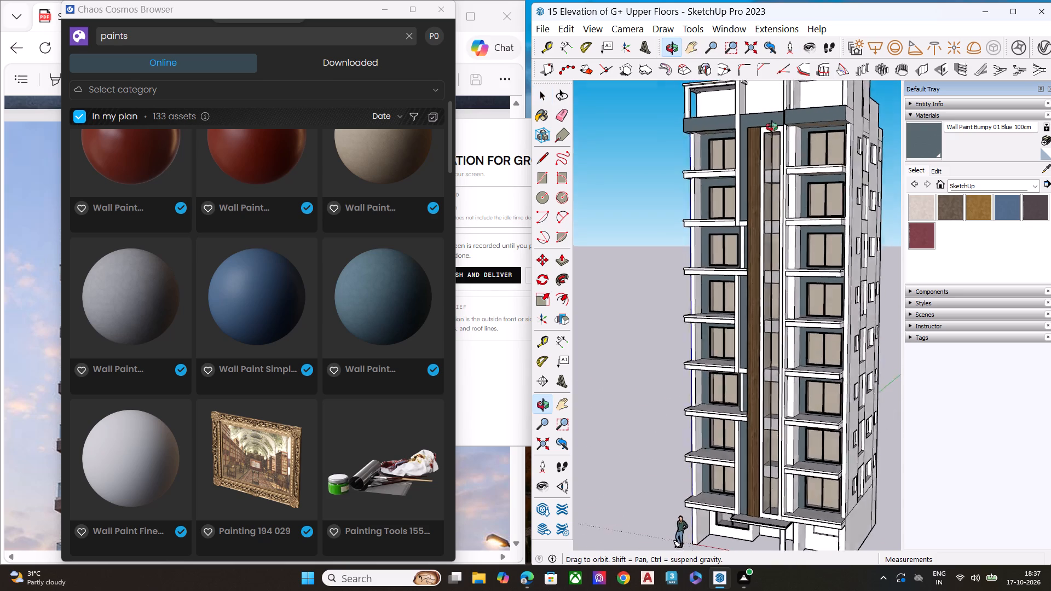
middle_click_drag(772, 127, 969, 123)
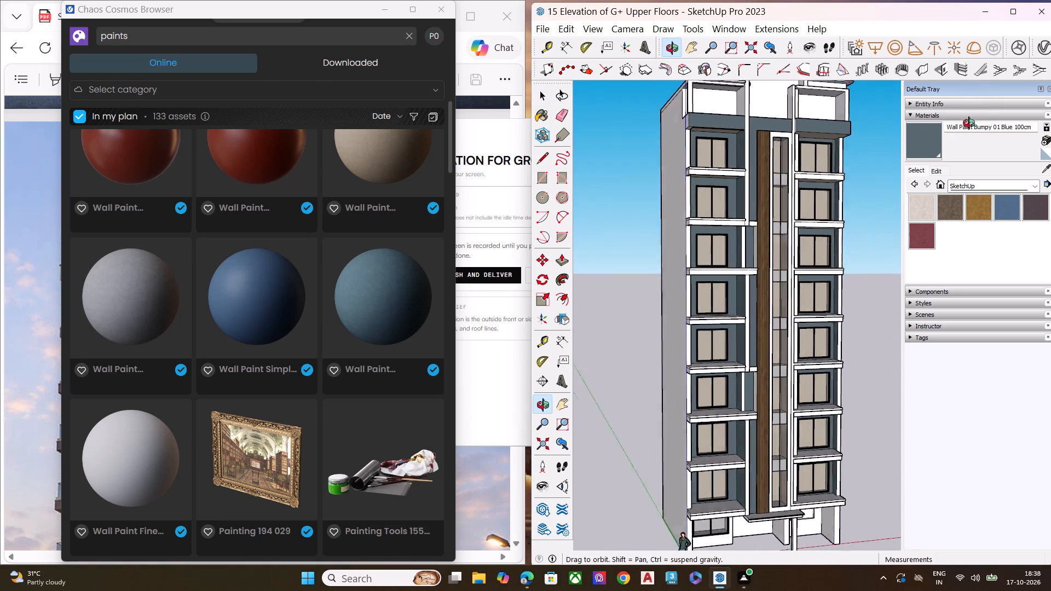
middle_click_drag(969, 123, 708, 155)
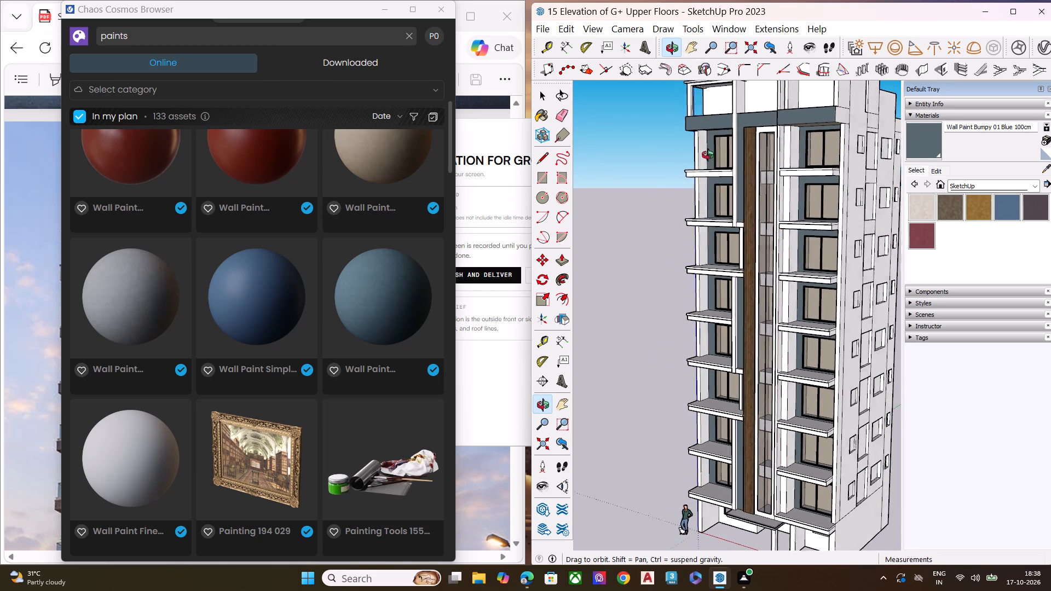
middle_click_drag(708, 155, 704, 155)
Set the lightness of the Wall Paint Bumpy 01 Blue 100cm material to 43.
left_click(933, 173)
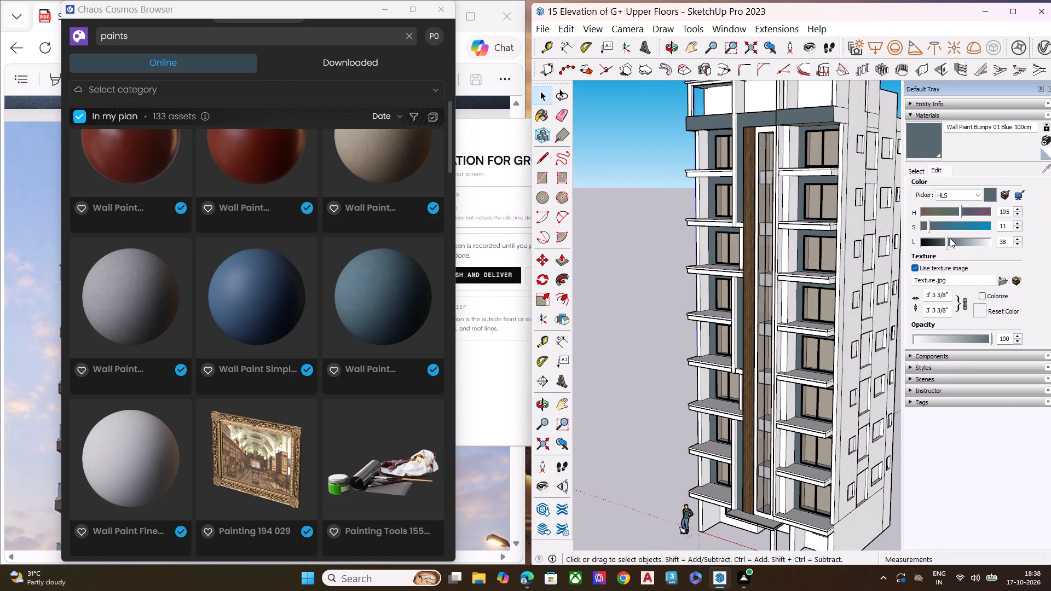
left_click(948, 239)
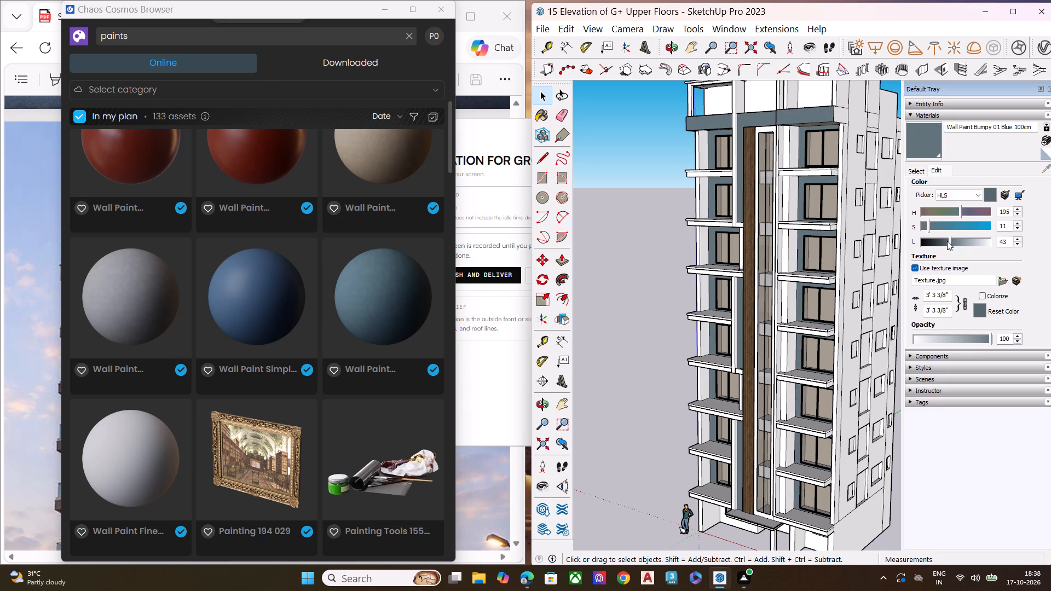
Undo the Wall Paint Bumpy 01 Blue lightness adjustments and the facade painting, back to only the upper four left-bay recesses painted.
key("ctrl+z")
key("ctrl+z")
key("ctrl+z")
key("ctrl+z")
key("ctrl+z")
key("ctrl+z")
key("ctrl+z")
key("ctrl+z")
key("ctrl+z")
key("ctrl+z")
key("ctrl+z")
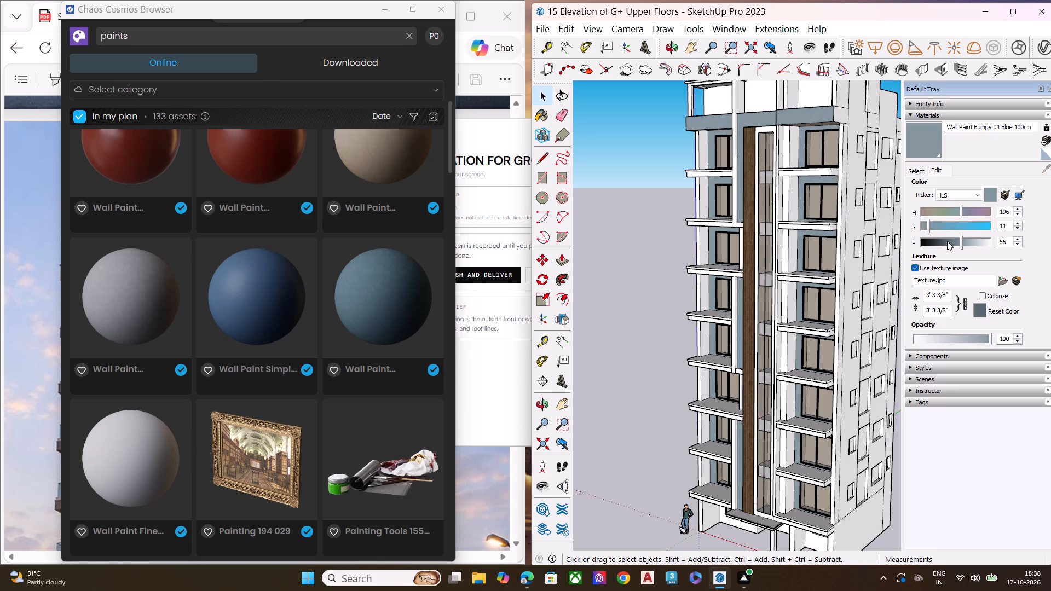
key("ctrl+z")
key("ctrl+z")
key("ctrl+z")
key("ctrl+z")
key("ctrl+z")
key("ctrl+z")
key("ctrl+z")
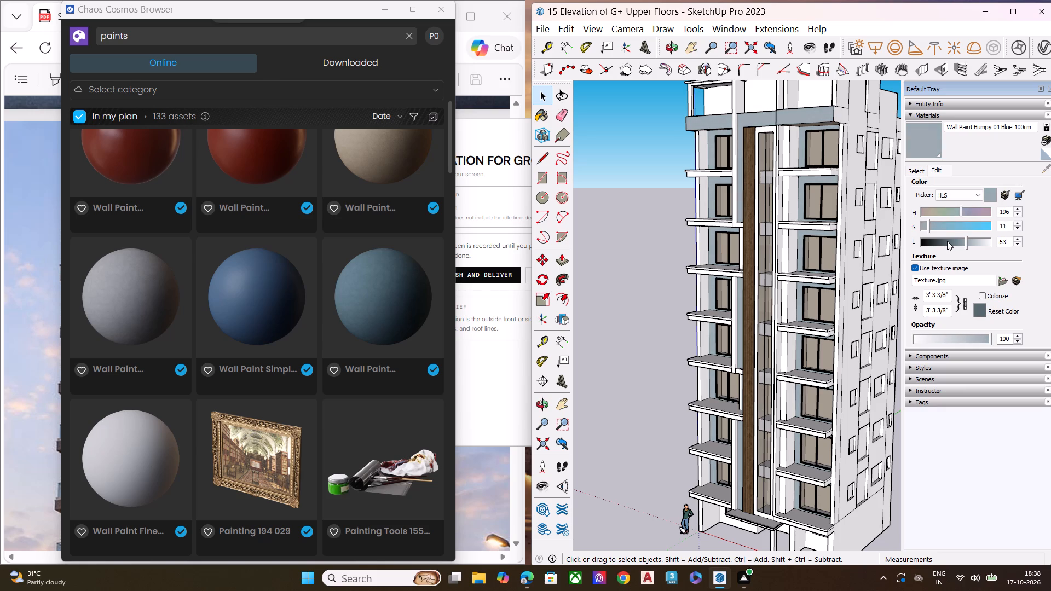
key("ctrl+z")
key("ctrl+z")
key("ctrl+z")
key("ctrl+z")
key("ctrl+z")
key("ctrl+z")
key("ctrl+z")
key("ctrl+z")
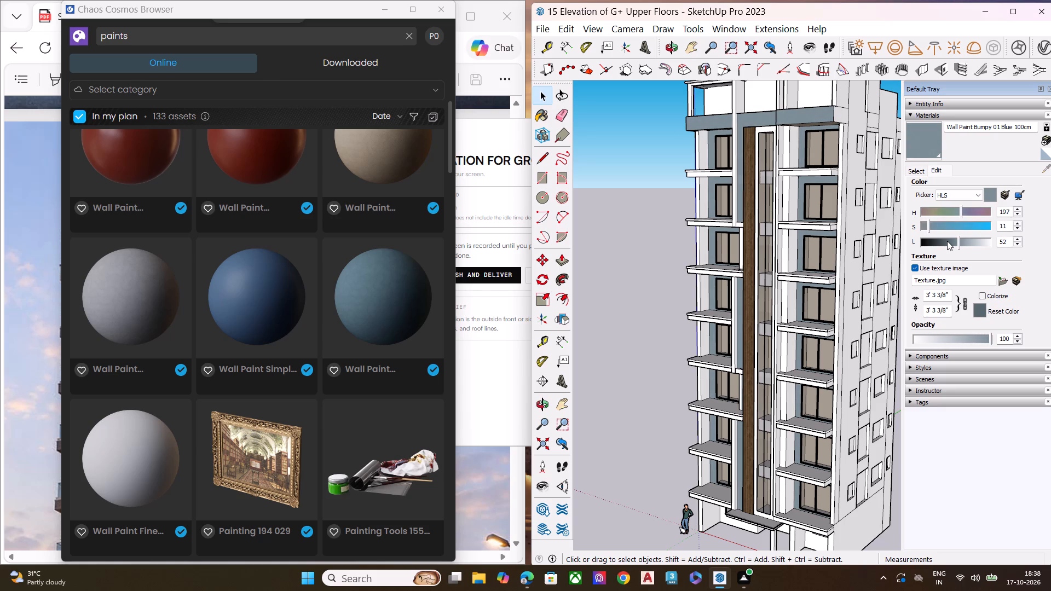
key("ctrl+z")
key("ctrl+z")
key("ctrl+z")
key("ctrl+z")
key("ctrl+z")
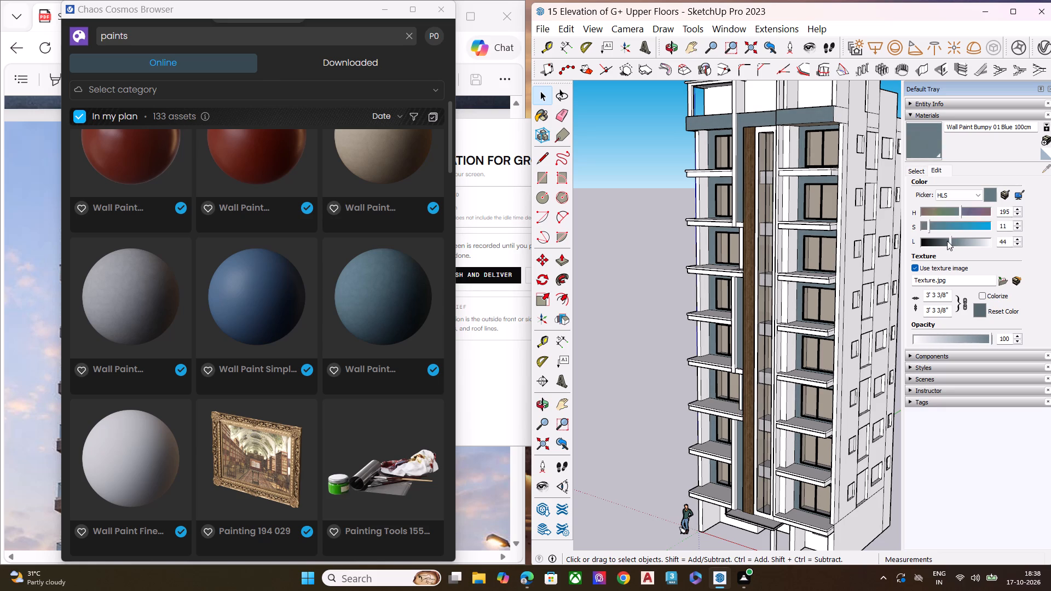
key("ctrl+z")
key("ctrl+z")
key("ctrl+z")
key("ctrl+z")
key("ctrl+z")
key("ctrl+z")
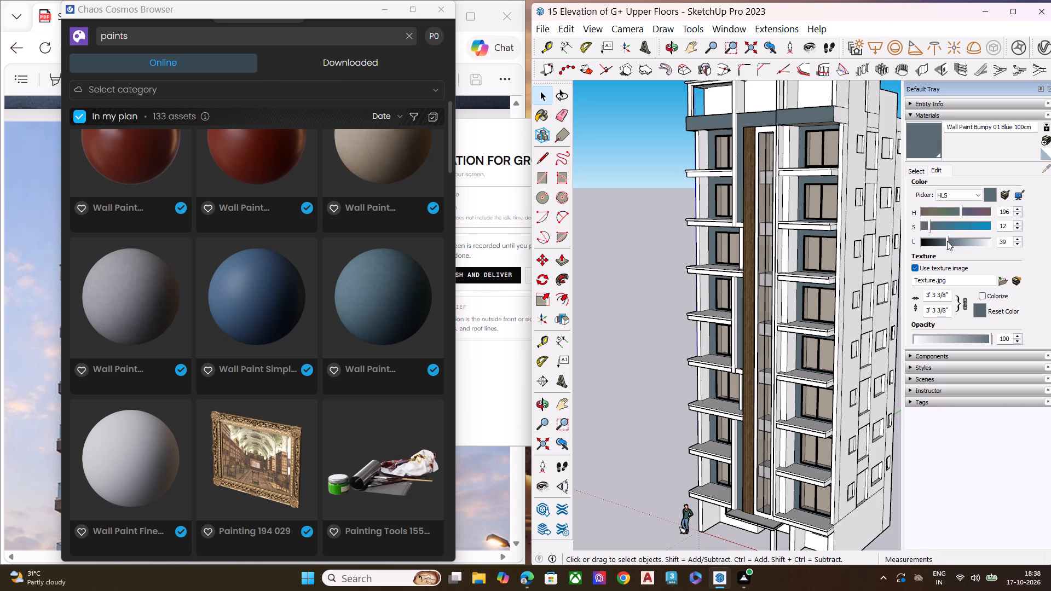
key("ctrl+z")
key("ctrl+z")
key("ctrl+z")
key("ctrl+z")
key("ctrl+z")
key("ctrl+z")
key("ctrl+z")
key("ctrl+z")
key("ctrl+z")
key("ctrl+z")
key("ctrl+z")
key("ctrl+z")
key("ctrl+z")
key("ctrl+z")
key("ctrl+z")
key("ctrl+z")
key("ctrl+z")
key("ctrl+z")
key("ctrl+z")
key("ctrl+z")
key("ctrl+z")
key("ctrl+z")
key("ctrl+z")
key("ctrl+z")
key("ctrl+z")
key("ctrl+z")
key("ctrl+z")
key("ctrl+z")
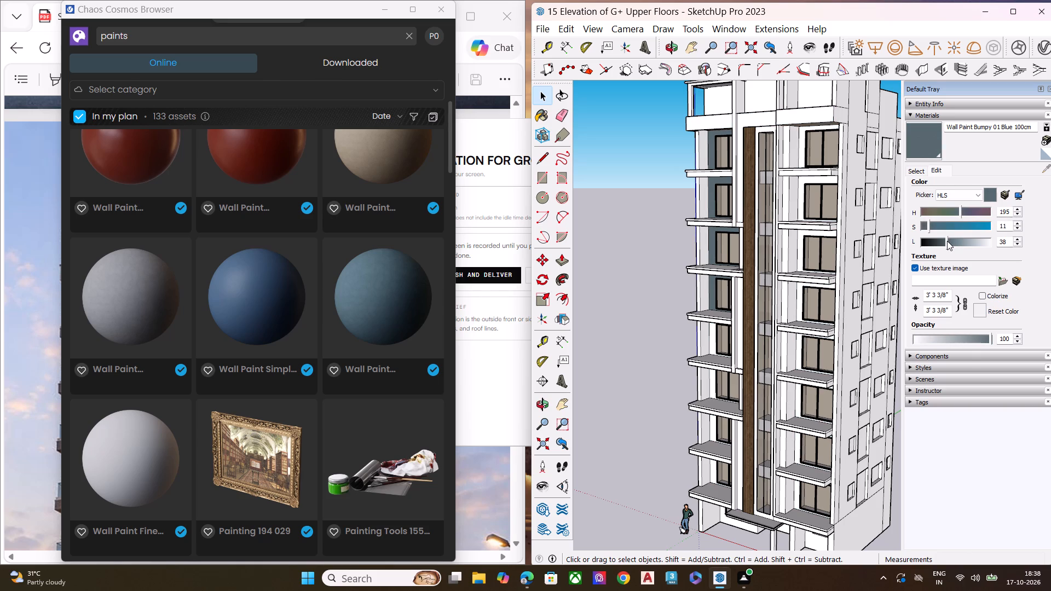
Paint the back and side walls of the left bay's fifth and sixth recesses from the top with Wall Paint Bumpy 01 Blue 100cm.
left_click(925, 136)
middle_click_drag(838, 239, 873, 171)
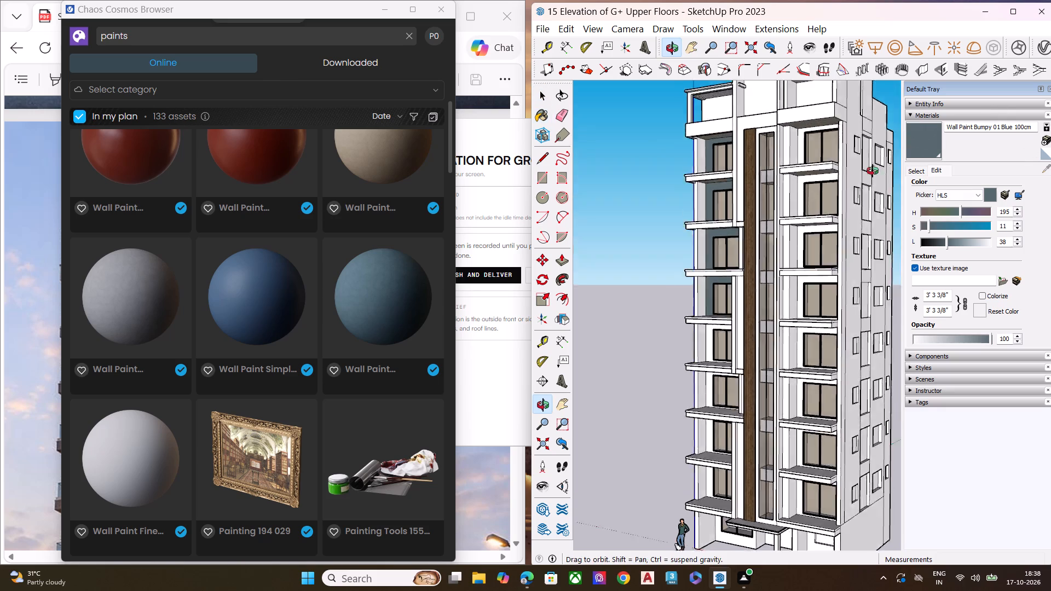
middle_click_drag(873, 171, 891, 143)
scroll(802, 253, "up", 7)
left_click(655, 375)
scroll(691, 345, "down", 8)
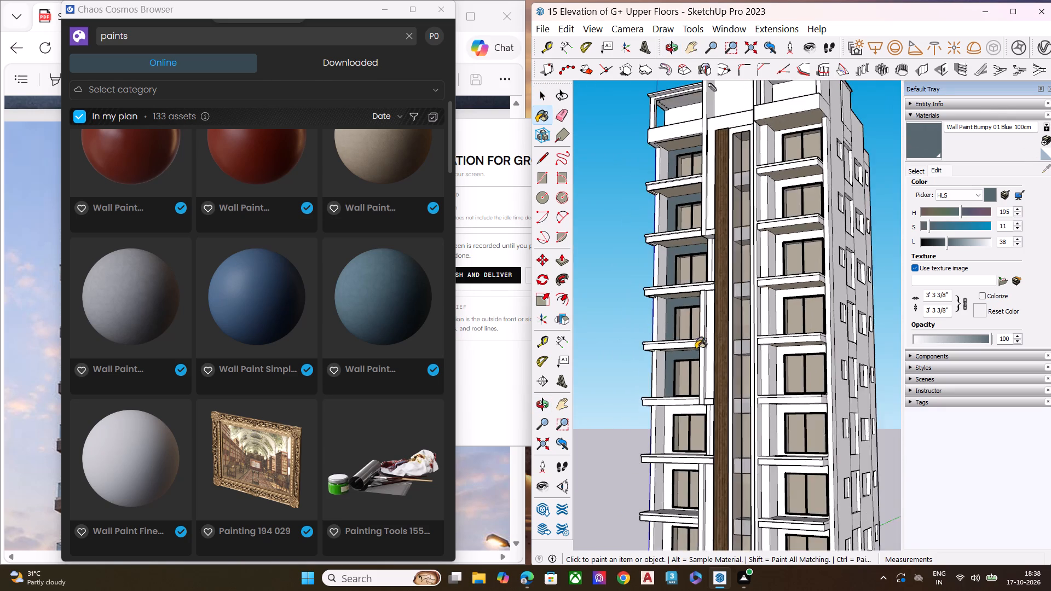
middle_click_drag(692, 353, 936, 346)
scroll(759, 377, "up", 4)
left_click(700, 368)
scroll(724, 317, "down", 4)
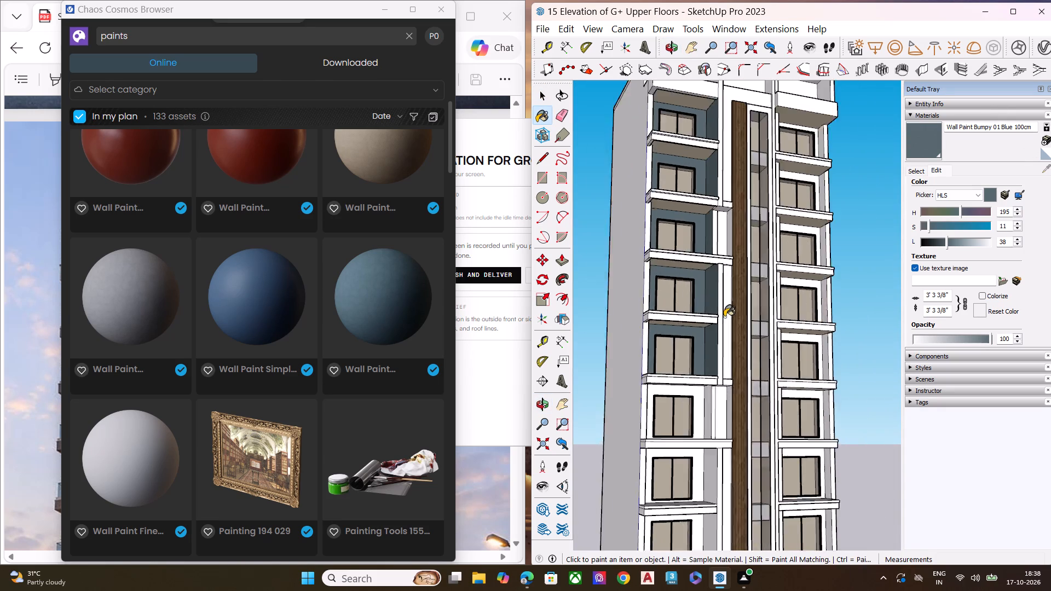
scroll(724, 317, "down", 3)
scroll(668, 435, "up", 1)
scroll(651, 445, "down", 1)
scroll(649, 446, "up", 1)
scroll(649, 446, "down", 1)
scroll(649, 446, "up", 2)
scroll(698, 401, "up", 4)
middle_click_drag(674, 398, 558, 383)
scroll(607, 378, "down", 1)
scroll(615, 378, "up", 3)
left_click(622, 367)
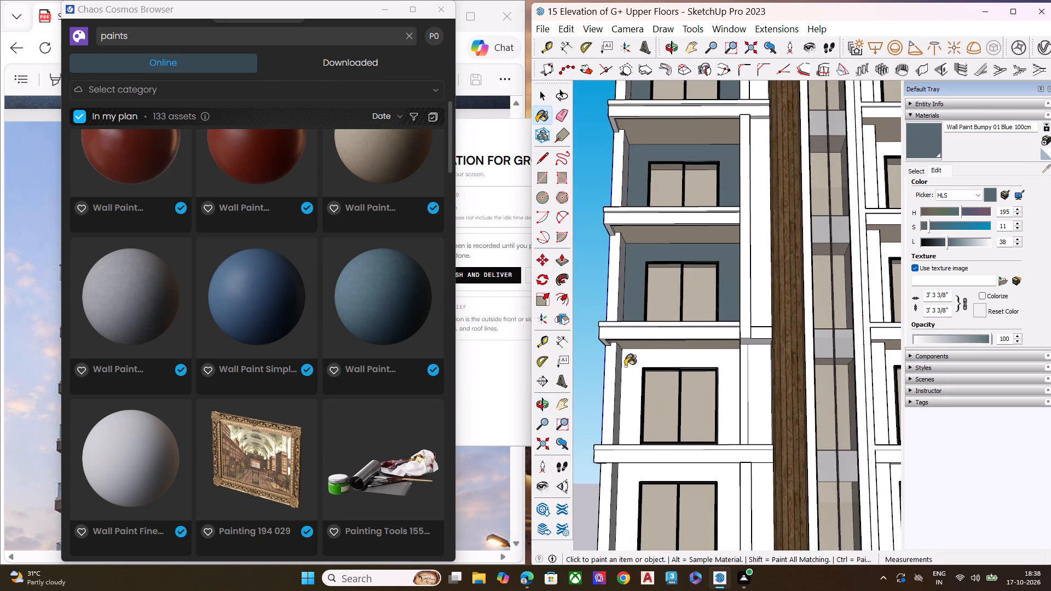
left_click(683, 366)
middle_click_drag(730, 372, 835, 366)
left_click(731, 372)
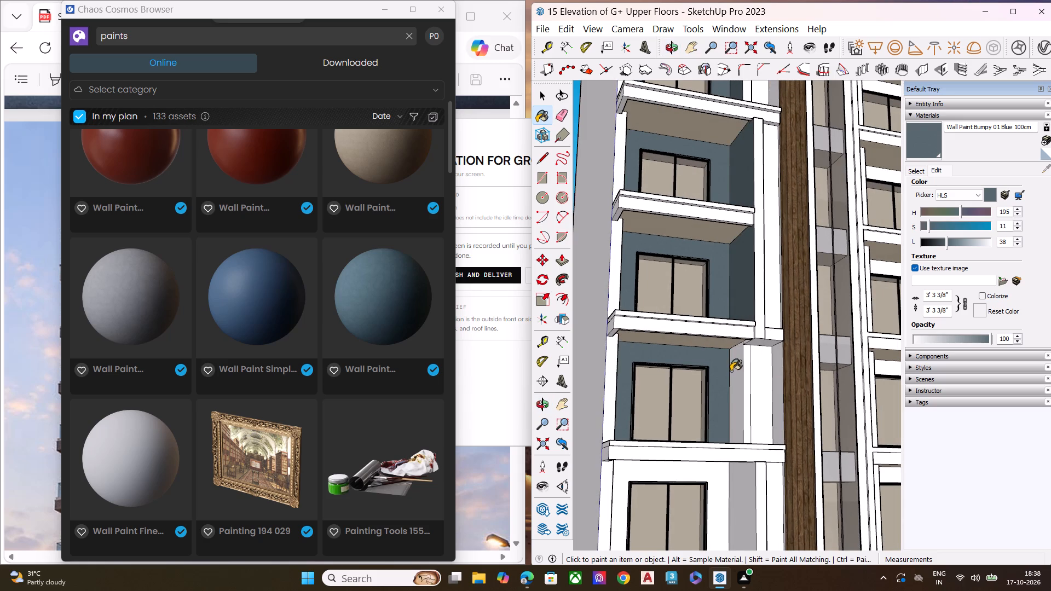
Paint the back and side walls of the two lowest left-bay recesses above the ground floor with the bumpy blue paint.
scroll(713, 335, "down", 4)
scroll(711, 335, "up", 1)
scroll(711, 335, "down", 3)
scroll(709, 341, "up", 1)
scroll(707, 345, "down", 3)
scroll(692, 447, "up", 1)
scroll(692, 449, "down", 1)
scroll(692, 450, "up", 5)
scroll(731, 415, "up", 4)
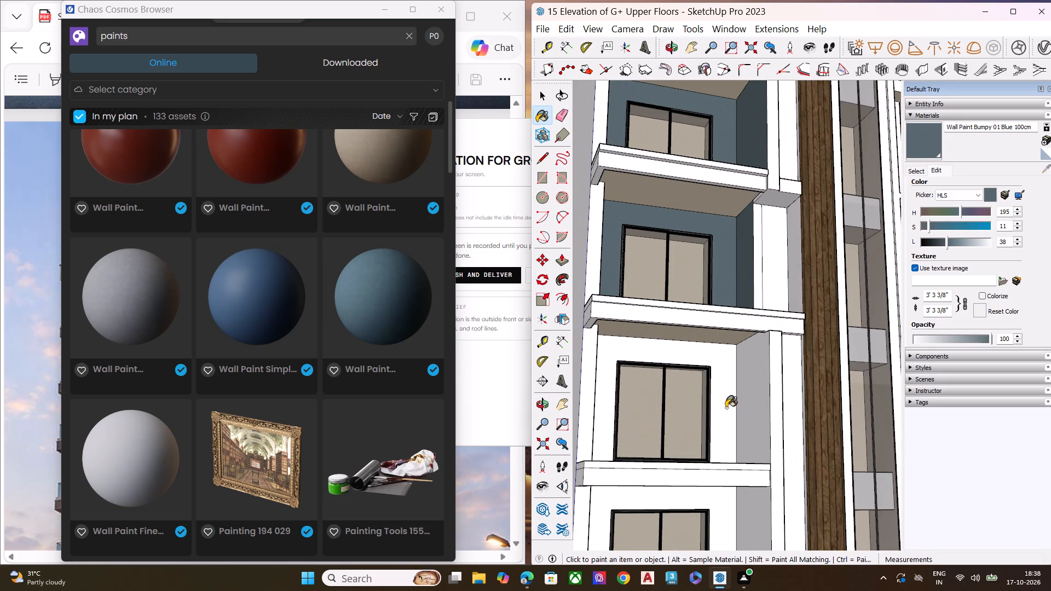
left_click(726, 408)
left_click(755, 383)
scroll(701, 352, "down", 3)
scroll(704, 350, "up", 1)
scroll(709, 348, "down", 4)
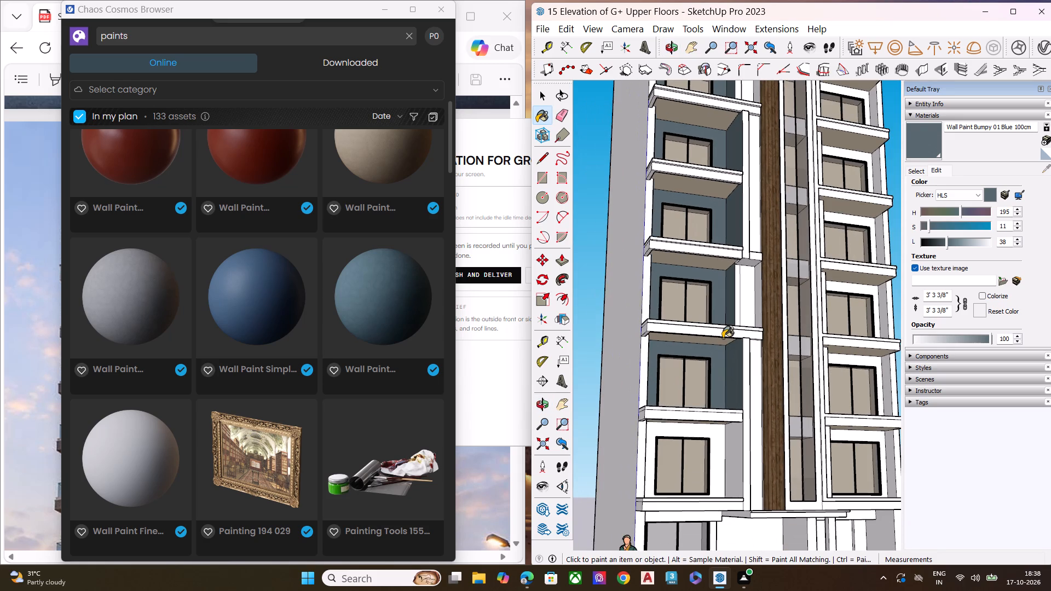
scroll(722, 338, "down", 8)
scroll(729, 449, "up", 5)
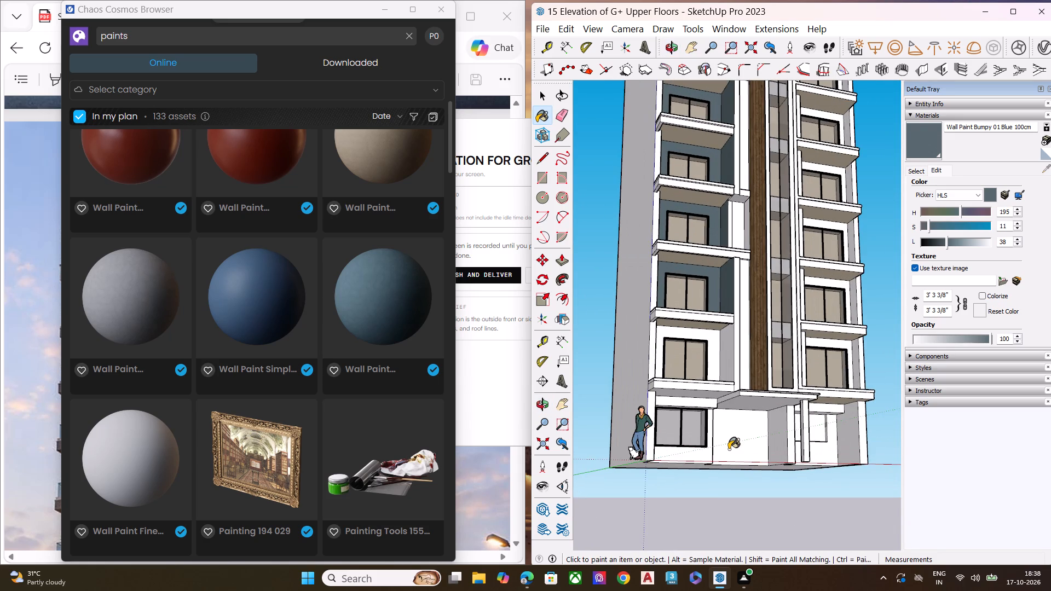
scroll(713, 459, "up", 5)
scroll(713, 301, "up", 1)
scroll(713, 297, "down", 1)
scroll(713, 293, "up", 1)
left_click(713, 287)
left_click(731, 279)
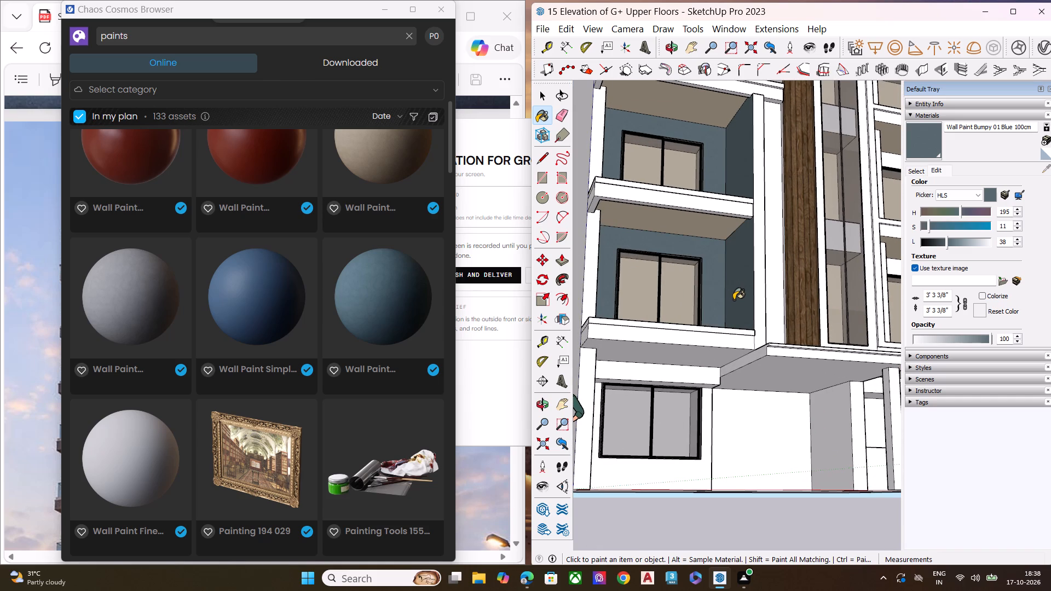
Paint the back and side walls of the right bay's topmost balcony recess with the bumpy blue paint.
scroll(719, 316, "down", 6)
middle_click_drag(821, 386, 738, 444)
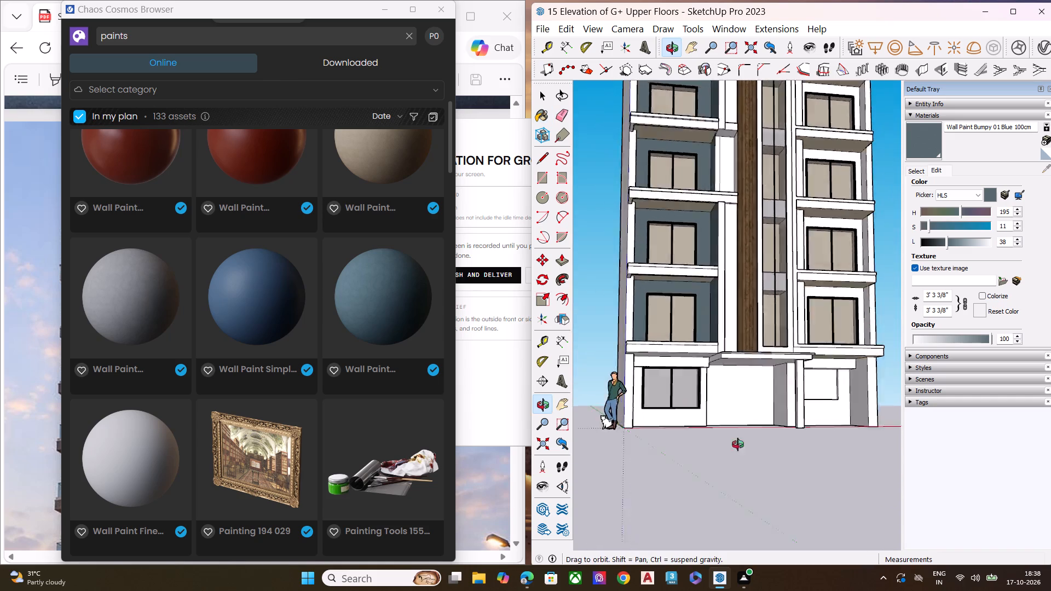
middle_click_drag(738, 444, 602, 488)
scroll(633, 386, "down", 9)
scroll(706, 174, "up", 9)
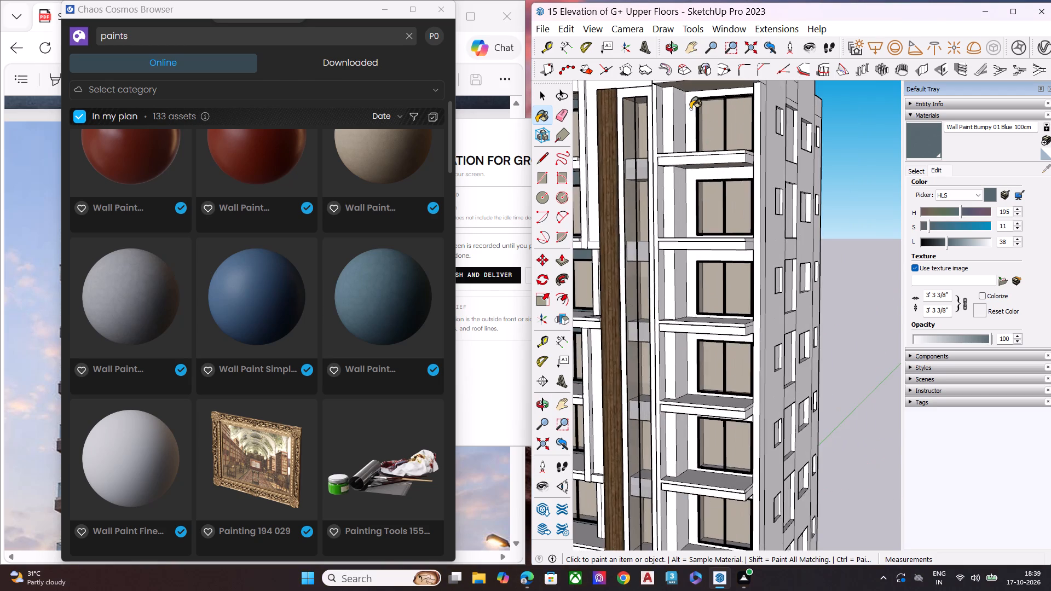
scroll(683, 100, "up", 7)
left_click(694, 102)
middle_click_drag(723, 167, 1031, 182)
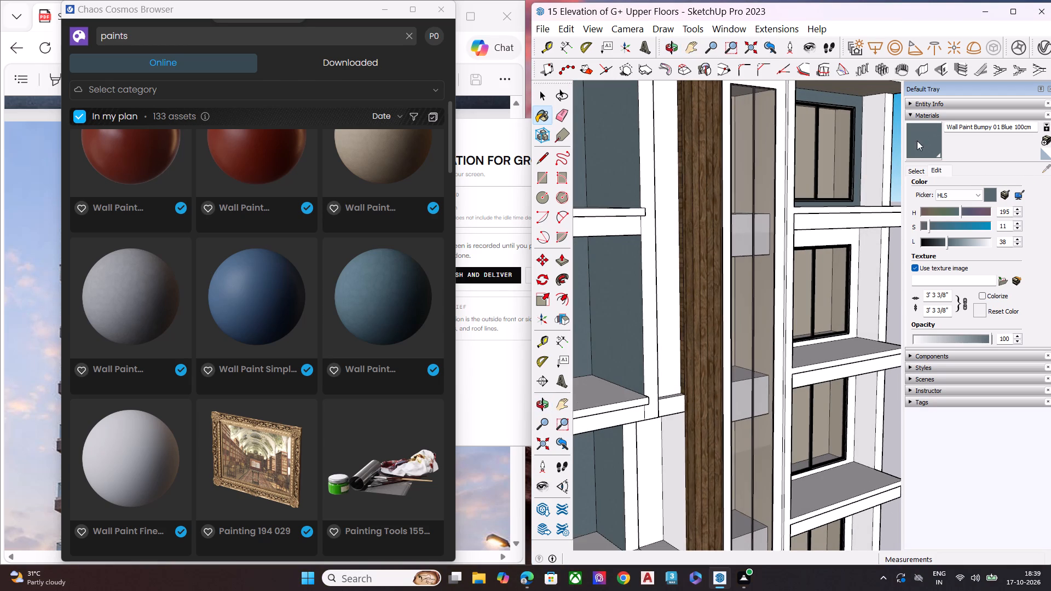
left_click(870, 148)
Paint the back and side walls of the right bay's second recess from the top with the bumpy blue paint.
middle_click_drag(866, 284, 721, 281)
scroll(902, 237, "down", 4)
scroll(902, 237, "up", 1)
scroll(902, 237, "down", 2)
scroll(902, 237, "up", 1)
scroll(902, 237, "down", 1)
scroll(793, 245, "down", 10)
middle_click_drag(758, 300, 833, 230)
scroll(787, 264, "up", 1)
middle_click_drag(833, 230, 946, 171)
middle_click_drag(839, 229, 823, 224)
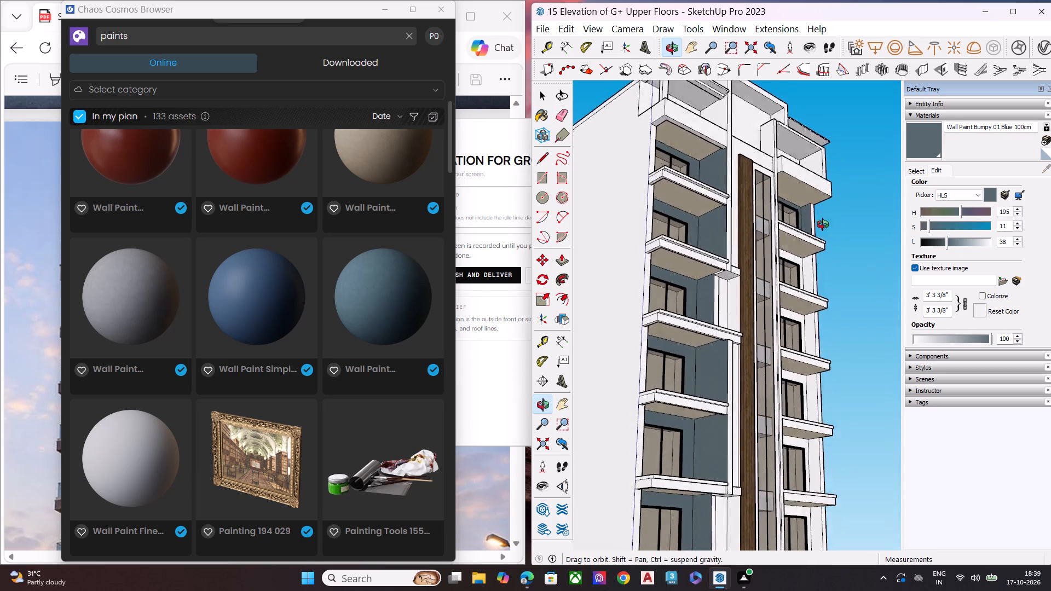
middle_click_drag(823, 224, 592, 298)
middle_click_drag(737, 297, 498, 294)
scroll(686, 257, "up", 7)
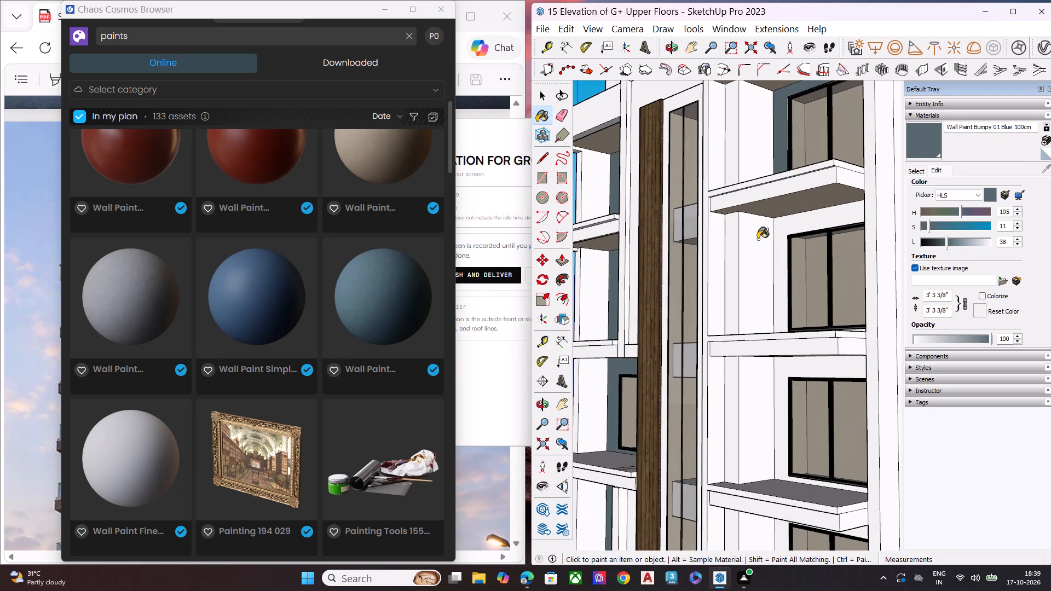
left_click(785, 230)
scroll(702, 223, "up", 1)
scroll(702, 223, "down", 7)
middle_click_drag(659, 241, 1037, 244)
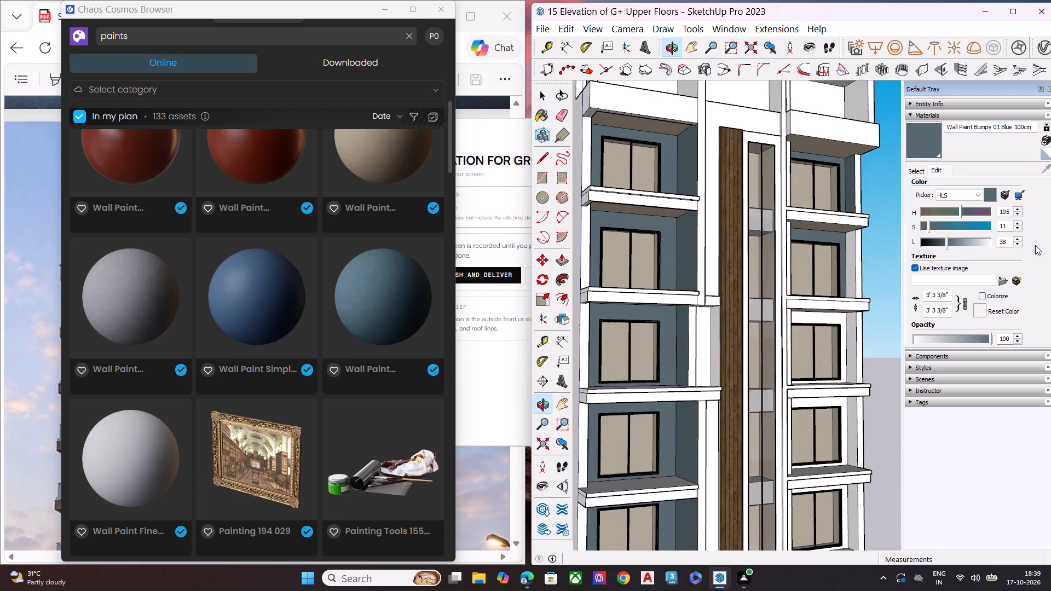
middle_click_drag(805, 270, 909, 247)
scroll(874, 247, "up", 5)
left_click(824, 244)
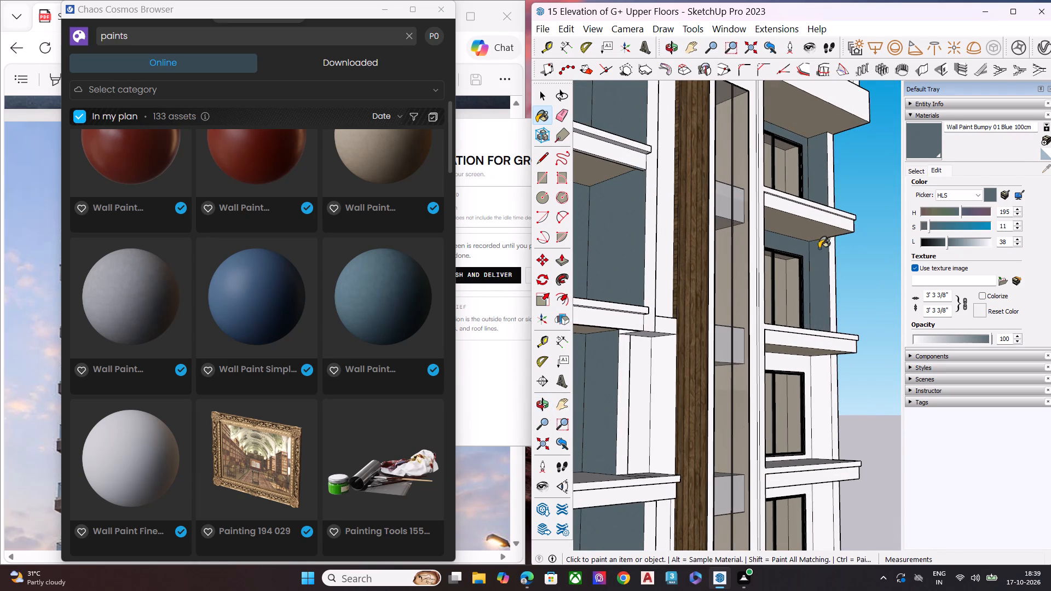
Paint the back and side walls of the right bay's third and fourth recesses from the top with the bumpy blue paint.
scroll(805, 249, "down", 8)
scroll(823, 341, "up", 7)
left_click(791, 277)
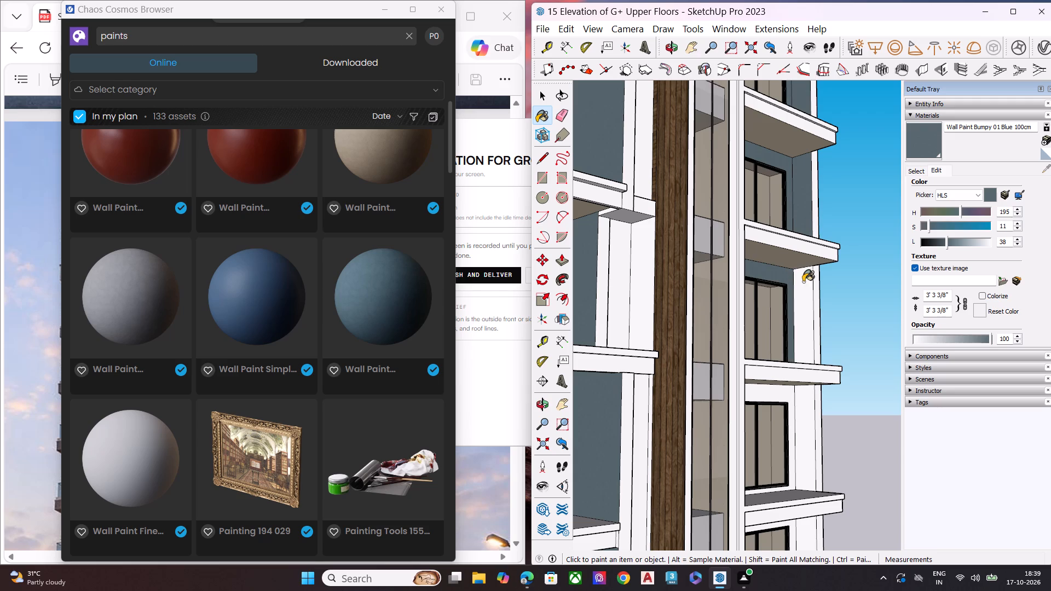
left_click(806, 284)
scroll(784, 261, "down", 7)
scroll(800, 369, "up", 4)
scroll(797, 373, "down", 1)
scroll(796, 374, "up", 3)
left_click(778, 289)
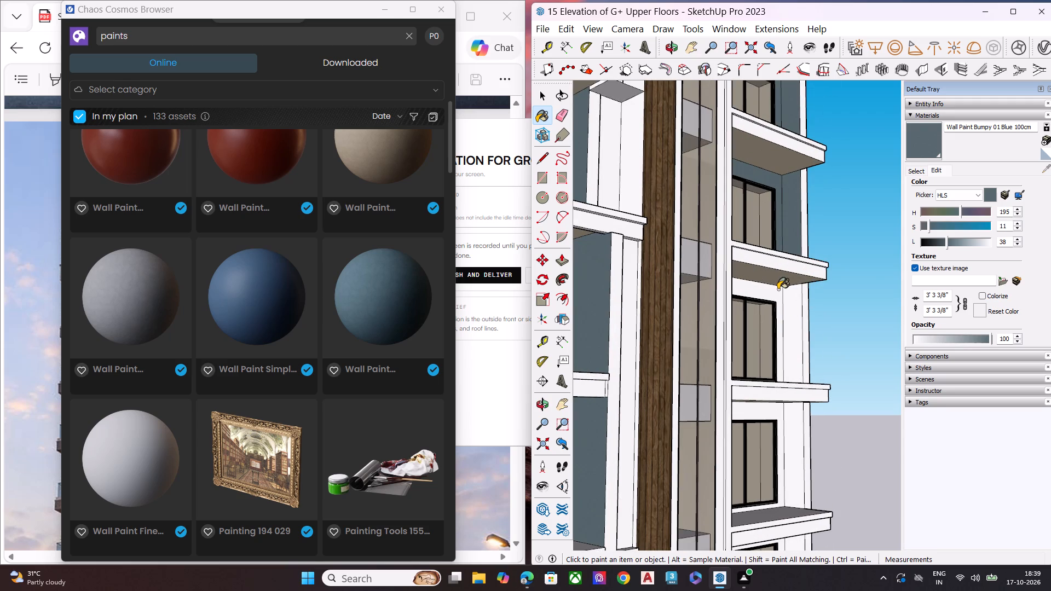
left_click(798, 302)
Paint the back and side walls of the right bay's fifth recess from the top with the bumpy blue paint.
scroll(795, 303, "down", 3)
scroll(795, 303, "up", 1)
scroll(795, 303, "down", 2)
scroll(776, 368, "up", 2)
scroll(774, 370, "down", 1)
scroll(774, 372, "up", 4)
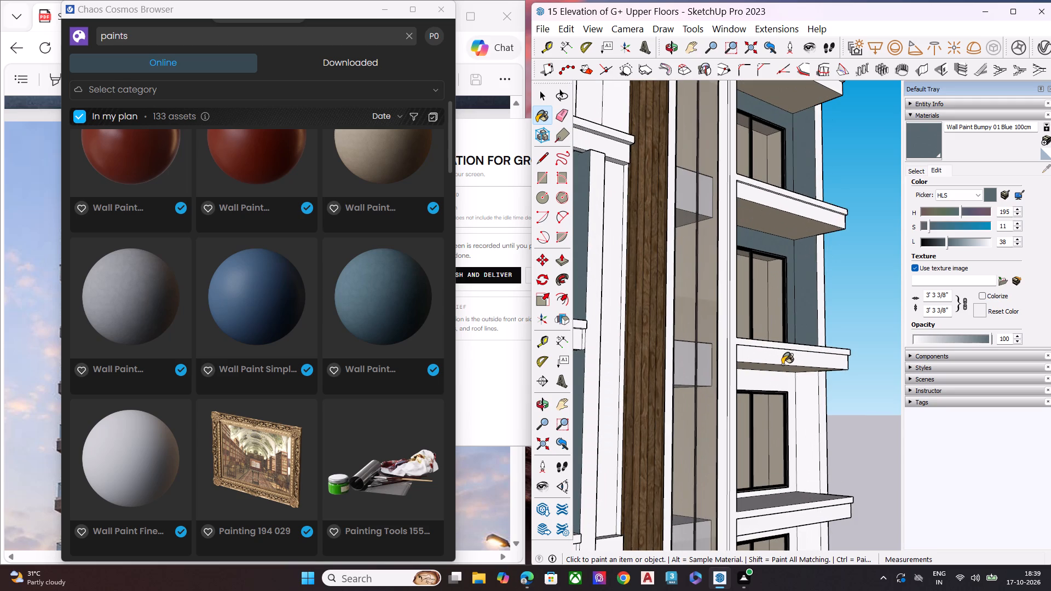
scroll(784, 368, "up", 4)
left_click(795, 397)
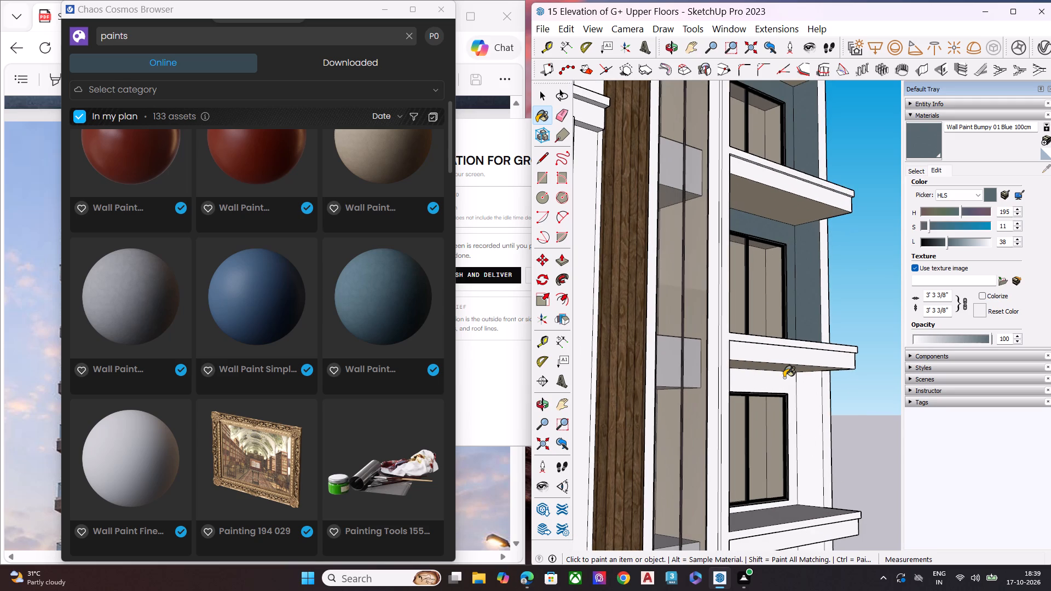
left_click(784, 378)
left_click(807, 387)
Paint the back and side walls of the right bay's sixth recess from the top with the bumpy blue paint.
scroll(788, 306, "down", 3)
scroll(788, 302, "up", 1)
scroll(788, 302, "down", 4)
scroll(810, 285, "up", 1)
scroll(810, 285, "down", 3)
scroll(810, 285, "up", 1)
scroll(810, 285, "down", 1)
scroll(807, 384, "up", 2)
scroll(807, 389, "down", 1)
scroll(807, 393, "up", 3)
scroll(805, 433, "down", 1)
scroll(804, 437, "up", 3)
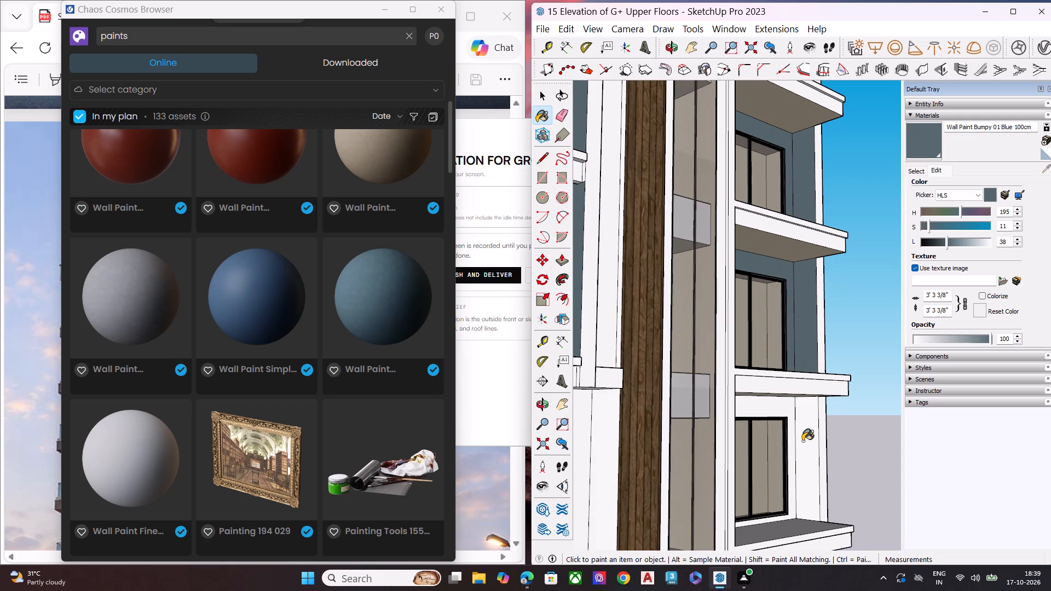
left_click(790, 416)
left_click(804, 416)
Paint the back and side walls of the right bay's seventh recess from the top with the bumpy blue paint.
scroll(795, 351, "down", 4)
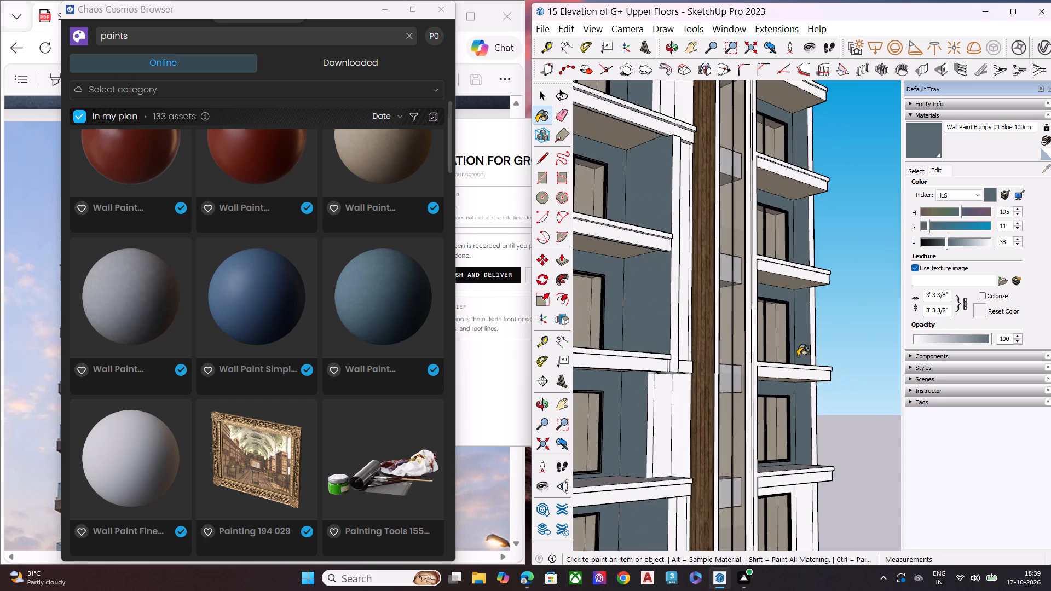
scroll(798, 321, "down", 8)
scroll(799, 433, "up", 3)
scroll(799, 443, "down", 1)
scroll(799, 443, "up", 5)
scroll(799, 389, "down", 2)
scroll(799, 389, "up", 5)
left_click(784, 358)
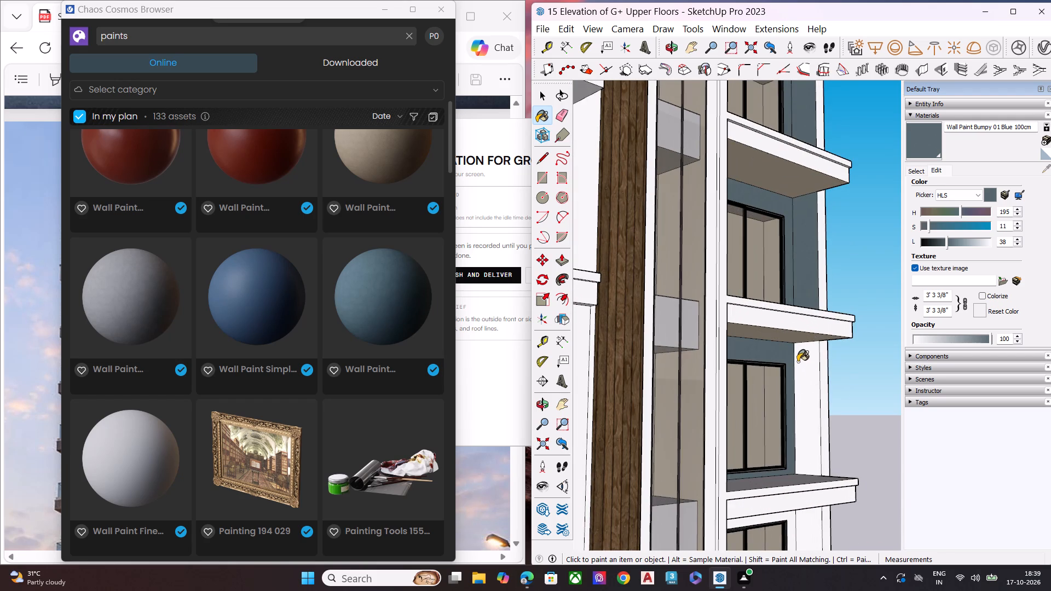
left_click(807, 367)
Paint the back and side walls of the right bay's lowest recess above the ground floor with the bumpy blue paint.
scroll(770, 340, "down", 3)
scroll(769, 335, "up", 1)
scroll(769, 332, "down", 3)
scroll(769, 337, "up", 1)
scroll(769, 338, "down", 4)
scroll(775, 459, "up", 5)
scroll(775, 460, "down", 2)
scroll(775, 460, "up", 7)
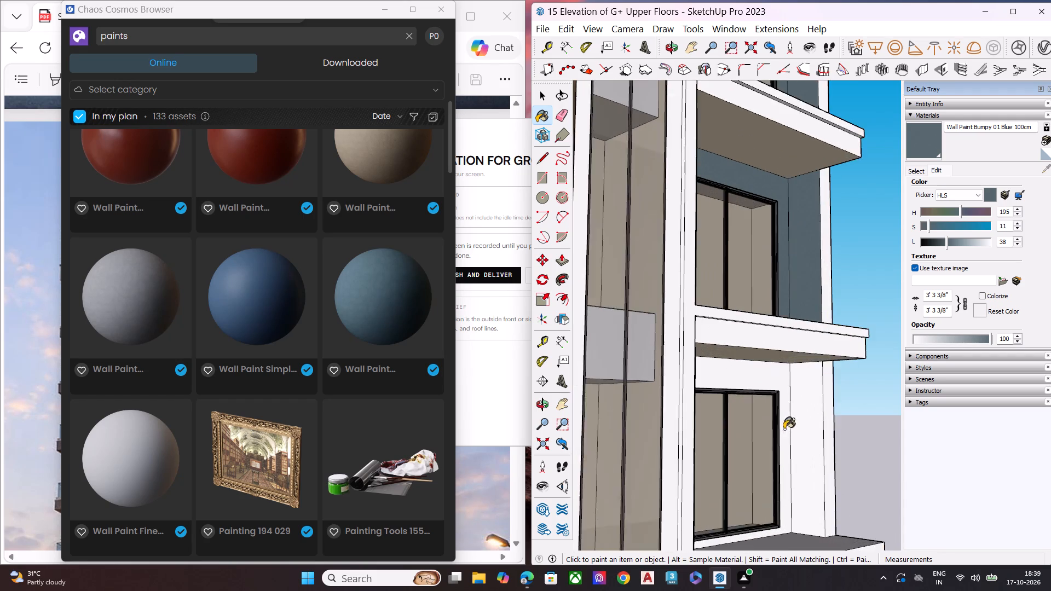
left_click(766, 367)
left_click(812, 373)
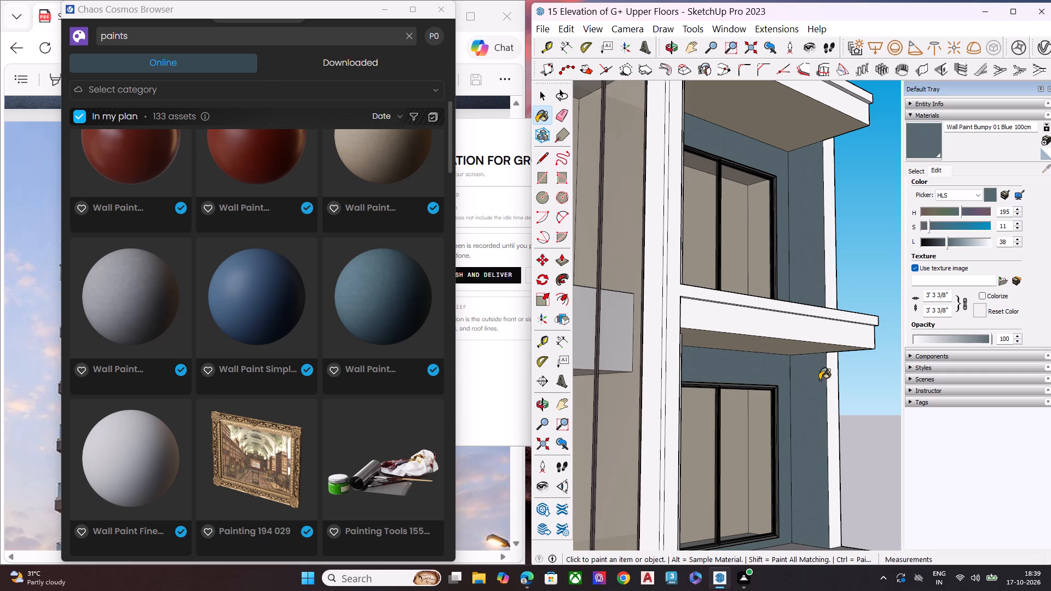
Leave the Paint Bucket tool and examine the tower's repainted recesses and front and side facades from several angles.
scroll(827, 368, "down", 6)
middle_click_drag(842, 368, 696, 404)
scroll(707, 379, "down", 15)
middle_click_drag(816, 375, 770, 381)
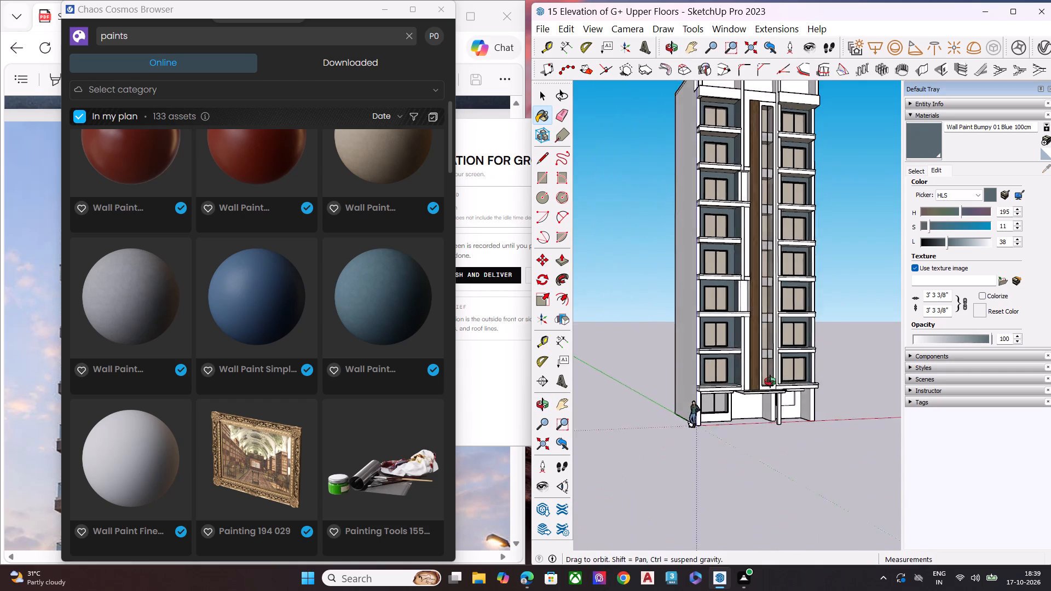
middle_click_drag(770, 381, 671, 382)
scroll(671, 385, "up", 1)
key("space")
key("space")
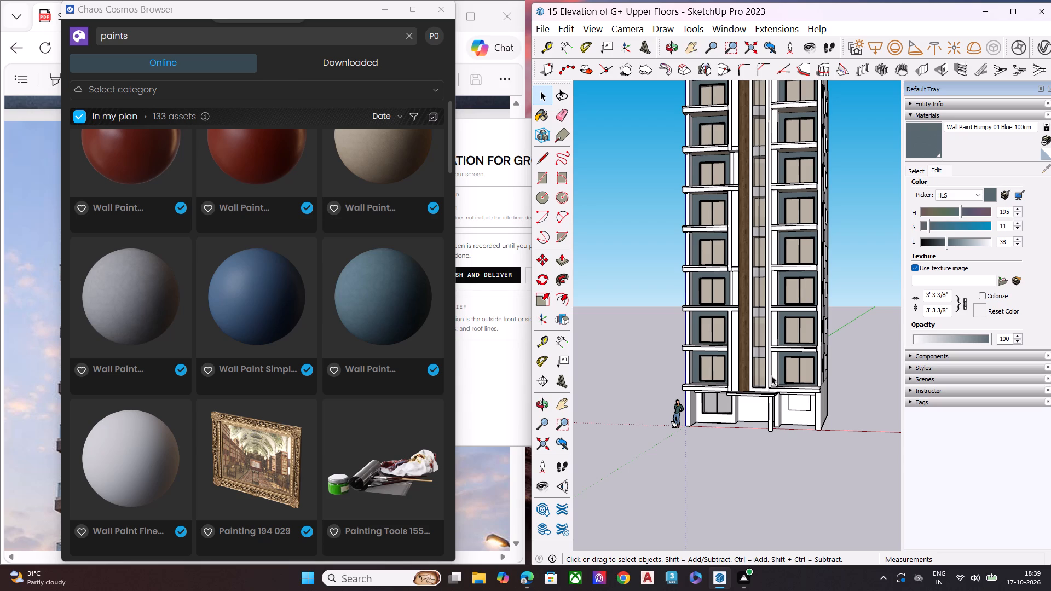
scroll(780, 385, "down", 6)
middle_click_drag(744, 410, 625, 497)
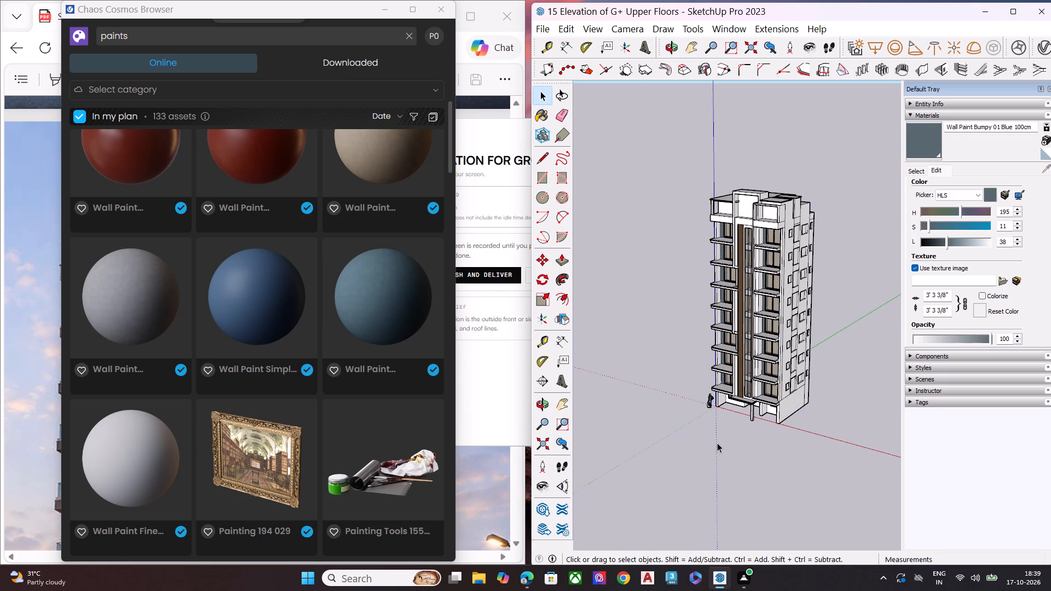
scroll(773, 347, "up", 1)
scroll(773, 346, "down", 3)
scroll(773, 346, "up", 6)
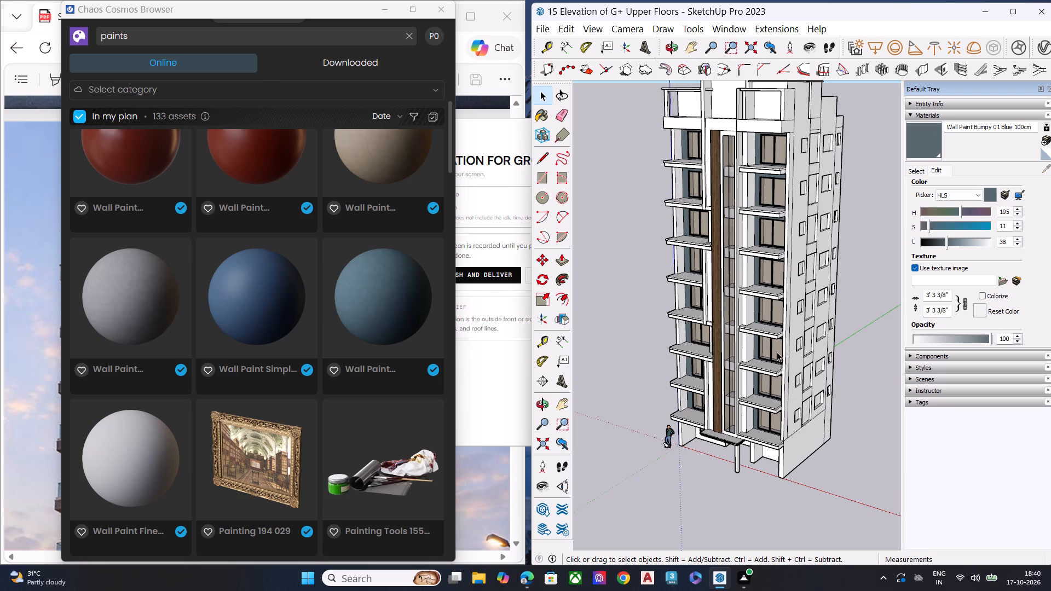
scroll(752, 376, "down", 4)
scroll(747, 384, "up", 1)
scroll(747, 384, "down", 1)
middle_click_drag(747, 385, 746, 299)
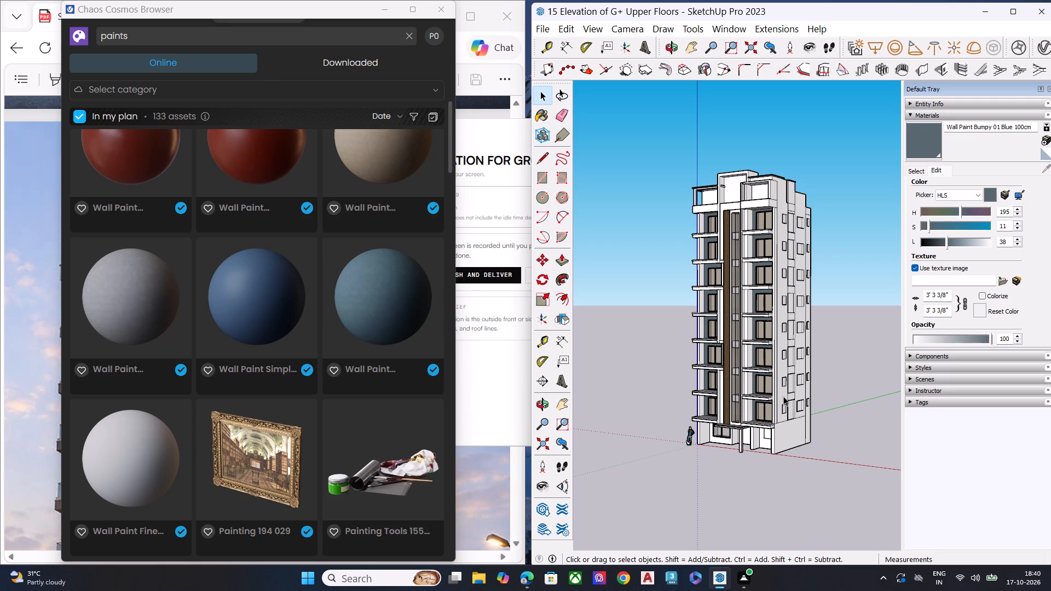
scroll(766, 369, "down", 3)
scroll(760, 358, "up", 1)
scroll(760, 358, "down", 1)
scroll(760, 358, "up", 1)
scroll(760, 358, "down", 1)
scroll(760, 358, "up", 3)
scroll(760, 358, "down", 1)
scroll(760, 358, "up", 10)
scroll(746, 375, "down", 2)
scroll(740, 371, "up", 1)
middle_click_drag(738, 370, 727, 277)
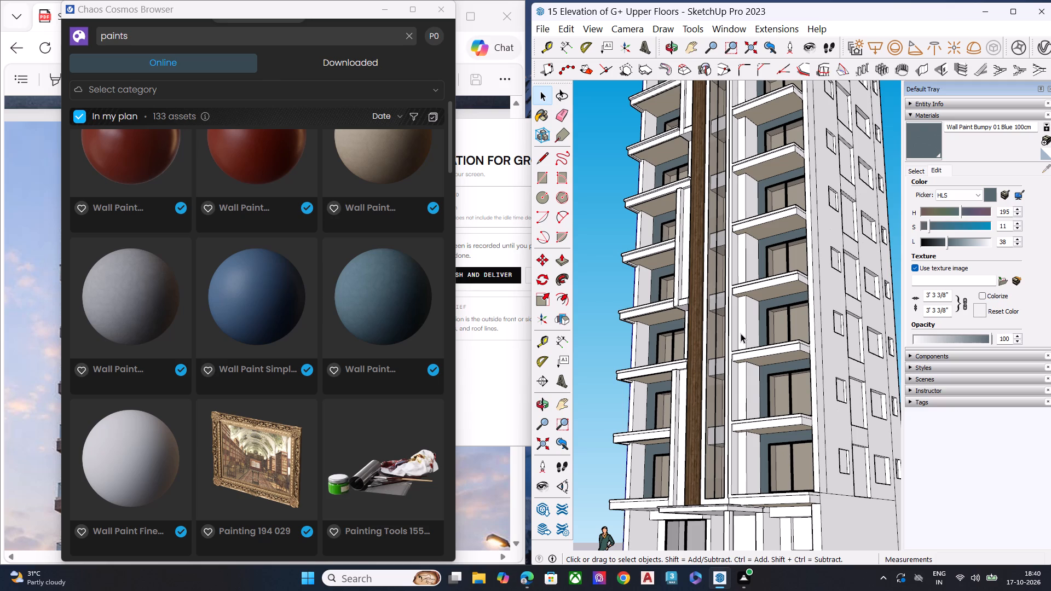
scroll(717, 297, "down", 8)
scroll(724, 301, "up", 1)
middle_click_drag(740, 286, 735, 405)
scroll(740, 286, "down", 1)
scroll(735, 405, "up", 1)
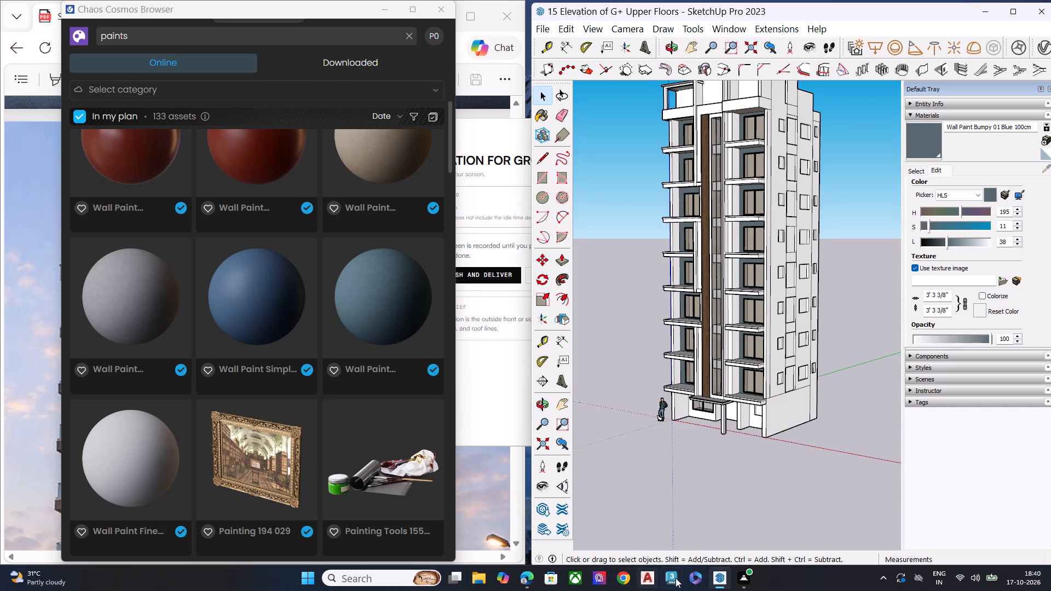
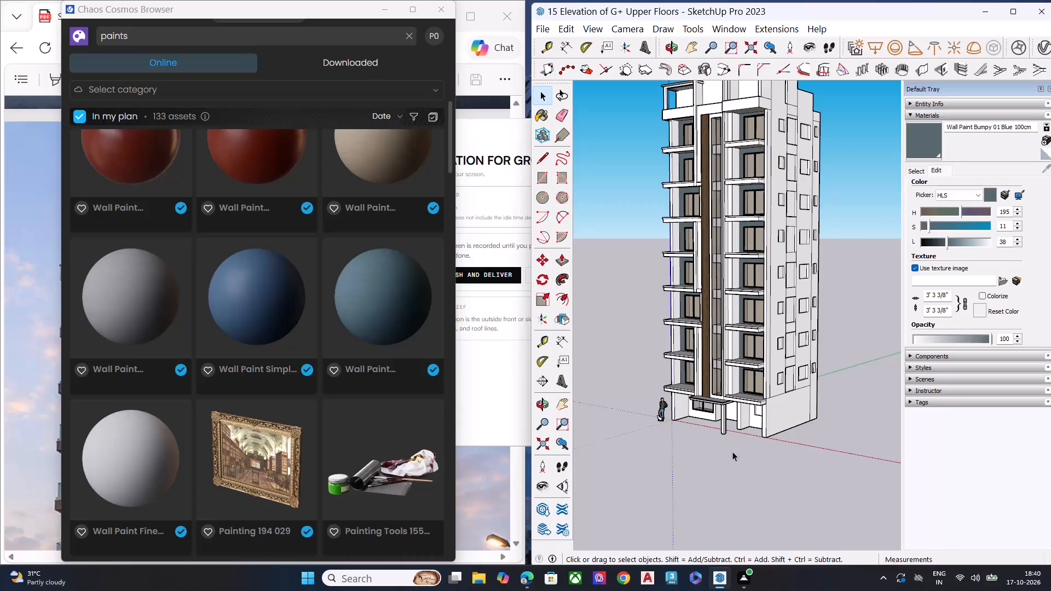
Examine the tower's front facade, balcony recesses, side walls and parapet from low, frontal and angled views.
middle_click_drag(738, 423, 757, 313)
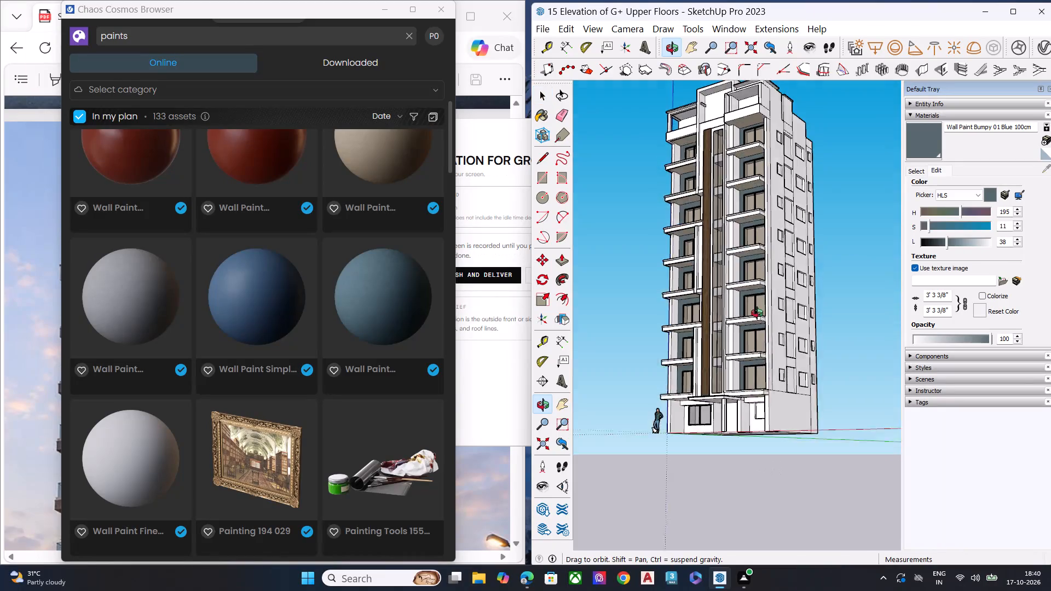
middle_click_drag(757, 313, 775, 288)
scroll(775, 288, "up", 9)
scroll(775, 290, "down", 3)
scroll(769, 320, "up", 1)
scroll(769, 325, "down", 8)
scroll(734, 333, "up", 9)
middle_click_drag(734, 330, 804, 239)
scroll(779, 284, "down", 1)
scroll(776, 289, "up", 1)
scroll(771, 296, "down", 3)
scroll(770, 299, "up", 3)
scroll(778, 299, "down", 5)
left_click(828, 265)
left_click_drag(835, 260, 839, 254)
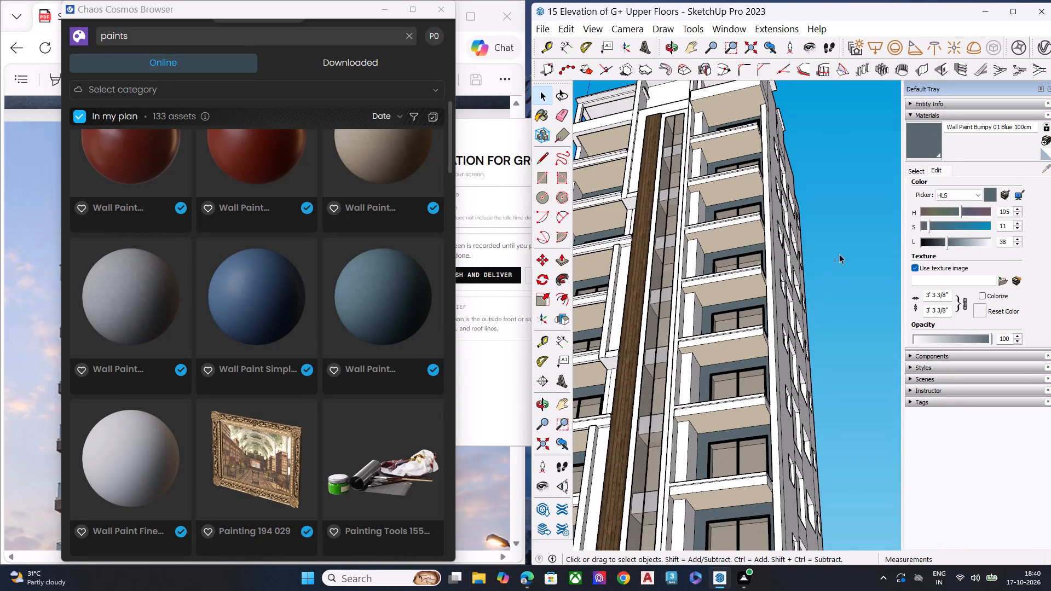
left_click_drag(839, 254, 839, 253)
left_click(845, 232)
left_click_drag(835, 186, 834, 178)
triple_click(834, 177)
left_click(834, 177)
left_click(837, 190)
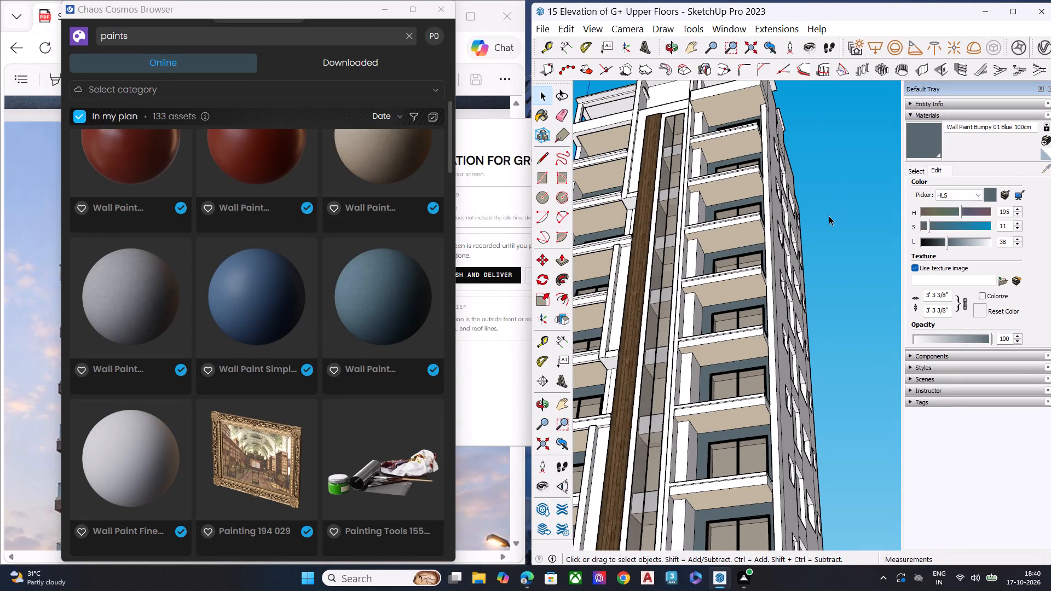
left_click(829, 217)
left_click(835, 226)
left_click(848, 227)
left_click(851, 216)
triple_click(852, 210)
triple_click(852, 210)
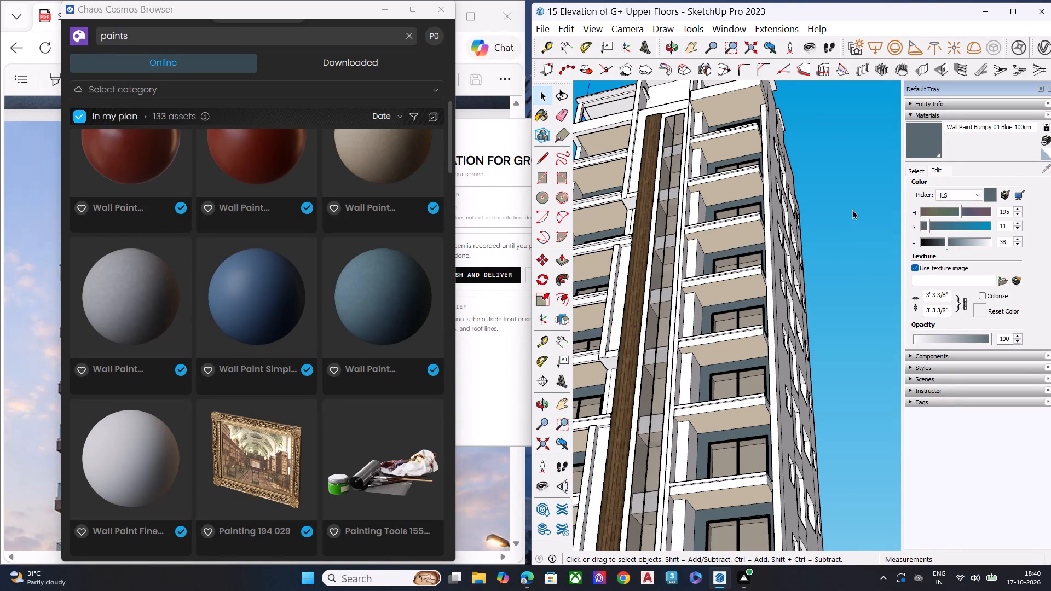
left_click(852, 210)
scroll(824, 224, "down", 2)
scroll(807, 227, "up", 1)
scroll(794, 229, "down", 7)
middle_click_drag(751, 255, 871, 355)
scroll(762, 238, "up", 1)
scroll(753, 224, "down", 1)
scroll(753, 223, "up", 1)
scroll(753, 222, "down", 1)
scroll(752, 218, "up", 2)
scroll(751, 212, "down", 1)
scroll(751, 212, "up", 5)
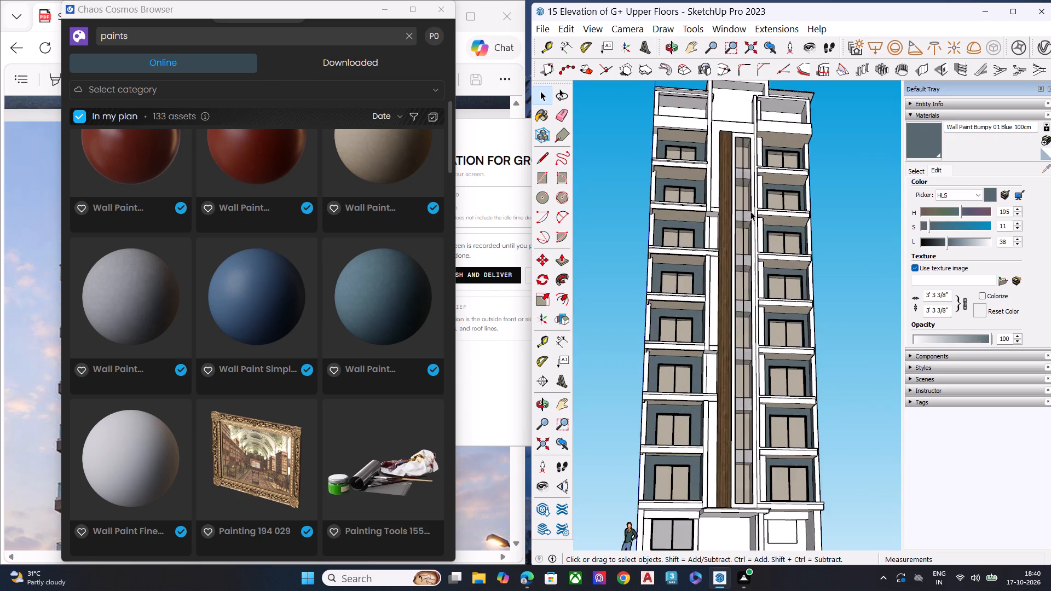
scroll(750, 211, "down", 5)
middle_click_drag(731, 219, 784, 304)
scroll(705, 206, "up", 8)
scroll(690, 202, "down", 8)
scroll(691, 210, "up", 2)
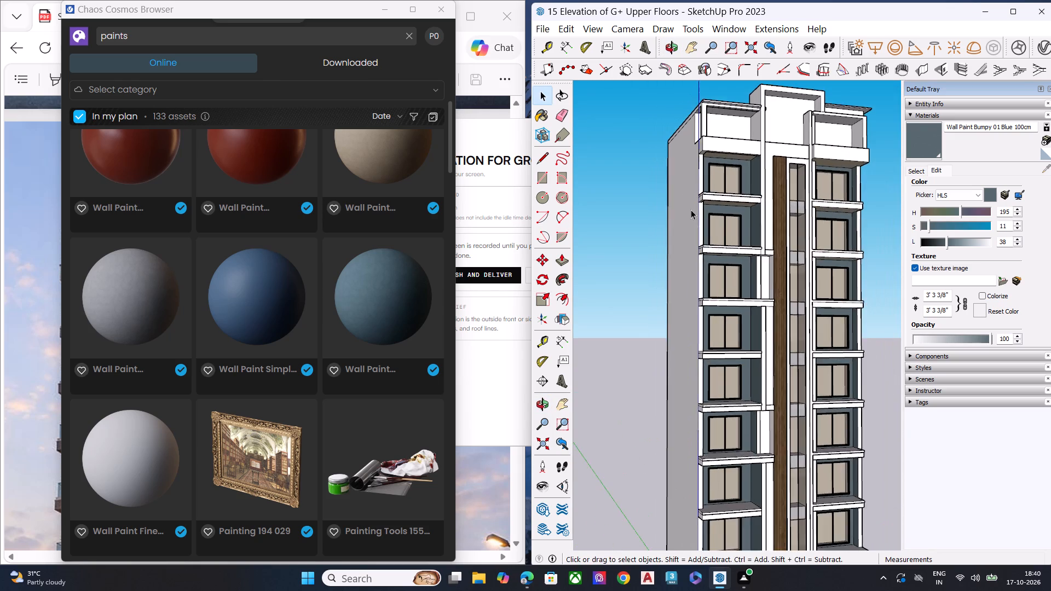
scroll(691, 210, "down", 3)
scroll(691, 210, "up", 2)
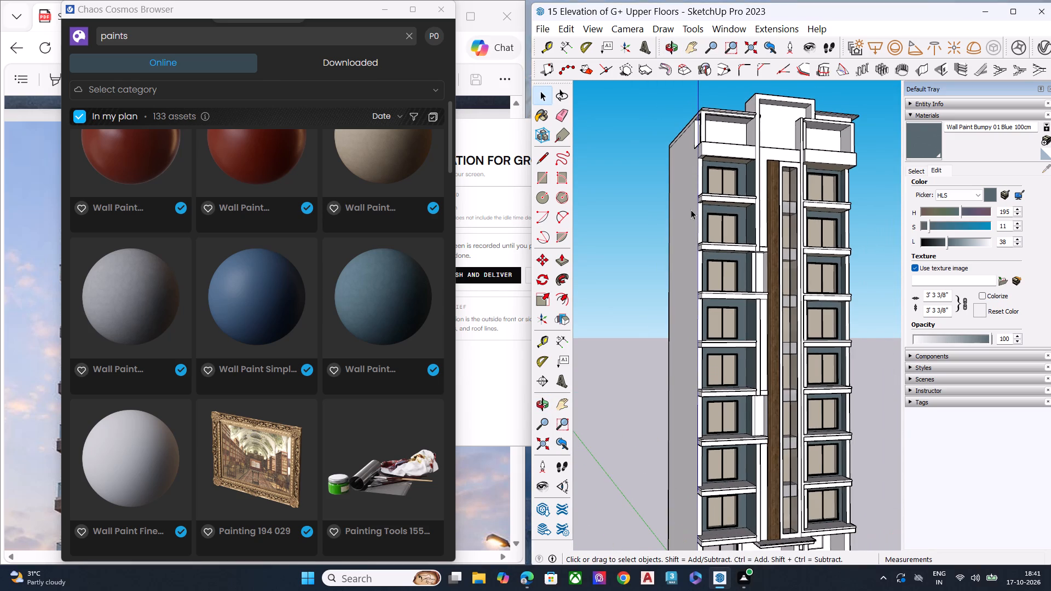
scroll(691, 210, "up", 1)
scroll(691, 210, "down", 5)
scroll(691, 210, "up", 3)
scroll(691, 210, "down", 1)
scroll(691, 210, "up", 1)
scroll(691, 210, "down", 1)
scroll(691, 210, "up", 3)
scroll(691, 210, "down", 5)
scroll(691, 210, "up", 1)
scroll(691, 210, "down", 2)
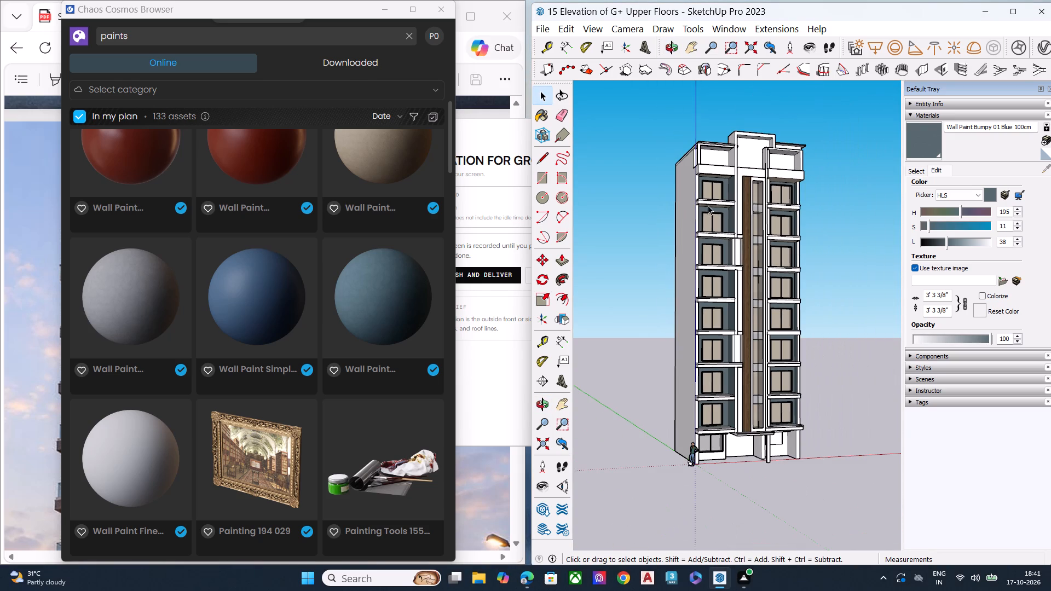
triple_click(819, 148)
middle_click_drag(816, 170, 736, 282)
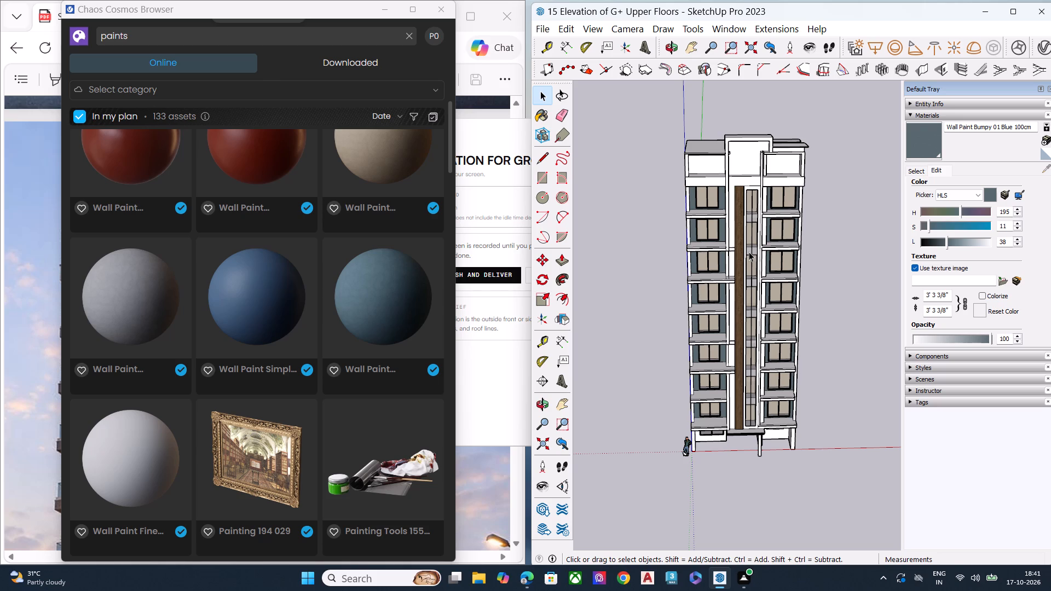
scroll(694, 316, "down", 3)
middle_click_drag(712, 399, 691, 329)
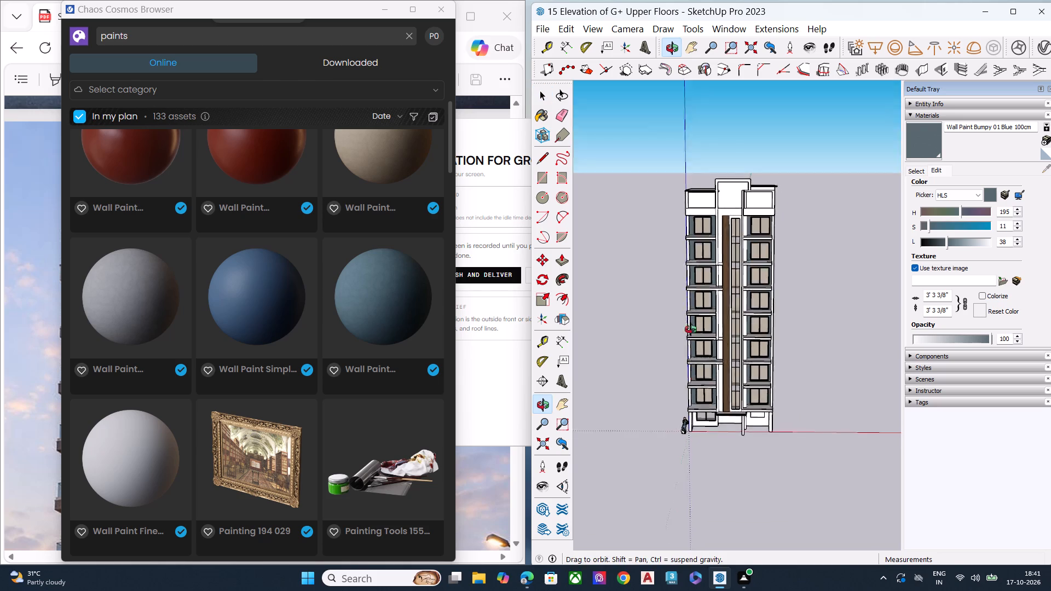
middle_click_drag(691, 329, 689, 282)
scroll(689, 289, "up", 8)
scroll(703, 362, "down", 6)
scroll(703, 363, "up", 2)
scroll(703, 363, "down", 1)
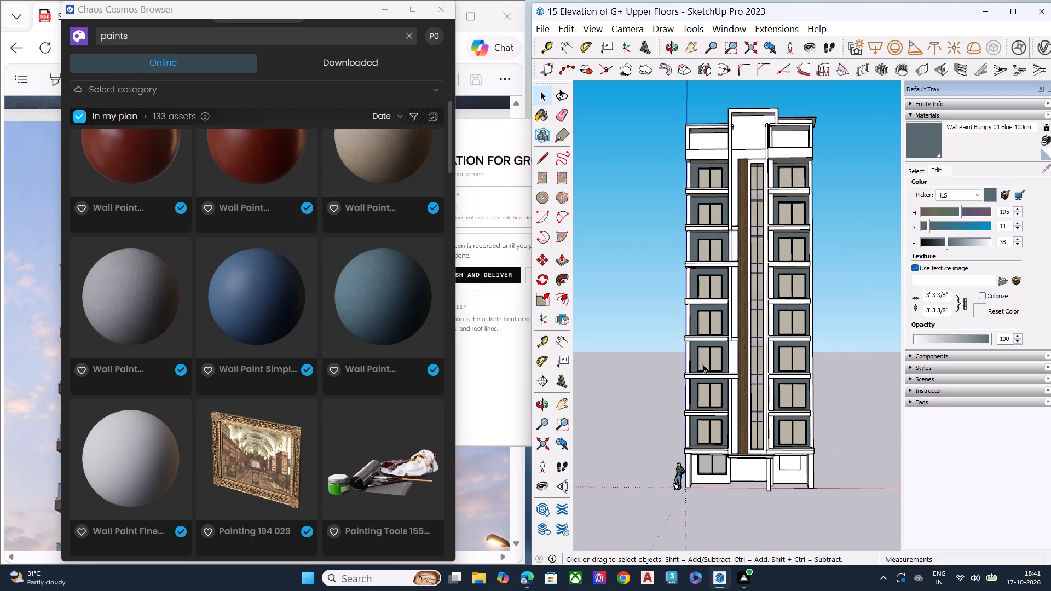
scroll(703, 364, "down", 5)
middle_click_drag(727, 390, 791, 337)
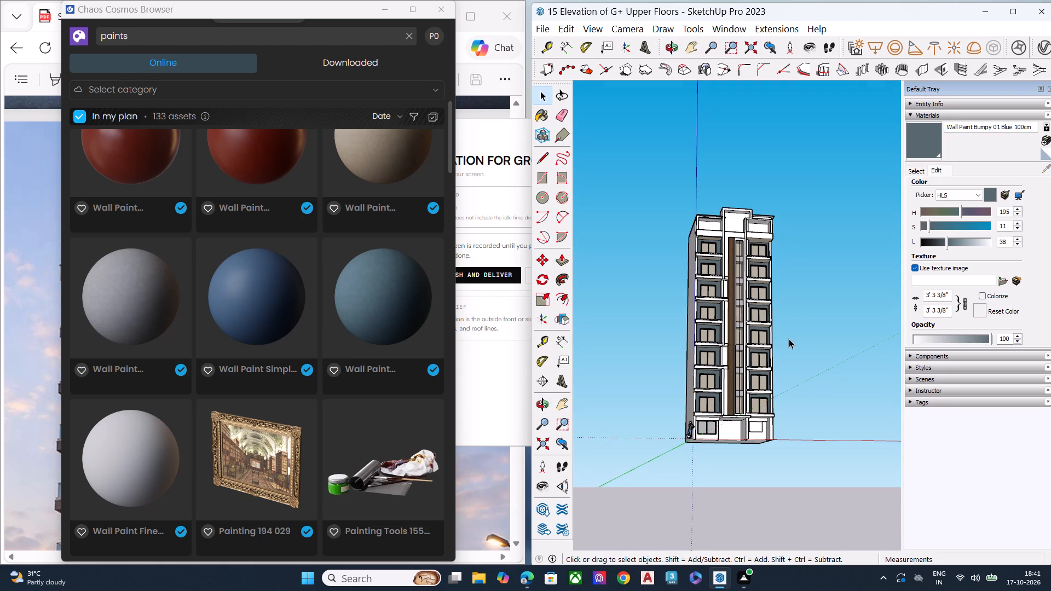
scroll(779, 311, "down", 6)
middle_click_drag(755, 335, 733, 358)
scroll(736, 351, "up", 2)
scroll(733, 357, "down", 1)
scroll(733, 357, "up", 5)
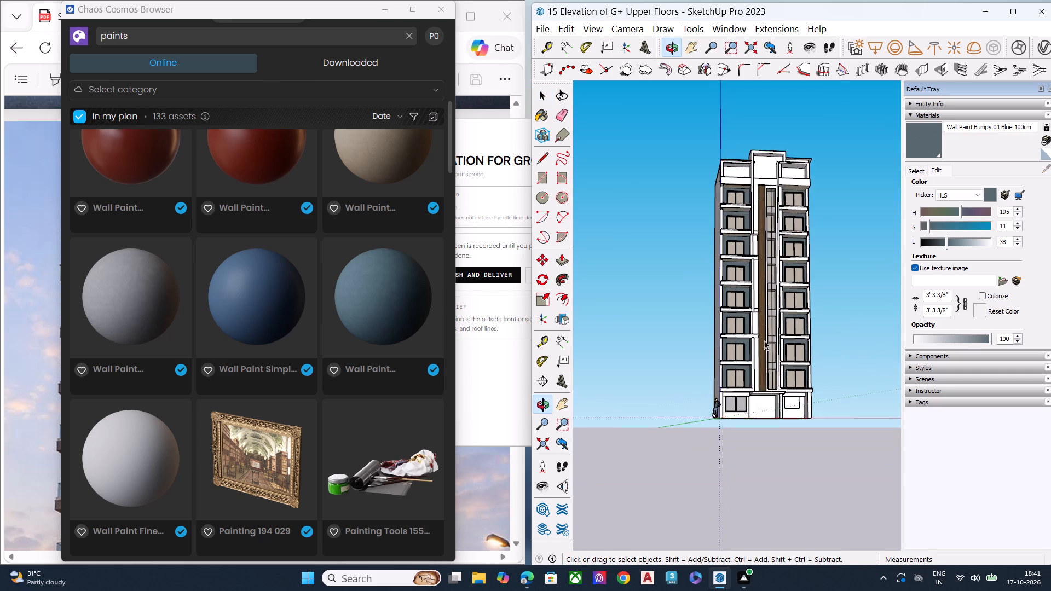
scroll(765, 338, "up", 1)
scroll(765, 338, "down", 1)
scroll(765, 338, "up", 9)
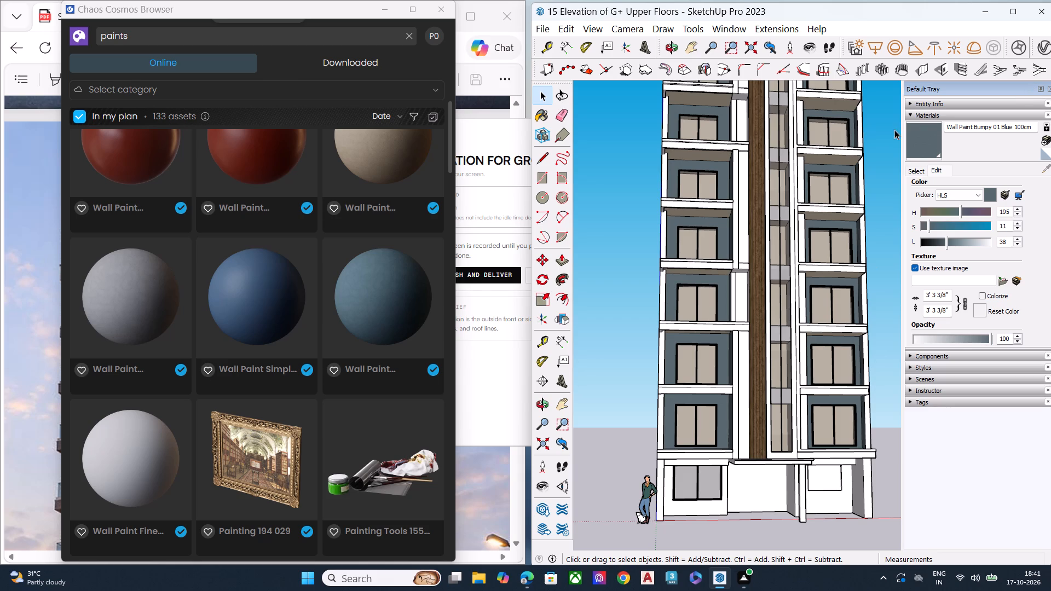
scroll(894, 130, "down", 6)
scroll(708, 210, "down", 4)
middle_click_drag(750, 217, 787, 303)
scroll(791, 272, "up", 3)
scroll(794, 253, "down", 1)
scroll(794, 253, "up", 1)
scroll(790, 273, "down", 3)
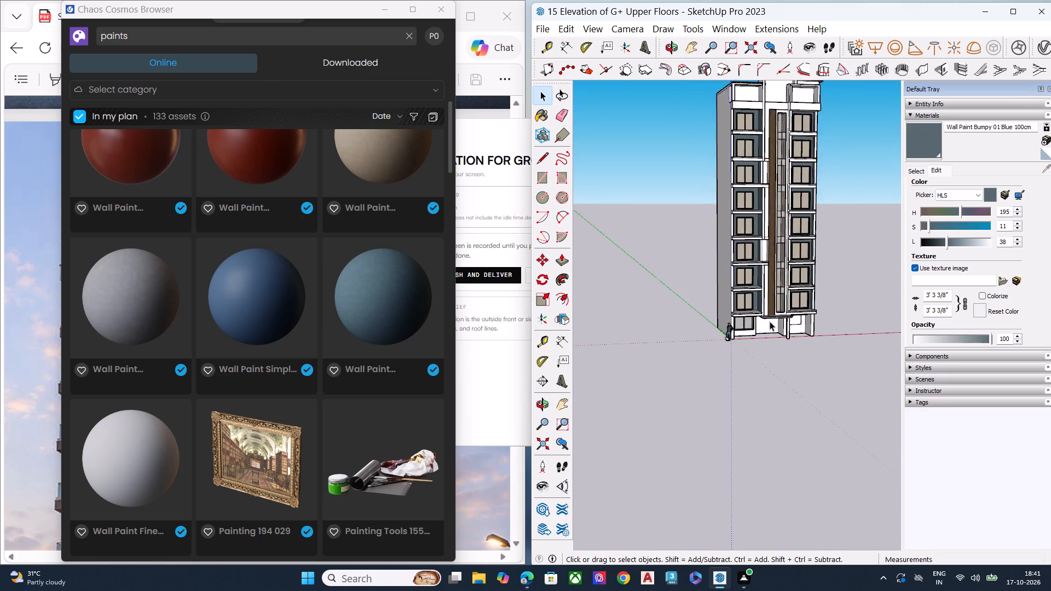
scroll(770, 321, "down", 4)
scroll(787, 152, "up", 1)
scroll(787, 147, "down", 2)
scroll(787, 147, "up", 8)
middle_click_drag(738, 207, 710, 175)
scroll(710, 175, "up", 8)
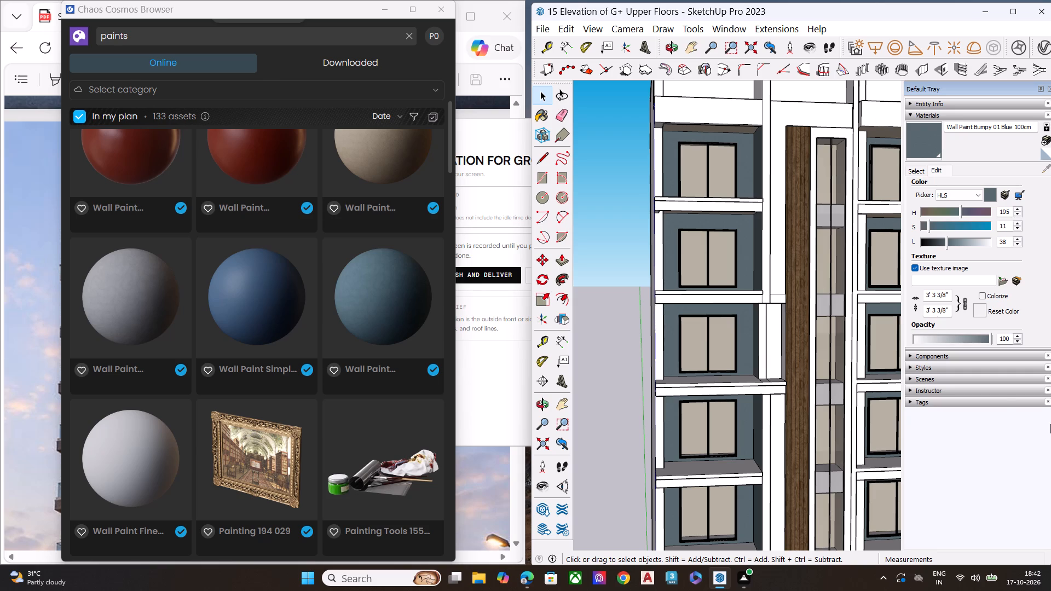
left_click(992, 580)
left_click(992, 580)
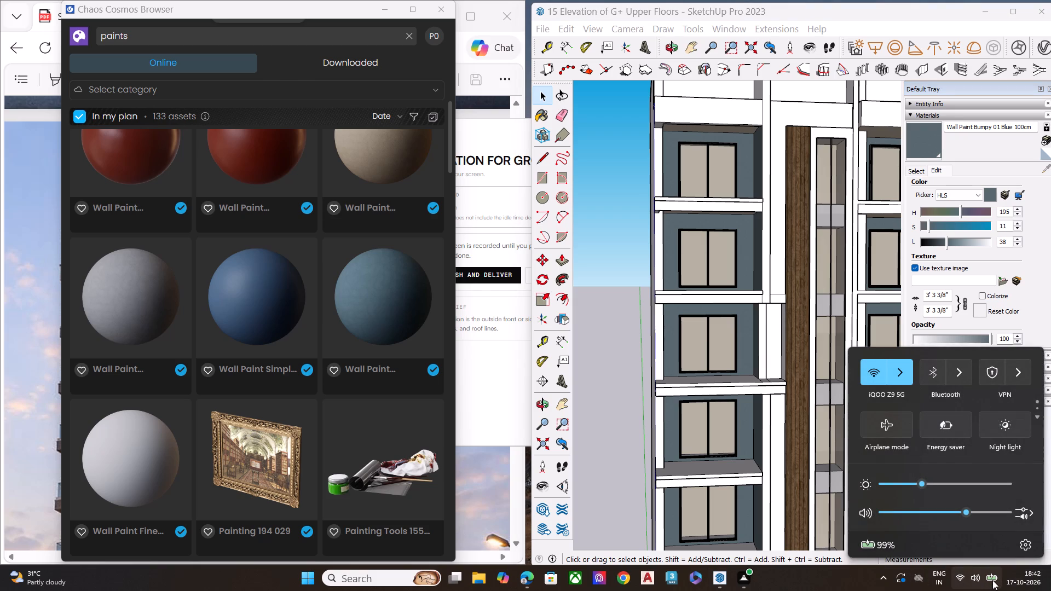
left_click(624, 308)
Examine the facade's upper floors and the left bay's outer balcony piers for surfaces still lacking paint.
scroll(665, 259, "down", 6)
middle_click_drag(709, 264, 711, 270)
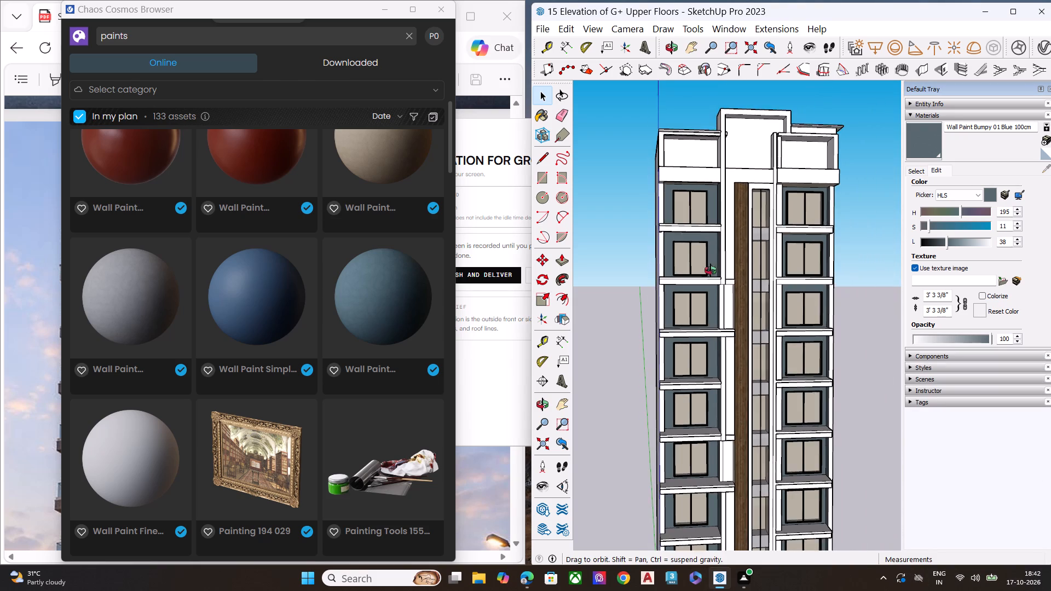
middle_click_drag(711, 270, 636, 282)
scroll(636, 282, "up", 7)
key("space")
scroll(765, 289, "down", 1)
scroll(765, 289, "up", 1)
scroll(765, 289, "down", 4)
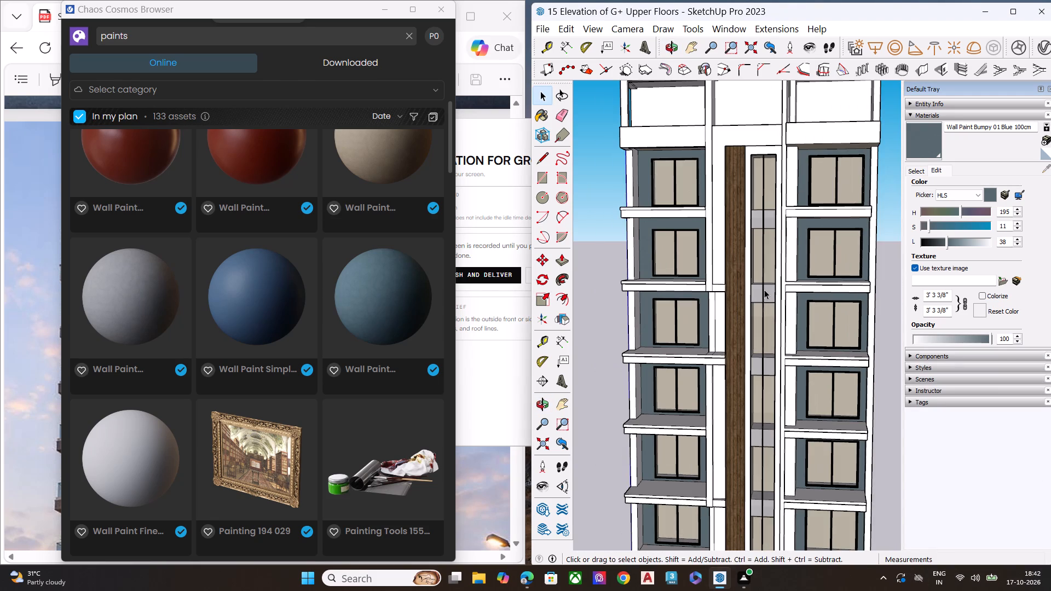
scroll(760, 268, "down", 5)
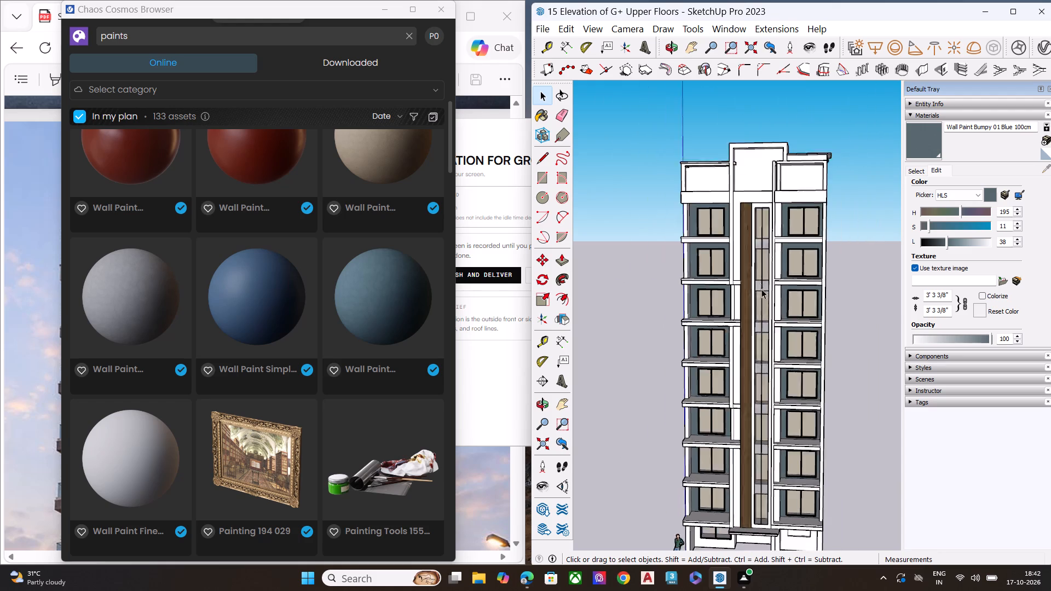
scroll(761, 289, "down", 2)
middle_click_drag(770, 315, 783, 287)
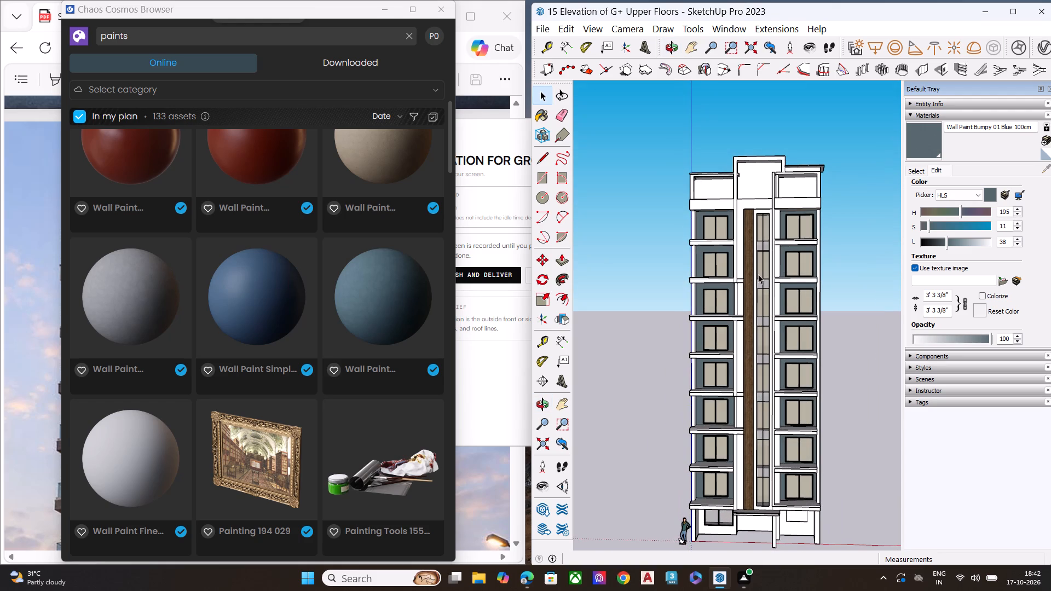
scroll(760, 270, "down", 5)
middle_click_drag(753, 329, 621, 328)
scroll(692, 263, "up", 3)
scroll(729, 241, "down", 4)
scroll(729, 241, "up", 1)
scroll(729, 241, "down", 1)
scroll(729, 241, "up", 8)
scroll(715, 250, "down", 2)
scroll(715, 250, "up", 2)
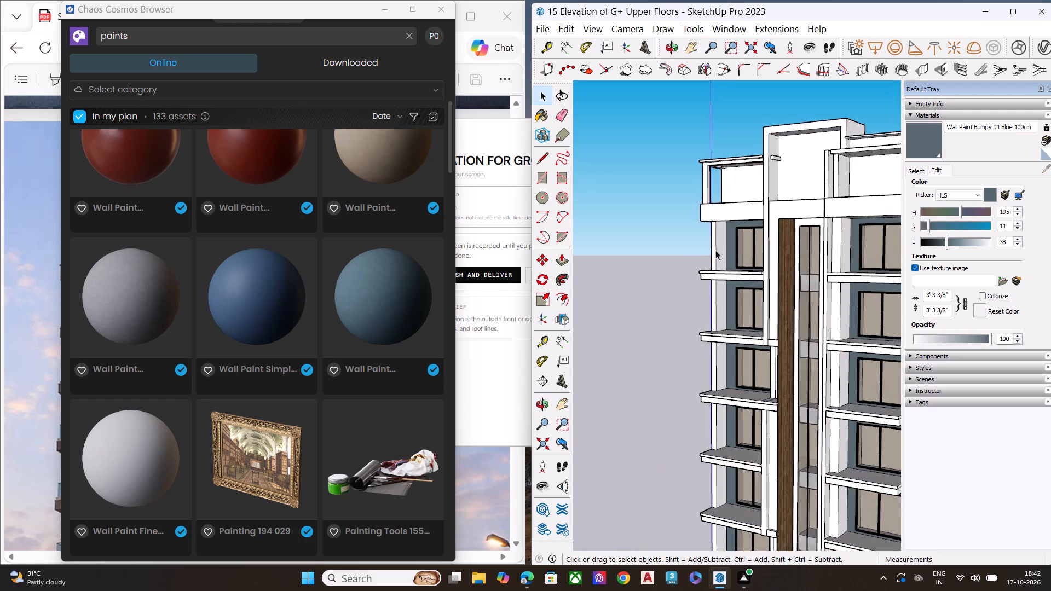
scroll(715, 250, "down", 2)
scroll(715, 250, "up", 1)
scroll(715, 250, "down", 1)
scroll(715, 250, "up", 5)
scroll(715, 250, "down", 1)
scroll(715, 250, "up", 4)
scroll(327, 359, "down", 1)
scroll(327, 359, "up", 1)
Find the Wall Paint Fine Grain 01 Yellow 100cm material in the Chaos Cosmos paint assets and import it.
scroll(327, 356, "up", 1)
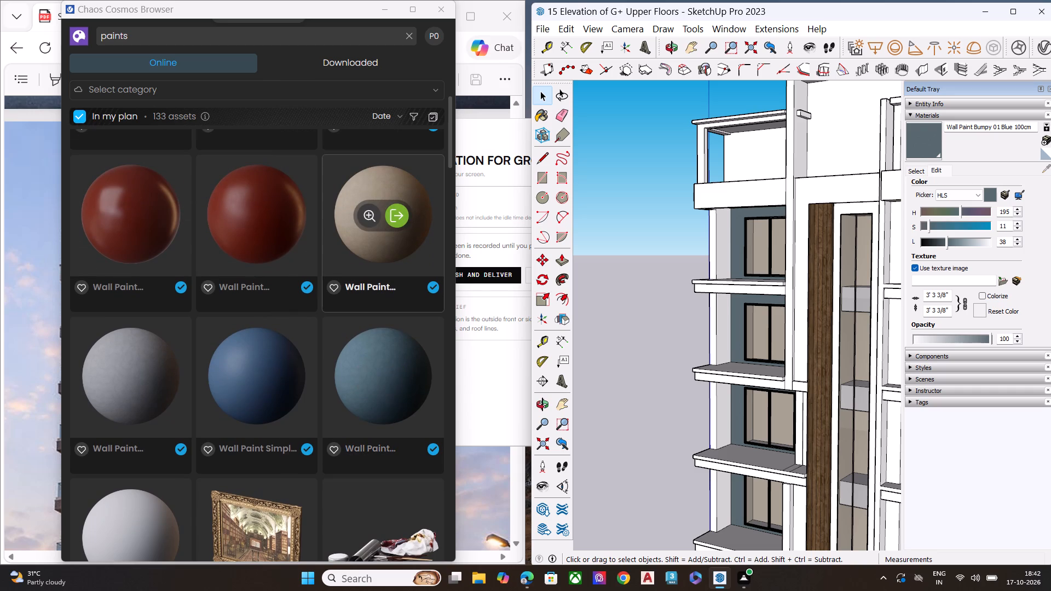
scroll(276, 352, "up", 1)
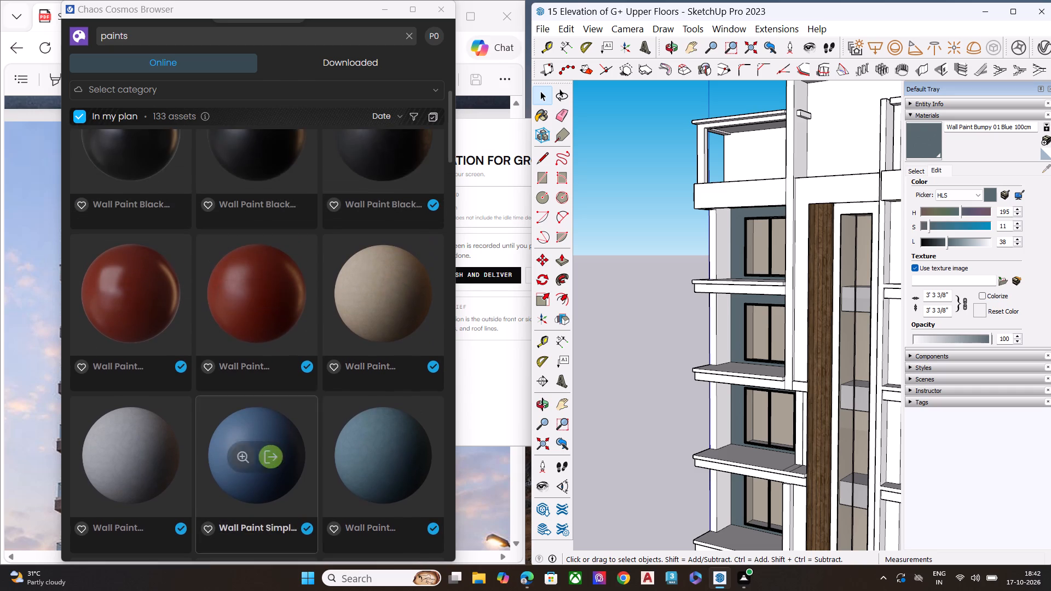
scroll(240, 396, "up", 8)
scroll(290, 306, "up", 4)
scroll(290, 306, "down", 1)
scroll(290, 306, "up", 2)
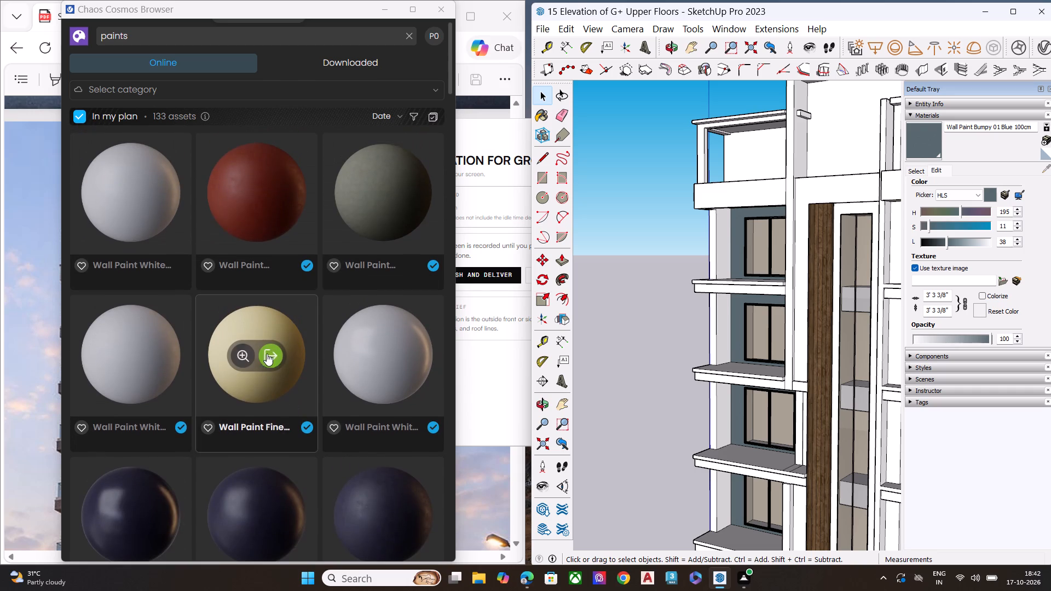
left_click(271, 356)
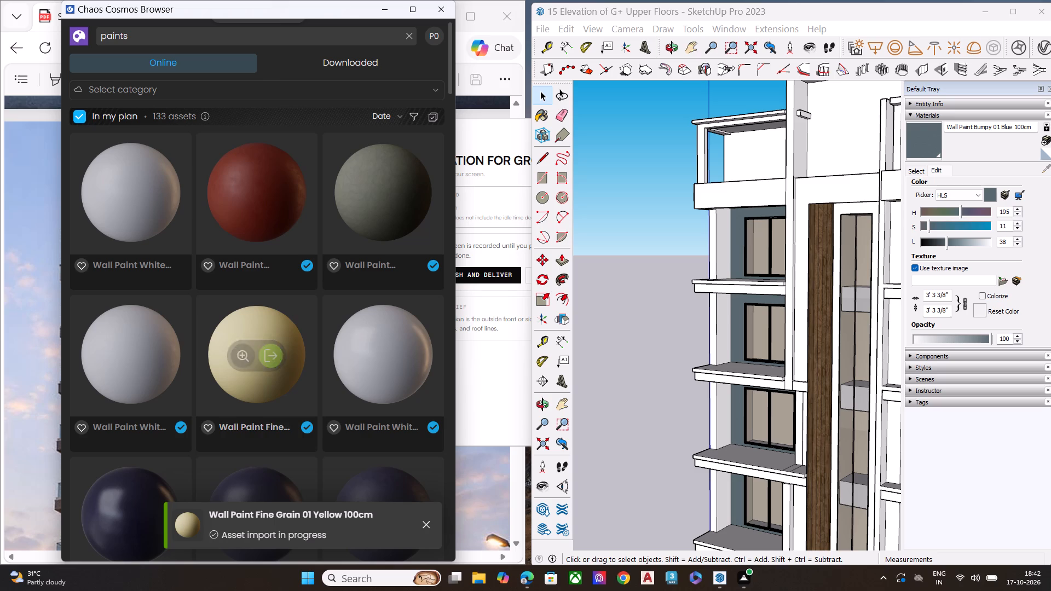
Choose Wall Paint Fine Grain 01 Yellow 100cm in the V-Ray Asset Editor and make it the active Paint Bucket material.
left_click(1044, 51)
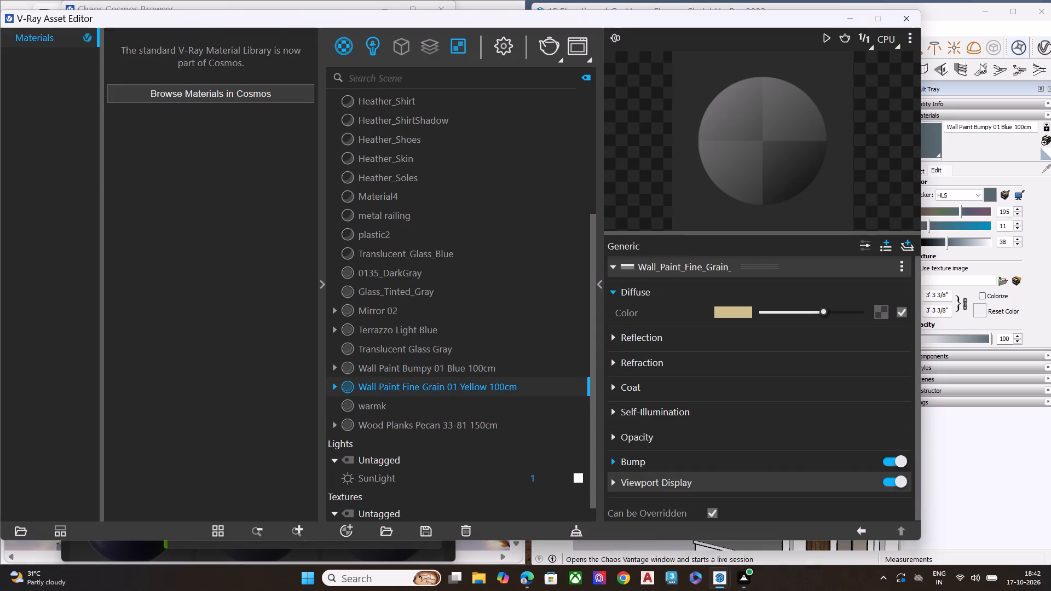
left_click(489, 386)
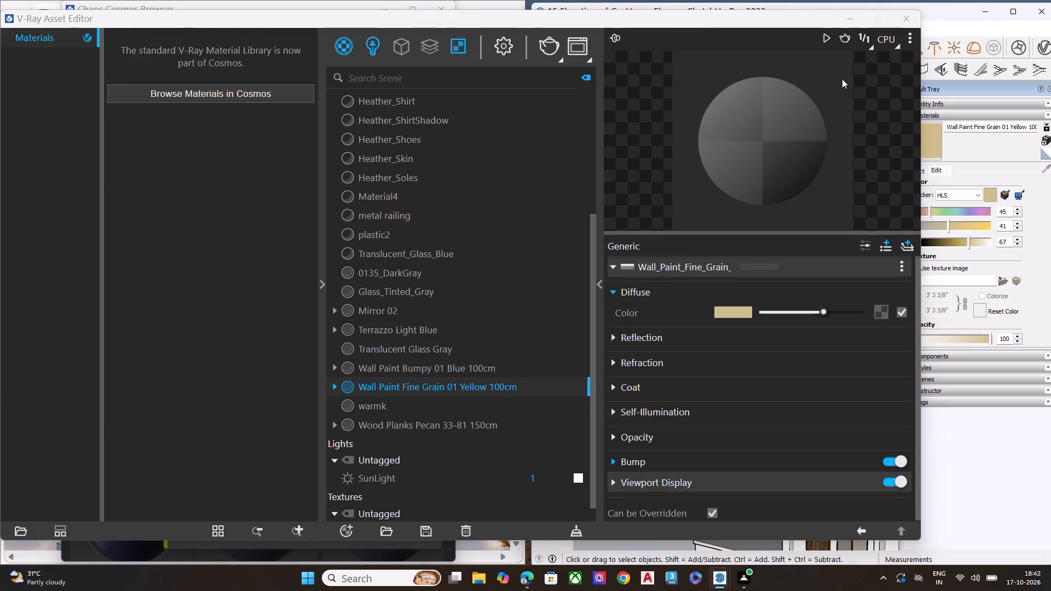
left_click(909, 19)
left_click(922, 128)
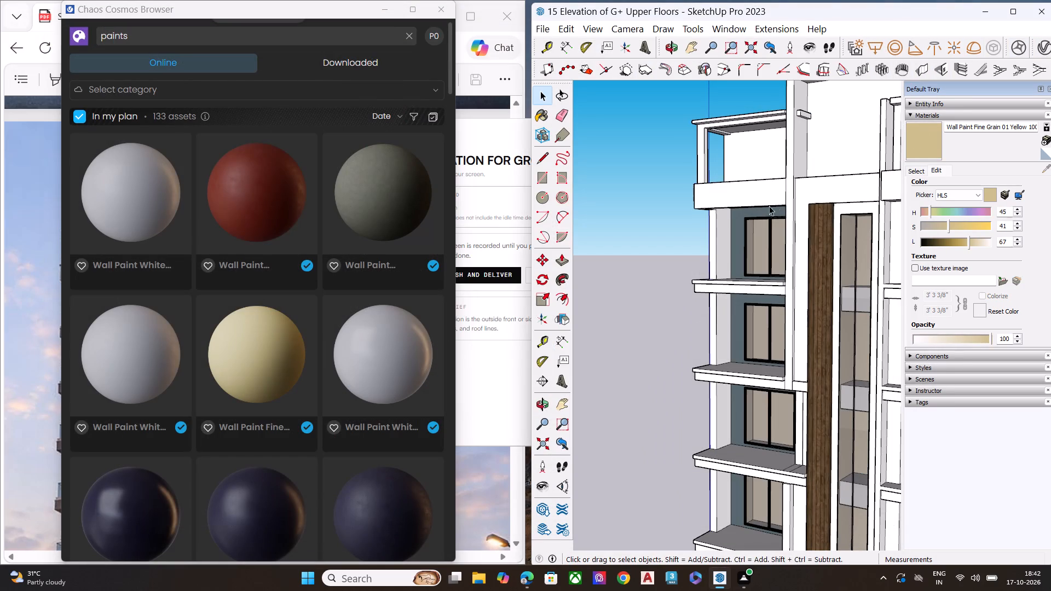
left_click(929, 141)
Paint the front and inner faces of the left bay's outer pier at the top balcony with the fine grain yellow paint.
middle_click_drag(707, 280, 703, 189)
scroll(704, 189, "up", 7)
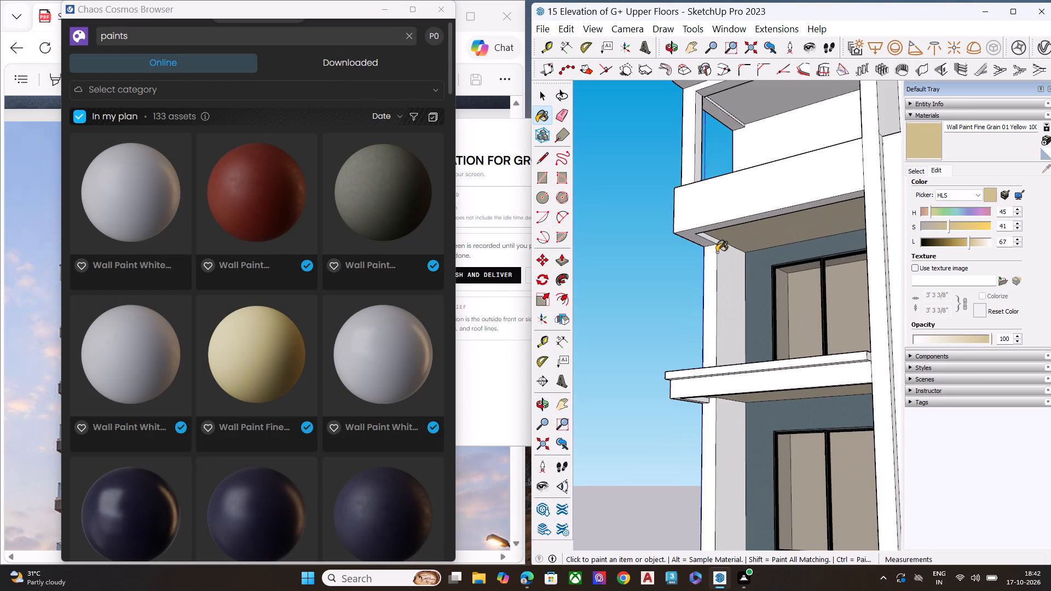
scroll(719, 271, "up", 7)
left_click(708, 281)
left_click(725, 279)
Paint the front and inner faces of the left bay's outer pier at the second balcony from the top with the yellow paint.
scroll(711, 216, "down", 2)
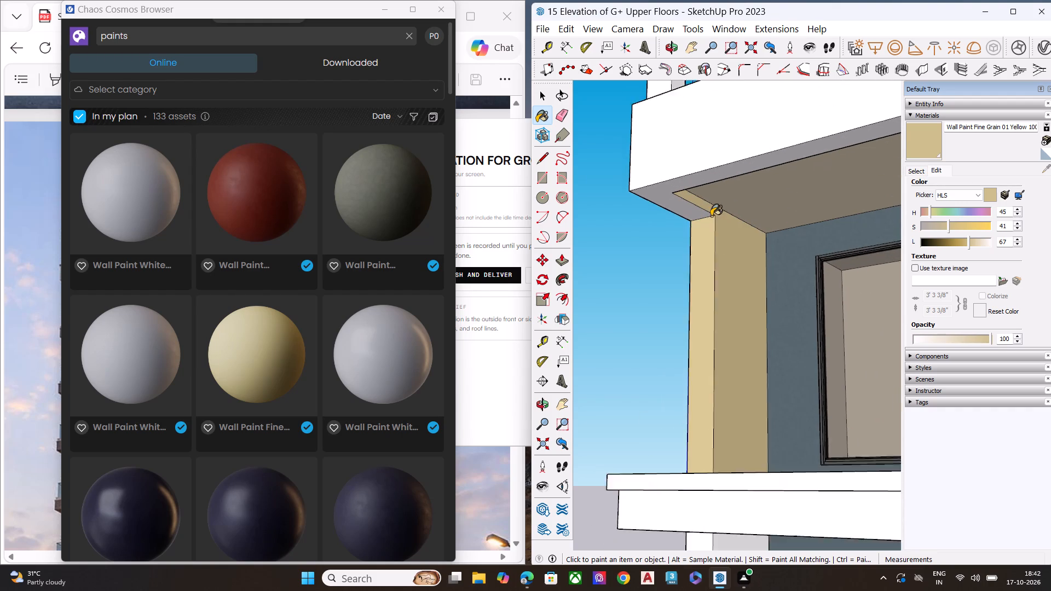
scroll(711, 216, "down", 5)
middle_click_drag(679, 192, 788, 126)
scroll(694, 155, "down", 7)
scroll(684, 268, "up", 4)
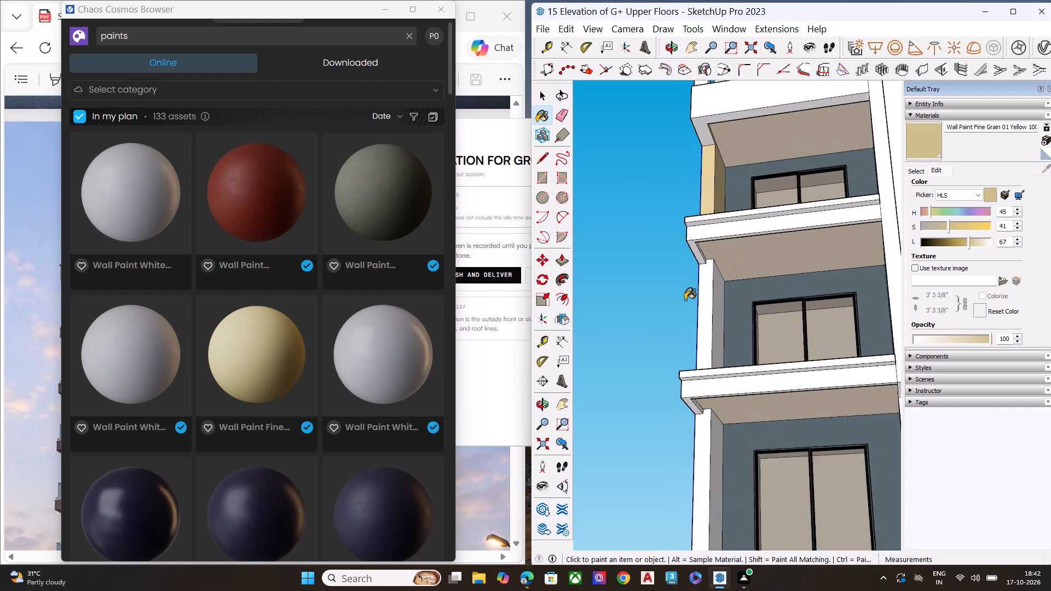
scroll(685, 300, "up", 3)
left_click(708, 301)
middle_click_drag(732, 309, 673, 341)
scroll(672, 336, "up", 3)
left_click(731, 309)
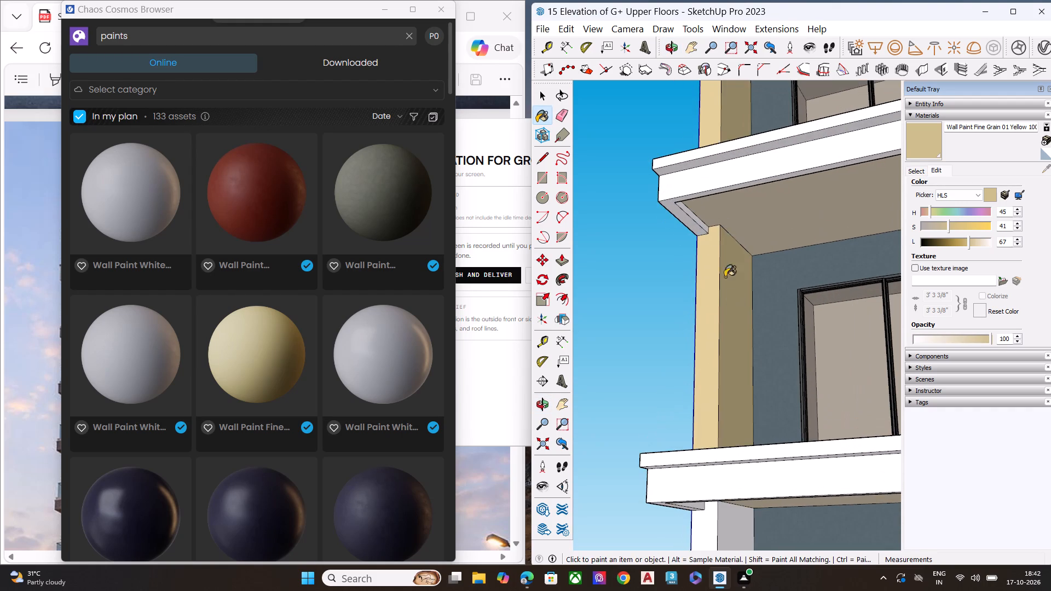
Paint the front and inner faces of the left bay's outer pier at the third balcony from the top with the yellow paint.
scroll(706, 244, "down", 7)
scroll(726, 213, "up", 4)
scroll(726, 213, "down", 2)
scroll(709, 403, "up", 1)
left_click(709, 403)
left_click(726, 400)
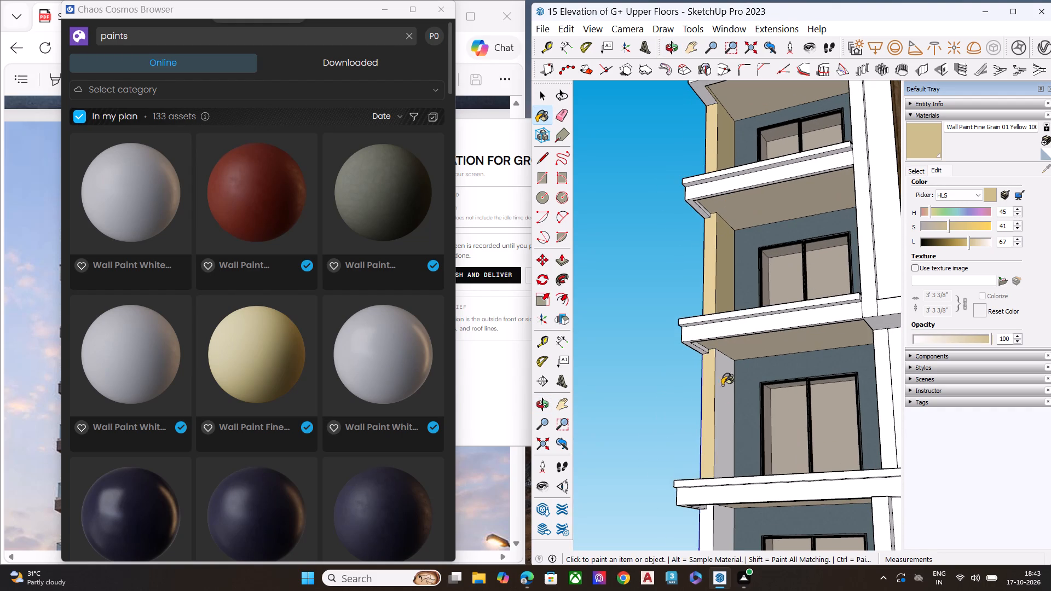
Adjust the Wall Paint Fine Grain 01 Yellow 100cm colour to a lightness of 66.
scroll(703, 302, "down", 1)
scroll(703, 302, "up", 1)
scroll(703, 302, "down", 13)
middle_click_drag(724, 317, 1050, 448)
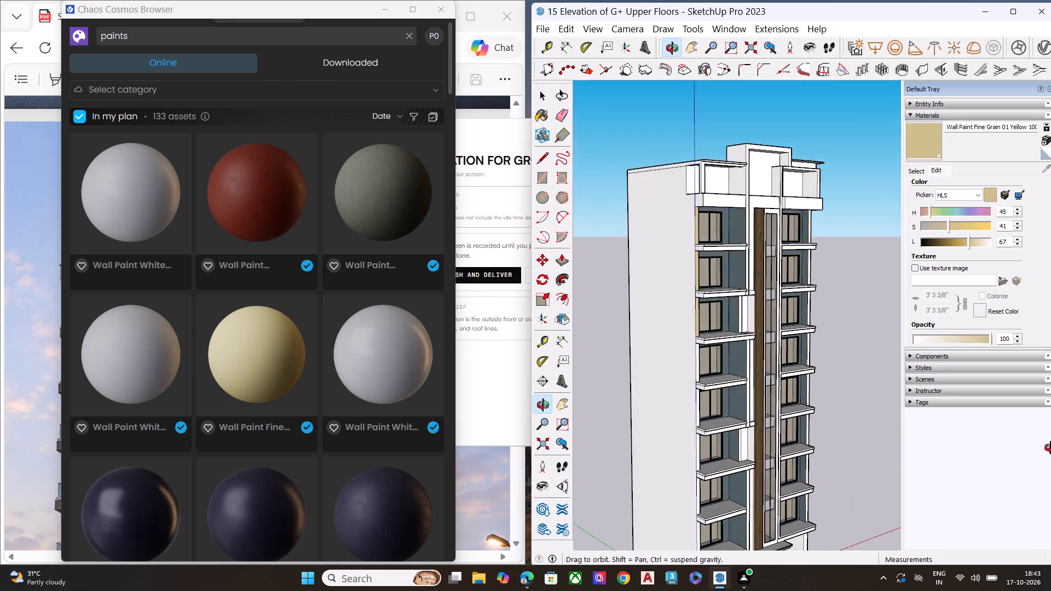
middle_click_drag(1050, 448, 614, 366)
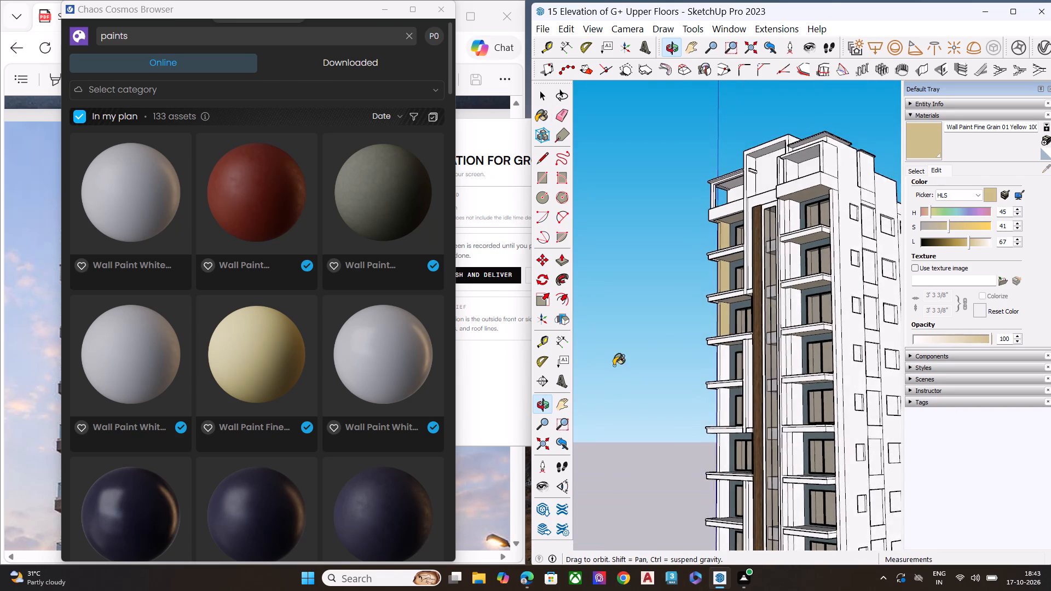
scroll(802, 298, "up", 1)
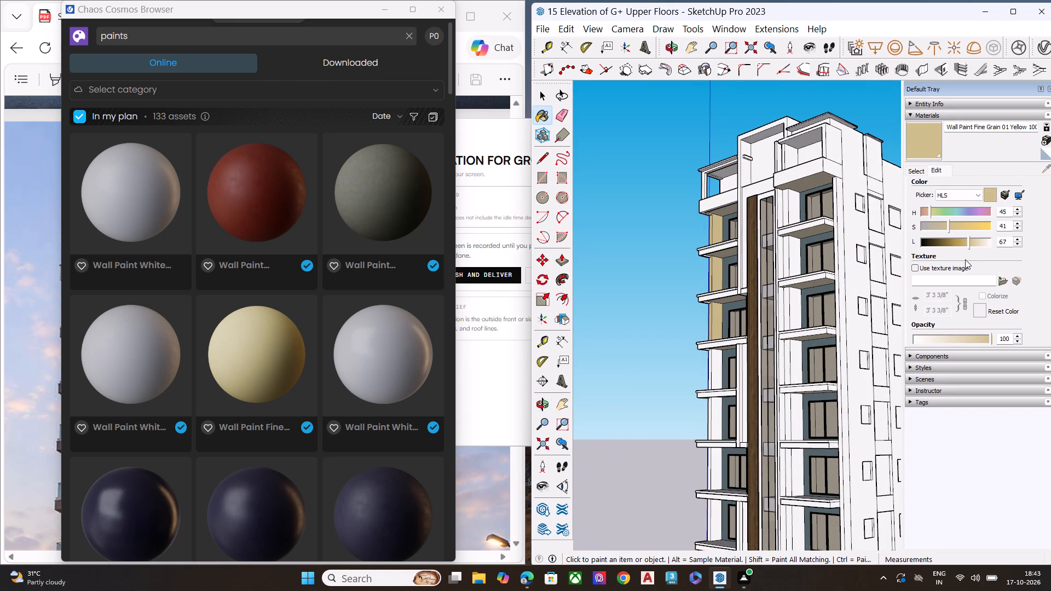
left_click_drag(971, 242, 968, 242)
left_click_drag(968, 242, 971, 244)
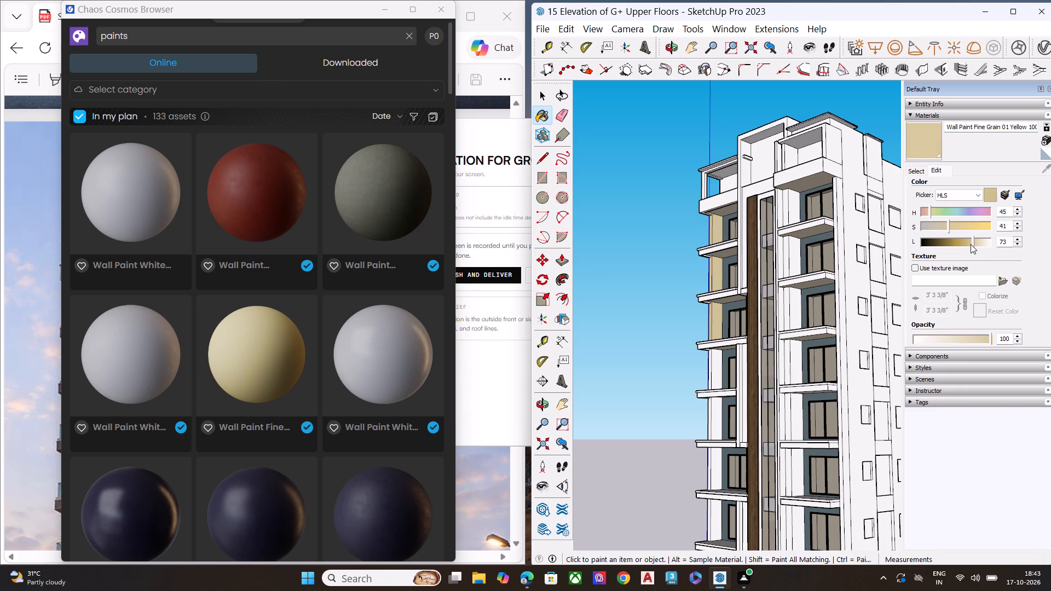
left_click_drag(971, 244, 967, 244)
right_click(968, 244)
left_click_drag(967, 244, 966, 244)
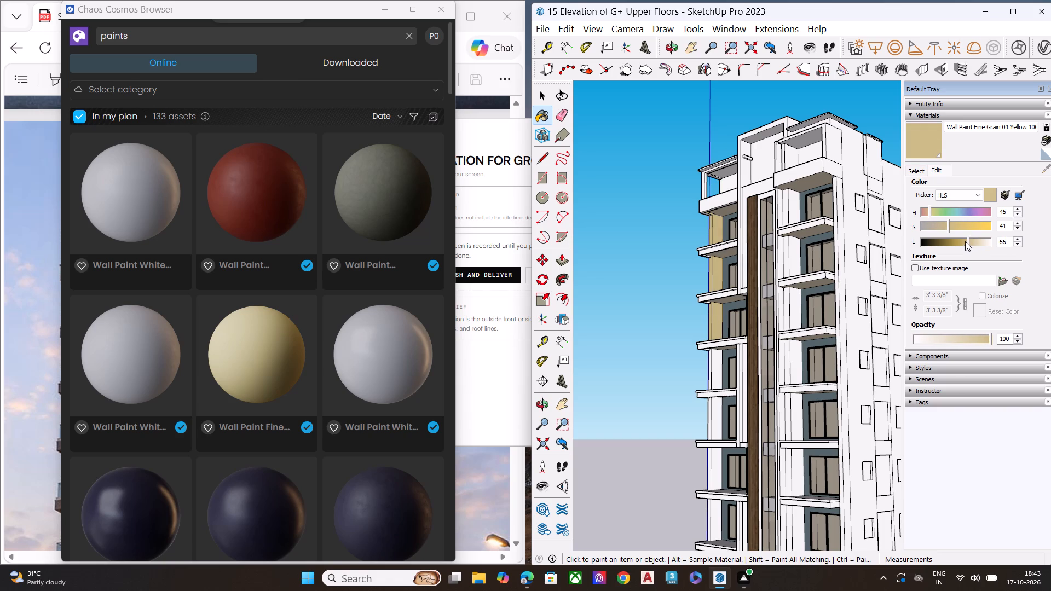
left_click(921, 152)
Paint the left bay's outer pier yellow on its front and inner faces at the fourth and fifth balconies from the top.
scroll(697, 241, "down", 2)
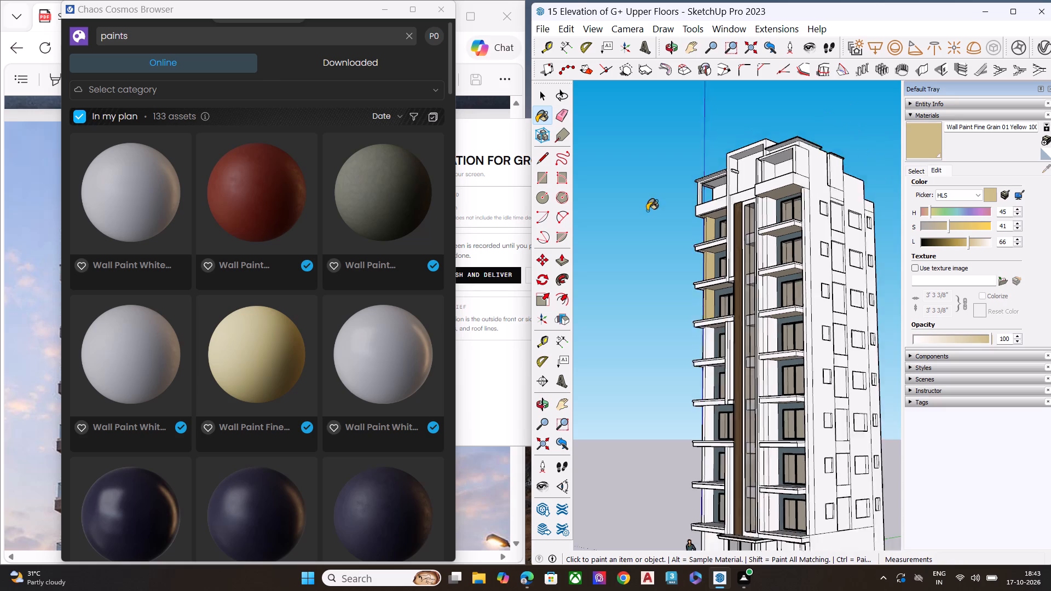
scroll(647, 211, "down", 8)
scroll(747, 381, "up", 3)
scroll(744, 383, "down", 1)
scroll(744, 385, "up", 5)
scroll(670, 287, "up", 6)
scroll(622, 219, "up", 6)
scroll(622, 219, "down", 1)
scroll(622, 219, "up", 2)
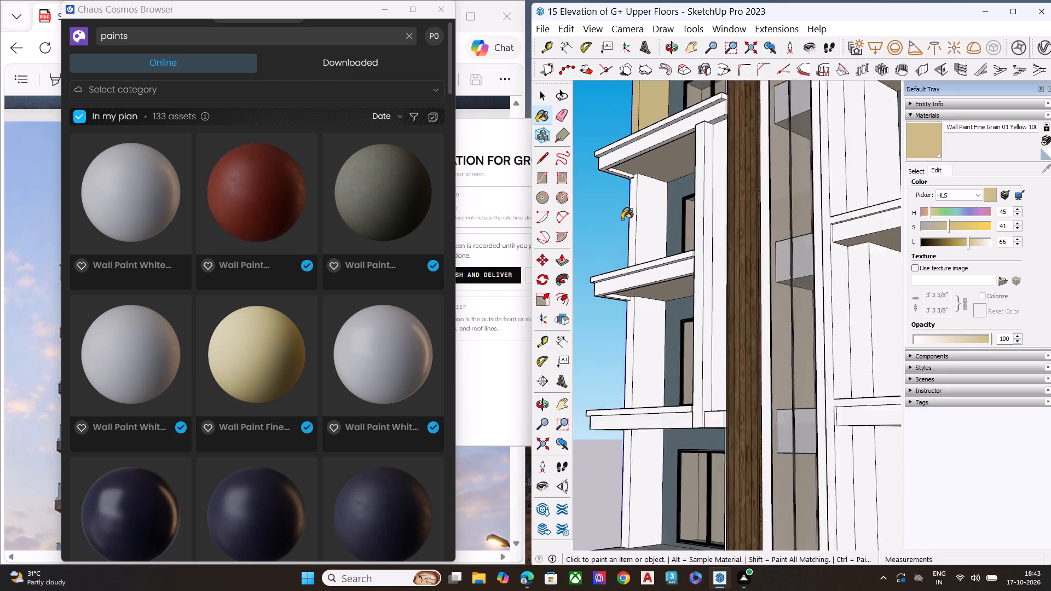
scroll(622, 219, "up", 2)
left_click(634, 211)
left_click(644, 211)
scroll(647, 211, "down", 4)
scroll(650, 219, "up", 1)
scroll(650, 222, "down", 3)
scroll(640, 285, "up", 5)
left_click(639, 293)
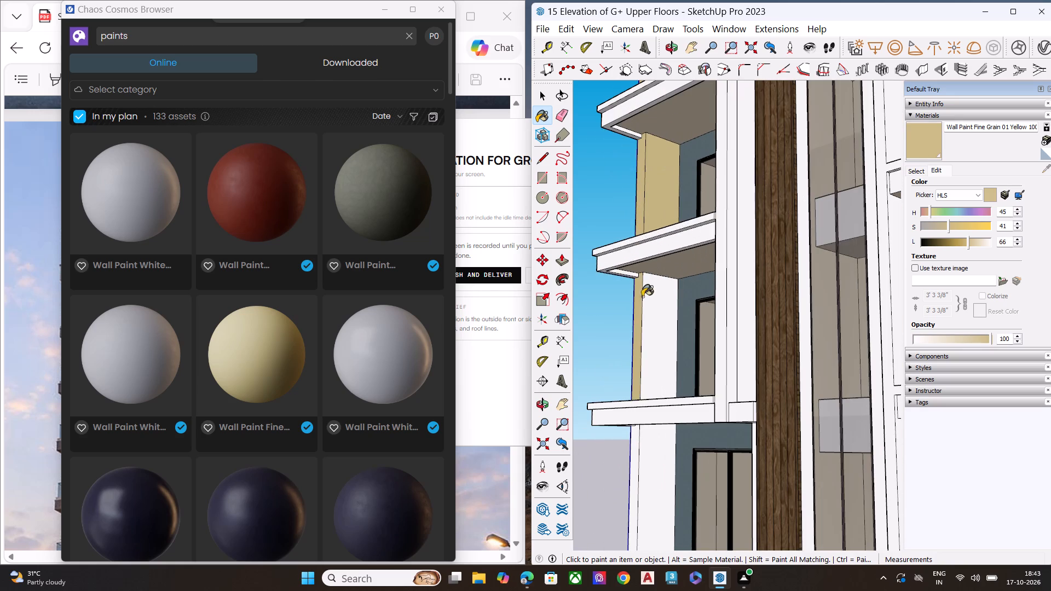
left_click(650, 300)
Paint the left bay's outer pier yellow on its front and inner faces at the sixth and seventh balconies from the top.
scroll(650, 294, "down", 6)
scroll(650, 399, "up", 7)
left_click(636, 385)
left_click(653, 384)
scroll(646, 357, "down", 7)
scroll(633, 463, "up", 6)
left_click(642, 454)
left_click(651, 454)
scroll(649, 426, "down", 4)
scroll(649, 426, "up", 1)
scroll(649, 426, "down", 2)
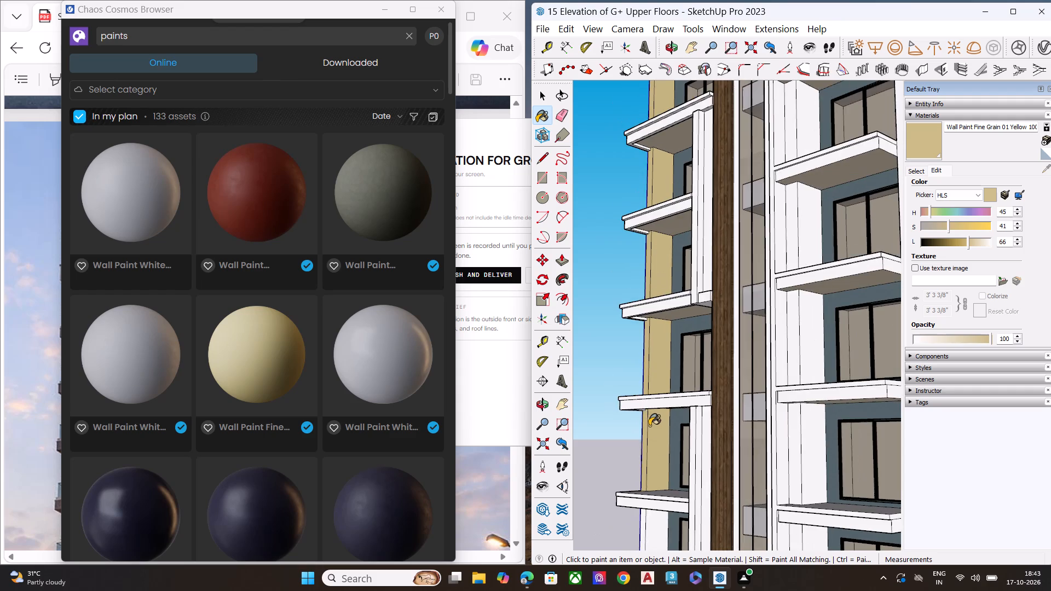
Examine the yellow outer piers against the rest of the facade, from the whole tower and close up.
middle_click_drag(648, 352, 954, 433)
scroll(885, 401, "down", 6)
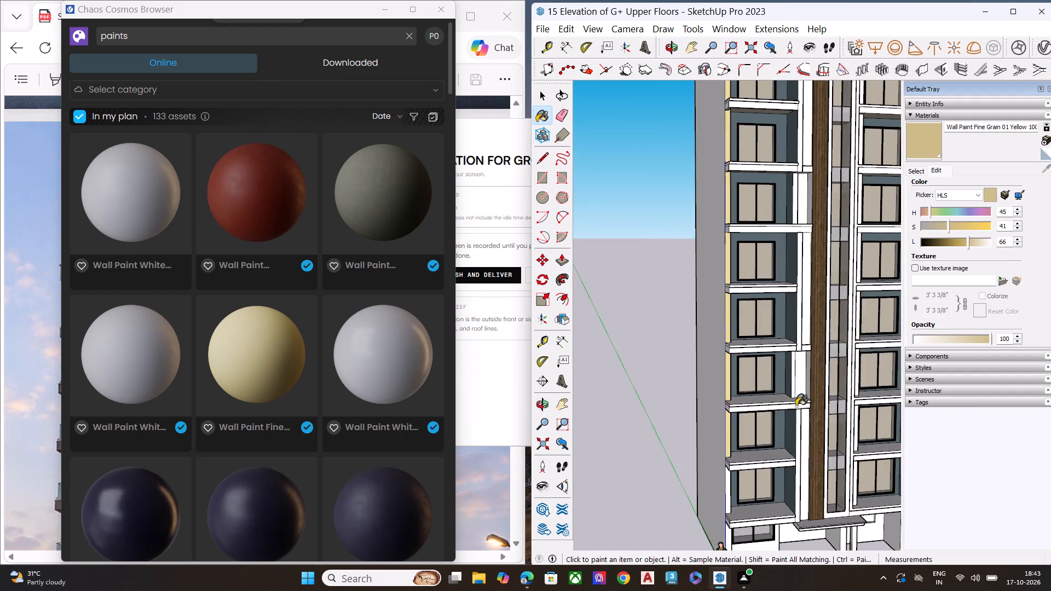
scroll(771, 373, "up", 3)
scroll(755, 331, "down", 1)
scroll(753, 324, "up", 6)
scroll(744, 315, "down", 9)
scroll(694, 262, "down", 10)
scroll(718, 210, "up", 3)
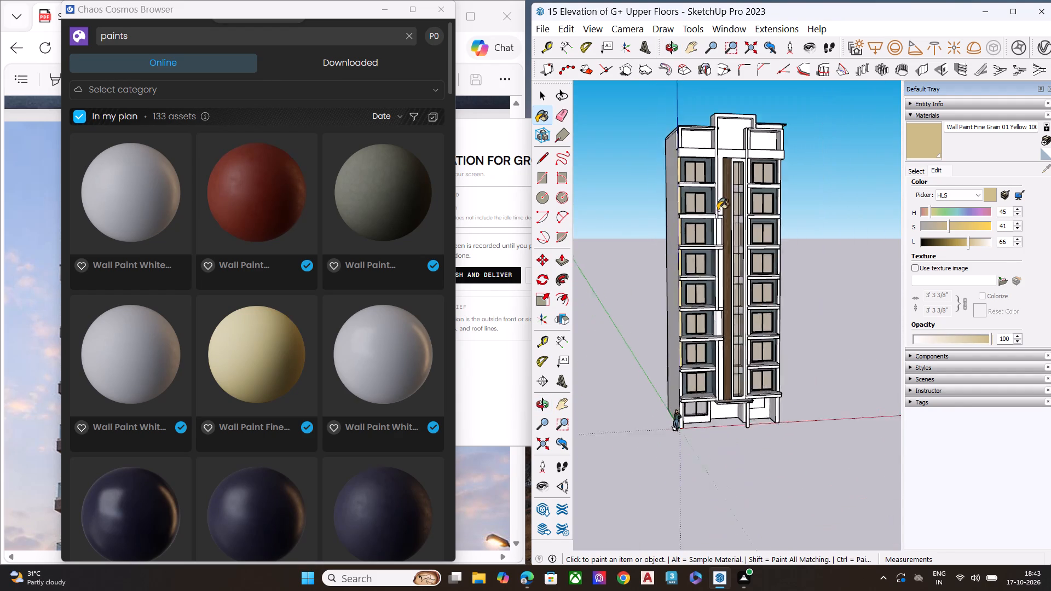
scroll(718, 210, "up", 7)
middle_click_drag(711, 212, 545, 202)
scroll(649, 155, "up", 9)
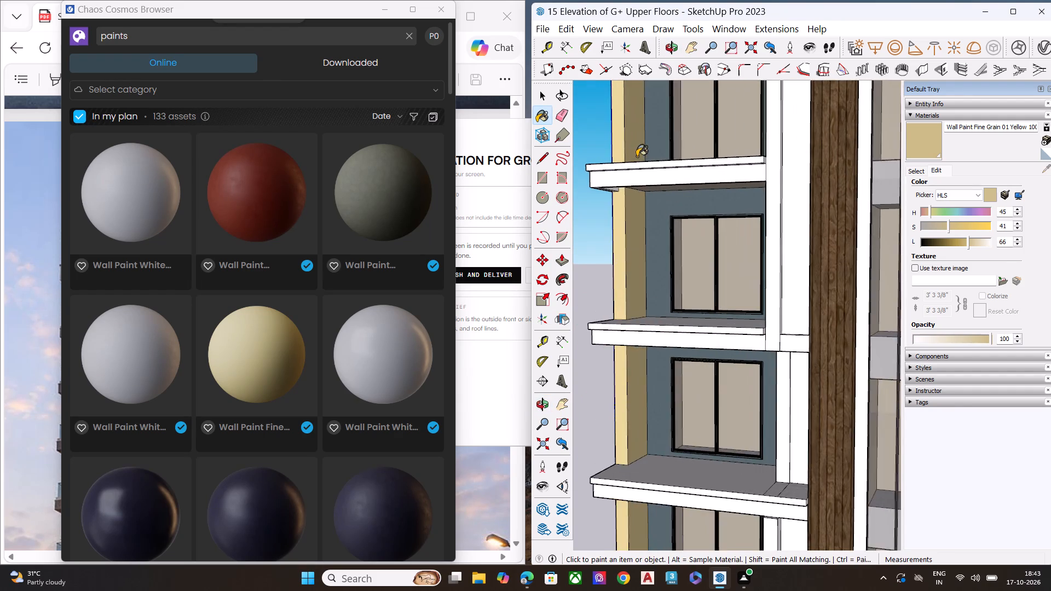
scroll(665, 171, "down", 4)
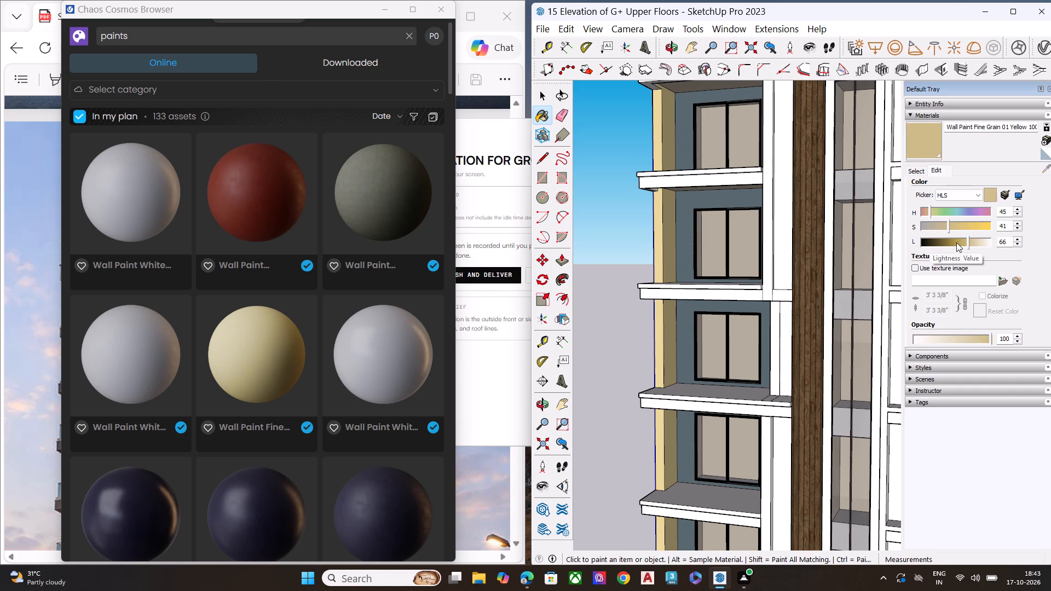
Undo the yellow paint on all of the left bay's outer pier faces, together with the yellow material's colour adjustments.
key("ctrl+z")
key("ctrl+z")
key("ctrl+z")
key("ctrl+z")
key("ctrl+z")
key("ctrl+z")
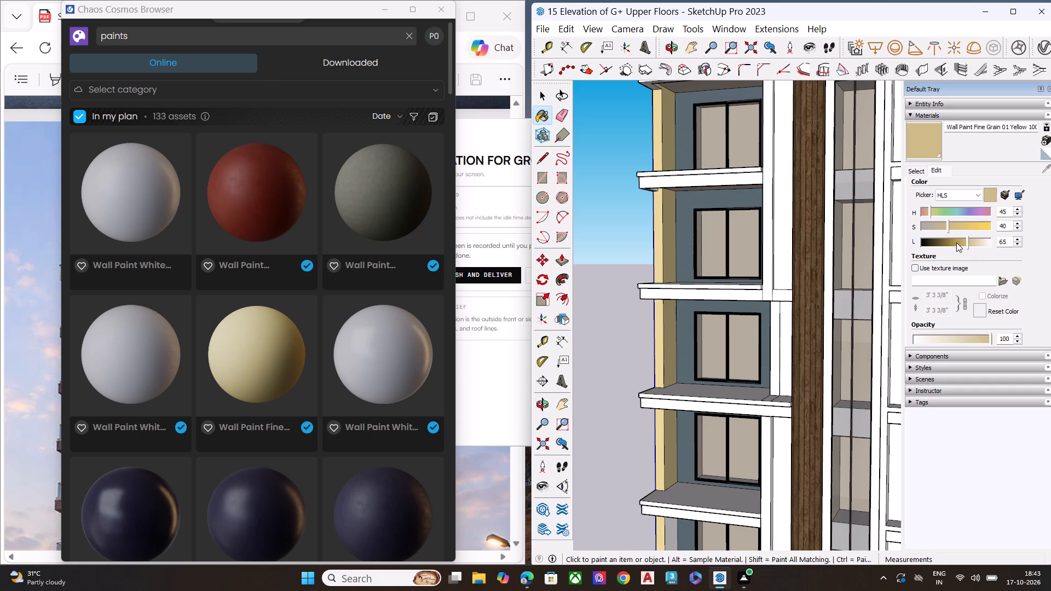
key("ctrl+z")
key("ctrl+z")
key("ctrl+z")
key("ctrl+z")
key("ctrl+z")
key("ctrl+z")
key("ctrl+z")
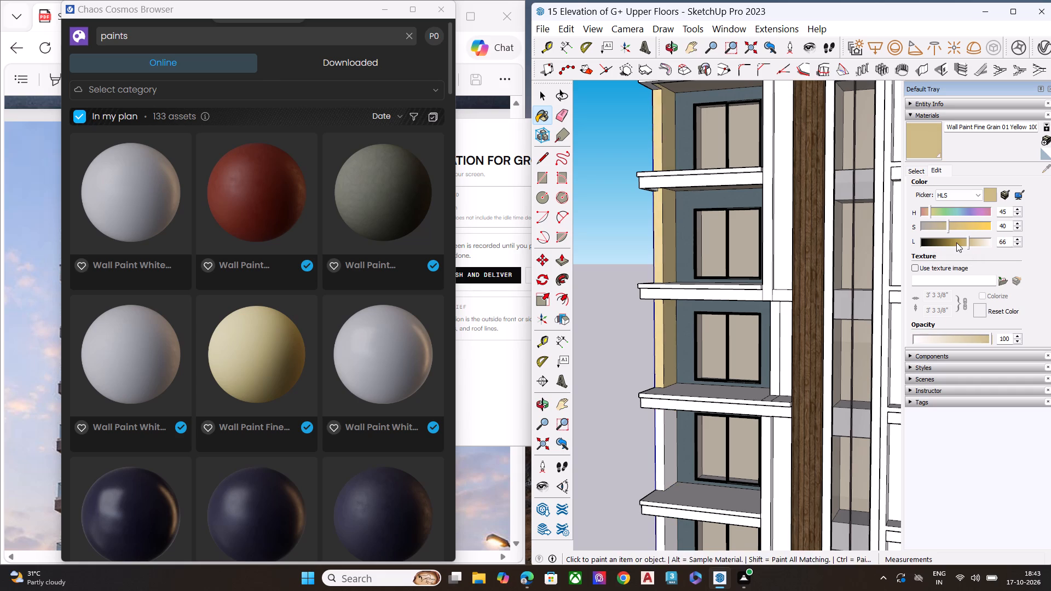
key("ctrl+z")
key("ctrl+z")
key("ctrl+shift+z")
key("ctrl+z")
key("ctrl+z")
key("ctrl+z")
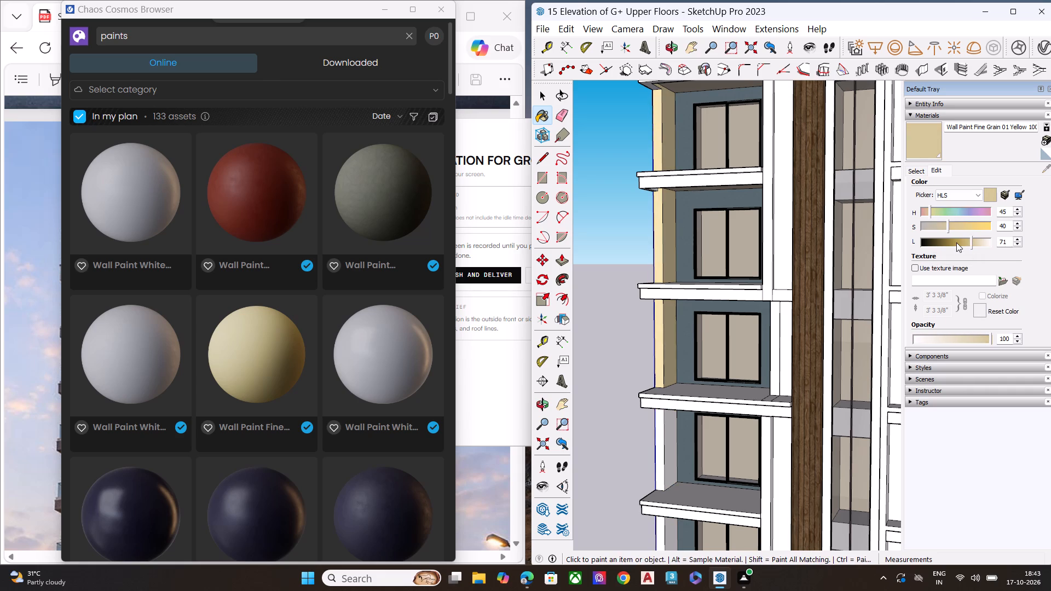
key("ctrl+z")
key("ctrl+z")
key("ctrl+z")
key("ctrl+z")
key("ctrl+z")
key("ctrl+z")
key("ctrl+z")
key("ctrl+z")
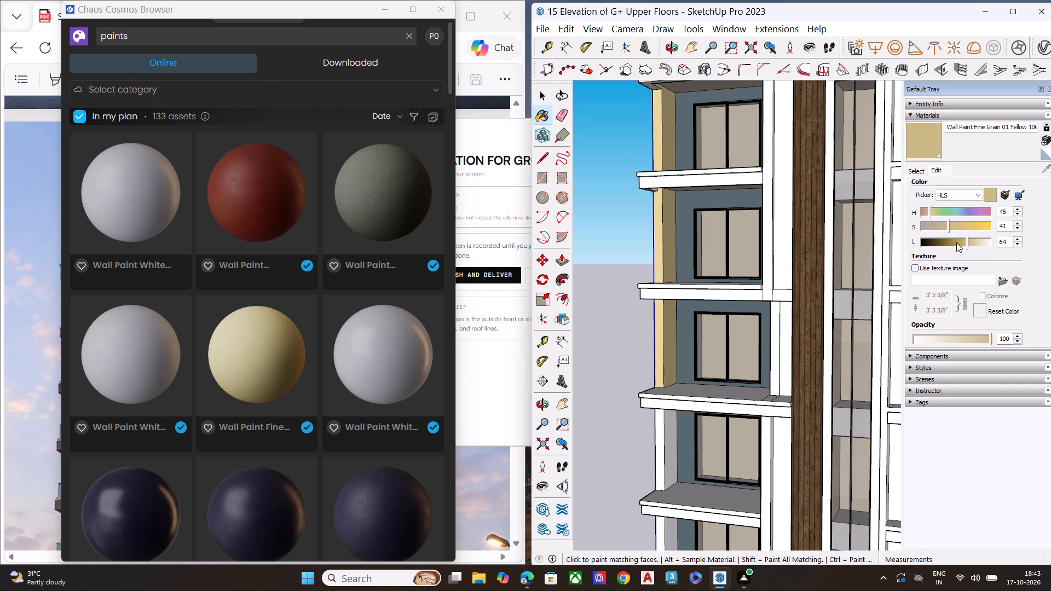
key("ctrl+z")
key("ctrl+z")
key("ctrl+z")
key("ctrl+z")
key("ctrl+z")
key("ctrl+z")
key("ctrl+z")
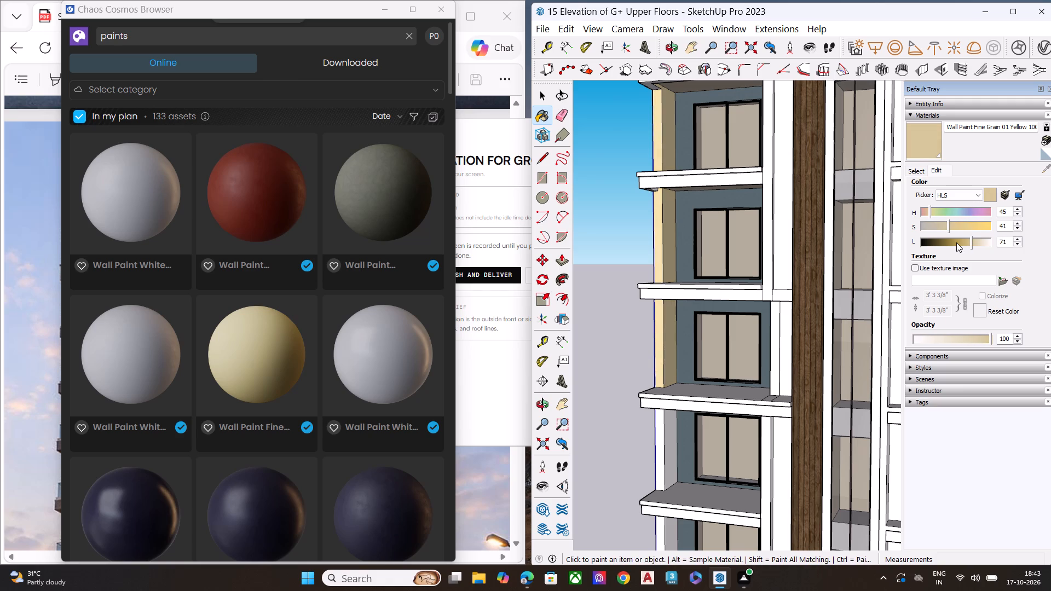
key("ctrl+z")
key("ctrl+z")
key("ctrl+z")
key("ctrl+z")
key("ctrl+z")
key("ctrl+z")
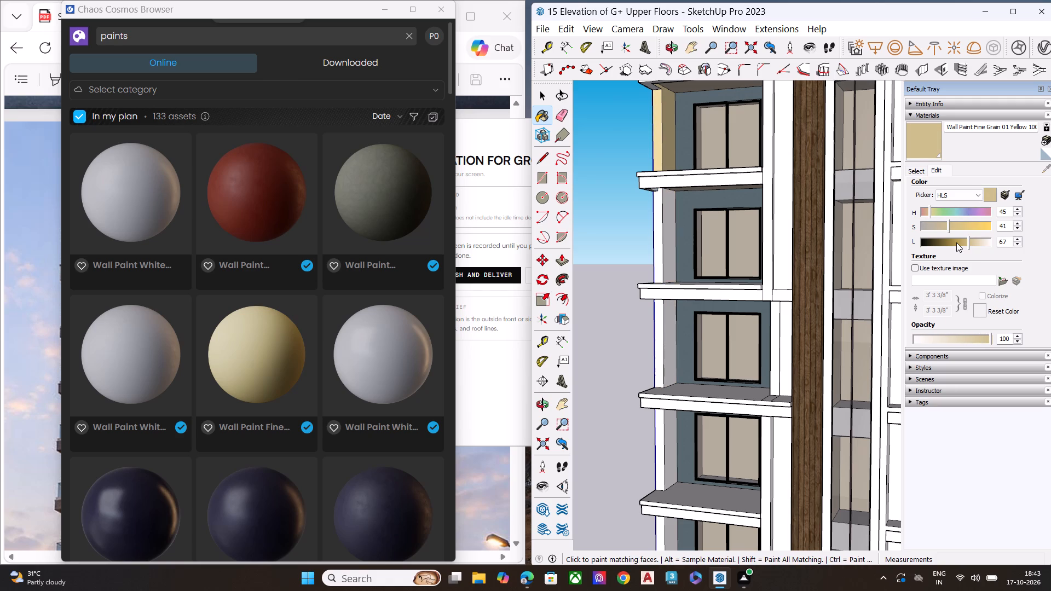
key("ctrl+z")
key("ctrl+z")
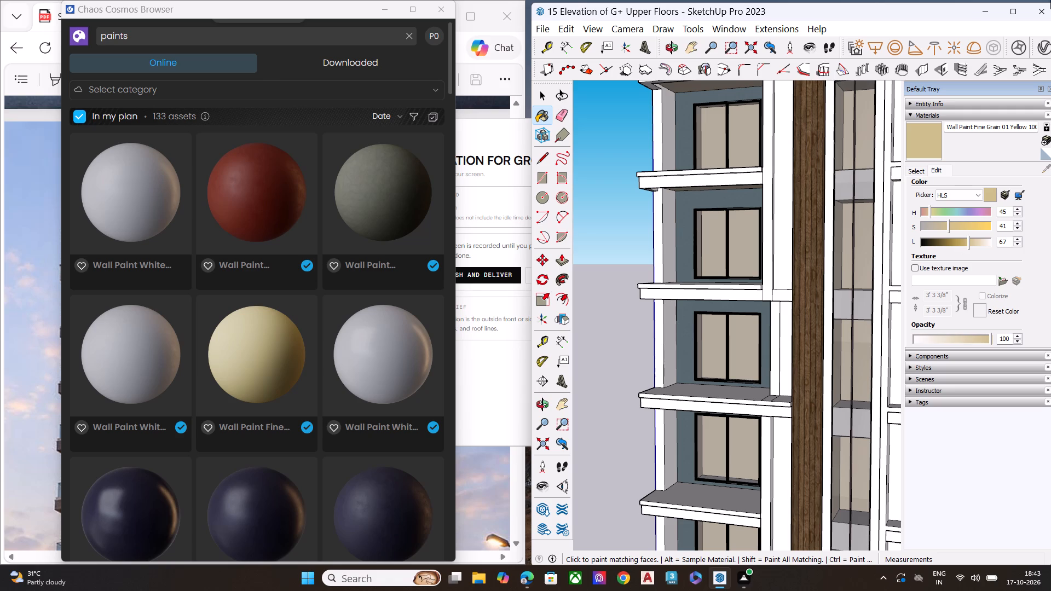
Make the pale beige textured swatch in the SketchUp material collection the active Paint Bucket material.
scroll(756, 286, "down", 1)
scroll(752, 287, "up", 1)
scroll(744, 292, "down", 5)
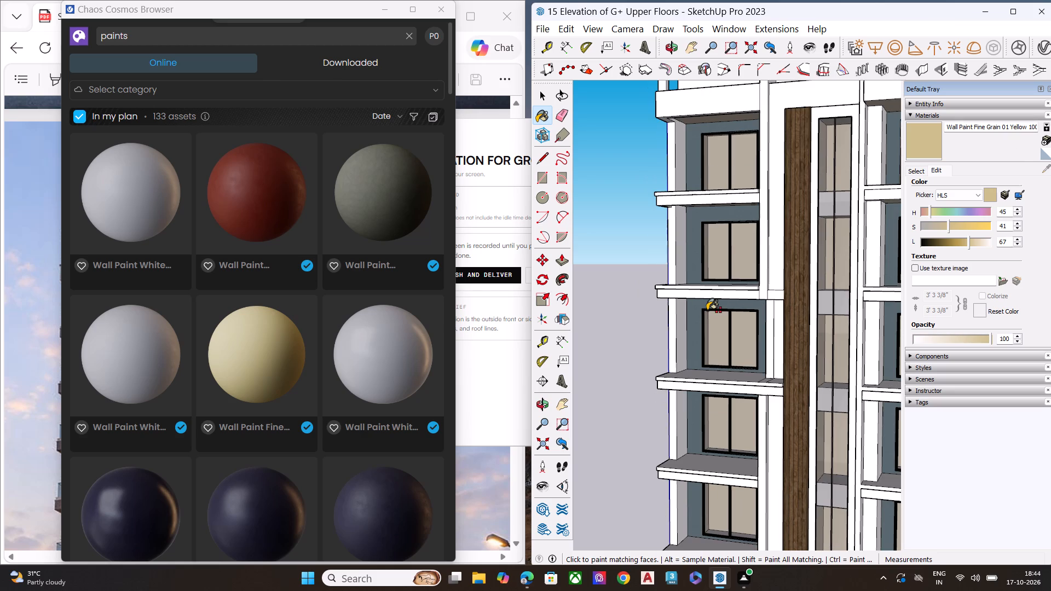
key("space")
key("space")
scroll(648, 348, "down", 7)
middle_click_drag(779, 367, 821, 307)
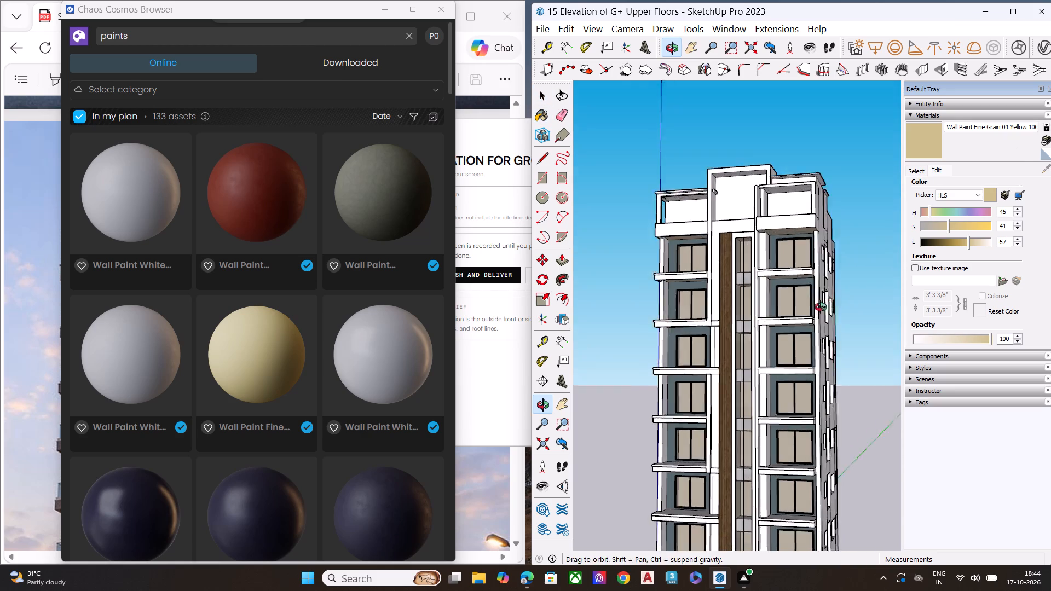
middle_click_drag(821, 307, 837, 300)
scroll(810, 314, "up", 1)
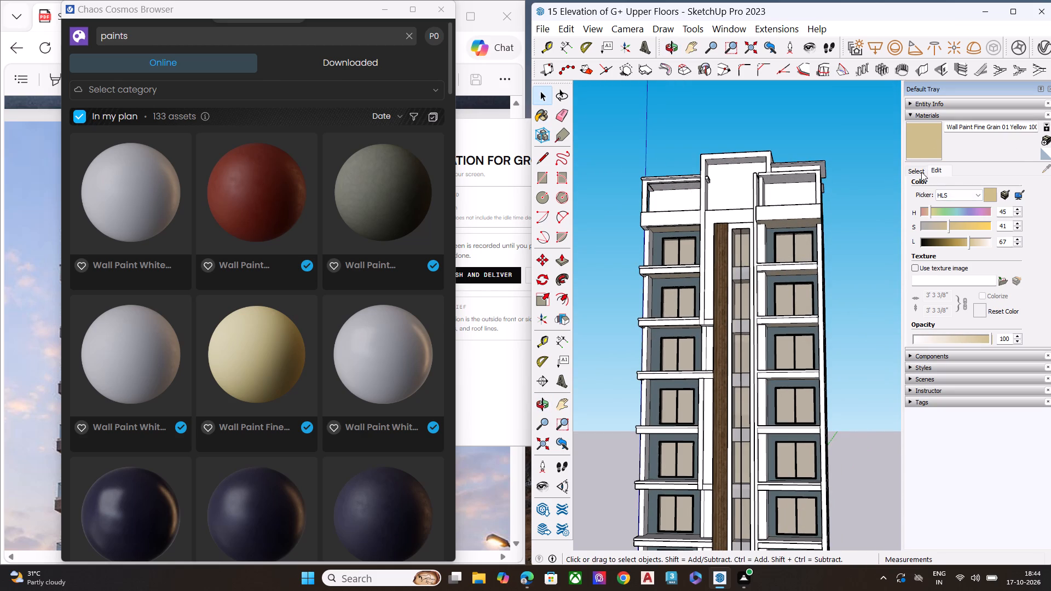
left_click(921, 172)
scroll(951, 219, "up", 2)
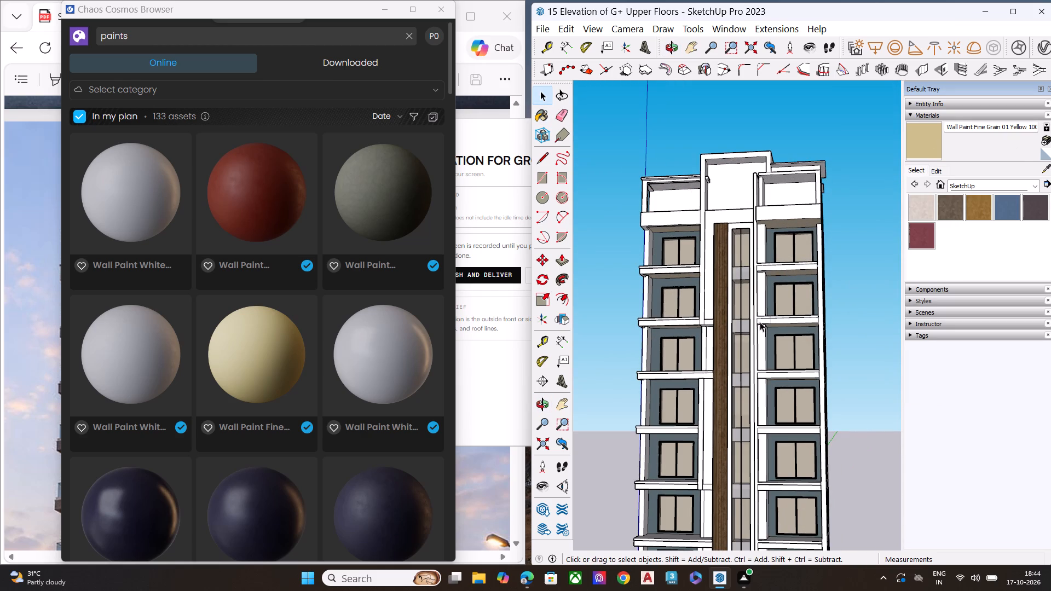
scroll(624, 292, "down", 5)
middle_click_drag(685, 340, 493, 393)
scroll(685, 340, "down", 1)
scroll(671, 268, "up", 6)
scroll(672, 262, "down", 4)
scroll(672, 262, "up", 2)
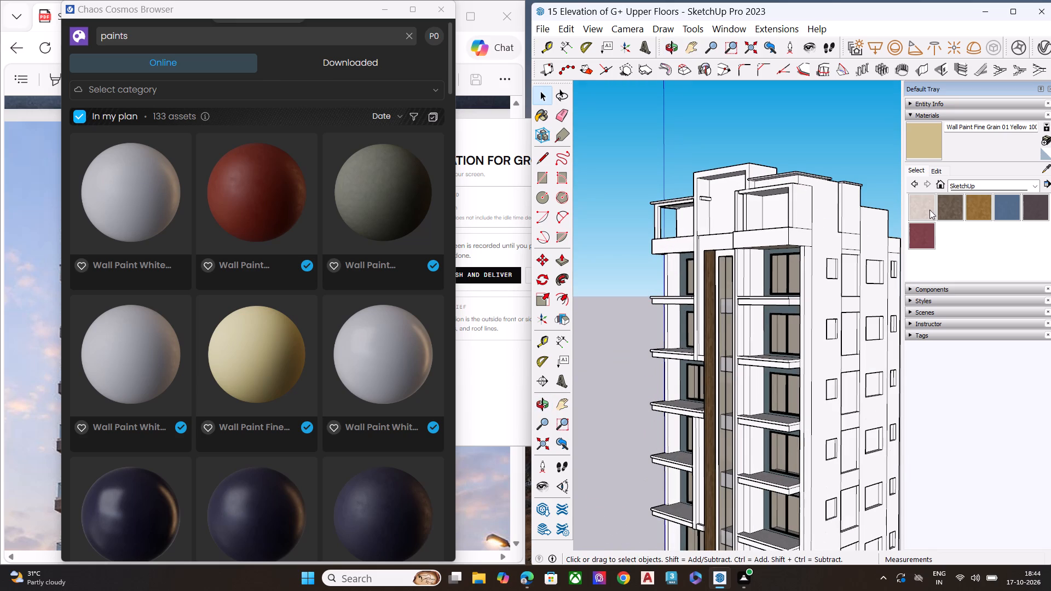
left_click(929, 210)
Paint the inner and front faces of the left bay's outer pier at the top balcony with the pale beige material.
scroll(661, 263, "up", 9)
left_click(688, 279)
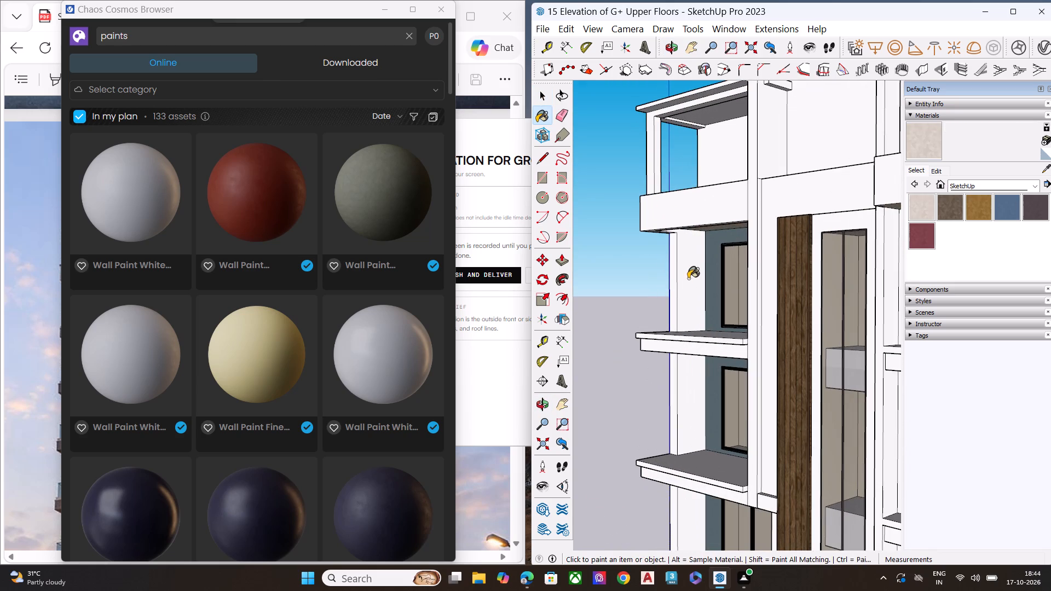
middle_click_drag(683, 279, 758, 254)
scroll(678, 252, "up", 4)
scroll(660, 257, "down", 1)
scroll(657, 257, "up", 3)
left_click(644, 263)
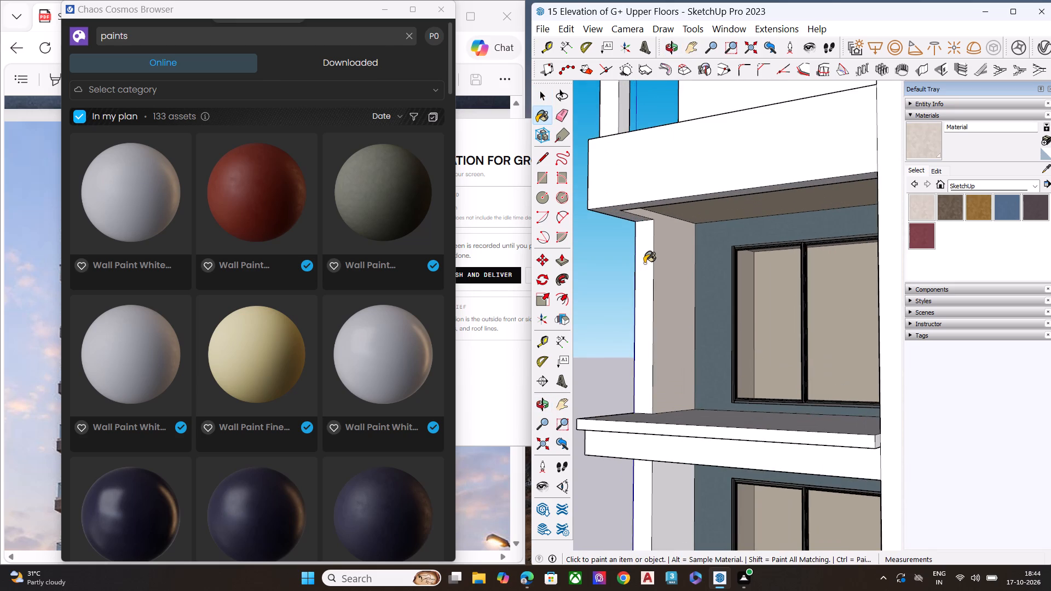
Paint the front and inner faces of the left bay's outer pier at the second balcony from the top with the beige material.
scroll(655, 258, "down", 5)
scroll(657, 258, "up", 1)
scroll(657, 258, "down", 2)
scroll(635, 388, "up", 5)
left_click(659, 405)
left_click(678, 405)
scroll(668, 360, "up", 1)
scroll(664, 355, "down", 1)
scroll(663, 355, "up", 1)
scroll(663, 355, "down", 3)
scroll(663, 355, "up", 1)
scroll(663, 355, "down", 4)
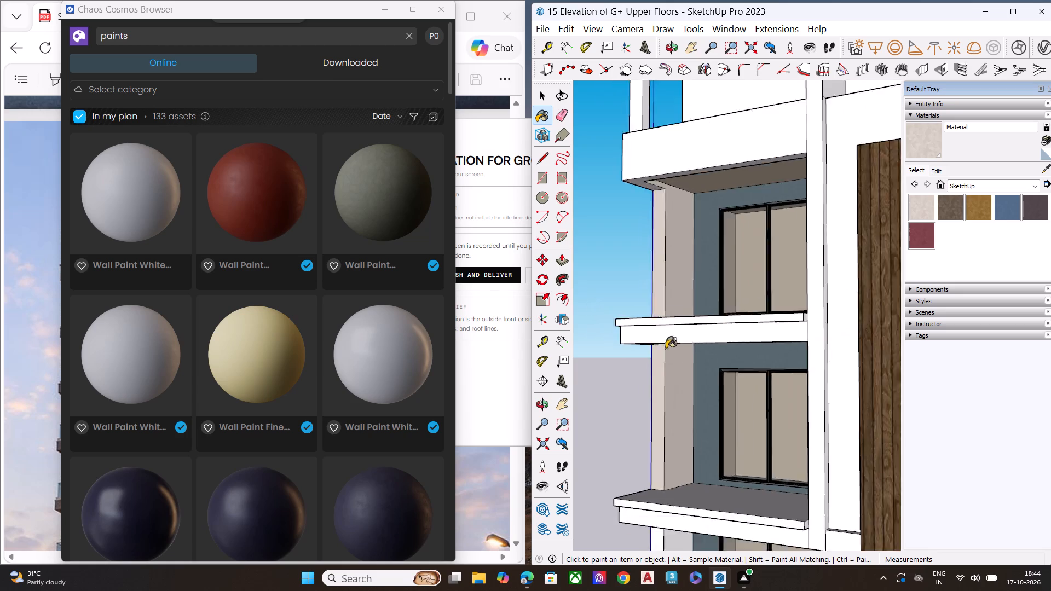
Paint the front and inner faces of the left bay's outer pier at the third balcony from the top with the beige material.
scroll(666, 349, "down", 6)
scroll(686, 321, "up", 1)
scroll(686, 321, "down", 2)
scroll(680, 423, "up", 8)
scroll(675, 437, "down", 1)
scroll(675, 438, "up", 2)
left_click(662, 449)
left_click(680, 451)
Paint the front and inner faces of the left bay's outer pier at the fourth balcony from the top with the beige material.
scroll(657, 393, "down", 2)
scroll(654, 391, "up", 3)
scroll(654, 391, "down", 4)
scroll(654, 385, "up", 1)
scroll(654, 384, "down", 2)
scroll(663, 462, "up", 2)
scroll(661, 468, "down", 1)
scroll(661, 471, "up", 7)
scroll(658, 432, "down", 11)
scroll(671, 389, "down", 5)
scroll(671, 389, "up", 1)
scroll(671, 389, "down", 2)
scroll(671, 472, "up", 3)
scroll(666, 479, "down", 1)
scroll(666, 480, "up", 3)
scroll(665, 485, "down", 1)
scroll(664, 485, "up", 2)
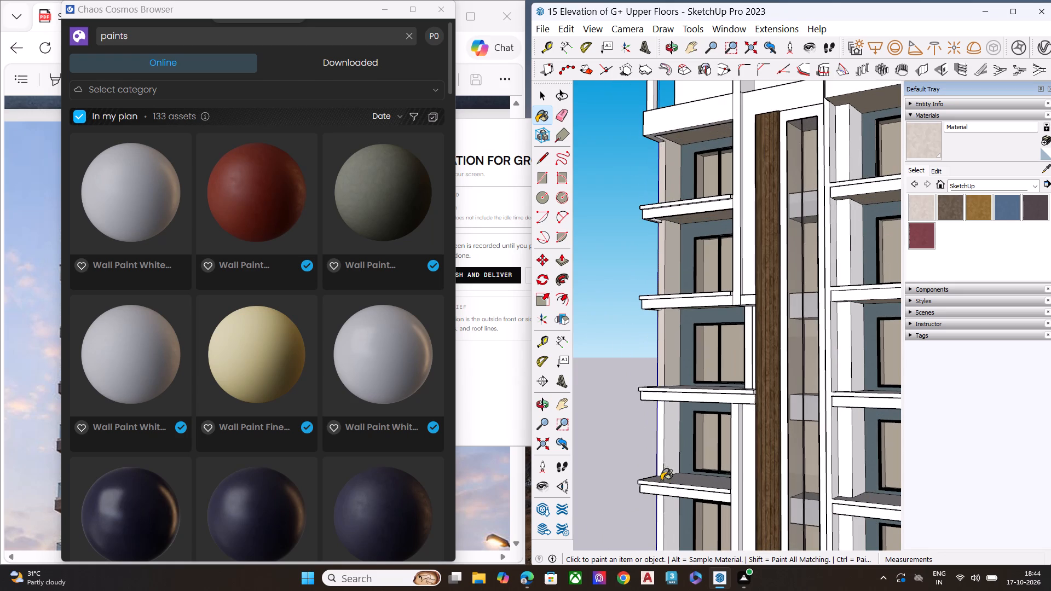
left_click(662, 448)
left_click(672, 446)
Paint the front and inner faces of the left bay's outer pier at the fifth balcony from the top with the beige material.
scroll(662, 444, "down", 4)
scroll(661, 490, "up", 4)
left_click(658, 493)
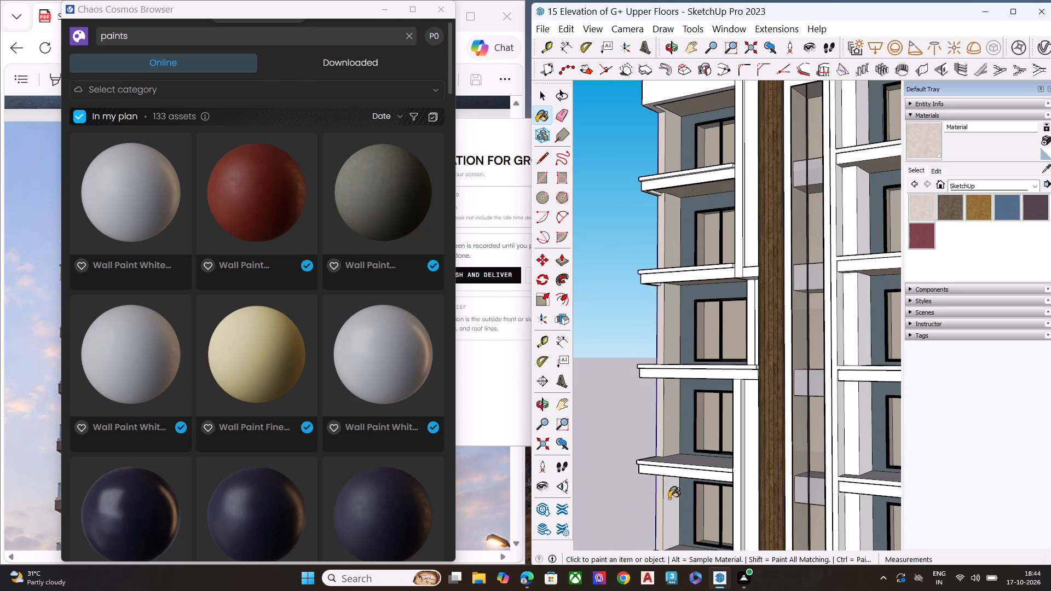
left_click(669, 499)
Paint the front and inner faces of the left bay's outer pier at the sixth balcony from the top with the beige material.
scroll(663, 453, "down", 6)
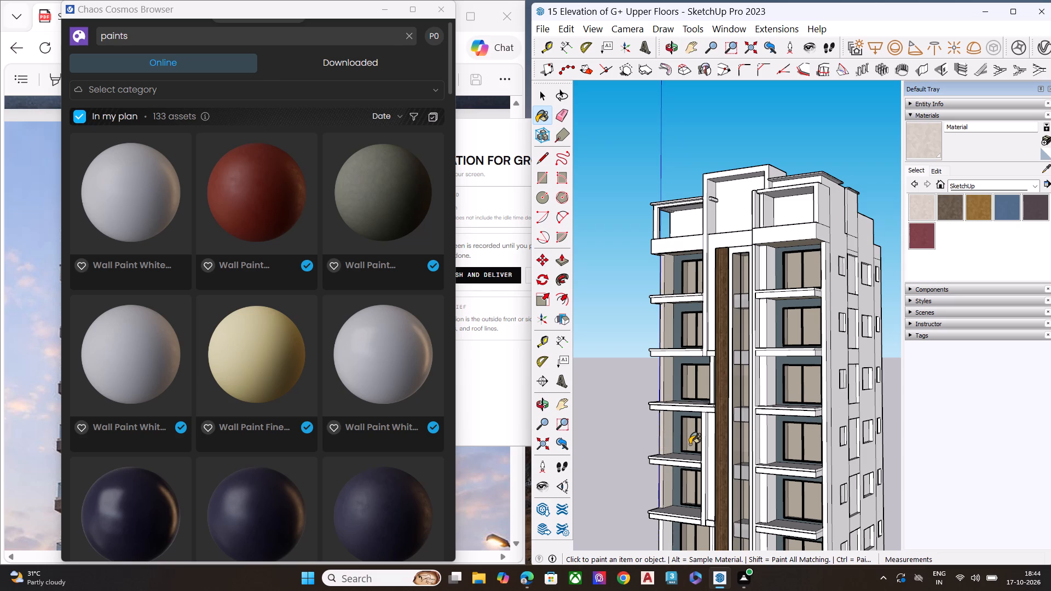
scroll(668, 390, "down", 7)
scroll(679, 490, "up", 4)
scroll(677, 493, "down", 1)
scroll(675, 494, "up", 3)
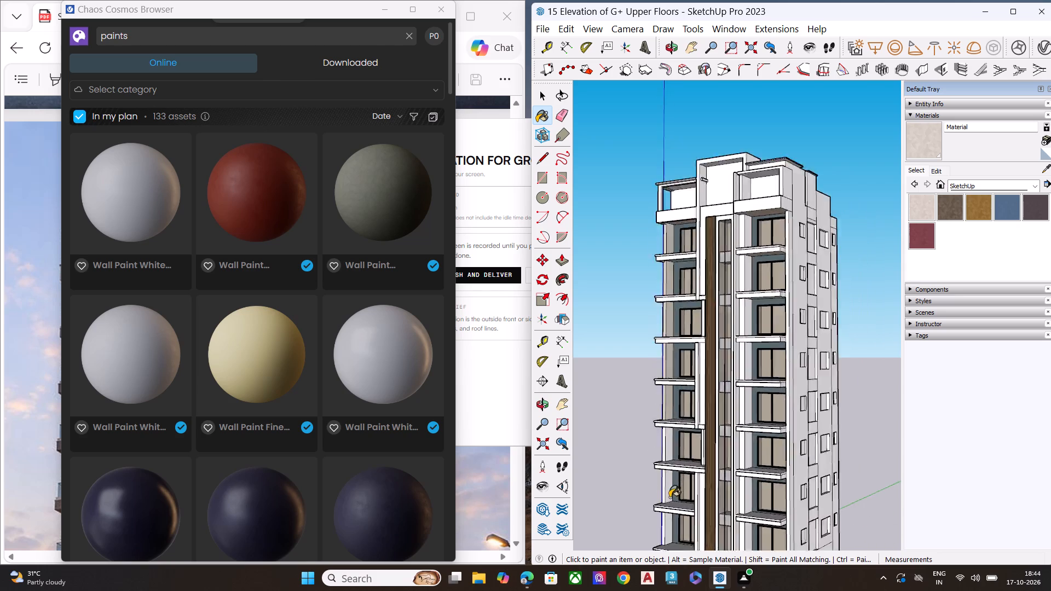
scroll(669, 497, "up", 5)
scroll(657, 398, "up", 9)
left_click(657, 393)
left_click(671, 388)
Paint the front and inner faces of the left bay's outer pier at the second-lowest balcony with the beige material.
scroll(678, 368, "down", 1)
scroll(678, 368, "up", 1)
scroll(678, 368, "down", 9)
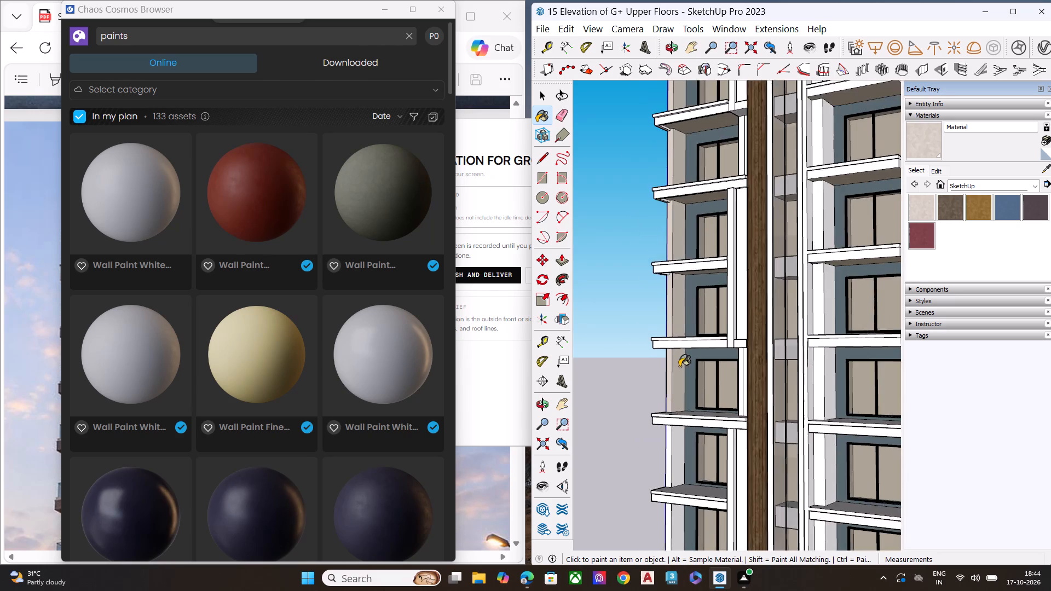
scroll(679, 367, "down", 5)
scroll(658, 437, "up", 2)
scroll(658, 438, "down", 5)
scroll(658, 438, "up", 1)
scroll(658, 438, "down", 1)
scroll(658, 438, "up", 14)
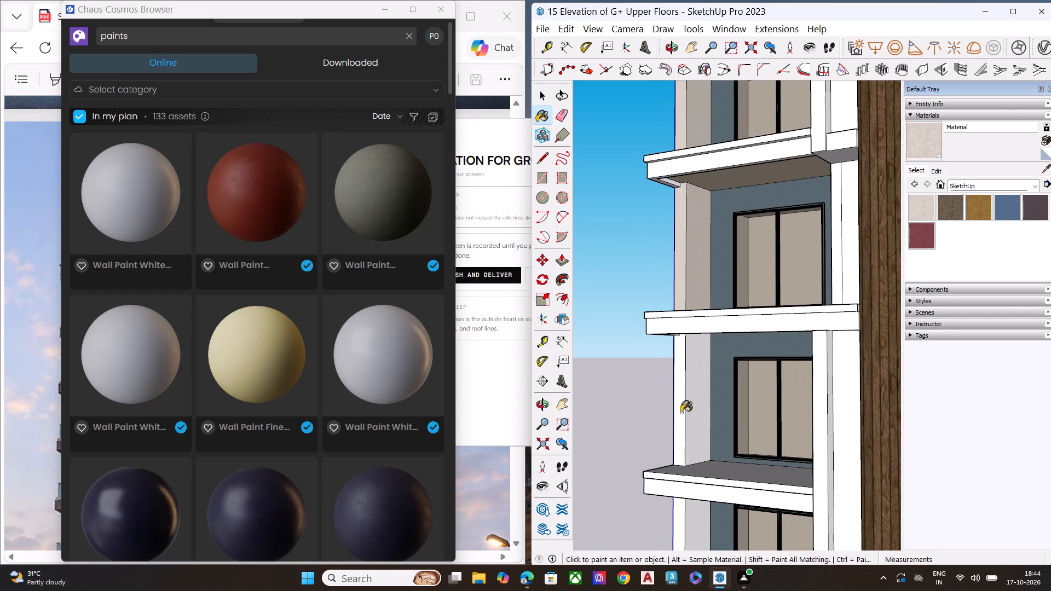
left_click(681, 413)
left_click(697, 408)
Paint the front and inner faces of the left bay's outer pier at the lowest balcony with the beige material.
scroll(667, 382, "down", 2)
scroll(667, 381, "up", 1)
scroll(667, 381, "down", 1)
scroll(667, 380, "up", 1)
scroll(667, 380, "down", 2)
scroll(667, 379, "up", 3)
scroll(667, 379, "down", 4)
scroll(683, 476, "up", 12)
left_click(650, 439)
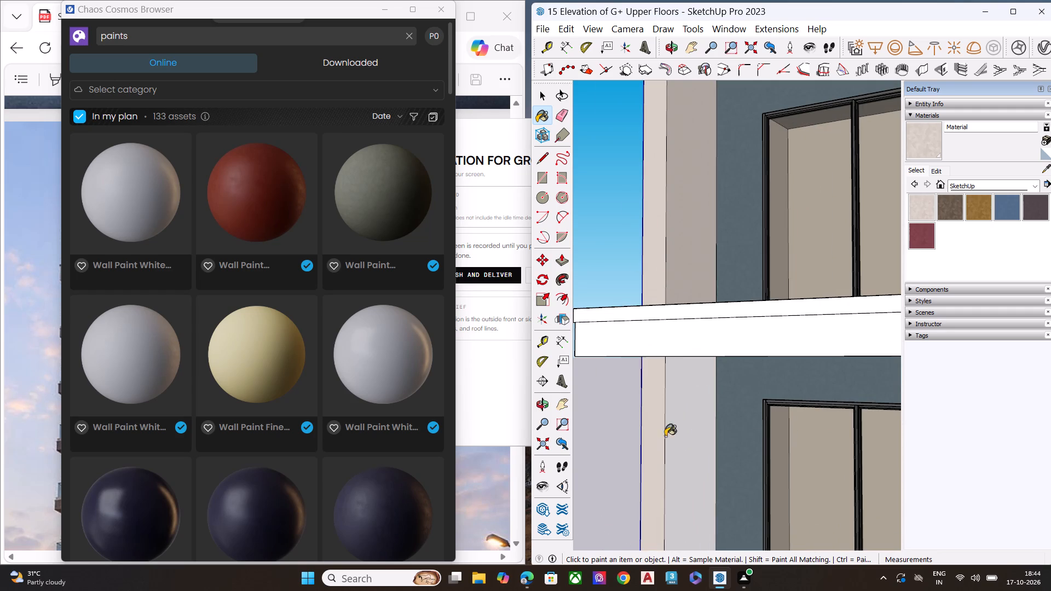
left_click(680, 434)
Paint the tower's side wall beside the left bay with the pale beige material.
scroll(625, 392, "down", 16)
scroll(643, 503, "up", 6)
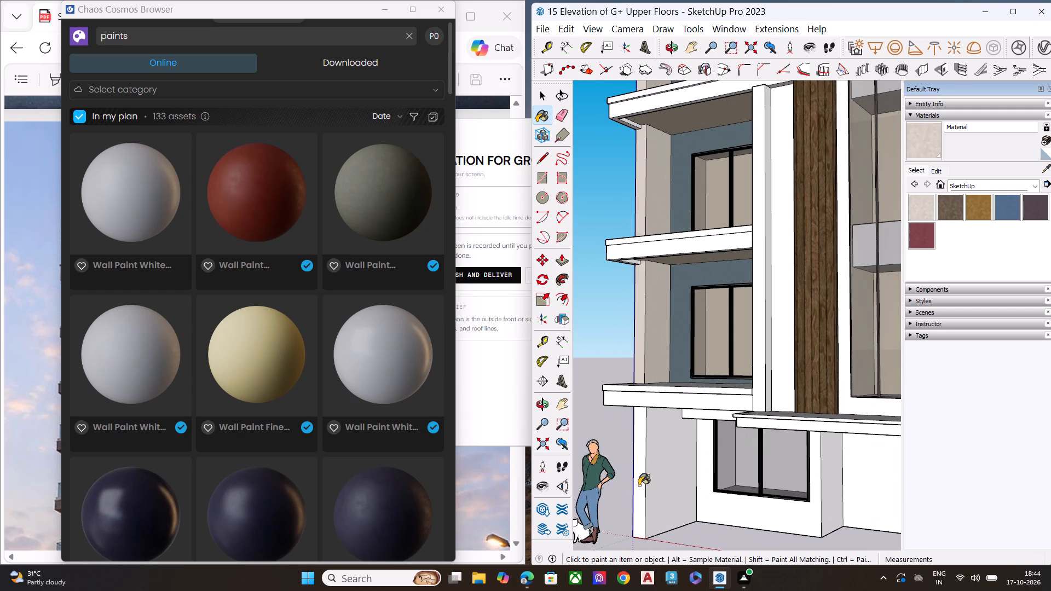
scroll(637, 495, "down", 12)
scroll(643, 488, "up", 3)
scroll(644, 495, "down", 3)
middle_click_drag(668, 483, 1008, 529)
scroll(673, 482, "up", 1)
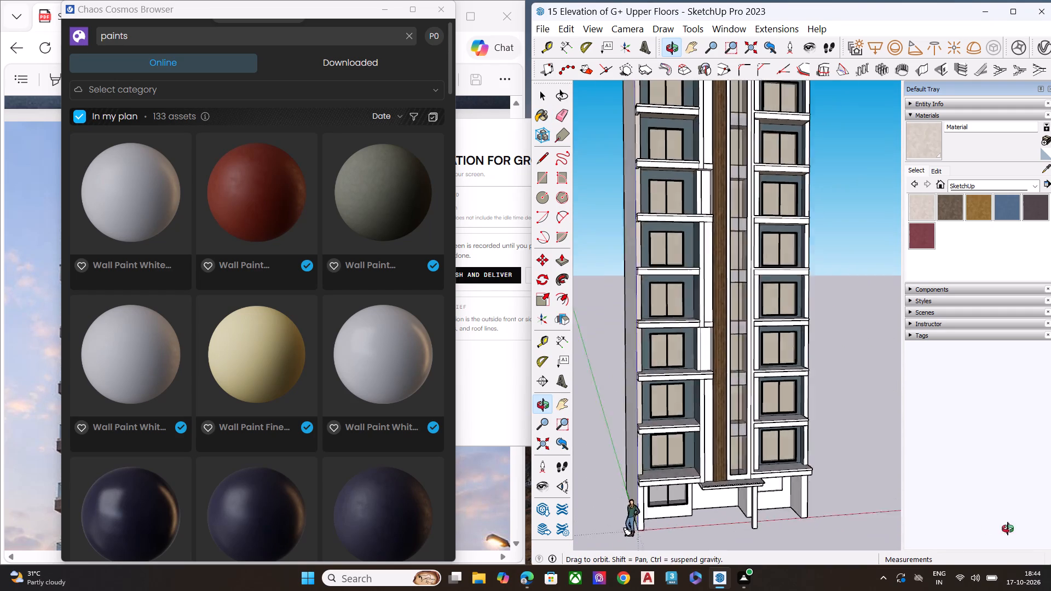
middle_click_drag(1008, 529, 1020, 531)
scroll(655, 441, "down", 6)
scroll(667, 335, "up", 10)
scroll(598, 304, "down", 1)
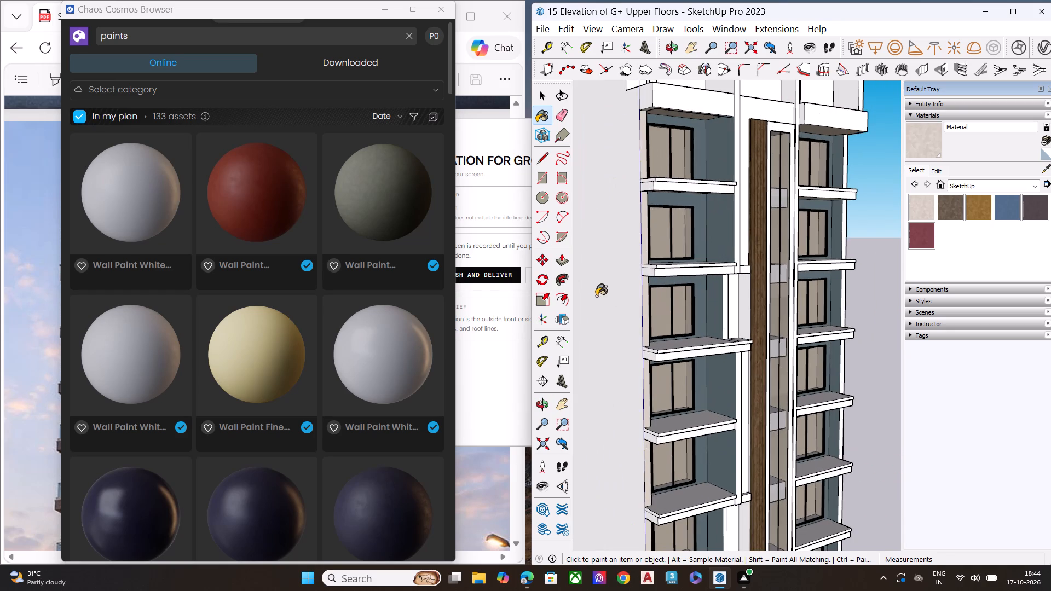
left_click(599, 295)
Paint the front face of the right bay's outer pier with the pale beige material.
scroll(666, 317, "down", 3)
scroll(670, 330, "up", 1)
scroll(670, 334, "down", 2)
middle_click_drag(731, 368, 418, 351)
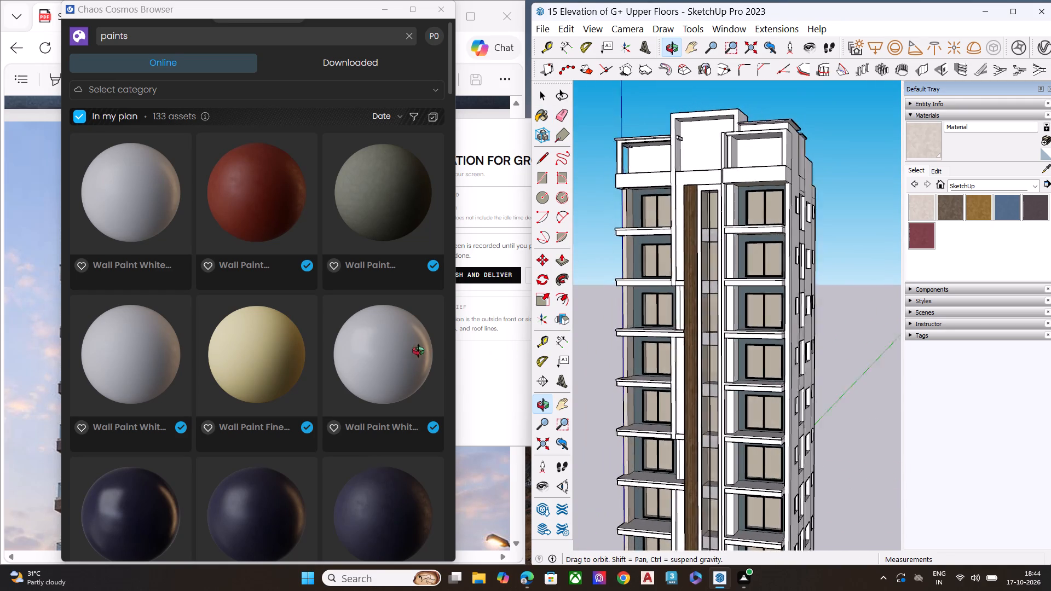
middle_click_drag(418, 351, 405, 354)
scroll(632, 250, "up", 7)
scroll(612, 250, "down", 7)
scroll(819, 238, "up", 8)
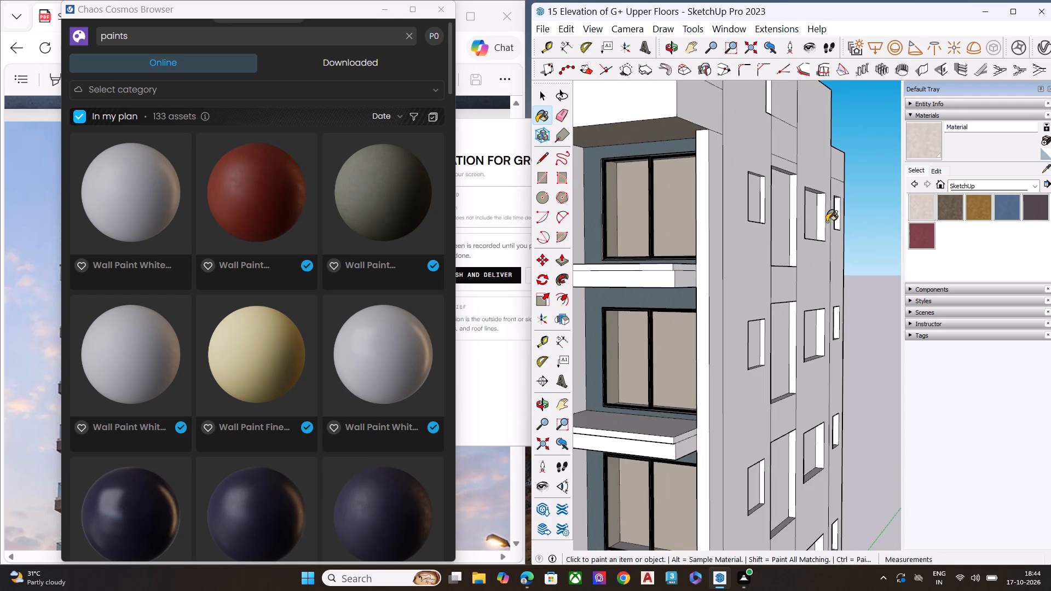
scroll(706, 196, "up", 6)
left_click(706, 194)
Examine the right bay's outer pier and the tower's upper front facade from the front.
middle_click_drag(730, 225, 876, 250)
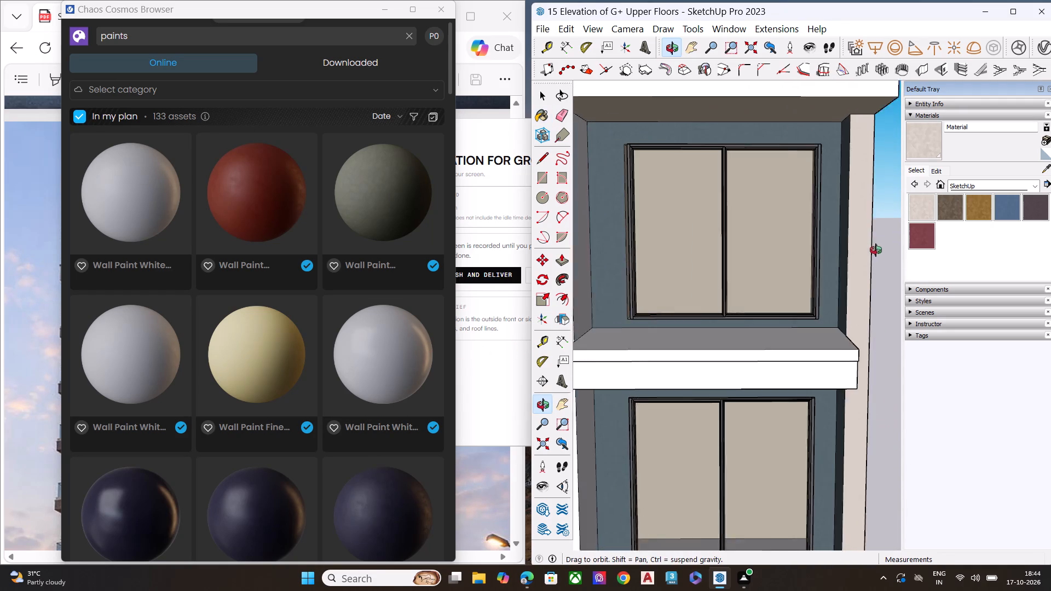
middle_click_drag(876, 250, 879, 250)
scroll(869, 243, "up", 1)
scroll(846, 259, "down", 3)
scroll(841, 262, "up", 1)
scroll(840, 263, "down", 6)
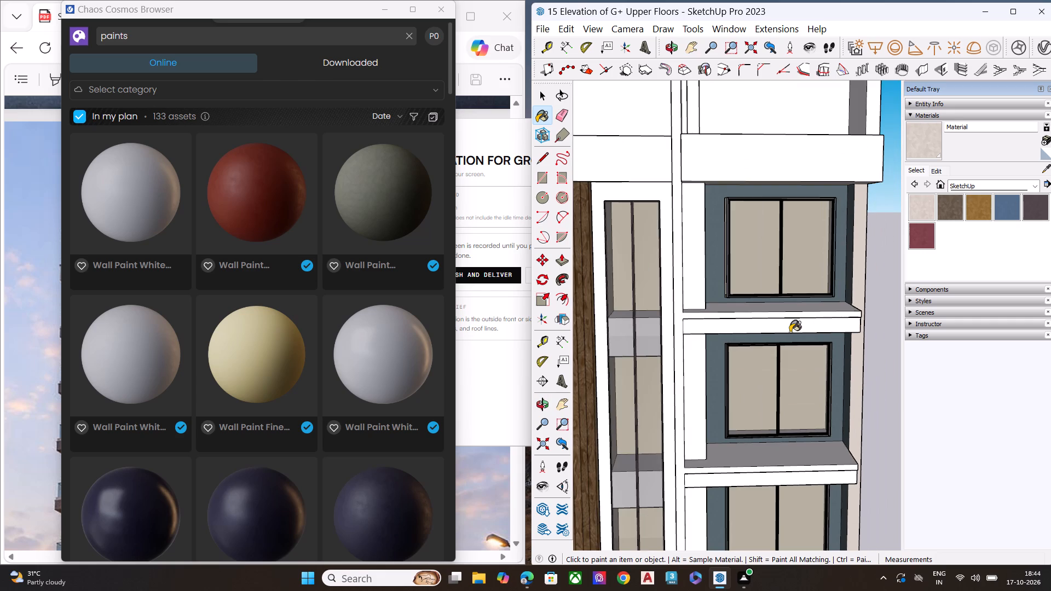
scroll(819, 312, "down", 8)
middle_click_drag(846, 332, 1024, 305)
scroll(983, 323, "up", 1)
scroll(795, 322, "down", 3)
scroll(788, 325, "up", 1)
scroll(788, 325, "down", 2)
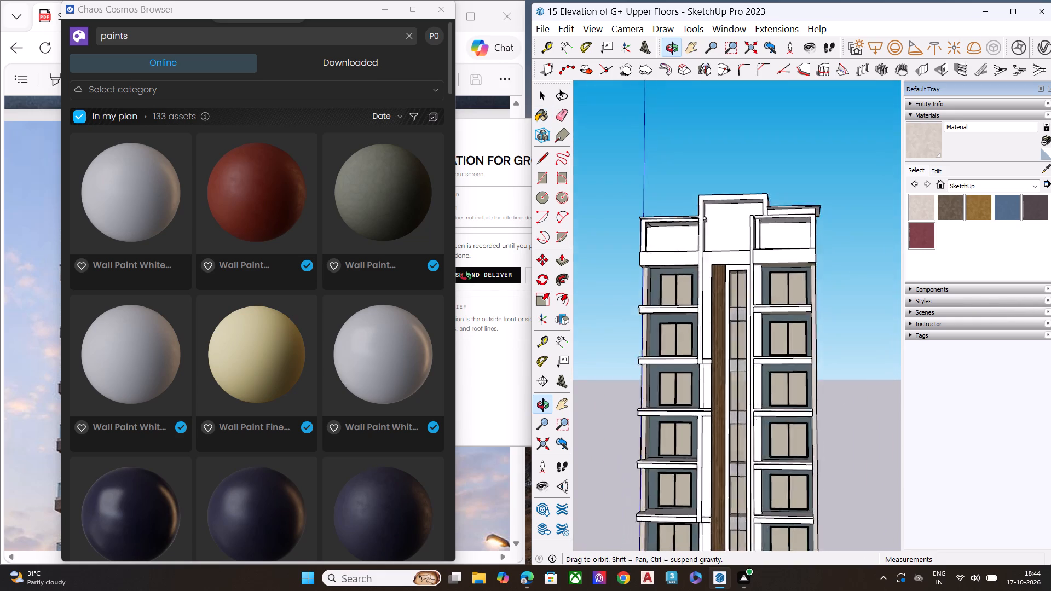
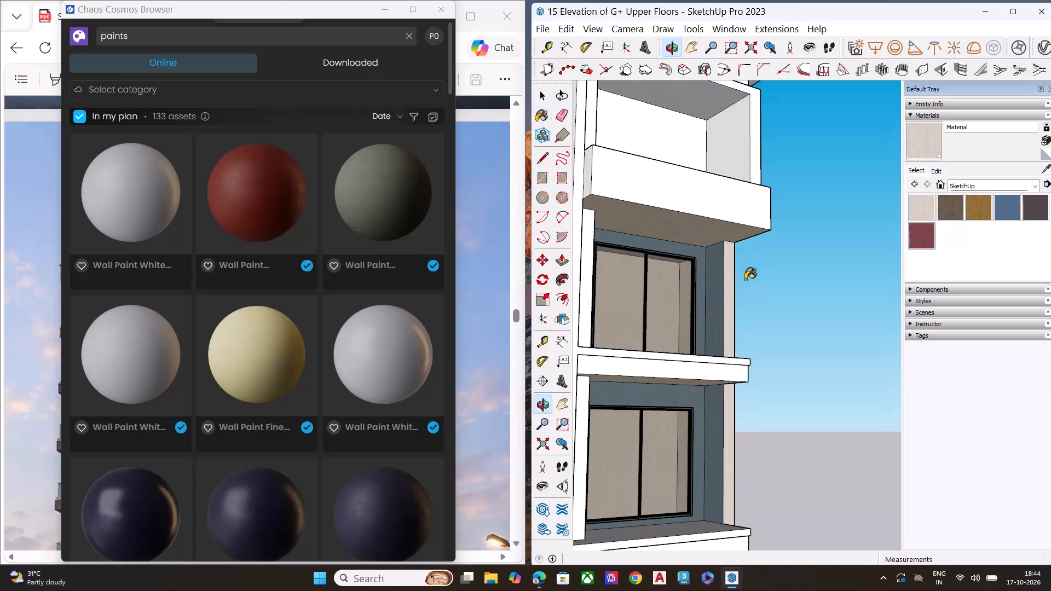
Paint the inner faces of the right bay's outer pier at the upper four balconies with the pale beige material.
left_click(720, 283)
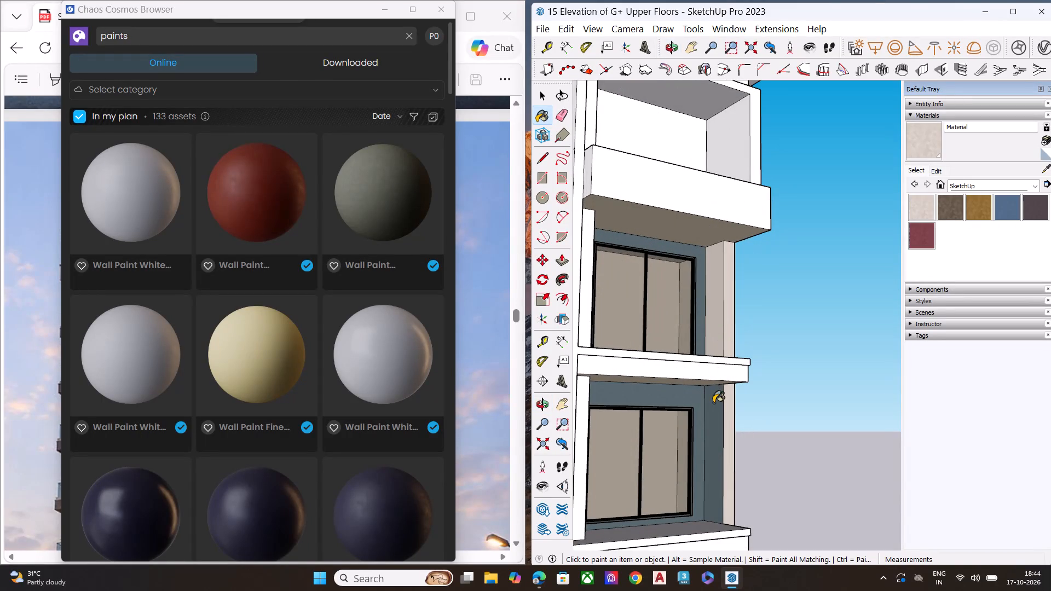
left_click(713, 403)
scroll(729, 345, "down", 13)
scroll(729, 440, "up", 5)
scroll(728, 440, "down", 1)
scroll(728, 440, "up", 3)
left_click(739, 409)
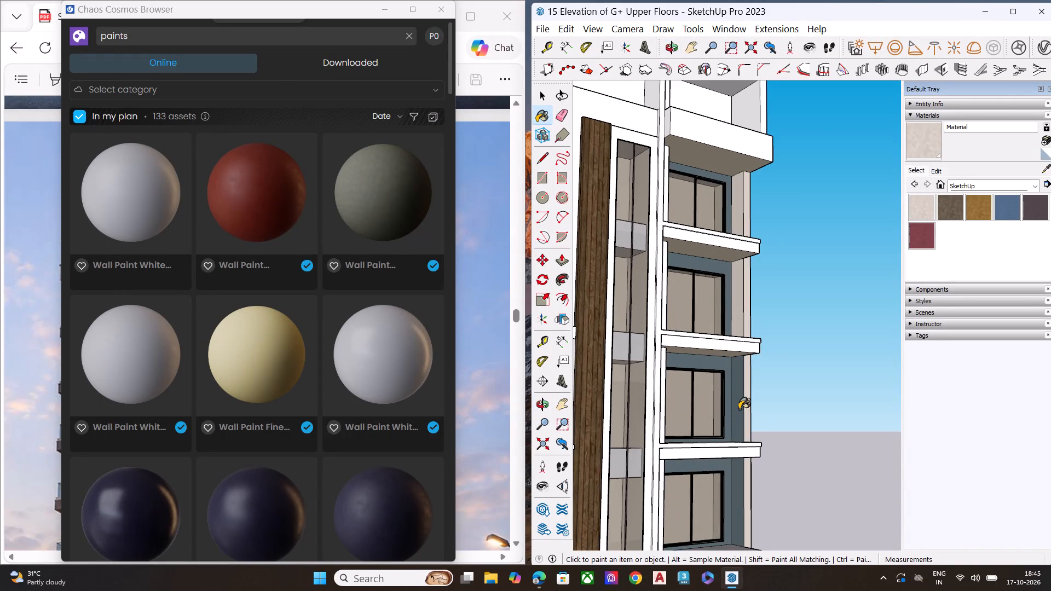
scroll(731, 416, "down", 6)
scroll(734, 455, "up", 7)
left_click(734, 456)
scroll(747, 399, "down", 12)
scroll(736, 463, "up", 4)
scroll(735, 479, "down", 3)
scroll(735, 480, "up", 4)
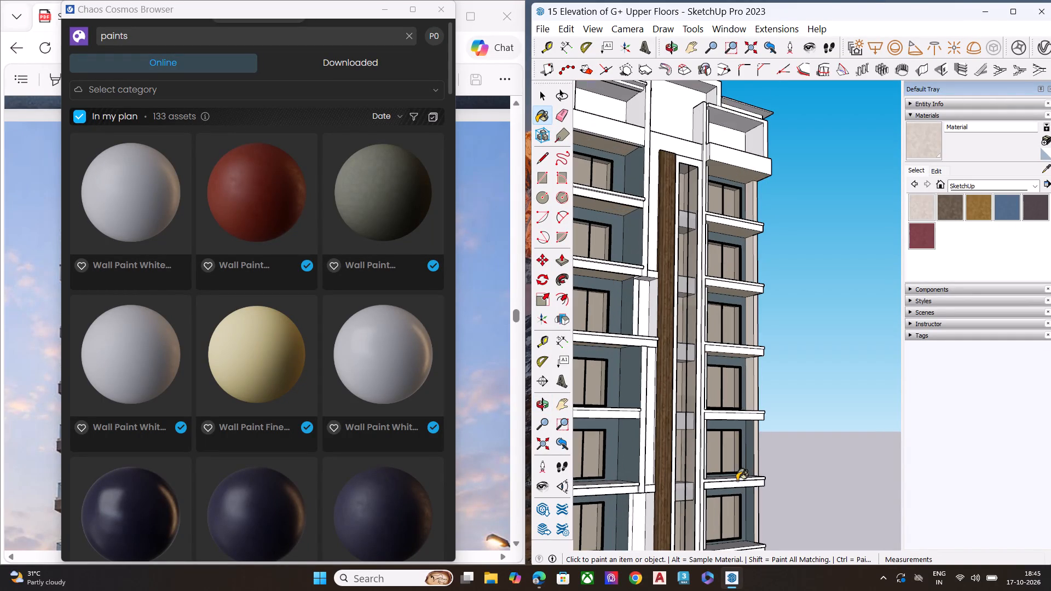
Paint the inner faces of the right bay's outer pier at the lower four balconies with the same pale beige material.
left_click(752, 457)
scroll(752, 422, "down", 6)
scroll(752, 422, "up", 1)
scroll(752, 422, "down", 3)
scroll(747, 447, "up", 1)
scroll(747, 454, "down", 1)
scroll(746, 457, "up", 10)
left_click(755, 466)
scroll(752, 428, "down", 5)
scroll(752, 428, "up", 3)
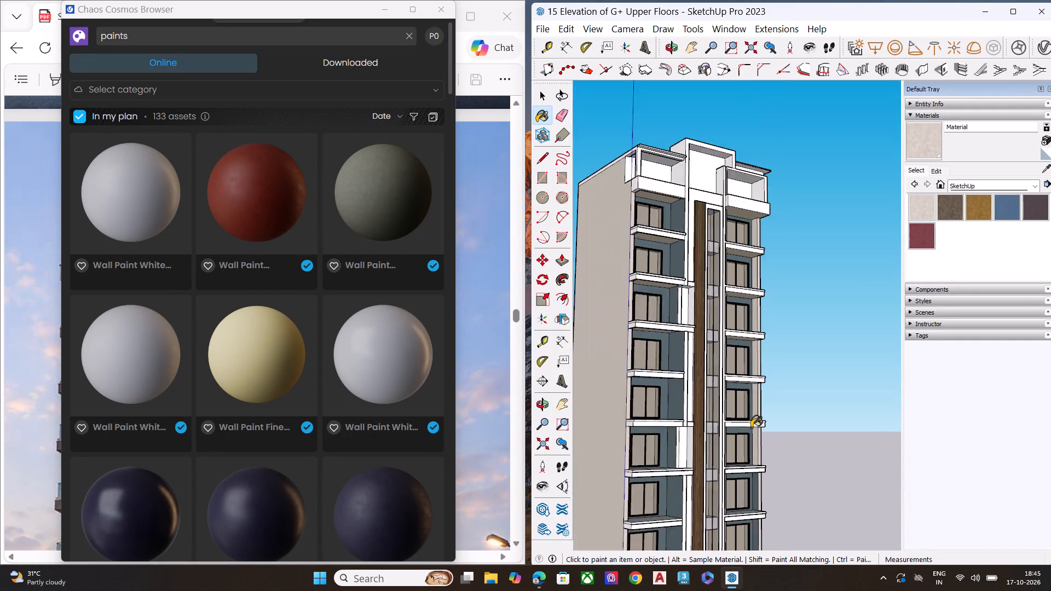
scroll(751, 427, "up", 2)
scroll(751, 427, "down", 2)
scroll(743, 469, "up", 10)
scroll(747, 501, "down", 14)
scroll(758, 448, "down", 4)
scroll(758, 448, "up", 1)
scroll(758, 448, "down", 1)
scroll(758, 448, "up", 1)
scroll(758, 448, "down", 5)
scroll(753, 487, "up", 8)
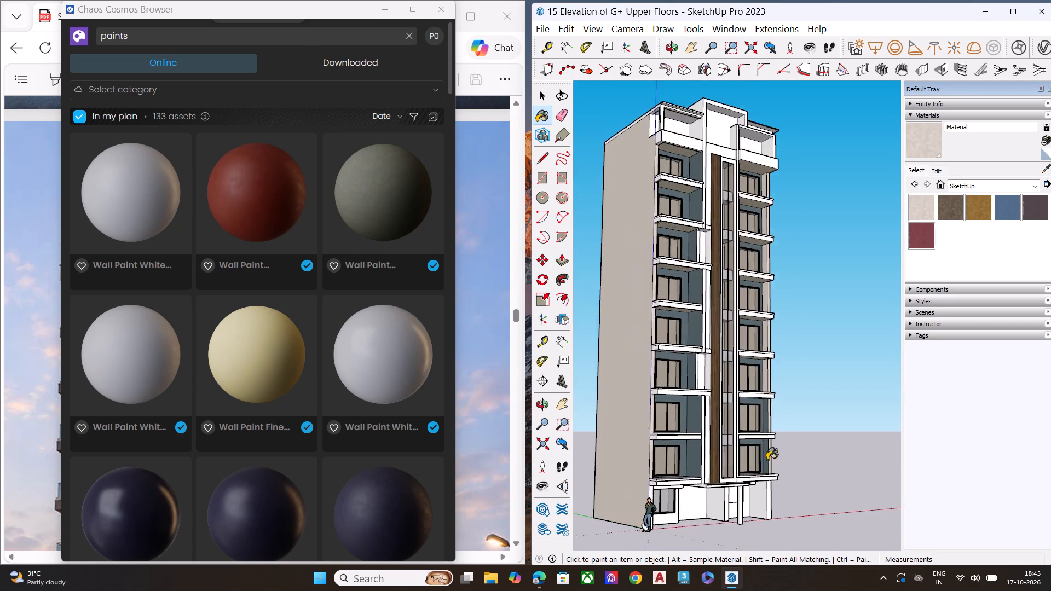
scroll(768, 457, "up", 5)
scroll(769, 457, "down", 1)
scroll(769, 457, "up", 3)
left_click(763, 461)
left_click(764, 393)
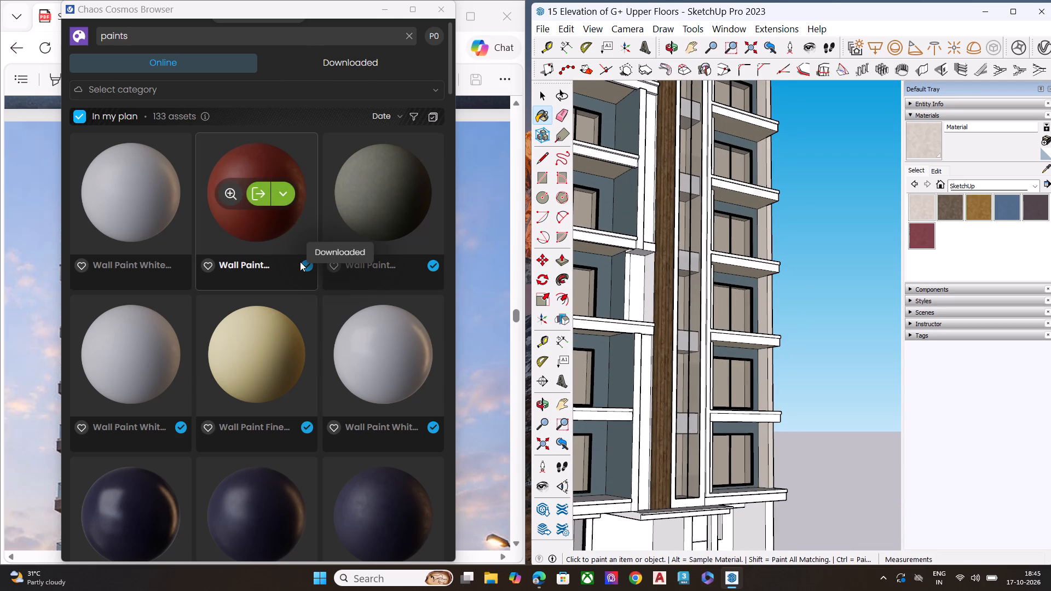
Look through the Wall Paint materials in the Chaos Cosmos library and compare them with the whole tower's painted facade.
scroll(298, 297, "up", 3)
scroll(382, 321, "down", 2)
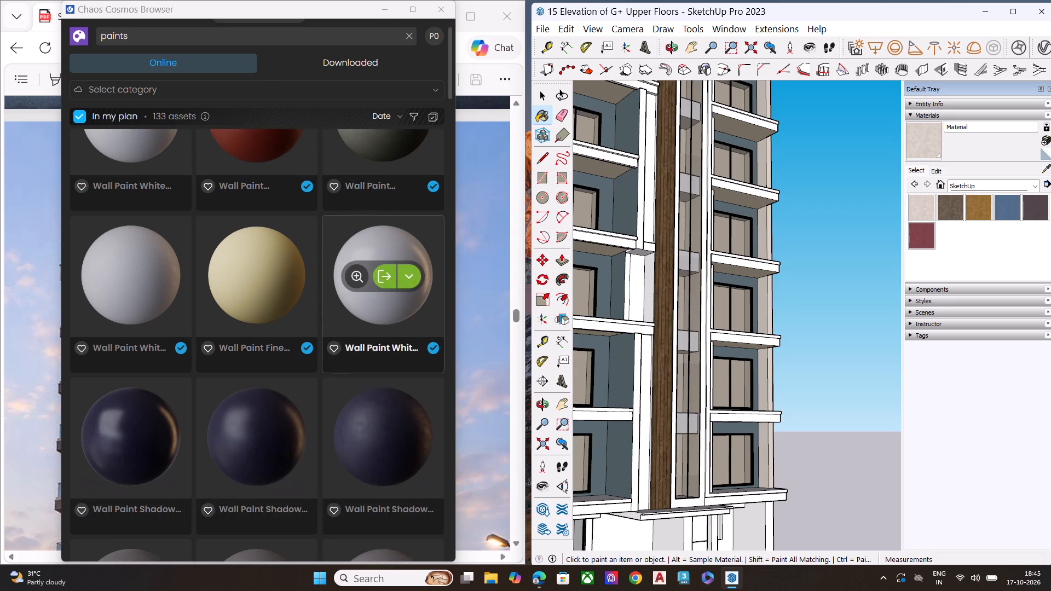
scroll(382, 325, "down", 2)
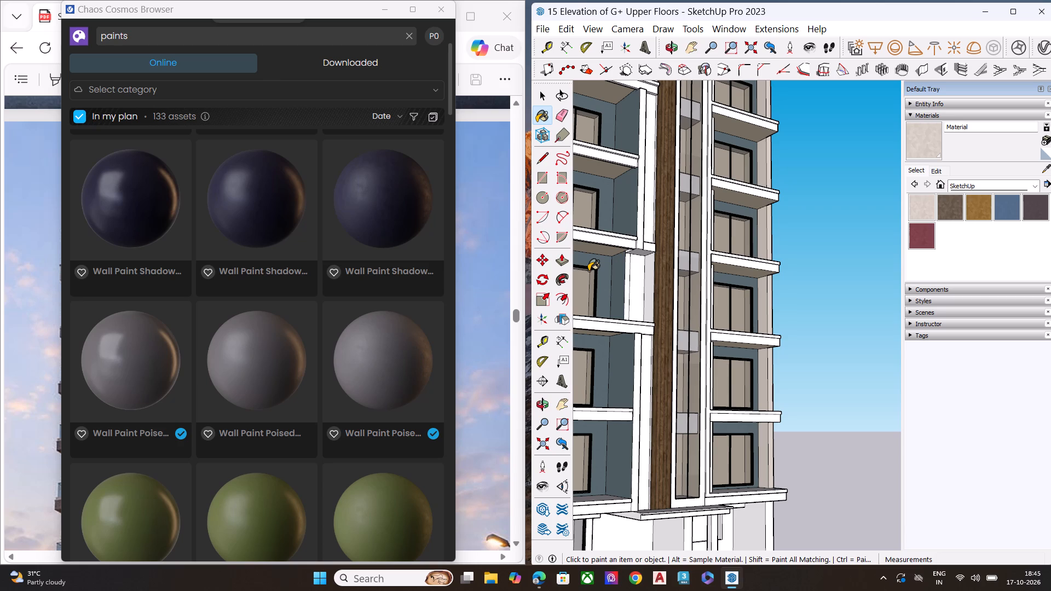
scroll(663, 303, "down", 4)
scroll(698, 324, "up", 1)
scroll(710, 332, "down", 5)
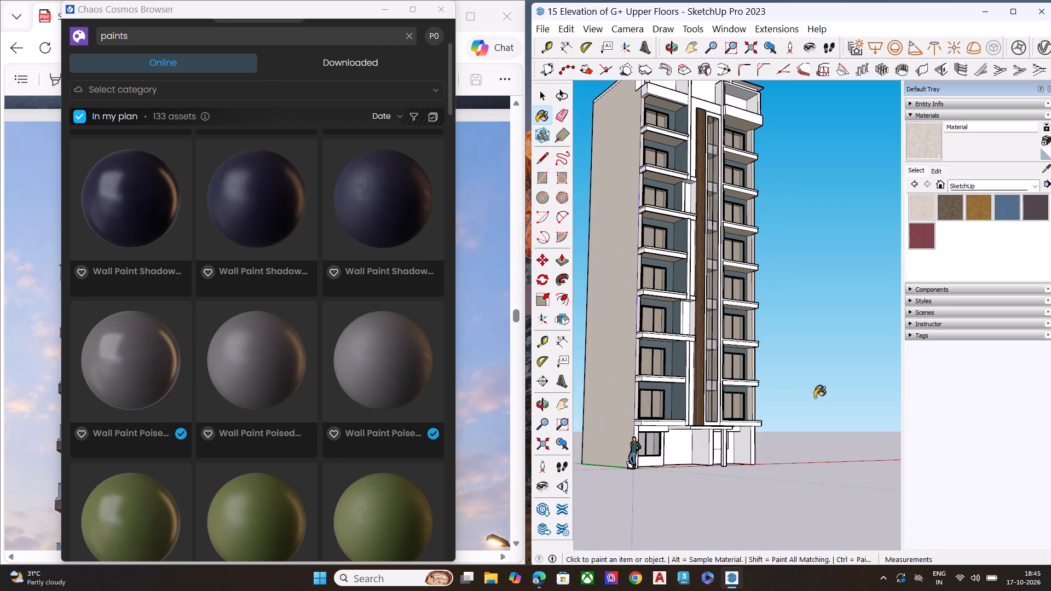
scroll(787, 362, "down", 7)
middle_click_drag(765, 292, 746, 355)
scroll(741, 343, "up", 2)
scroll(707, 244, "down", 2)
scroll(708, 240, "up", 6)
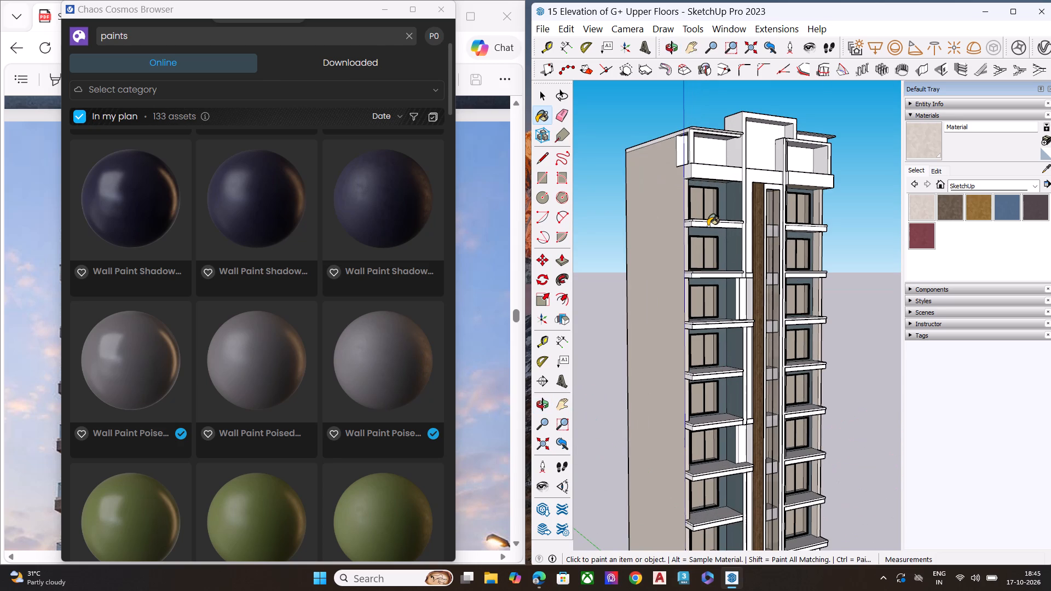
scroll(723, 264, "down", 2)
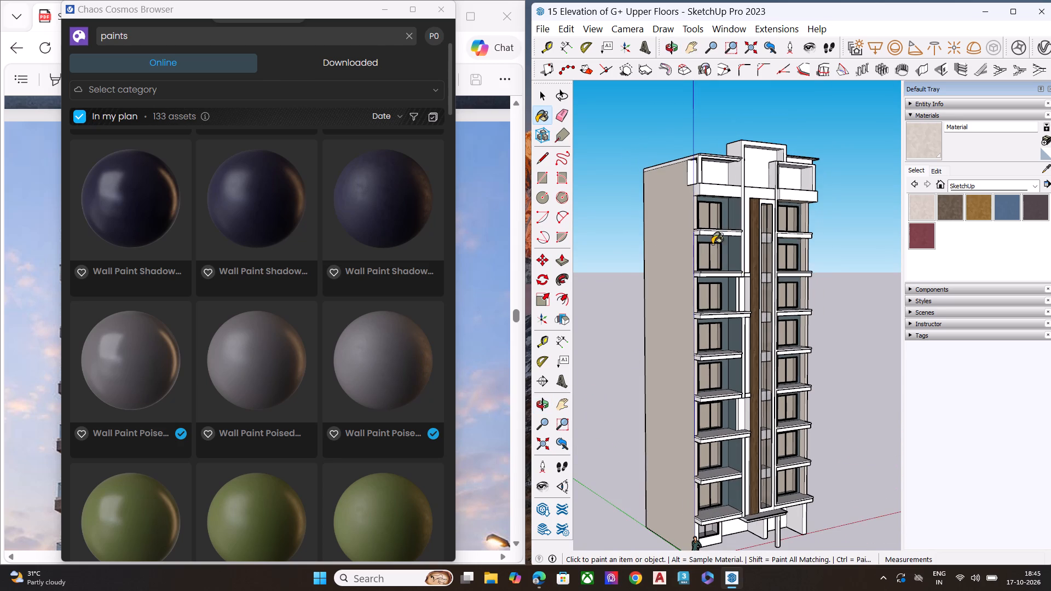
scroll(726, 285, "down", 7)
key("space")
key("space")
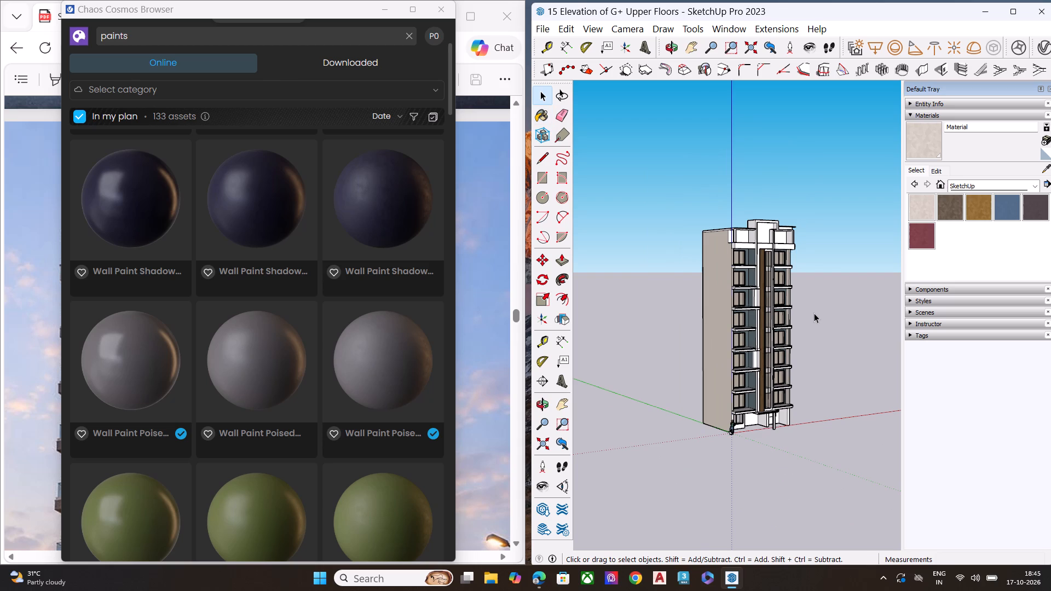
left_click_drag(818, 317, 824, 321)
left_click_drag(825, 322, 827, 329)
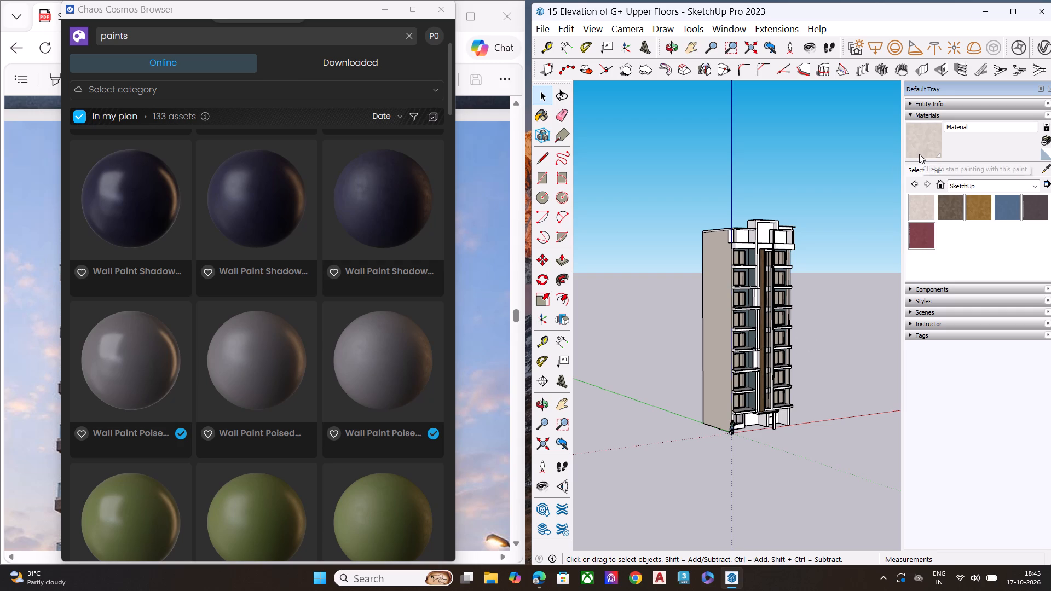
scroll(912, 160, "down", 4)
scroll(715, 312, "up", 7)
scroll(218, 291, "down", 5)
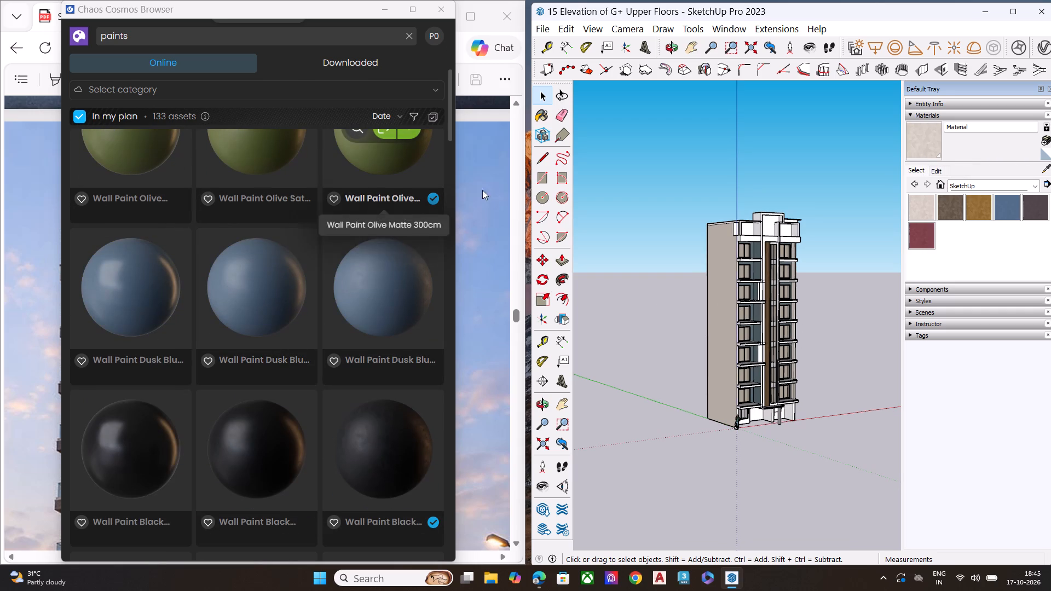
scroll(553, 189, "down", 3)
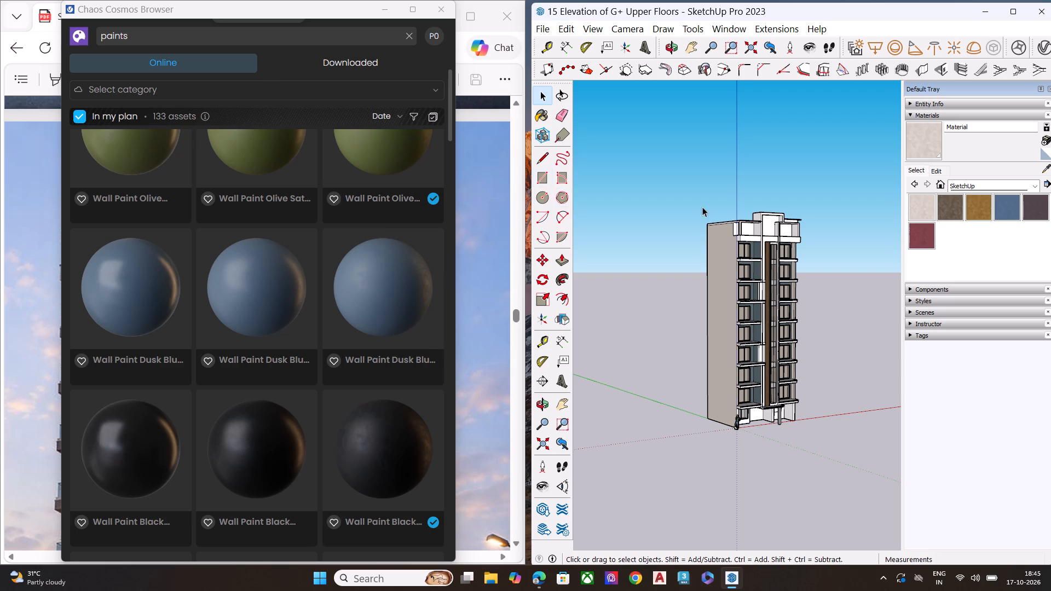
Examine the tower's balcony bays, central strips and side wall from several heights and distances.
scroll(786, 265, "down", 5)
middle_click_drag(750, 363, 744, 300)
scroll(744, 301, "up", 9)
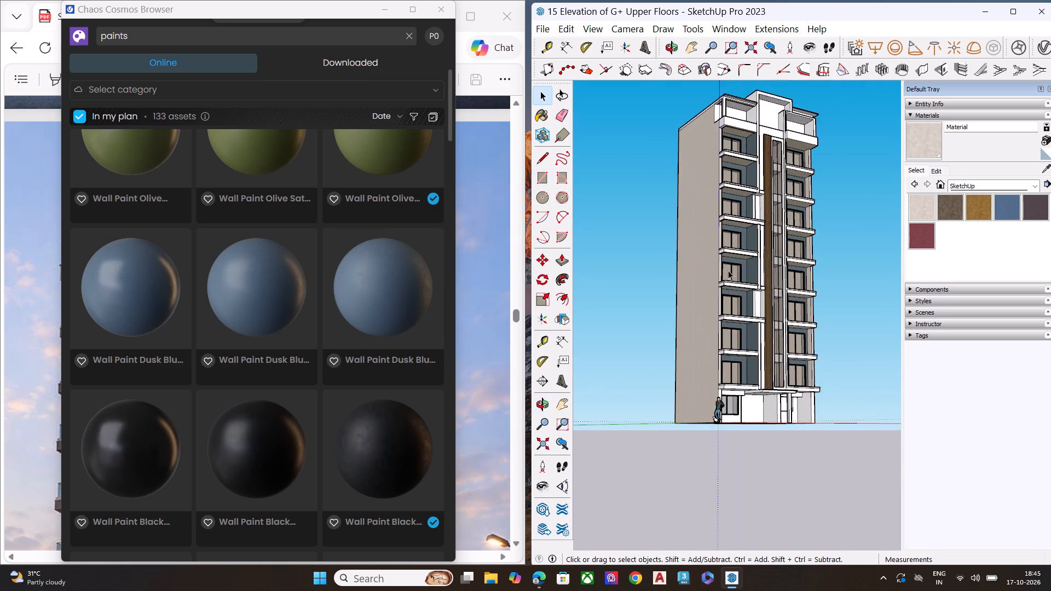
scroll(726, 263, "up", 8)
scroll(740, 264, "down", 6)
scroll(816, 244, "down", 1)
scroll(815, 244, "up", 2)
scroll(809, 242, "down", 1)
scroll(809, 242, "up", 5)
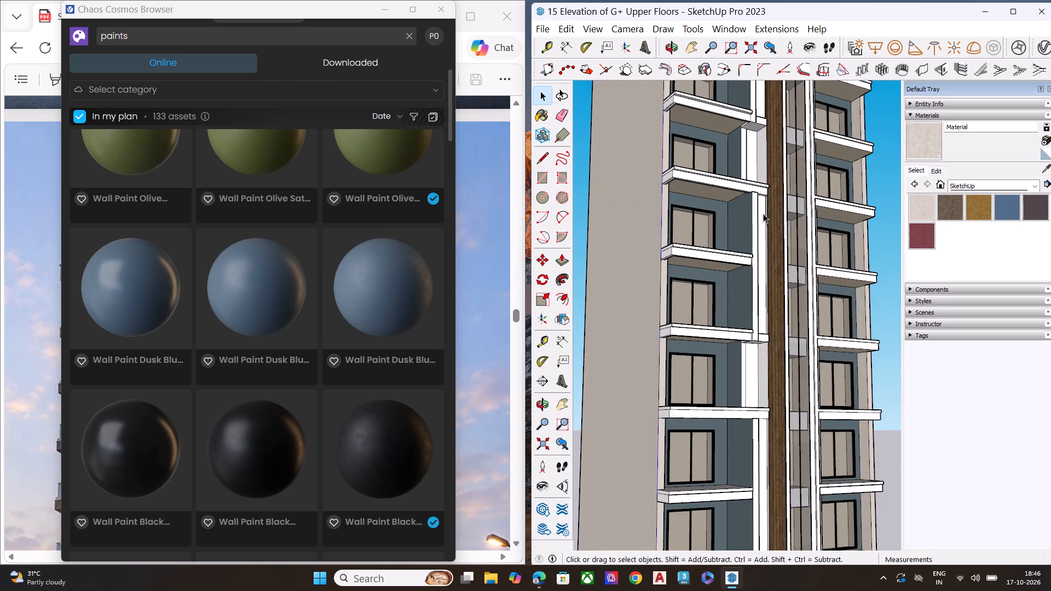
middle_click_drag(770, 204, 739, 305)
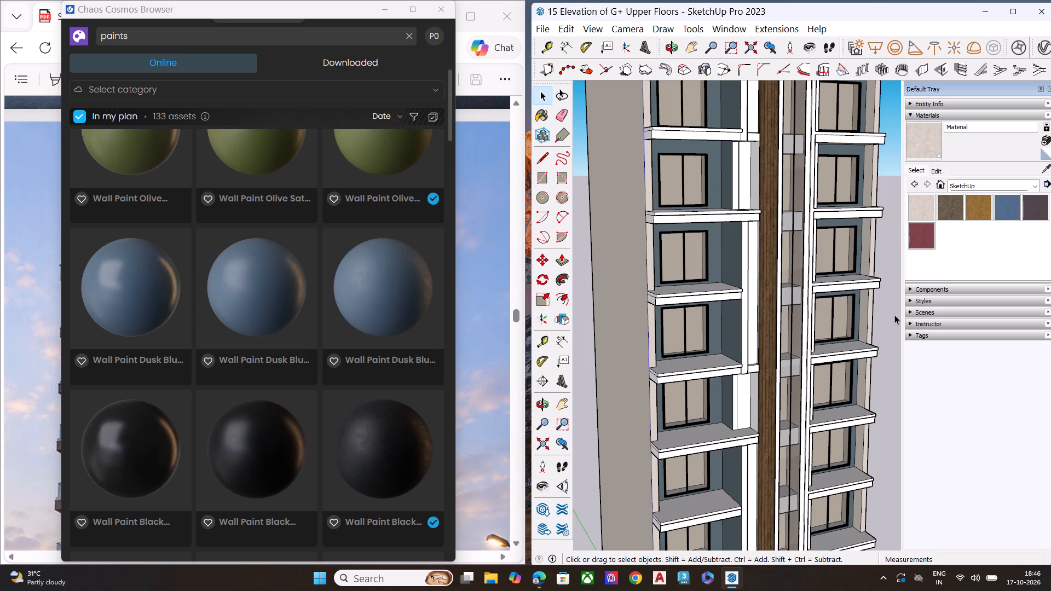
scroll(957, 293, "down", 5)
scroll(816, 314, "down", 8)
middle_click_drag(812, 337, 791, 274)
scroll(753, 393, "up", 1)
scroll(767, 279, "down", 2)
scroll(767, 279, "up", 1)
scroll(767, 279, "down", 5)
middle_click_drag(757, 289, 770, 216)
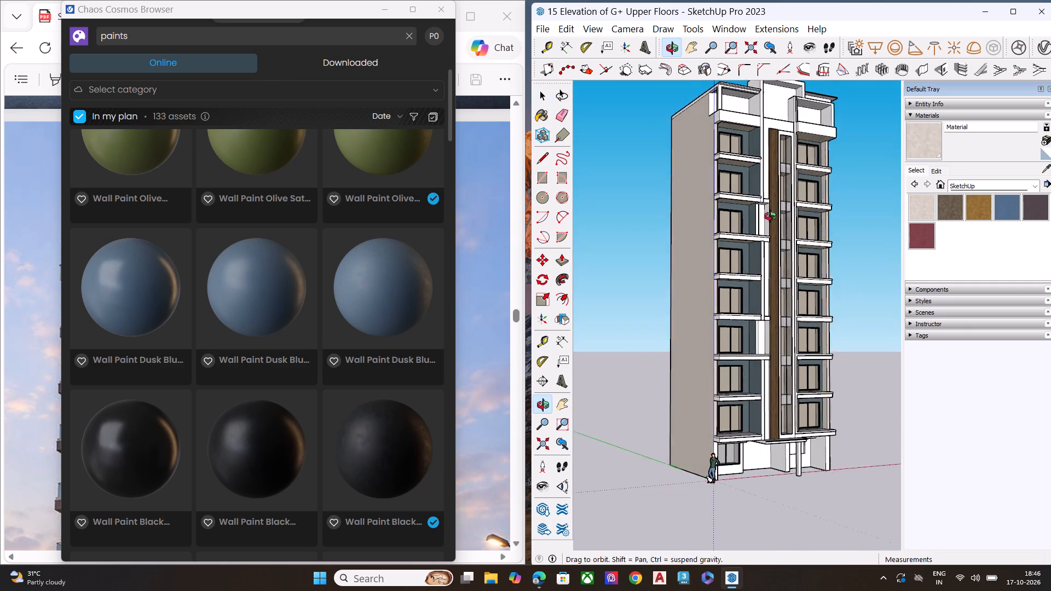
middle_click_drag(770, 216, 771, 214)
scroll(773, 208, "up", 5)
scroll(759, 253, "down", 4)
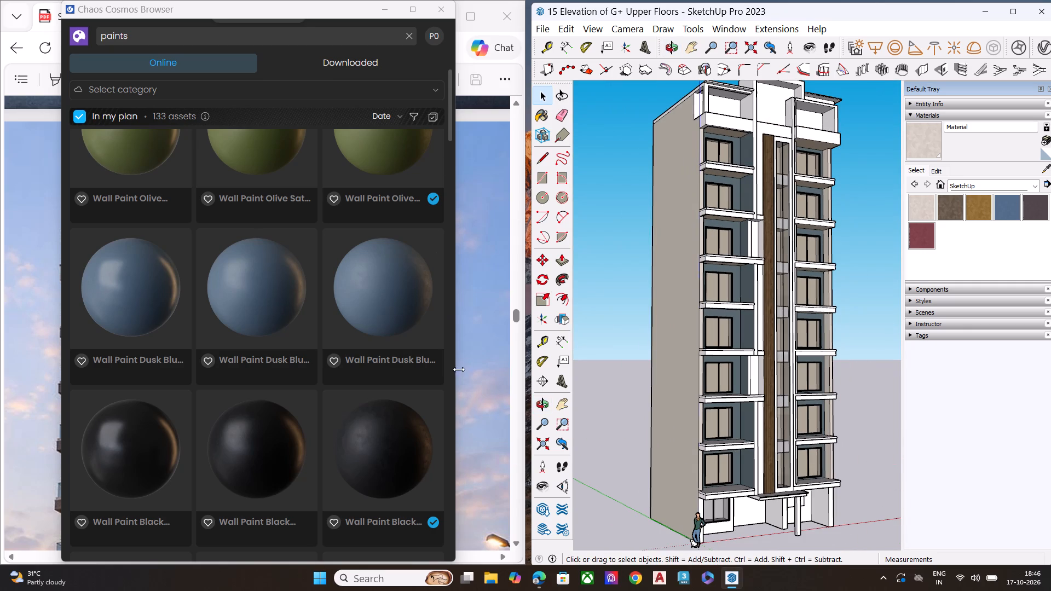
Minimise the Chaos Cosmos library and the reference PDF, and launch Fuji from the desktop.
left_click(382, 9)
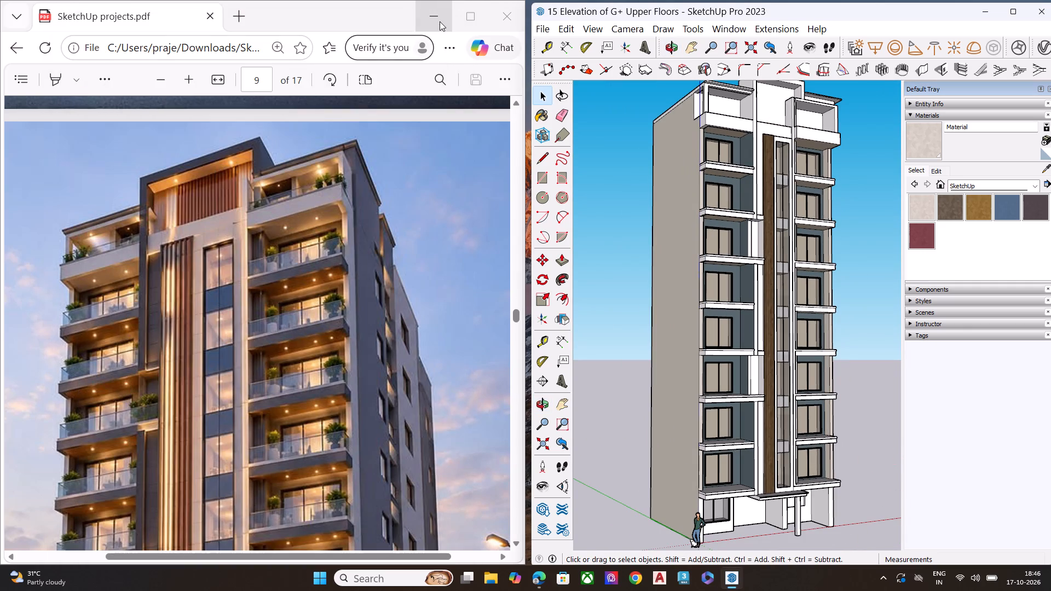
left_click(444, 18)
double_click(191, 353)
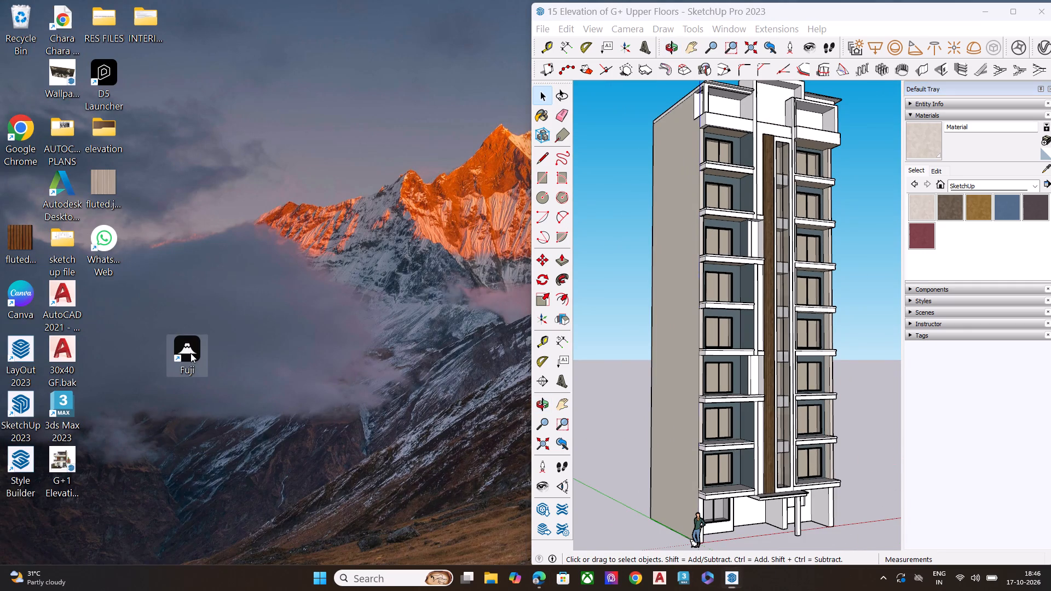
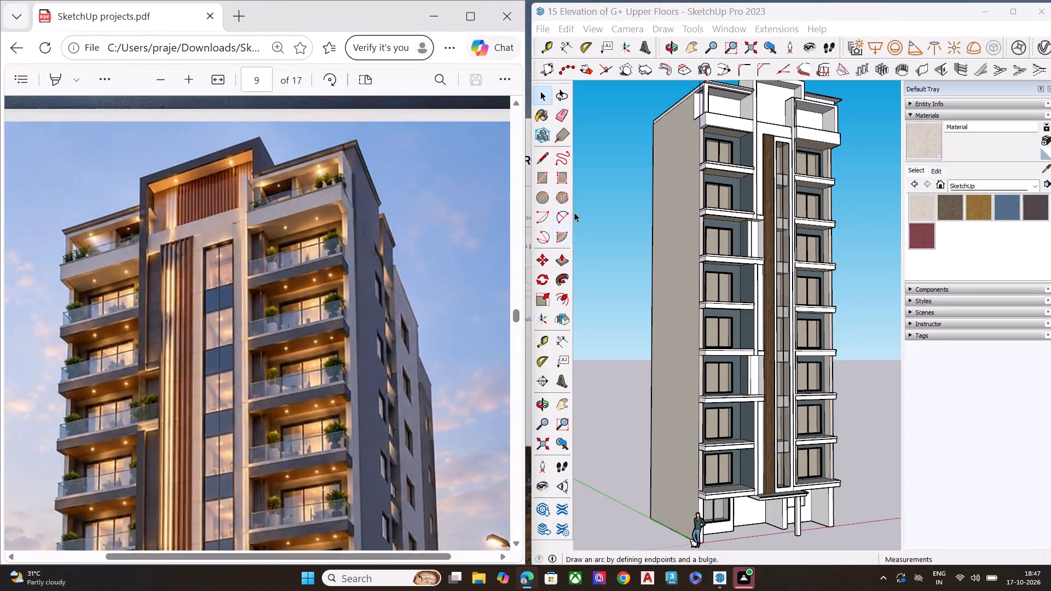
Compare the whole tower's painted facade with the reference elevation from several distances and slightly different angles.
scroll(783, 139, "down", 6)
middle_click_drag(734, 281, 713, 268)
scroll(713, 268, "down", 1)
scroll(713, 268, "up", 1)
scroll(713, 268, "down", 1)
scroll(713, 268, "up", 4)
scroll(713, 268, "down", 8)
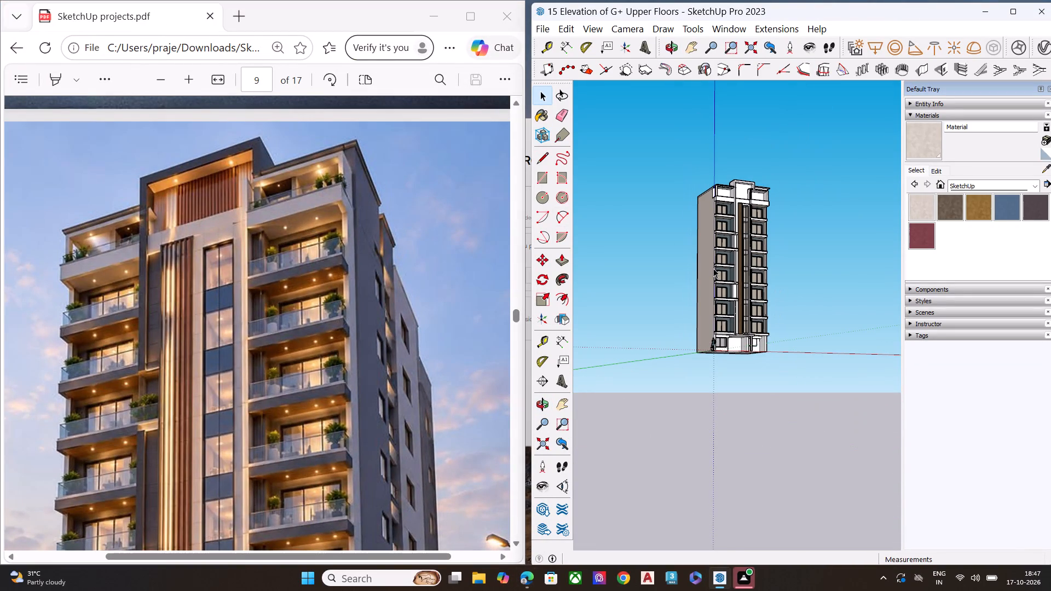
scroll(713, 268, "up", 5)
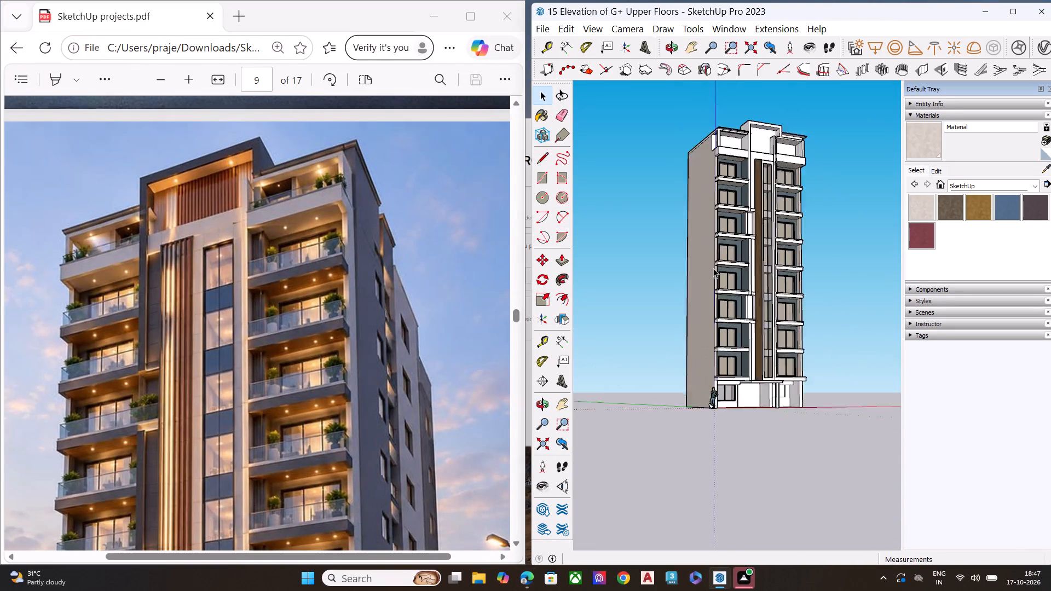
scroll(713, 268, "up", 4)
scroll(713, 268, "down", 7)
middle_click_drag(721, 257, 678, 292)
scroll(685, 222, "up", 3)
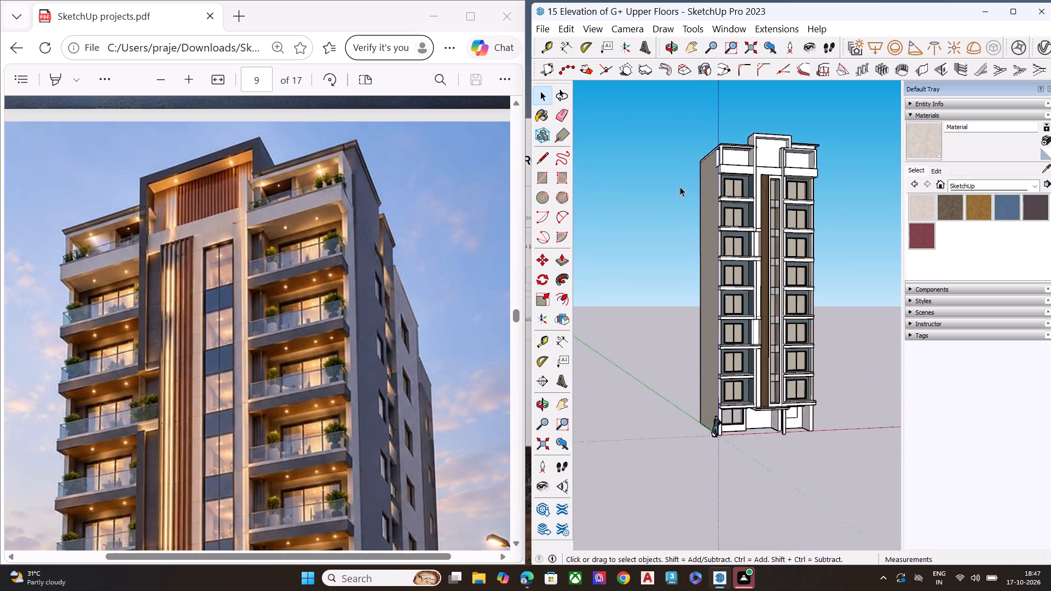
scroll(680, 187, "up", 4)
scroll(696, 164, "down", 6)
middle_click_drag(721, 251, 761, 225)
scroll(761, 225, "up", 1)
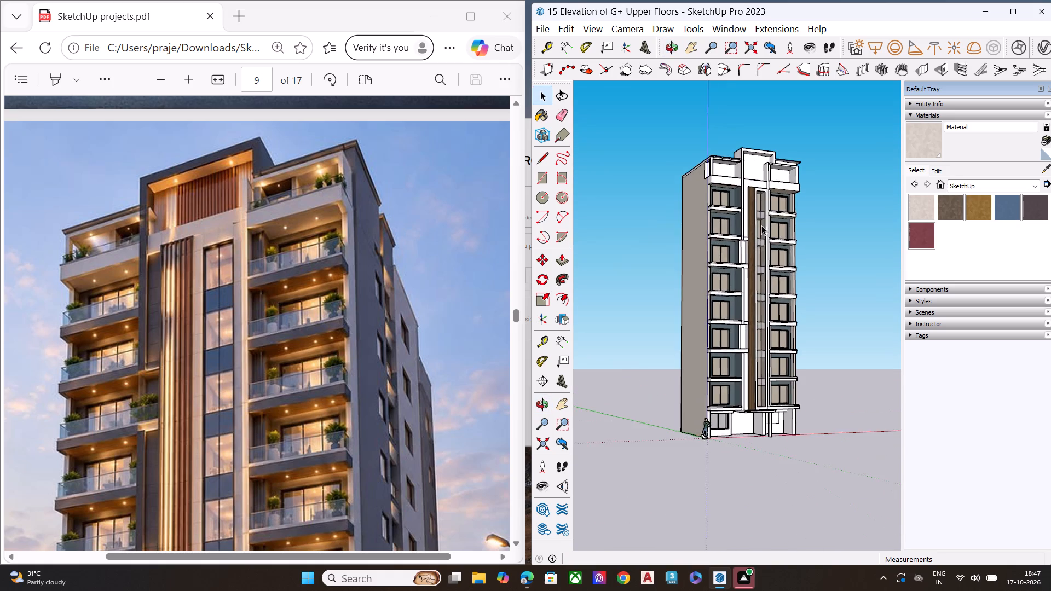
scroll(761, 225, "up", 2)
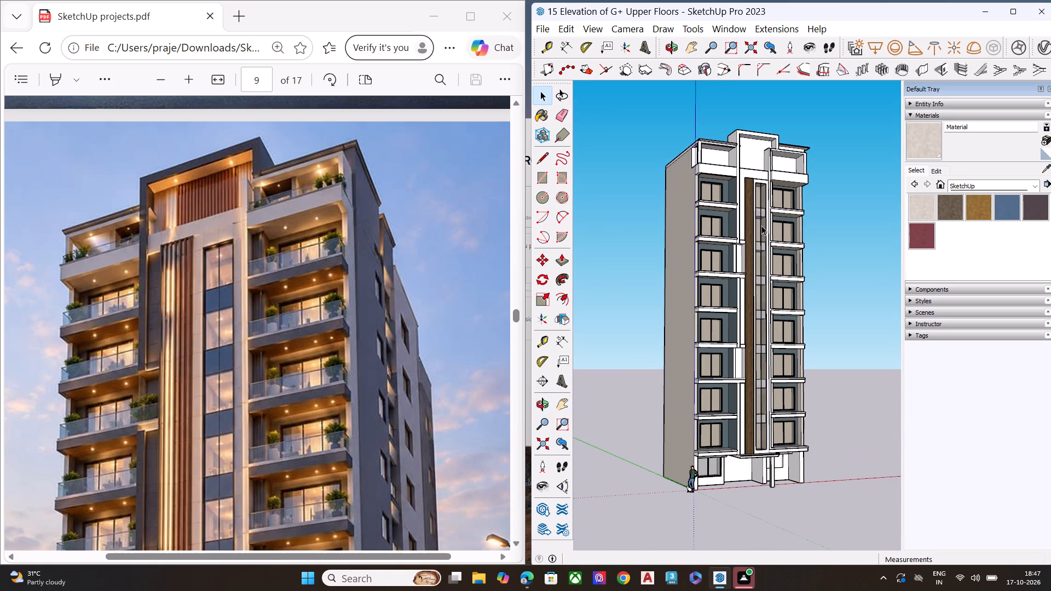
scroll(761, 225, "up", 1)
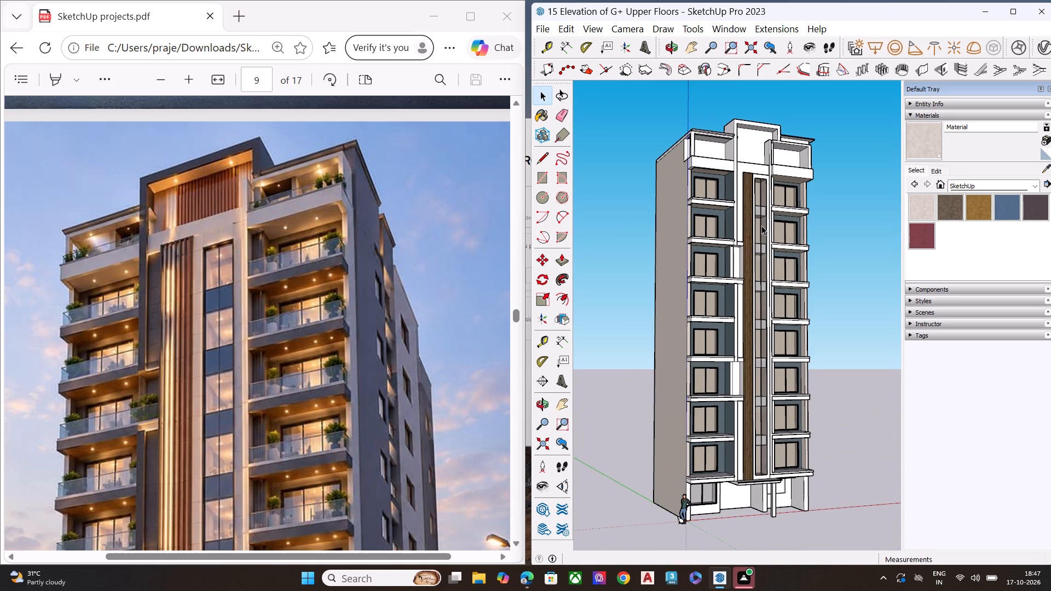
scroll(761, 225, "down", 6)
scroll(709, 334, "down", 1)
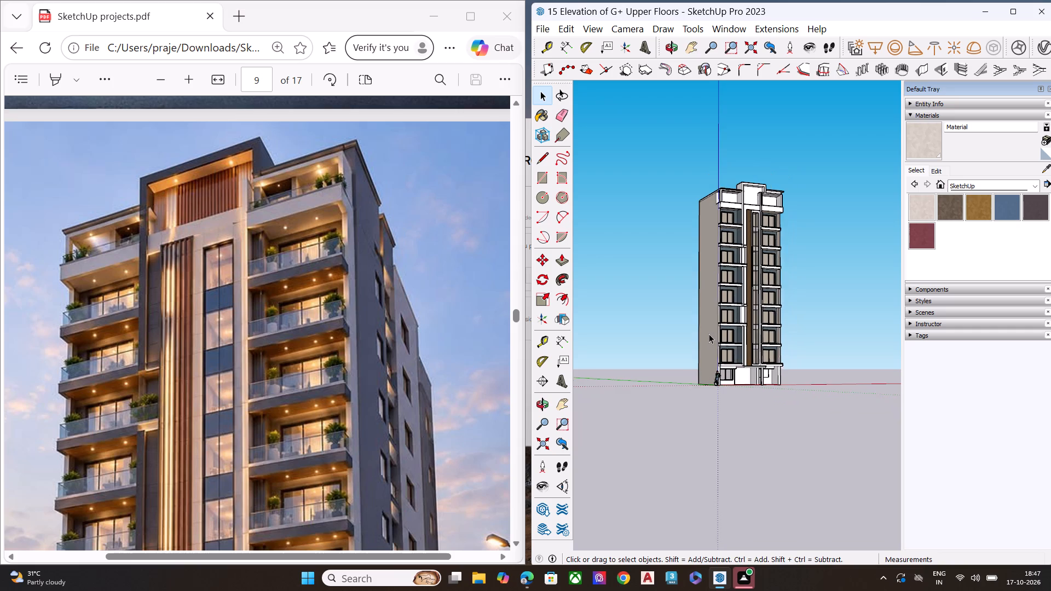
scroll(709, 334, "down", 1)
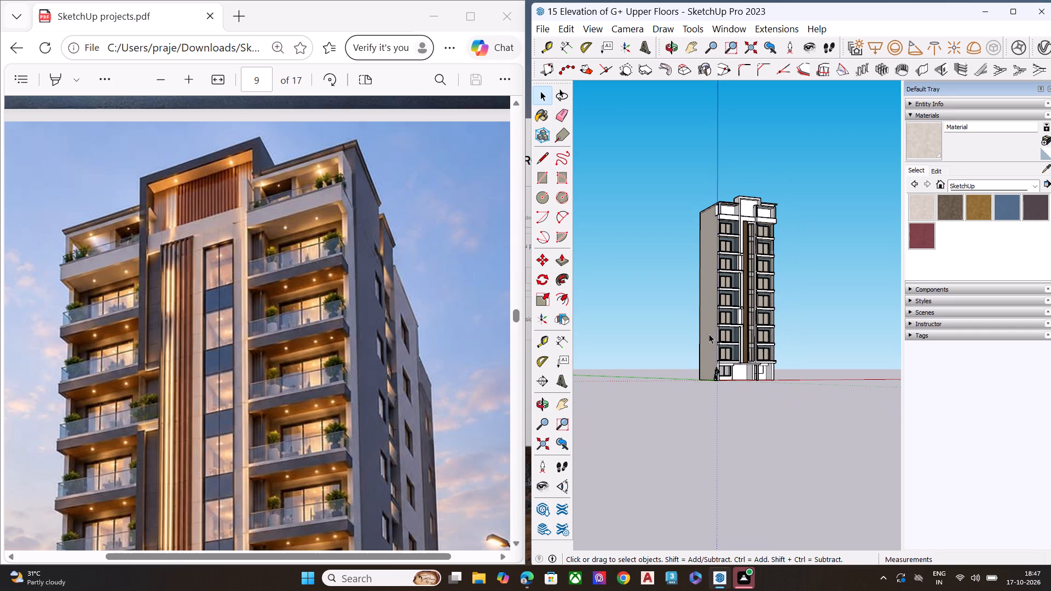
scroll(709, 334, "down", 4)
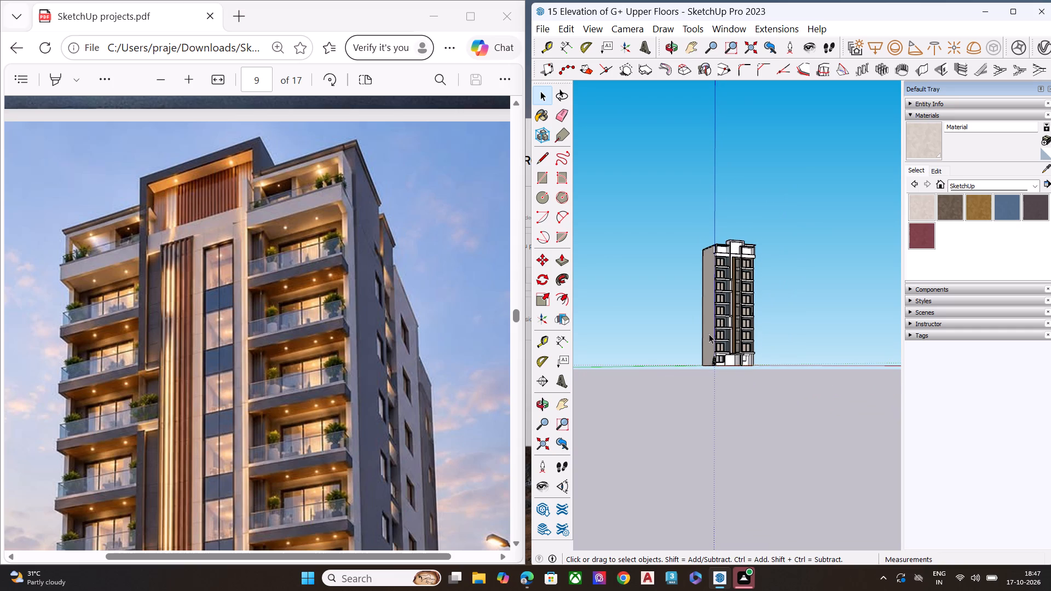
scroll(709, 334, "up", 1)
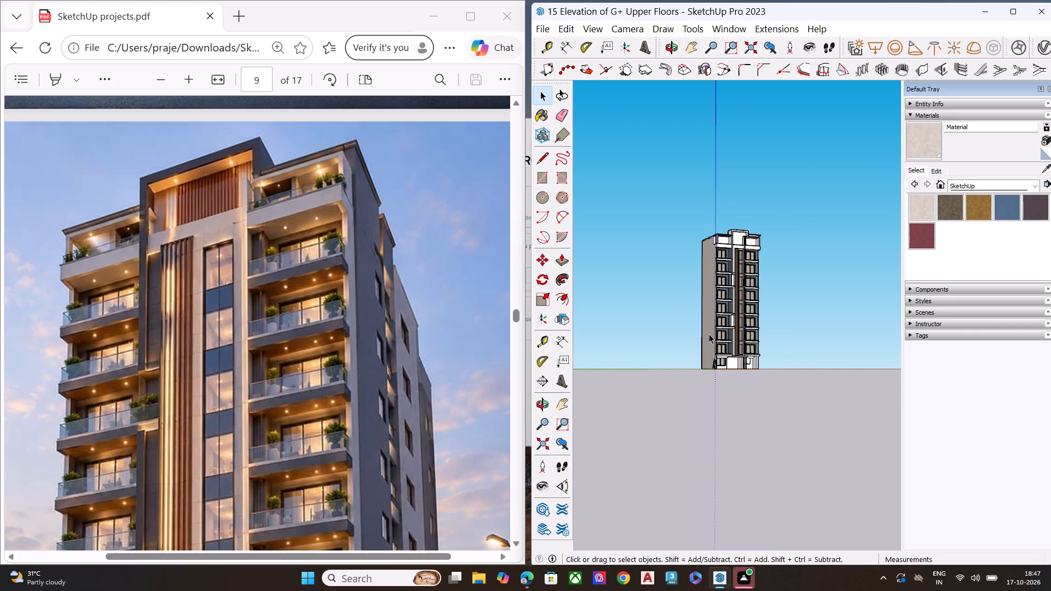
scroll(709, 334, "down", 3)
scroll(711, 309, "up", 8)
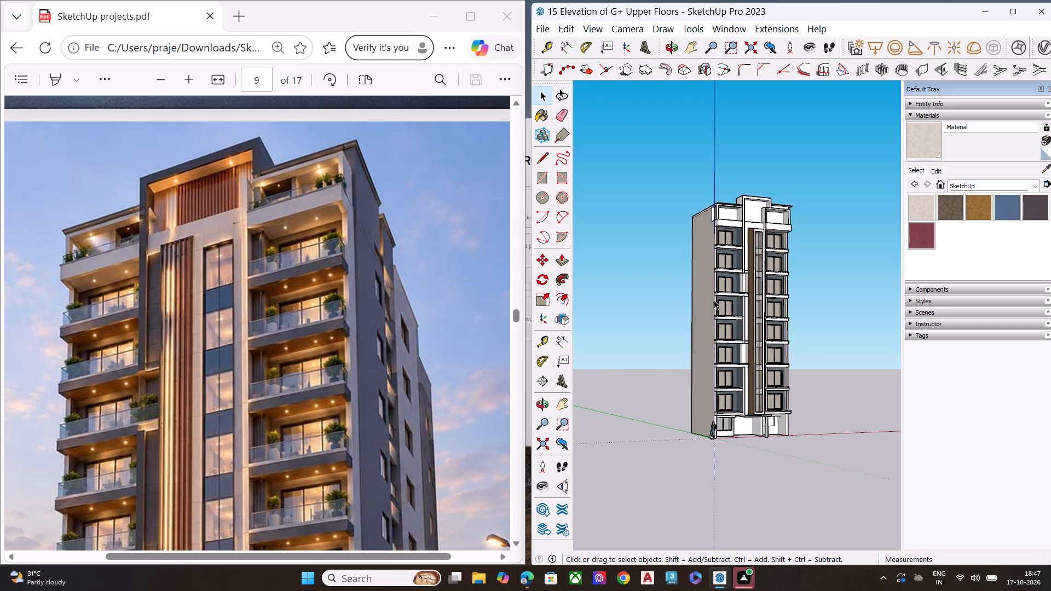
scroll(714, 300, "down", 5)
scroll(711, 316, "up", 4)
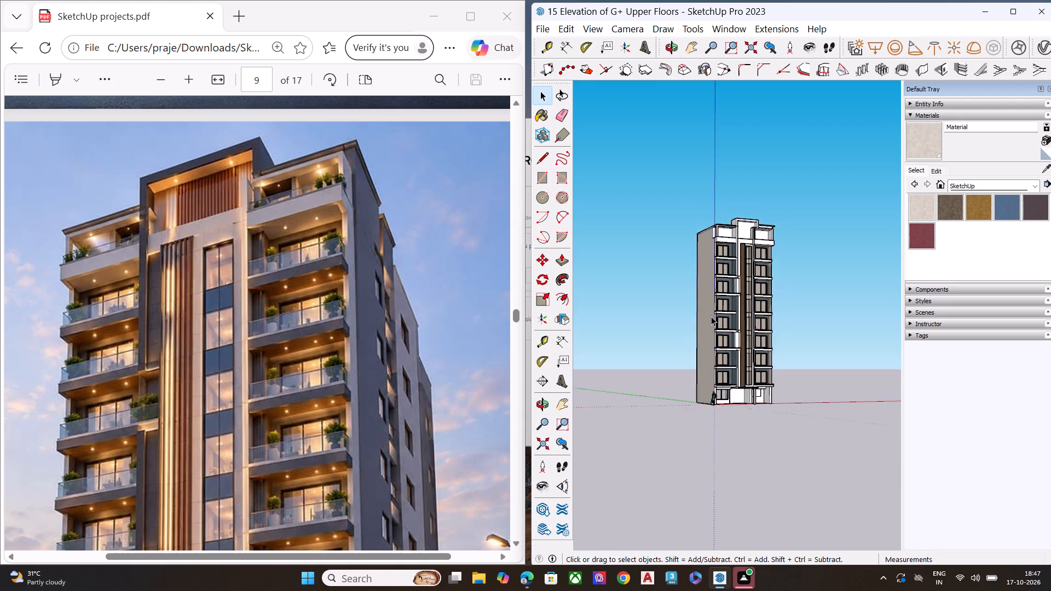
scroll(711, 316, "up", 3)
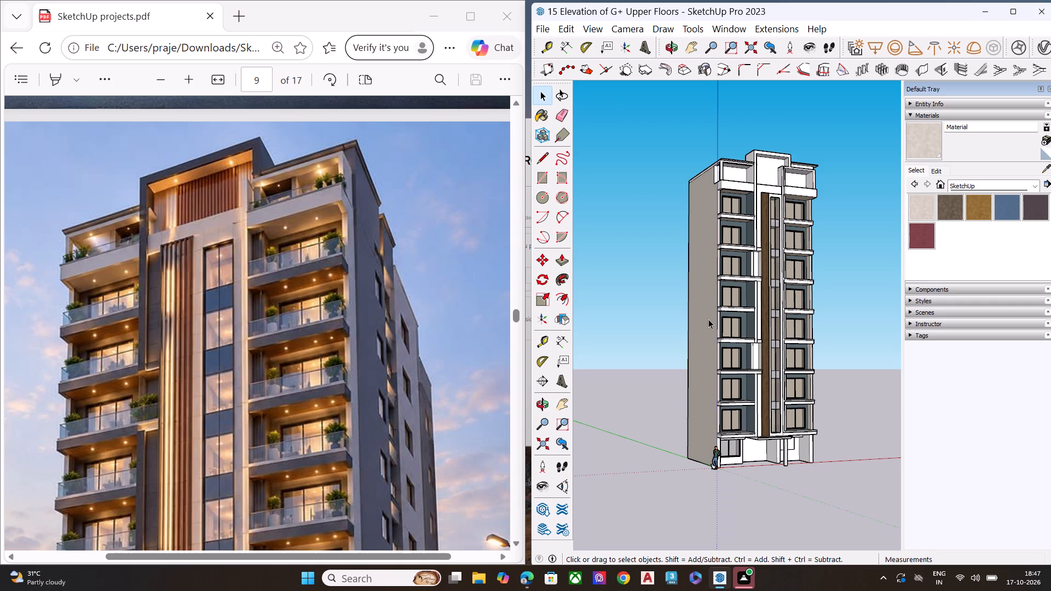
scroll(708, 319, "down", 6)
Examine the lower storeys' balcony bays, wooden central strip and beige side wall from the front and at an angle.
scroll(713, 373, "up", 2)
scroll(715, 375, "down", 2)
scroll(715, 375, "up", 4)
scroll(784, 408, "up", 9)
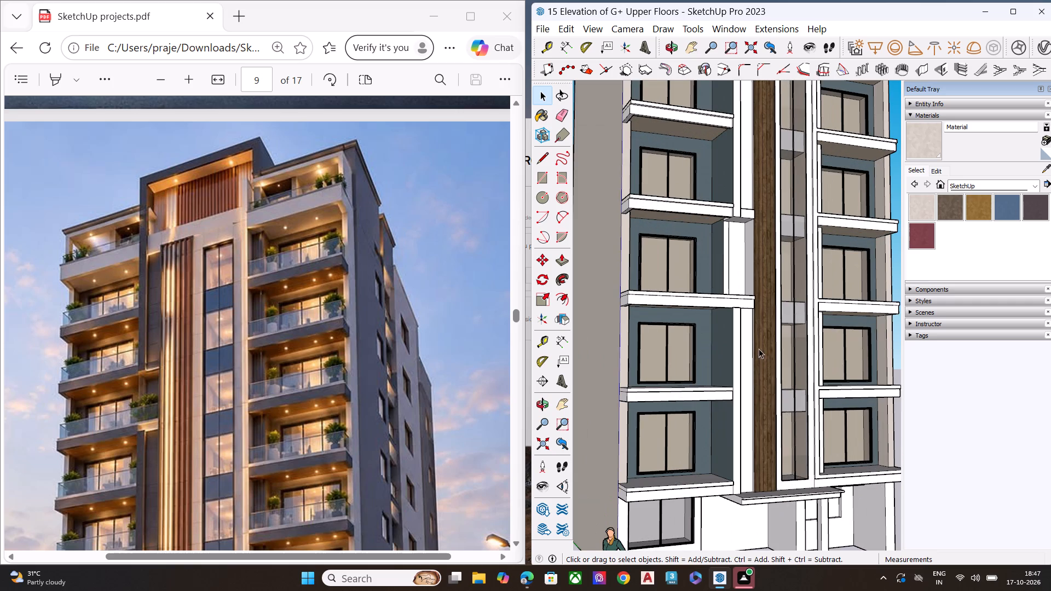
middle_click_drag(763, 350, 890, 378)
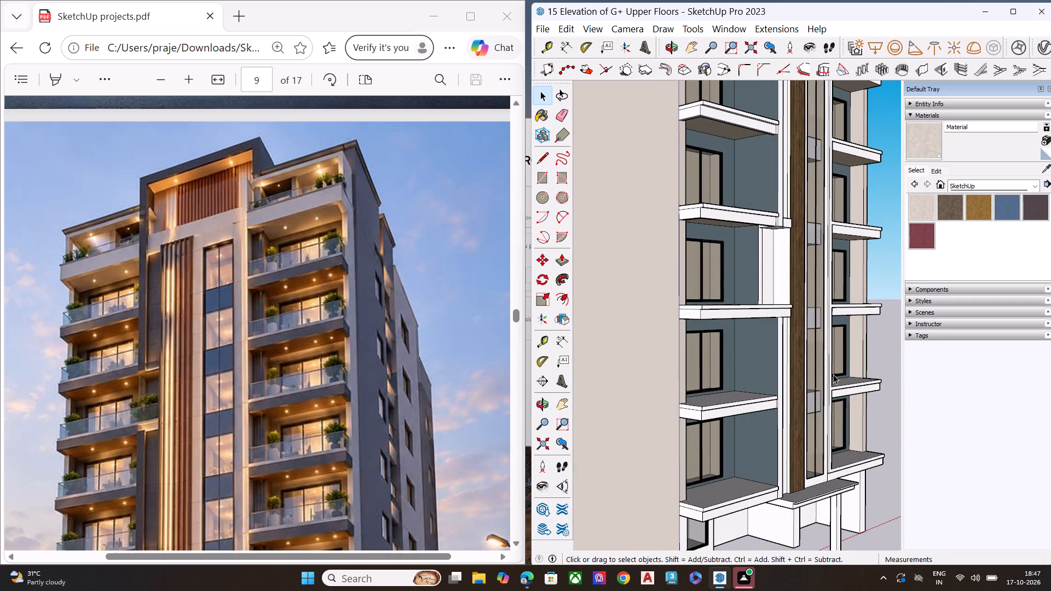
scroll(833, 374, "down", 4)
middle_click_drag(842, 367, 763, 359)
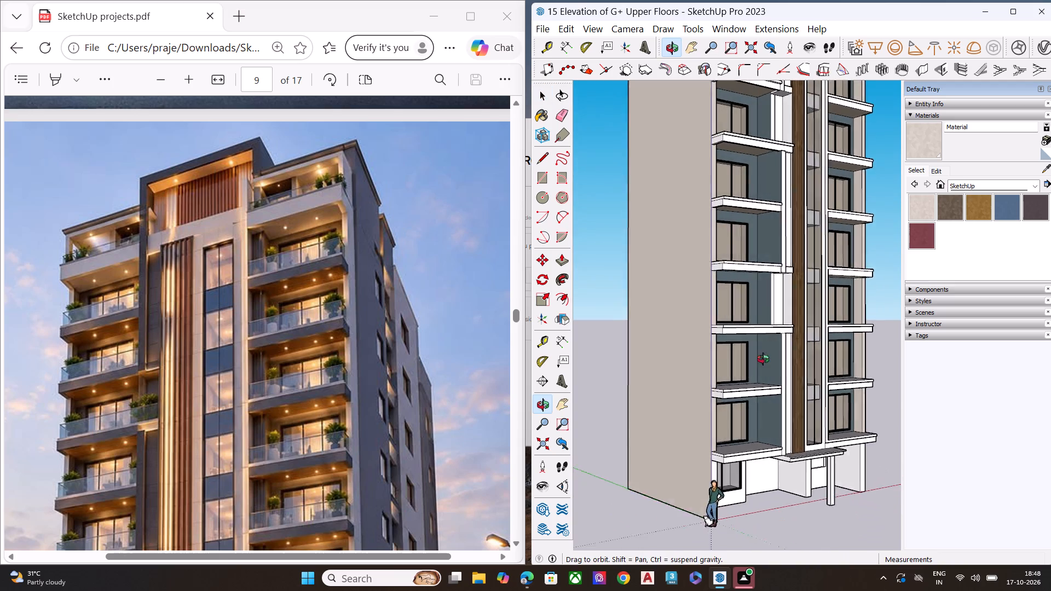
middle_click_drag(763, 359, 731, 357)
scroll(783, 330, "down", 1)
scroll(788, 331, "up", 1)
scroll(791, 332, "down", 2)
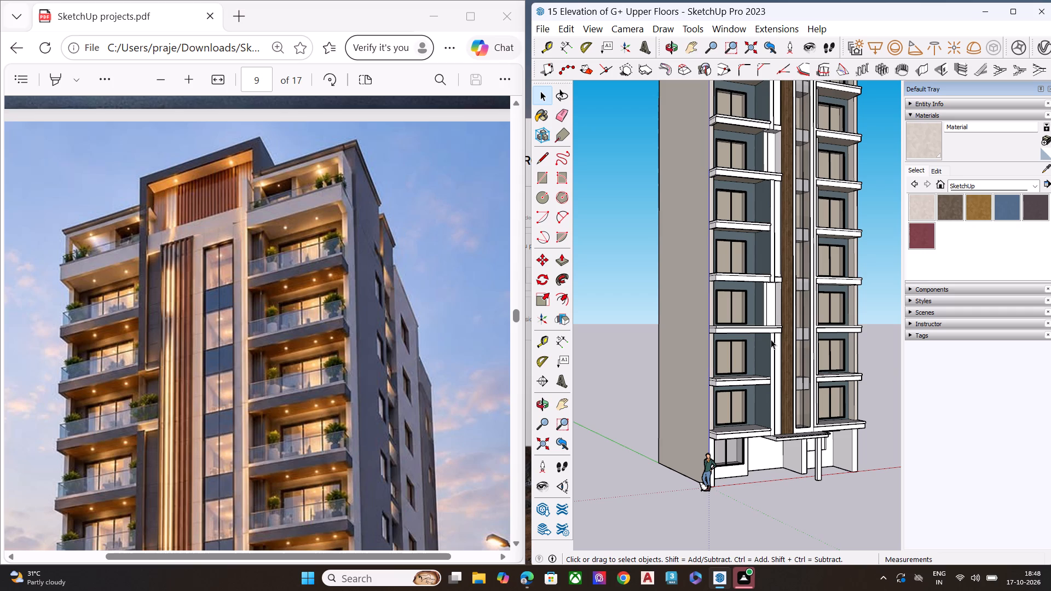
scroll(771, 339, "down", 7)
scroll(808, 366, "up", 2)
scroll(808, 366, "down", 2)
scroll(808, 366, "up", 4)
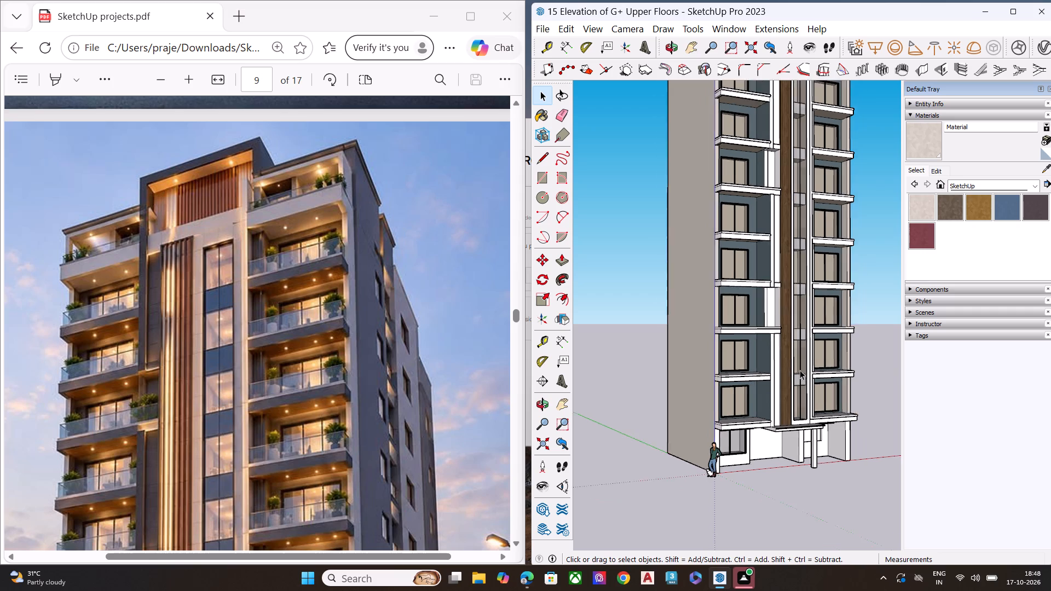
Examine the tower's upper storeys, white parapet frames and central strips from both sides of the front.
scroll(794, 374, "down", 6)
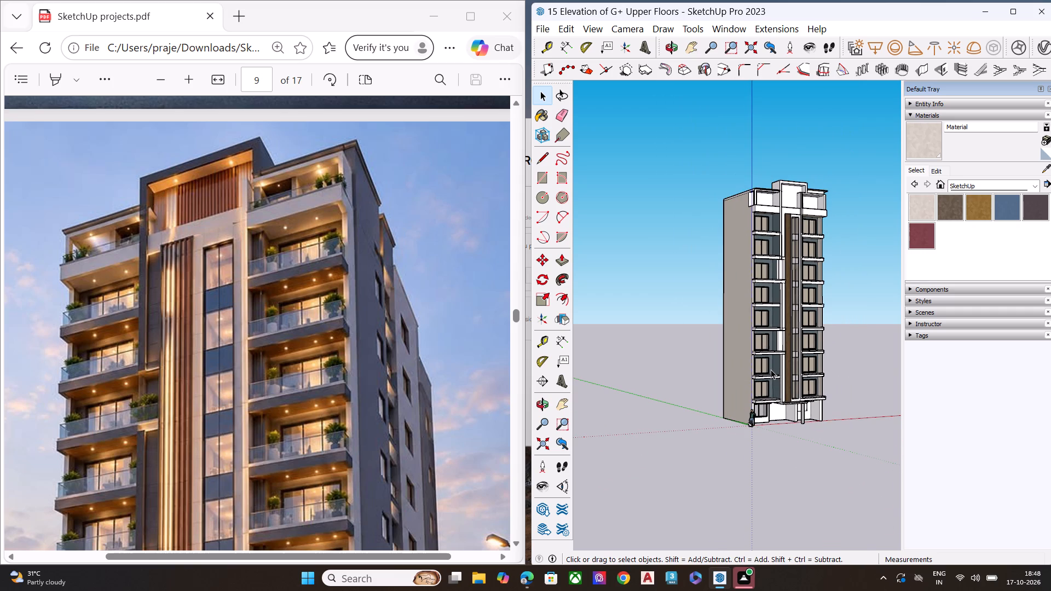
scroll(771, 369, "up", 1)
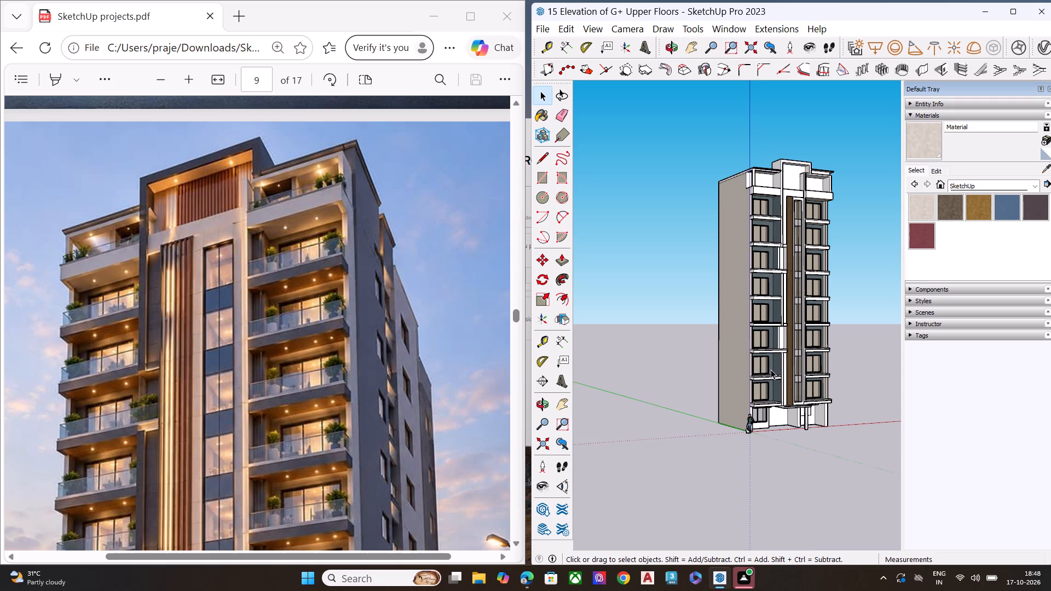
scroll(771, 369, "up", 1)
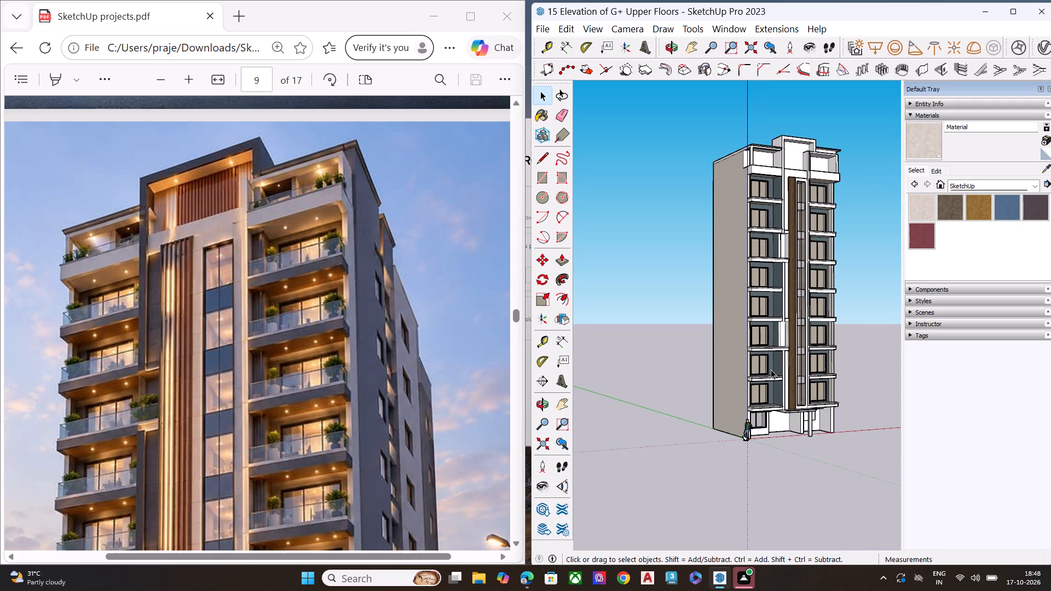
scroll(771, 369, "up", 3)
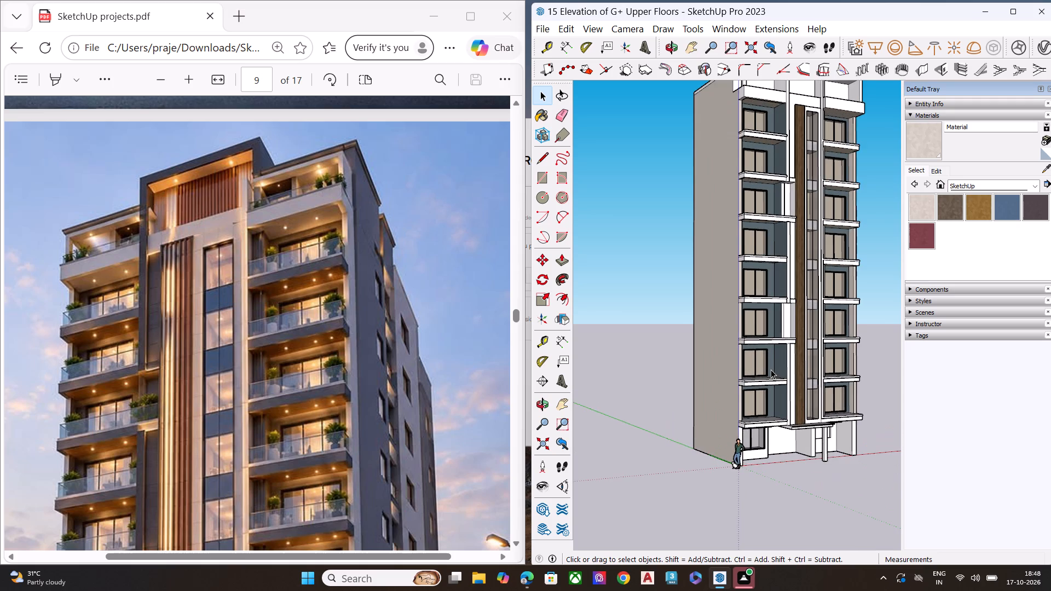
scroll(771, 369, "up", 3)
scroll(770, 369, "down", 10)
middle_click_drag(811, 239, 785, 175)
scroll(807, 193, "up", 5)
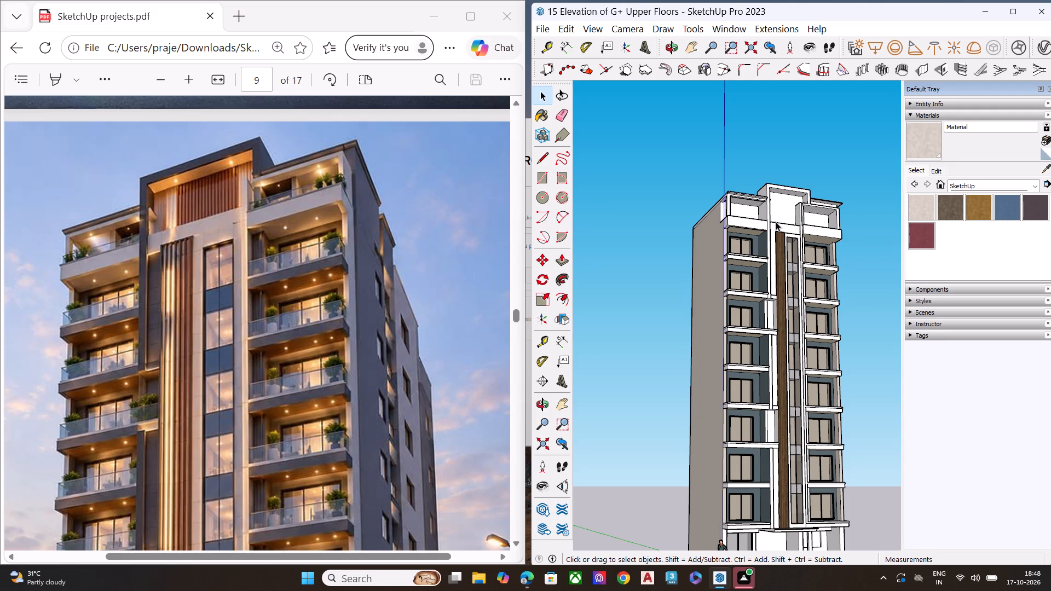
scroll(787, 254, "down", 4)
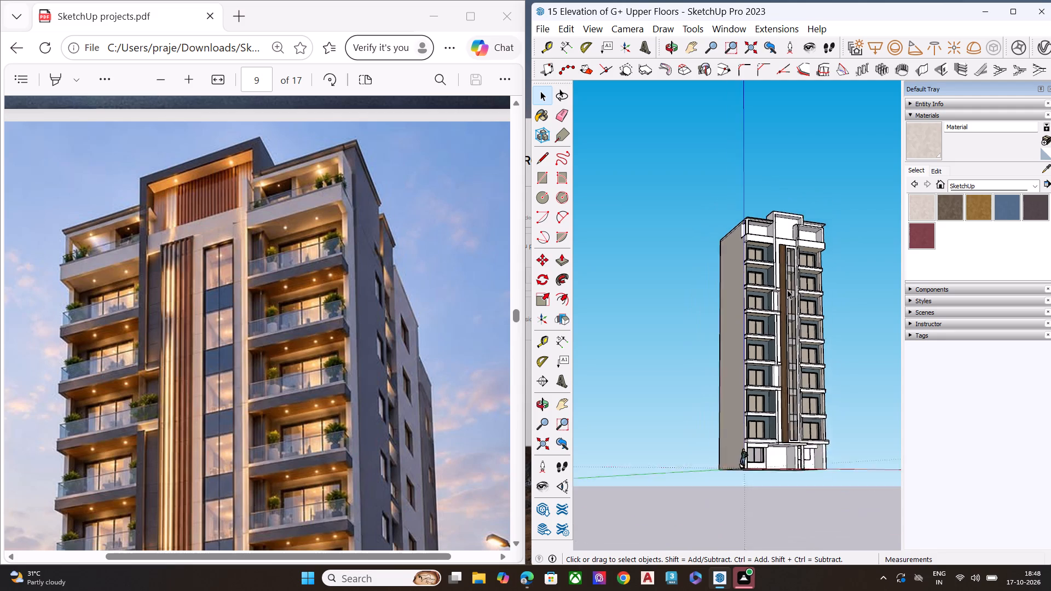
scroll(787, 289, "down", 1)
middle_click_drag(787, 288, 790, 259)
scroll(782, 268, "up", 10)
middle_click_drag(775, 279, 766, 296)
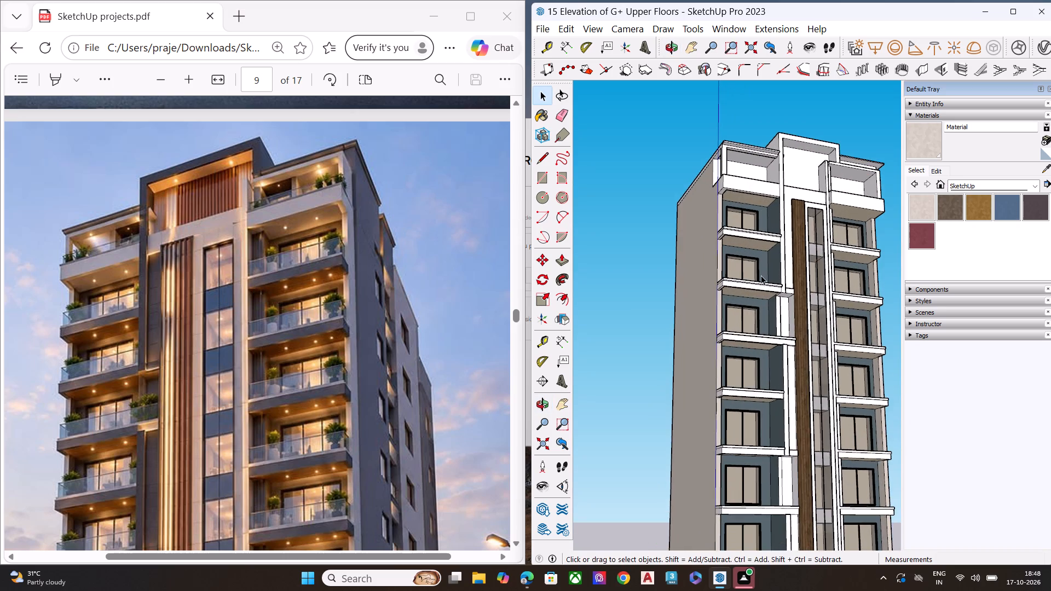
scroll(761, 275, "up", 1)
middle_click_drag(761, 275, 630, 386)
middle_click_drag(756, 374, 618, 362)
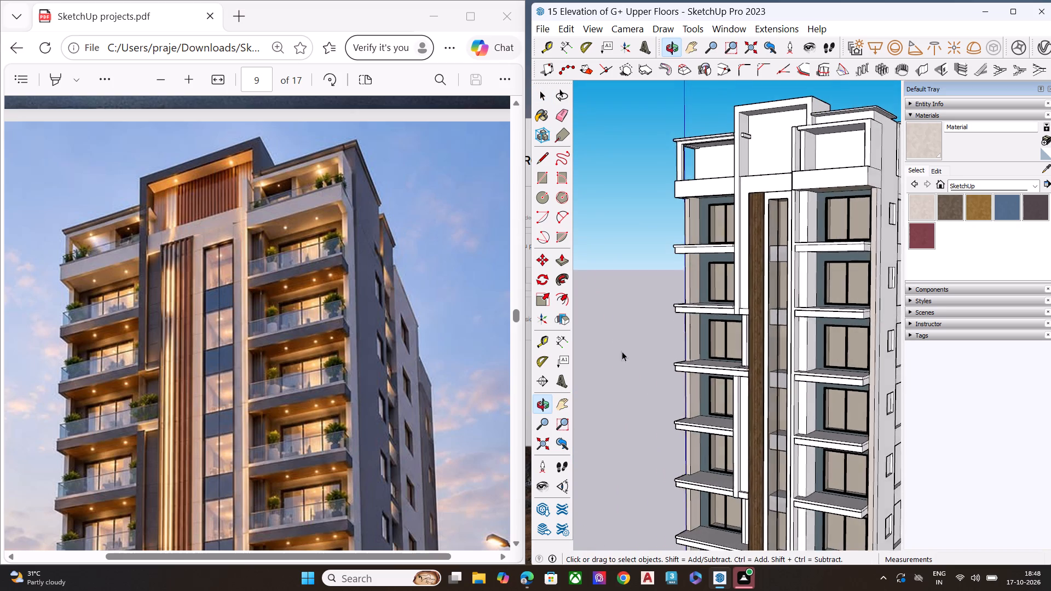
Inspect the left bay's blue balcony recesses, beige outer pier faces and windows up close.
scroll(679, 283, "up", 3)
scroll(687, 262, "down", 1)
scroll(687, 262, "up", 7)
scroll(695, 256, "down", 2)
scroll(695, 256, "up", 1)
middle_click_drag(696, 256, 931, 208)
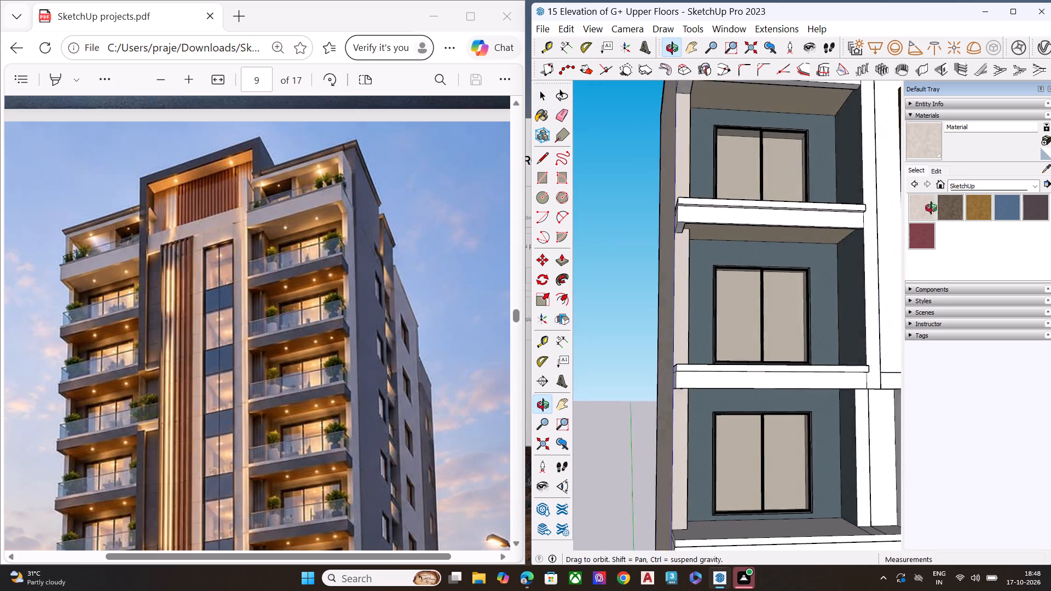
middle_click_drag(931, 208, 698, 257)
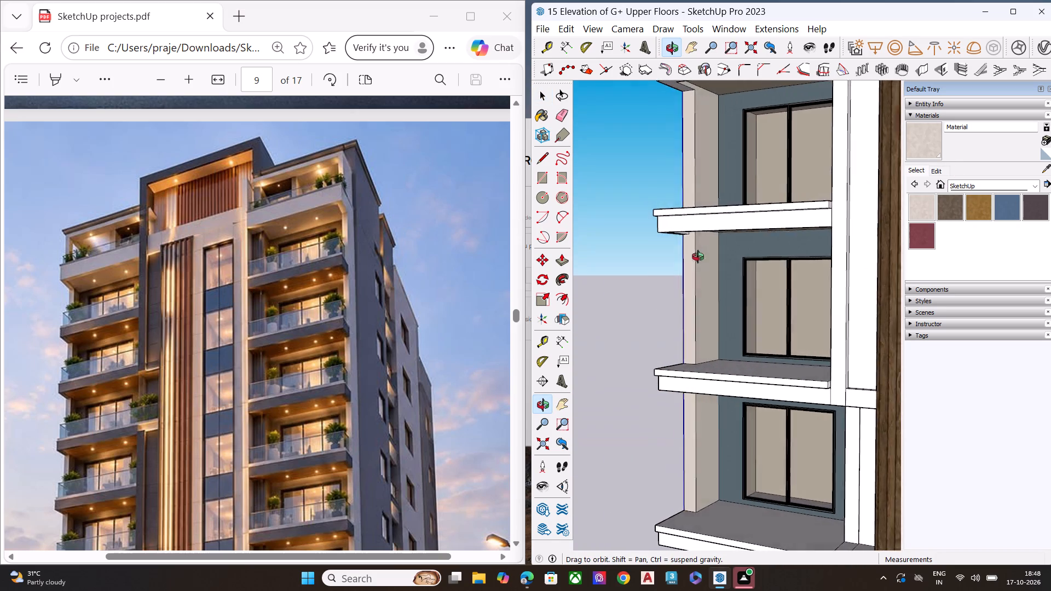
middle_click_drag(698, 257, 845, 248)
scroll(845, 248, "up", 6)
scroll(874, 227, "down", 3)
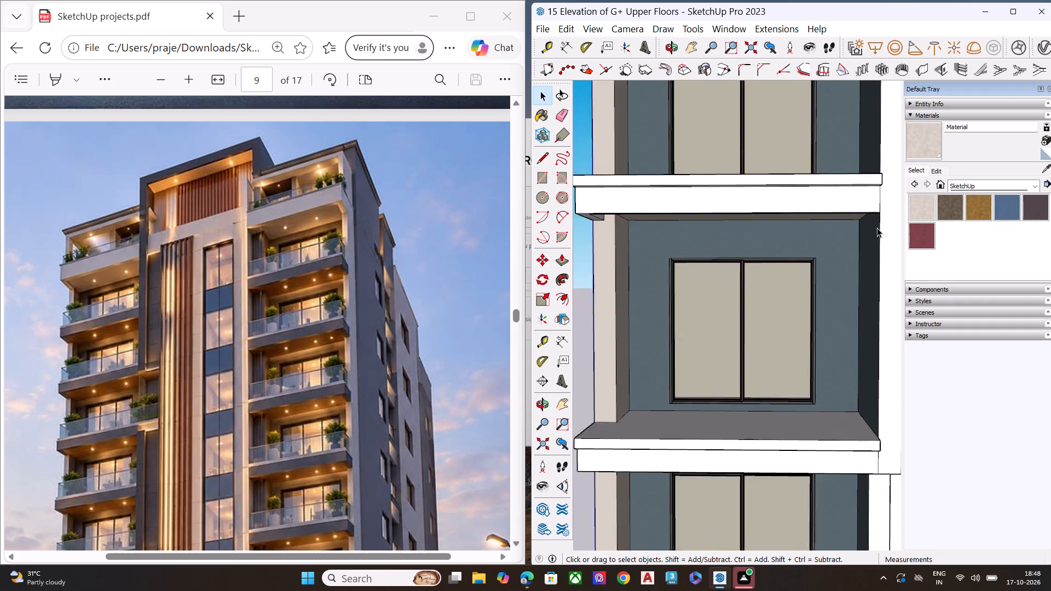
scroll(877, 228, "down", 3)
middle_click_drag(747, 268, 753, 227)
scroll(752, 235, "up", 5)
scroll(747, 258, "down", 4)
middle_click_drag(775, 287, 780, 308)
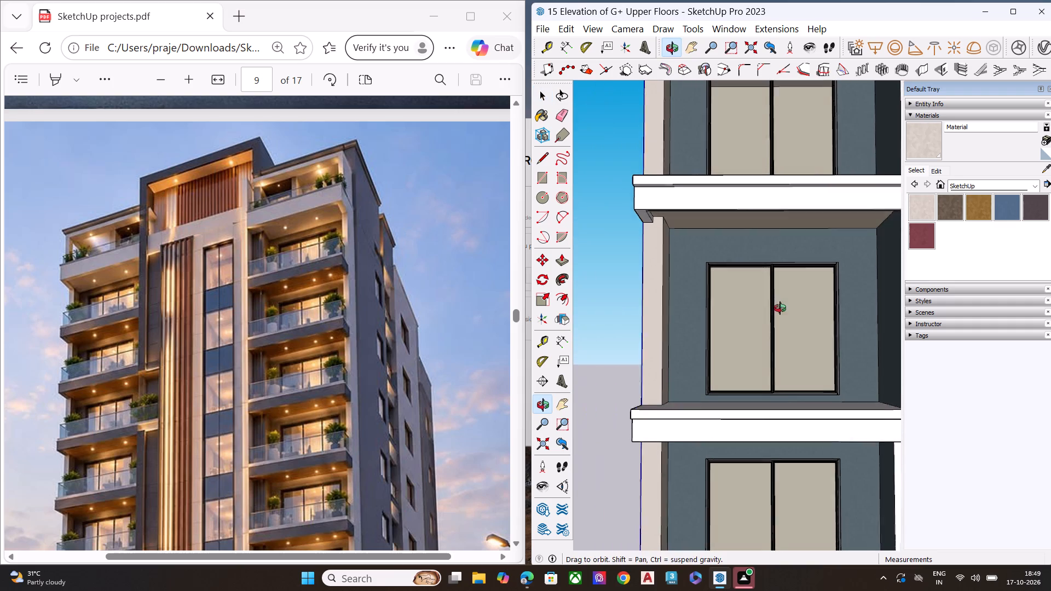
middle_click_drag(780, 308, 779, 314)
scroll(809, 271, "down", 1)
scroll(879, 252, "up", 2)
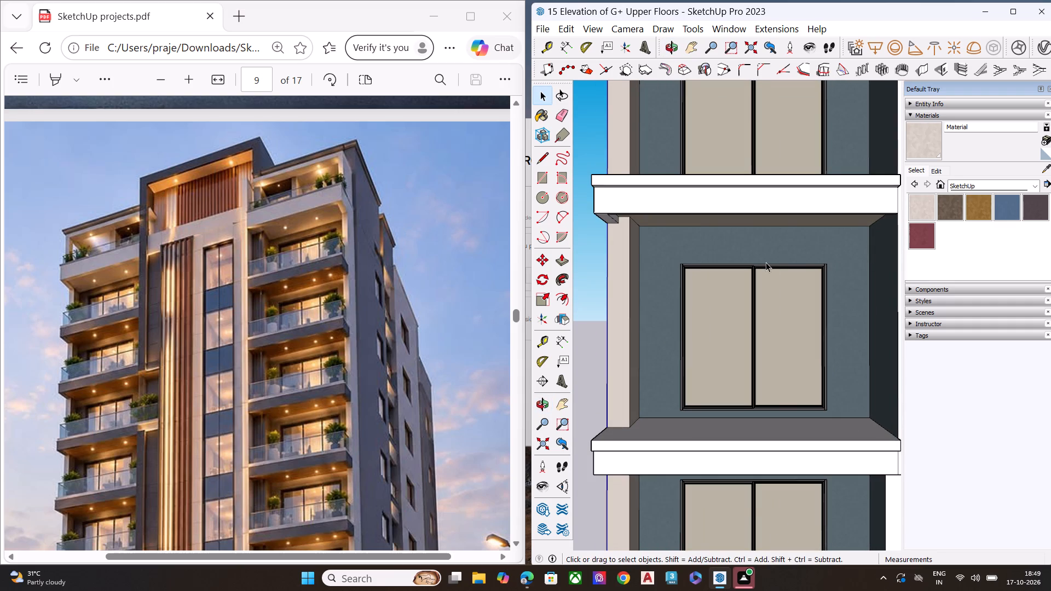
scroll(766, 262, "up", 2)
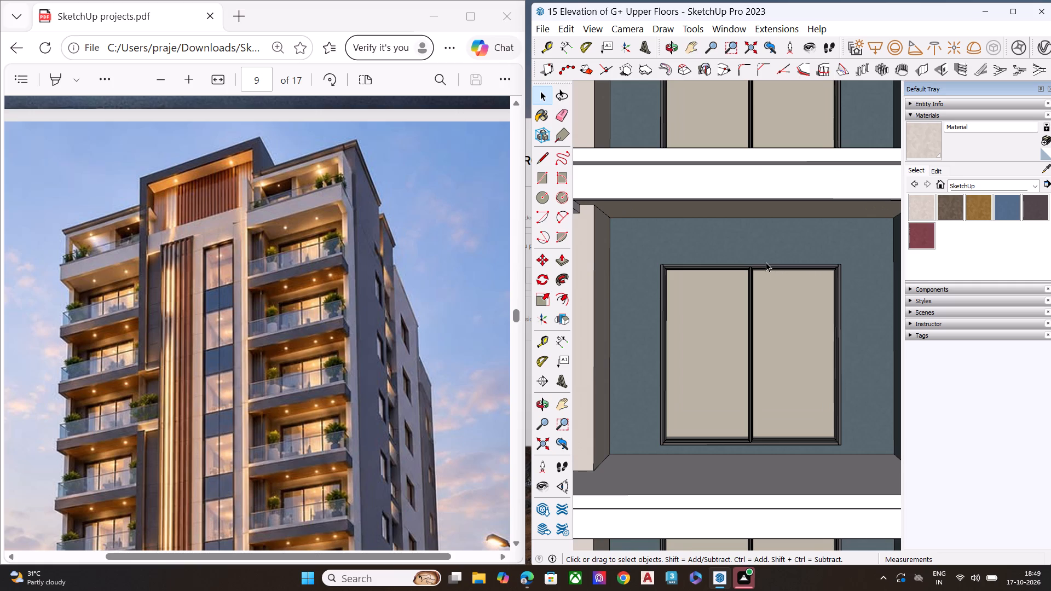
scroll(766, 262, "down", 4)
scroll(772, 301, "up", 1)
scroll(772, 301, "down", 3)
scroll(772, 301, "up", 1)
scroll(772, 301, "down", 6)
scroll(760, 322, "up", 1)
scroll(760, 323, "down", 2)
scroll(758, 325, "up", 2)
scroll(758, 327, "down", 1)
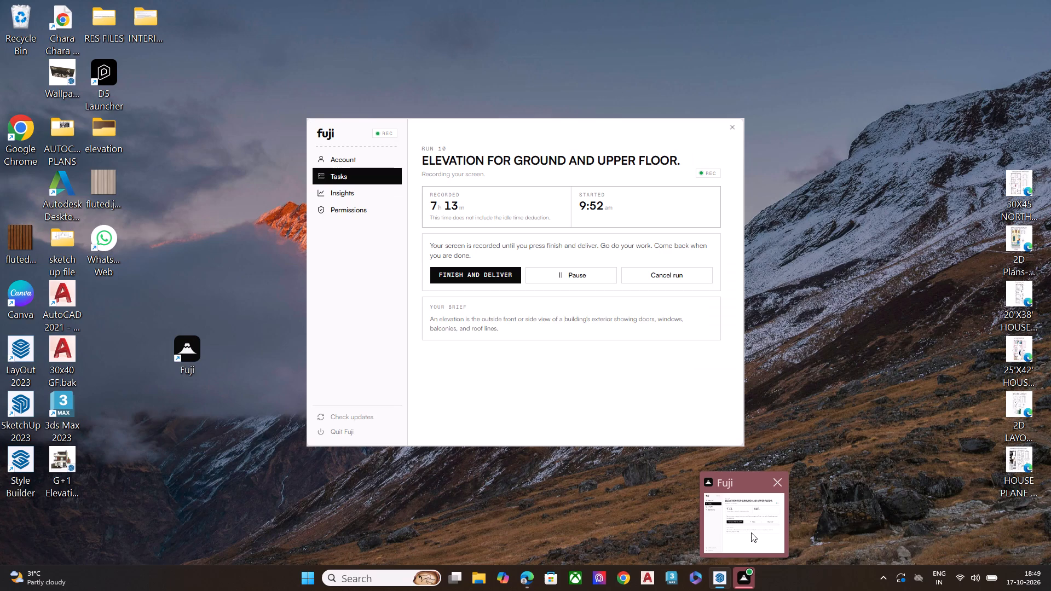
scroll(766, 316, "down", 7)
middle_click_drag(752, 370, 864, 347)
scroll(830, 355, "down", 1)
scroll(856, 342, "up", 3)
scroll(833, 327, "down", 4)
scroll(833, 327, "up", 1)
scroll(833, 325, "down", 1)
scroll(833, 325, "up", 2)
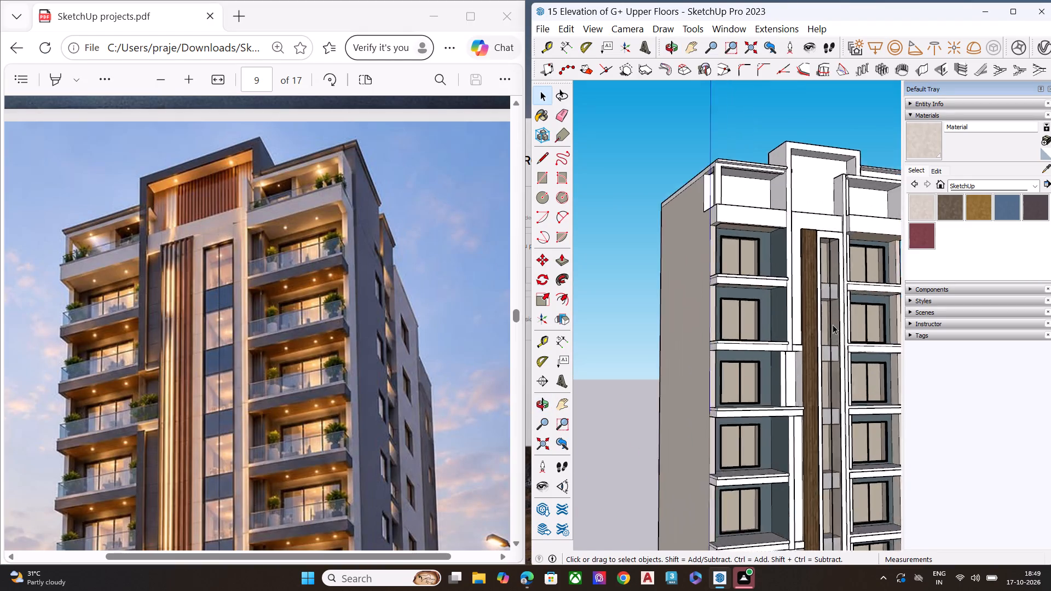
Examine the tower's upper storeys, parapet bands and beige side wall at an angle against the reference elevation.
scroll(833, 325, "up", 1)
scroll(821, 332, "down", 5)
scroll(729, 356, "up", 1)
scroll(725, 356, "down", 3)
middle_click_drag(801, 322, 850, 285)
scroll(829, 252, "up", 3)
scroll(812, 241, "down", 2)
scroll(811, 241, "up", 2)
scroll(807, 243, "down", 2)
scroll(803, 246, "up", 3)
scroll(637, 325, "up", 1)
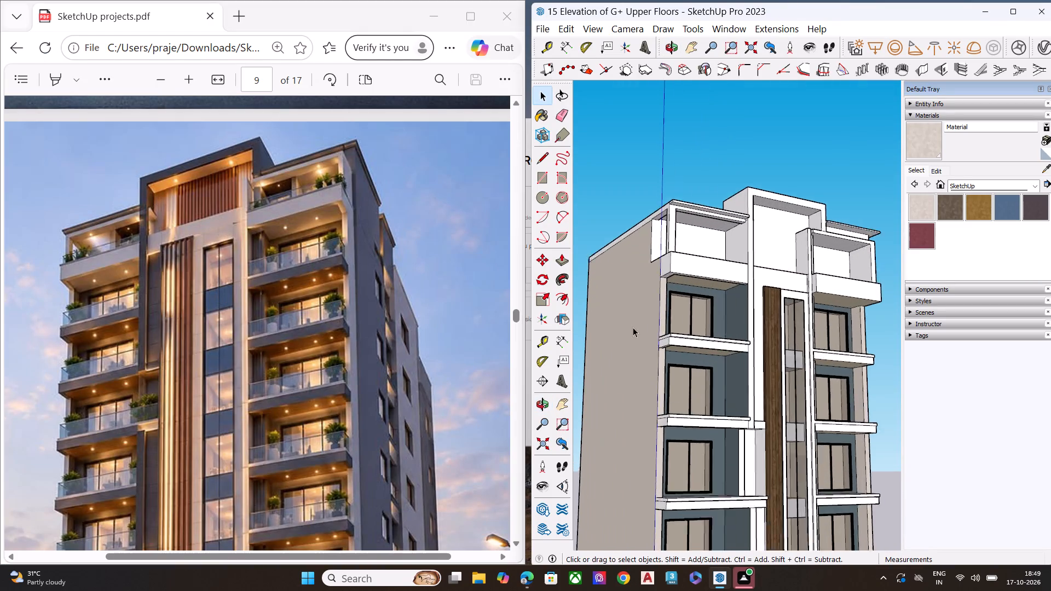
scroll(633, 327, "up", 7)
scroll(626, 328, "down", 7)
scroll(628, 327, "up", 1)
scroll(629, 327, "down", 4)
middle_click_drag(809, 304, 666, 384)
Compare the upper facade's parapet frames, central strips and balcony bays with the reference elevation from the front.
scroll(666, 384, "up", 1)
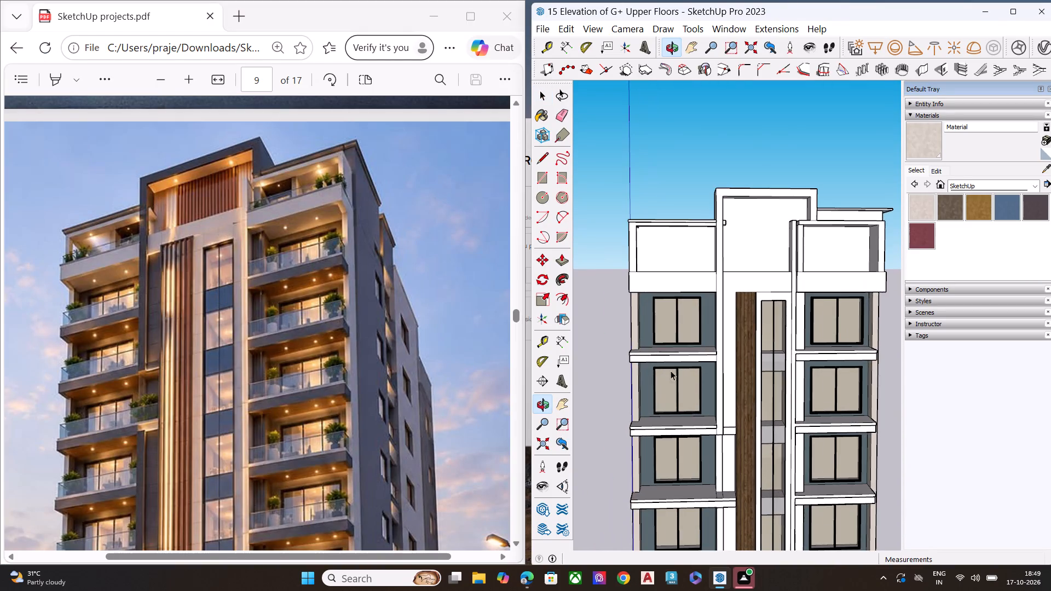
scroll(780, 303, "down", 1)
scroll(780, 303, "up", 1)
scroll(780, 303, "down", 3)
scroll(781, 303, "up", 2)
scroll(781, 303, "down", 2)
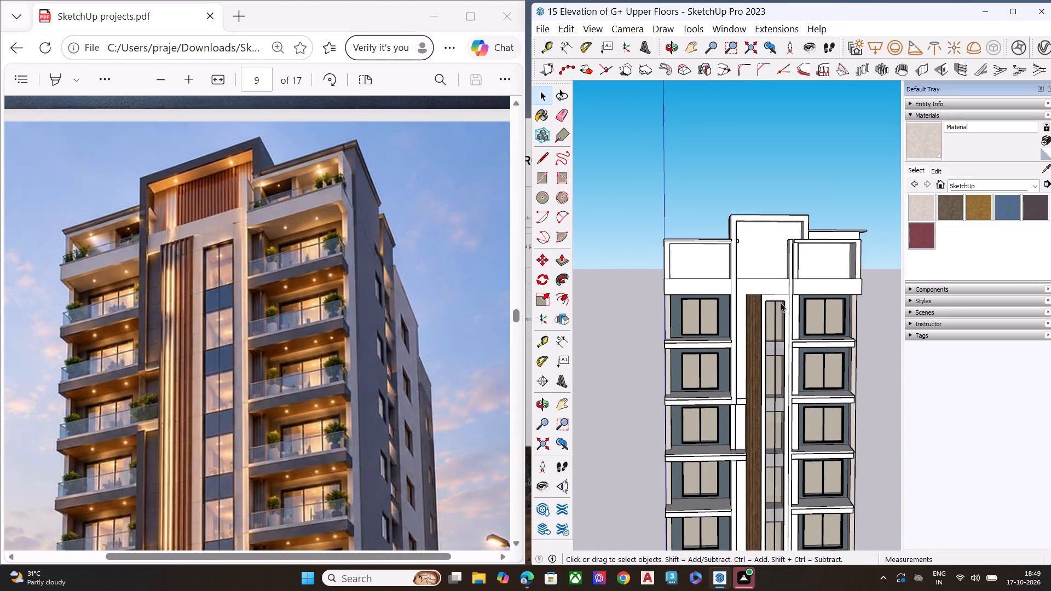
scroll(781, 303, "down", 6)
scroll(781, 303, "up", 7)
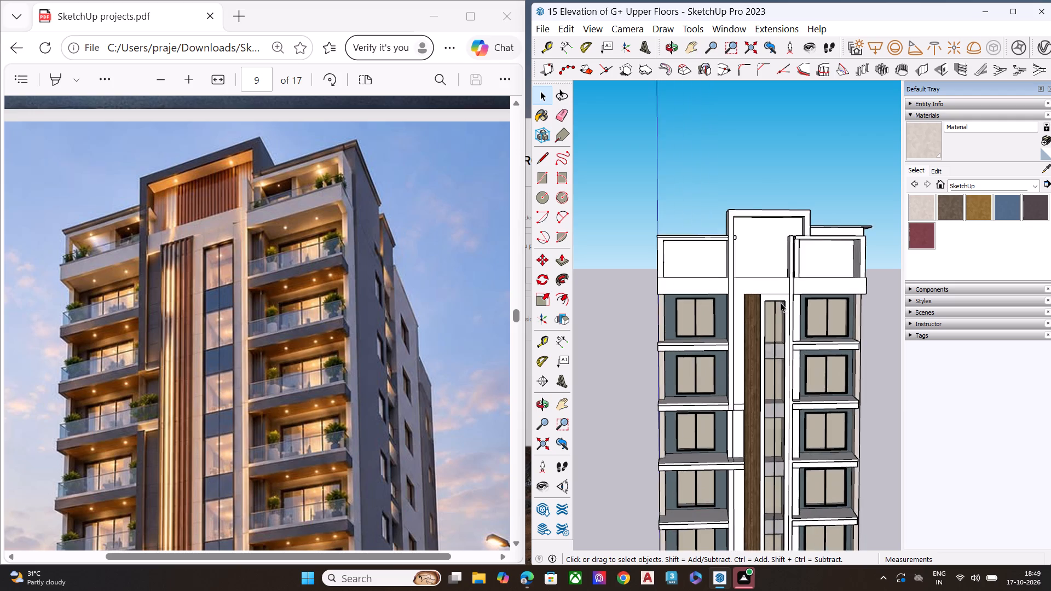
scroll(781, 303, "down", 8)
scroll(801, 291, "up", 9)
middle_click_drag(714, 322, 708, 254)
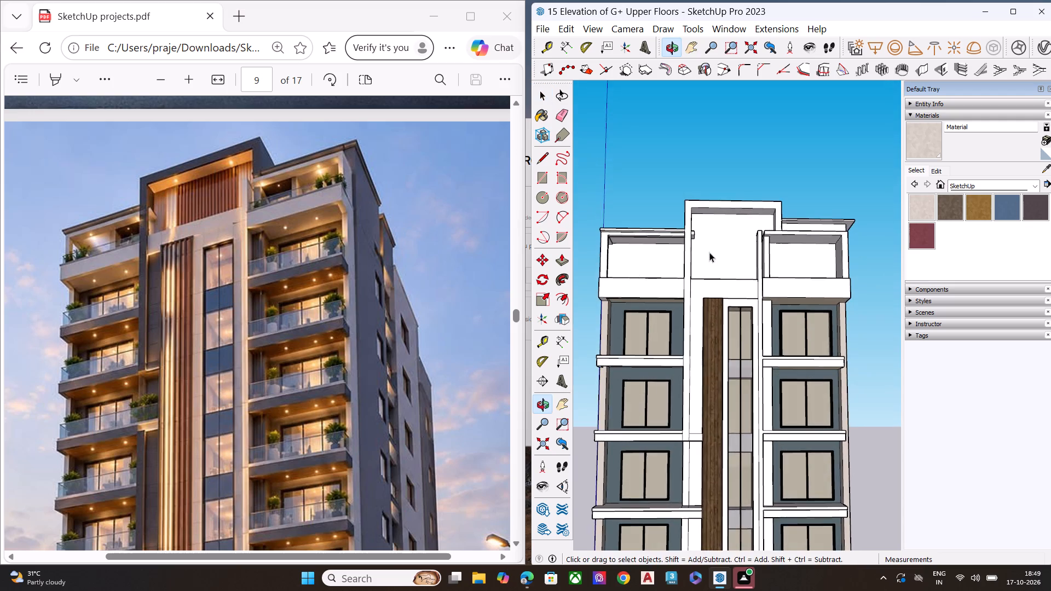
scroll(690, 322, "up", 1)
middle_click_drag(681, 303, 686, 274)
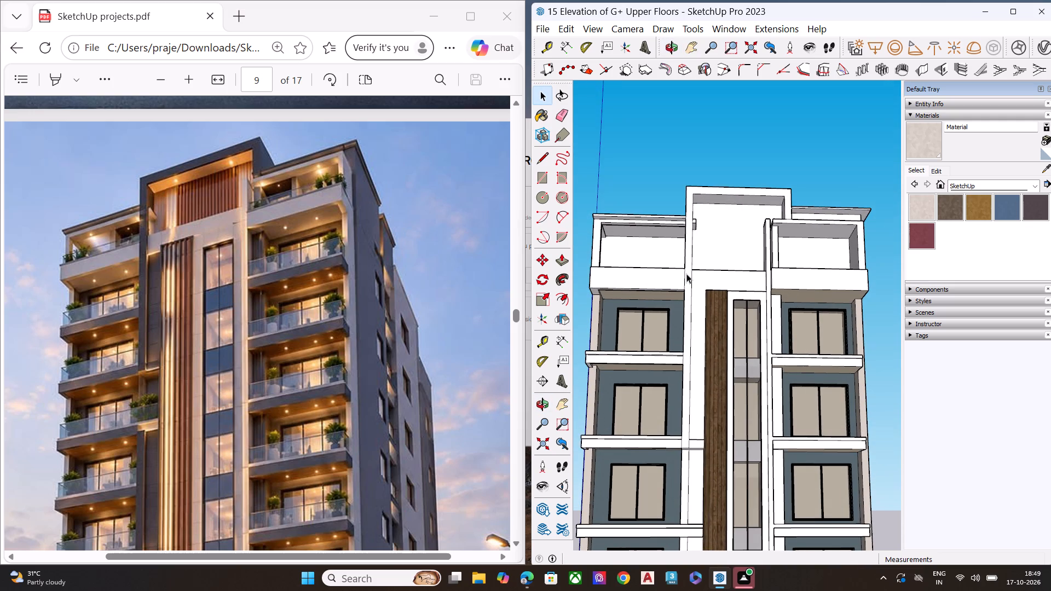
scroll(689, 271, "down", 3)
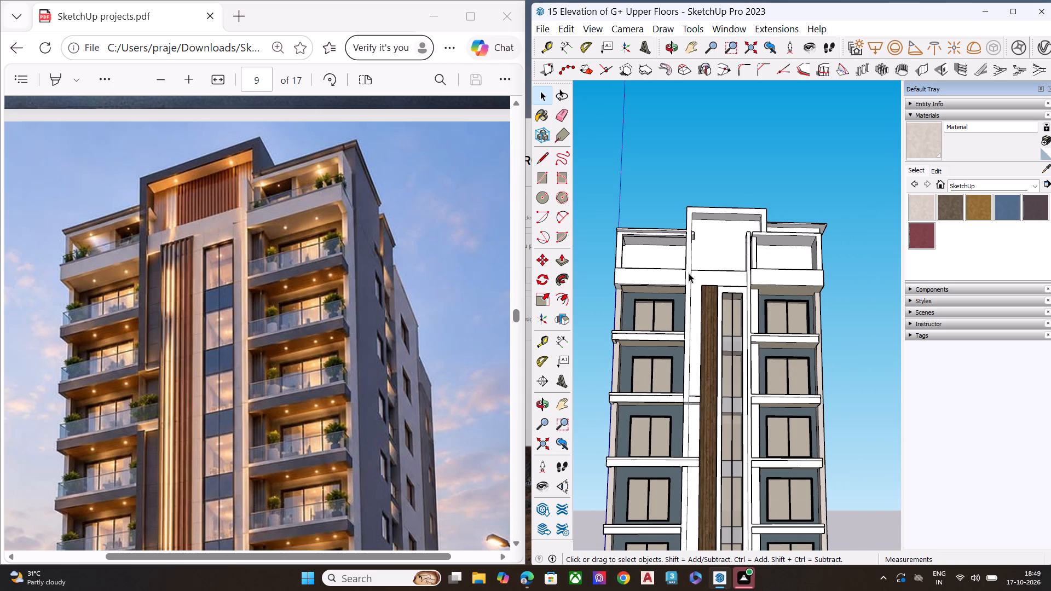
scroll(689, 273, "down", 7)
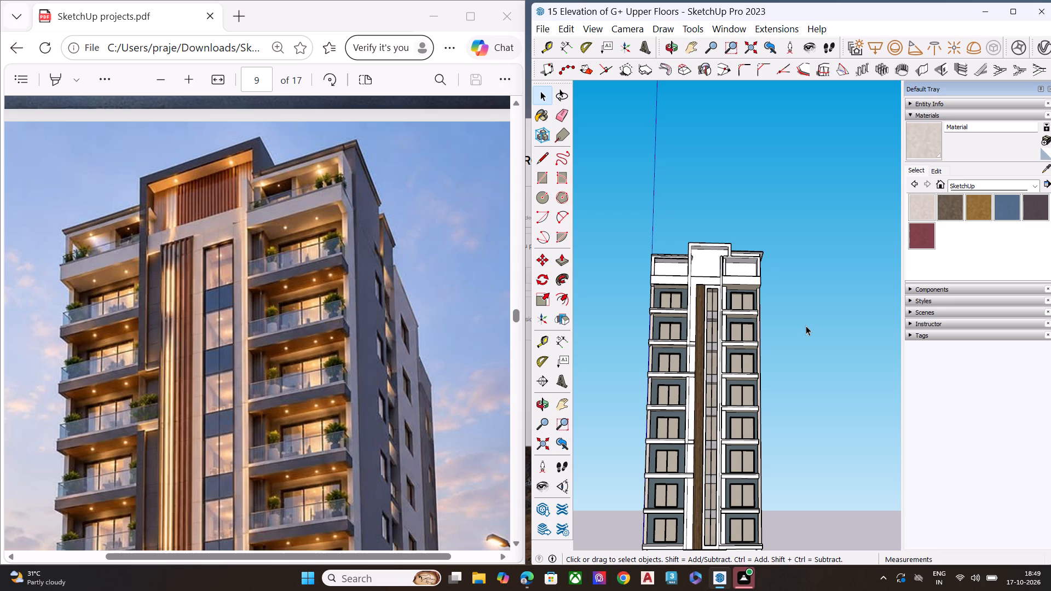
Inspect the whole tower, then the top left balcony recess with its beige pier and blue walls up close.
scroll(816, 346, "down", 3)
middle_click_drag(713, 368, 782, 492)
middle_click_drag(689, 342, 783, 320)
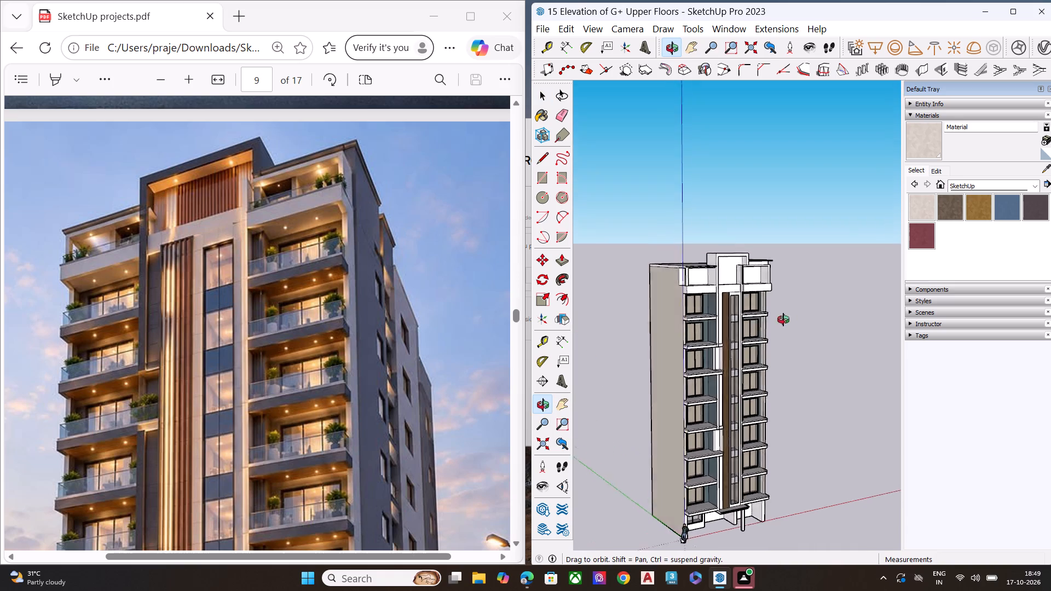
middle_click_drag(783, 320, 706, 305)
scroll(722, 311, "up", 13)
scroll(650, 298, "up", 2)
scroll(650, 298, "down", 2)
scroll(650, 298, "up", 3)
scroll(649, 298, "down", 1)
scroll(649, 298, "up", 5)
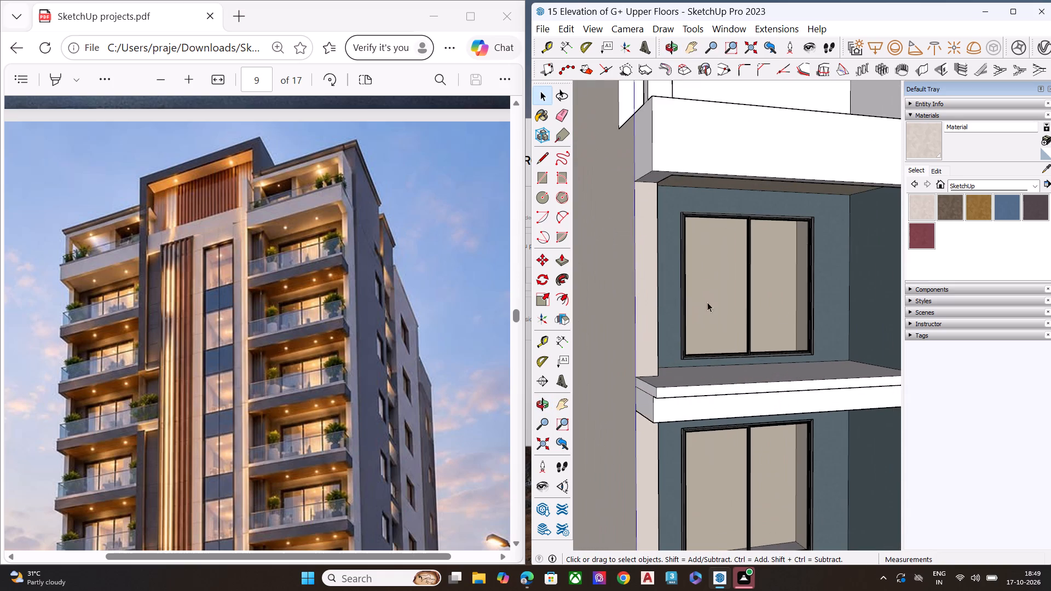
middle_click_drag(827, 308, 625, 265)
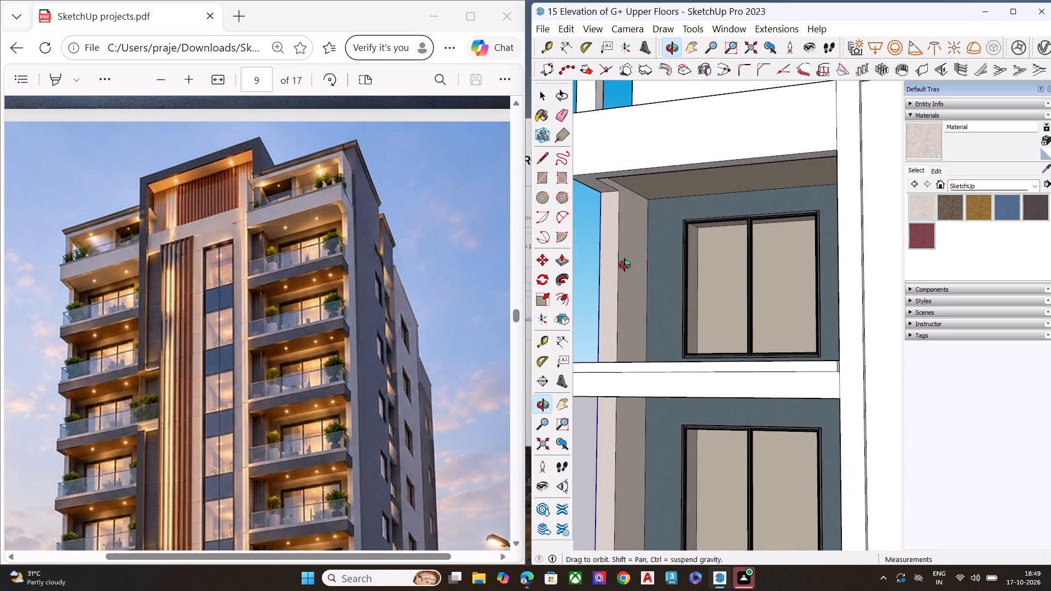
middle_click_drag(625, 265, 852, 310)
scroll(756, 299, "up", 2)
scroll(704, 310, "down", 6)
middle_click_drag(743, 279, 829, 268)
scroll(829, 268, "up", 1)
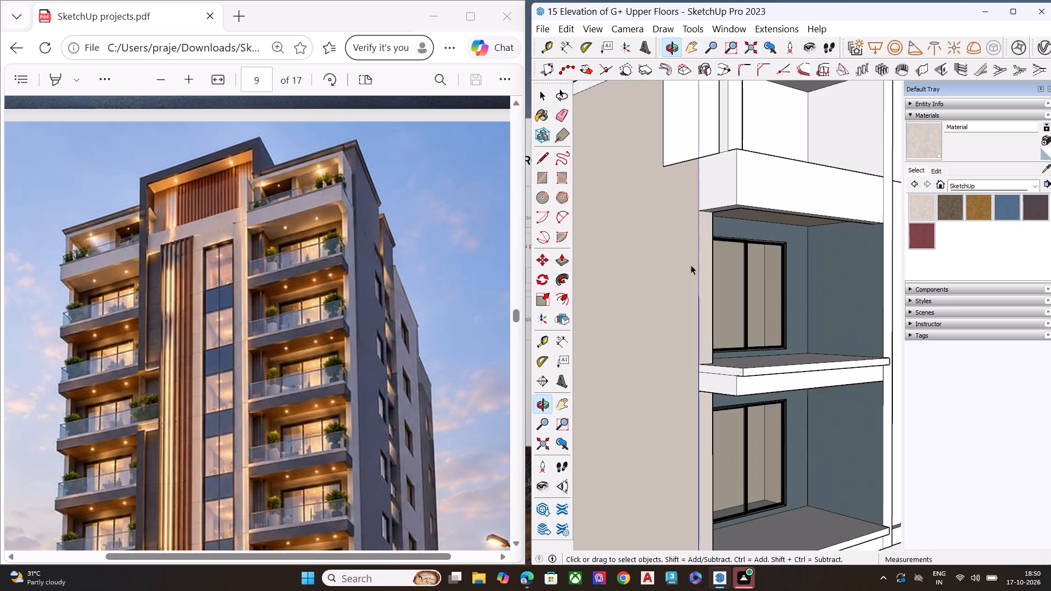
Examine the white parapet band and the wall around the wooden central strip on the top storeys.
scroll(642, 265, "down", 7)
middle_click_drag(711, 279, 666, 251)
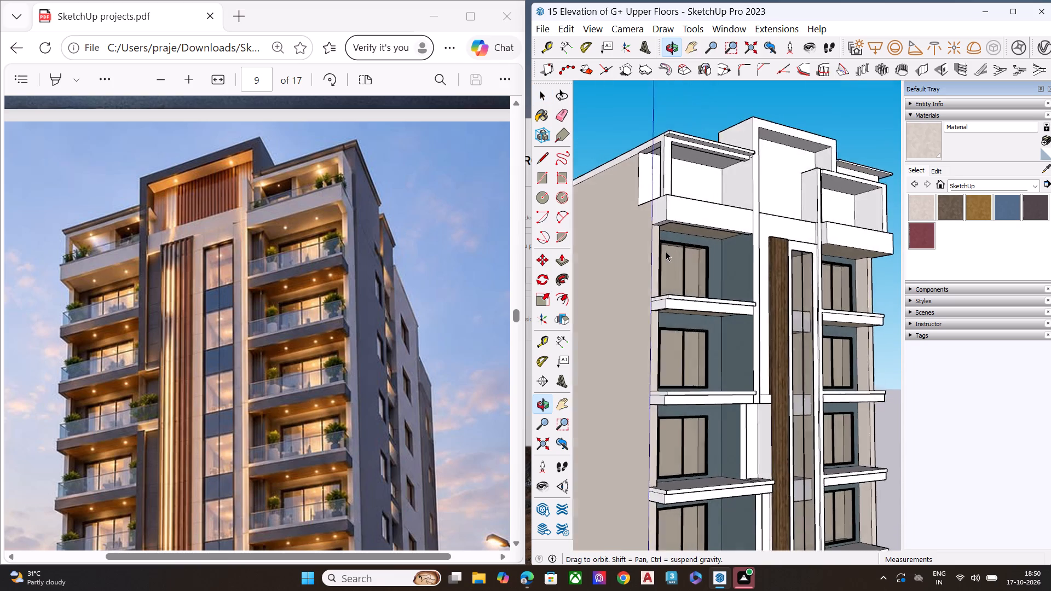
middle_click_drag(666, 251, 668, 251)
scroll(717, 256, "up", 2)
scroll(762, 240, "down", 2)
scroll(762, 238, "up", 6)
middle_click_drag(810, 218, 776, 252)
scroll(775, 252, "up", 1)
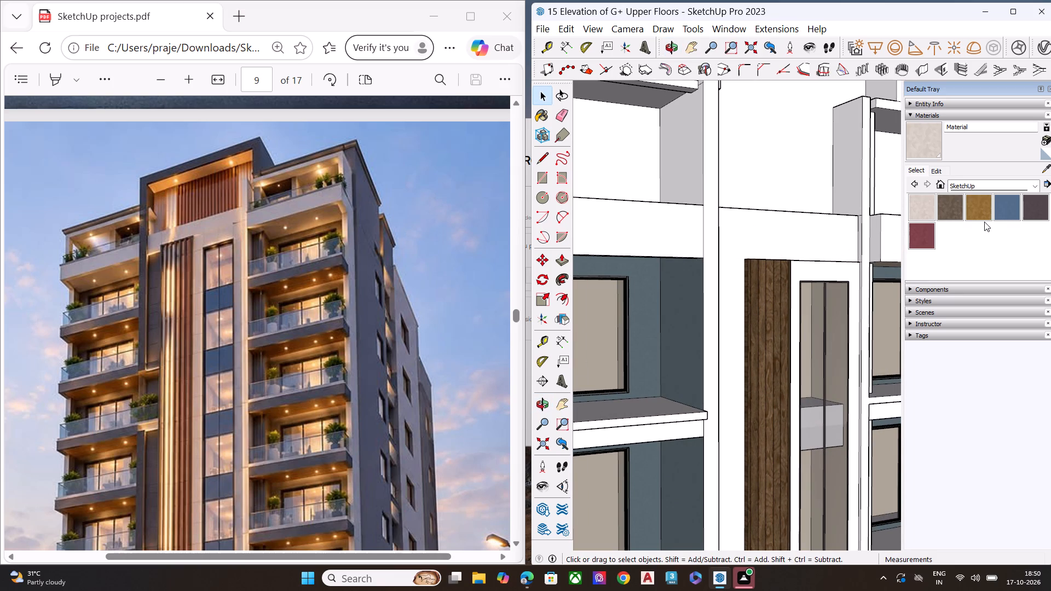
Paint the white parapet band above the left, central and right bays with the pale beige textured material.
left_click(928, 208)
scroll(940, 204, "down", 8)
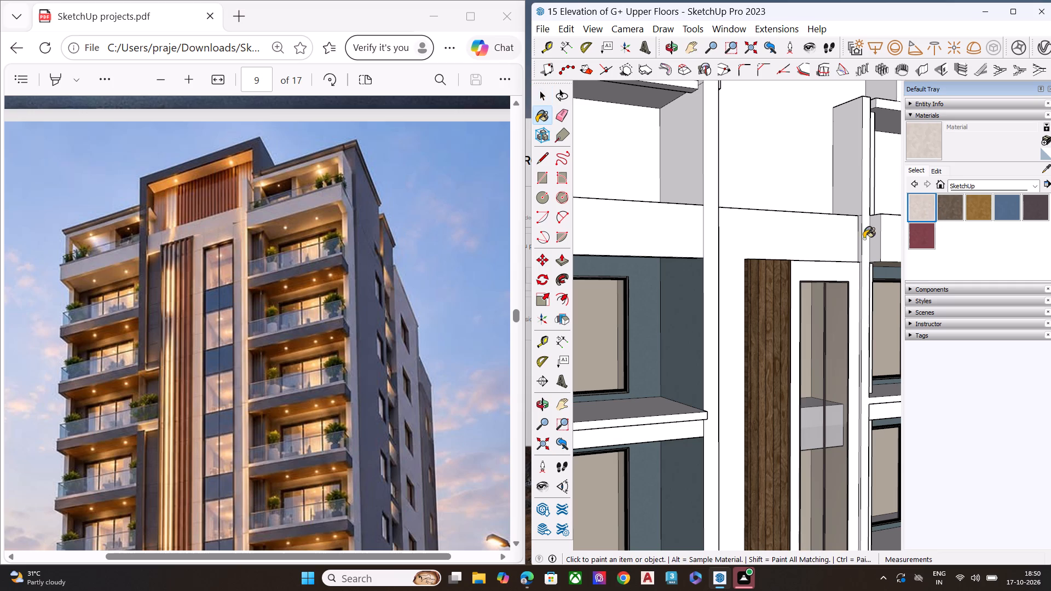
scroll(825, 238, "down", 8)
scroll(855, 247, "up", 1)
scroll(855, 250, "down", 4)
scroll(706, 240, "down", 1)
scroll(706, 240, "up", 7)
scroll(706, 240, "down", 4)
scroll(706, 240, "up", 4)
left_click(736, 245)
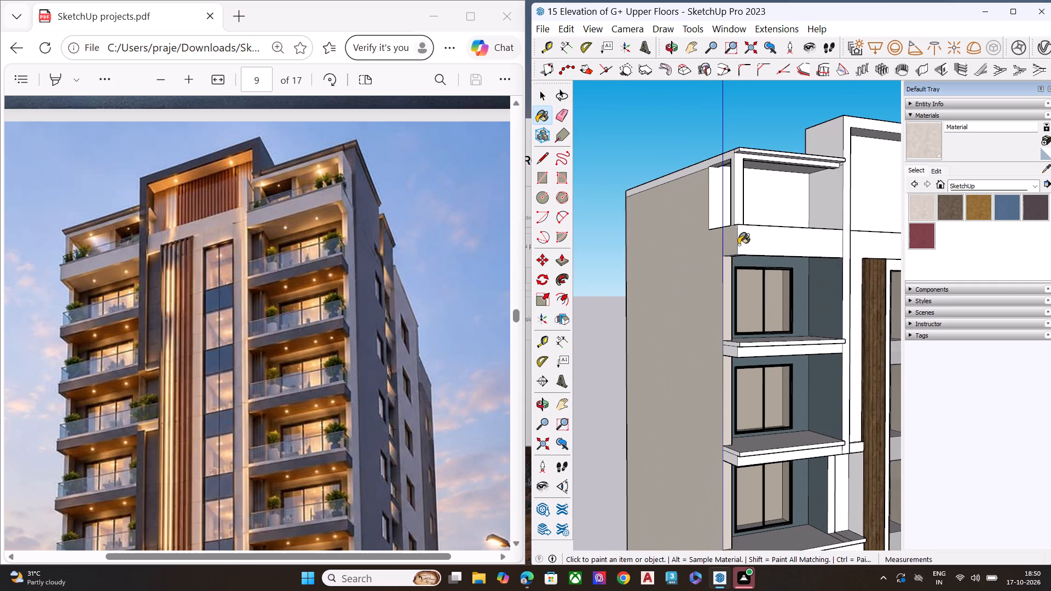
left_click(750, 241)
middle_click_drag(808, 251, 594, 219)
scroll(767, 227, "up", 4)
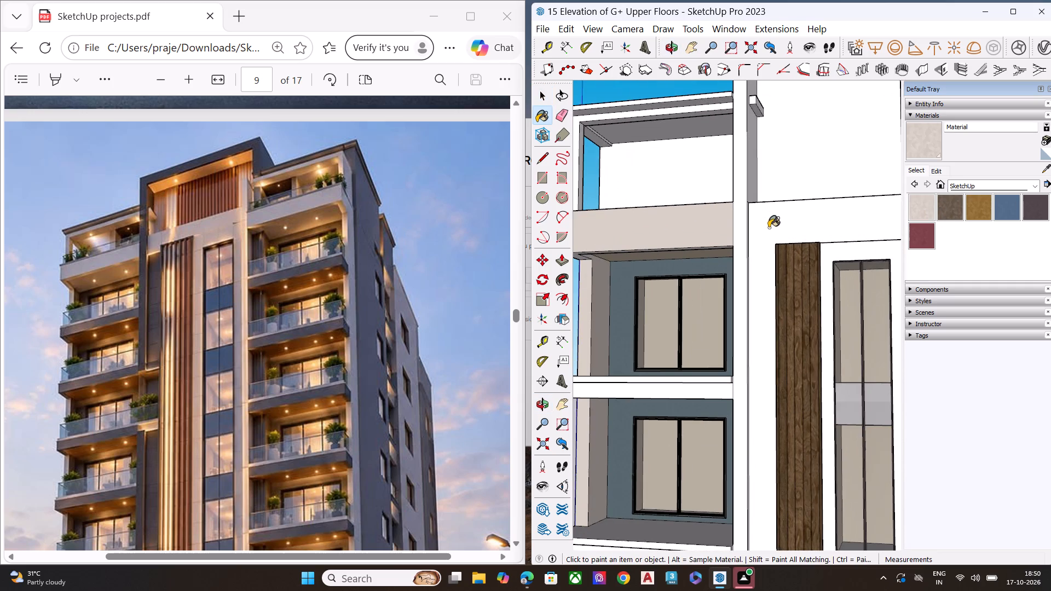
left_click(764, 230)
scroll(730, 233, "down", 8)
scroll(809, 223, "up", 1)
scroll(812, 223, "down", 1)
scroll(812, 223, "up", 3)
left_click(821, 227)
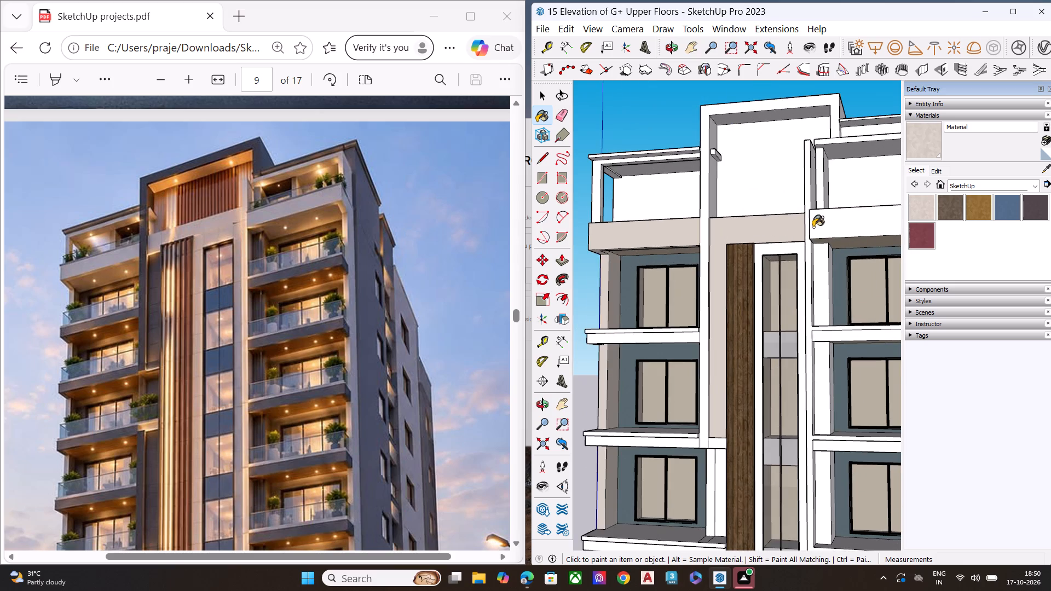
Paint the wall segments between the left balcony bay and the wooden strip pale beige, working down the storeys.
scroll(778, 229, "down", 6)
scroll(753, 316, "up", 3)
scroll(745, 348, "down", 1)
scroll(744, 359, "up", 3)
left_click(741, 386)
scroll(740, 282, "down", 4)
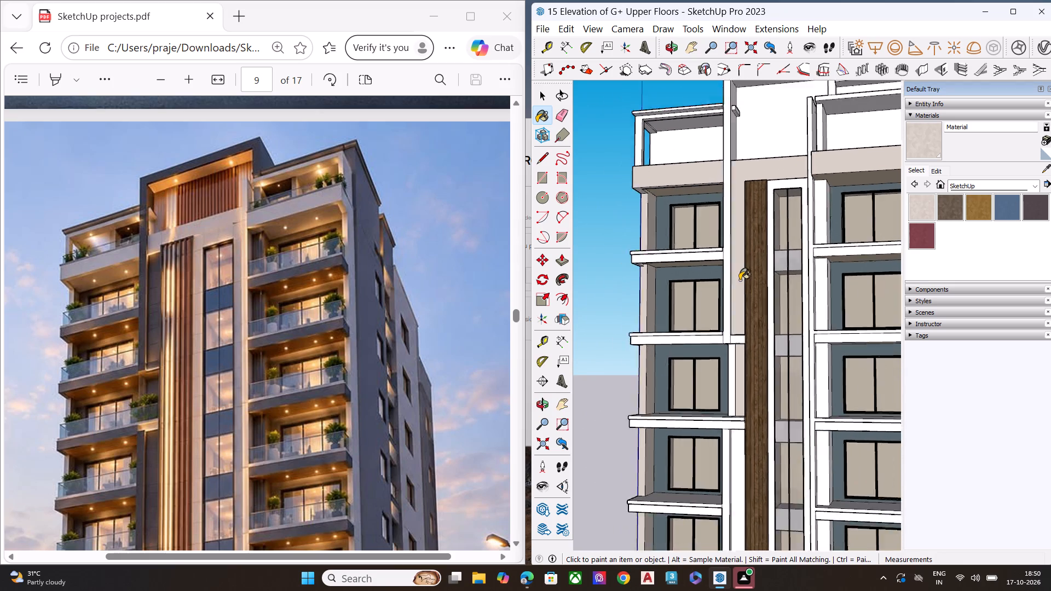
scroll(740, 280, "down", 4)
scroll(726, 399, "up", 2)
scroll(725, 424, "down", 1)
scroll(725, 426, "up", 1)
scroll(724, 440, "down", 2)
scroll(722, 444, "up", 2)
left_click(744, 407)
scroll(754, 307, "up", 1)
scroll(754, 306, "down", 8)
scroll(754, 427, "up", 4)
scroll(754, 492, "down", 1)
scroll(754, 495, "up", 6)
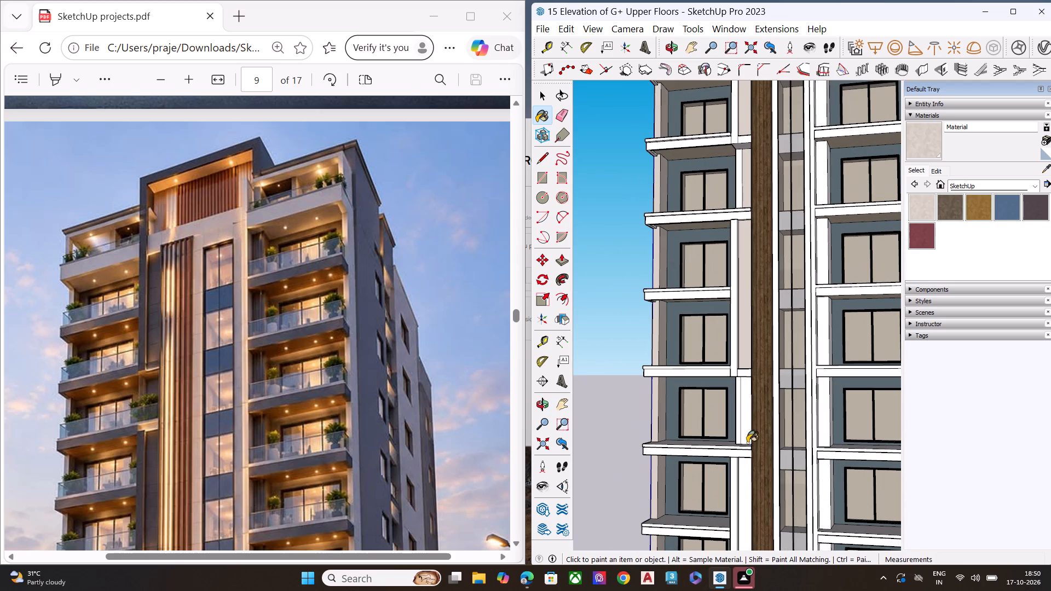
left_click(741, 419)
scroll(757, 375, "down", 5)
scroll(740, 443, "up", 1)
scroll(740, 449, "down", 1)
scroll(739, 453, "up", 4)
left_click(752, 448)
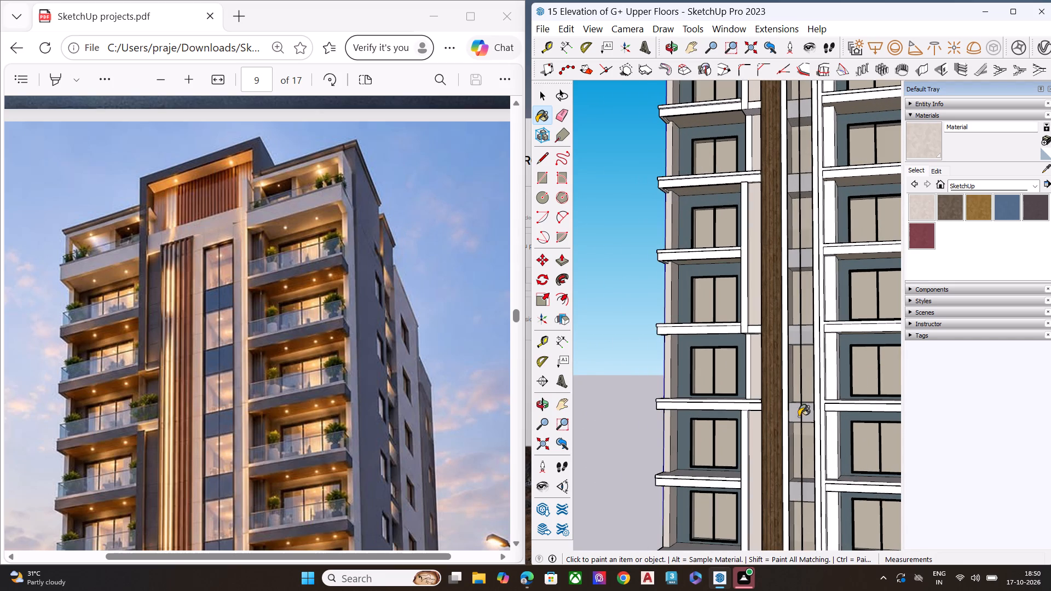
Check the painted central wall segments and the lower storeys from the front and from both sides.
scroll(834, 425, "up", 6)
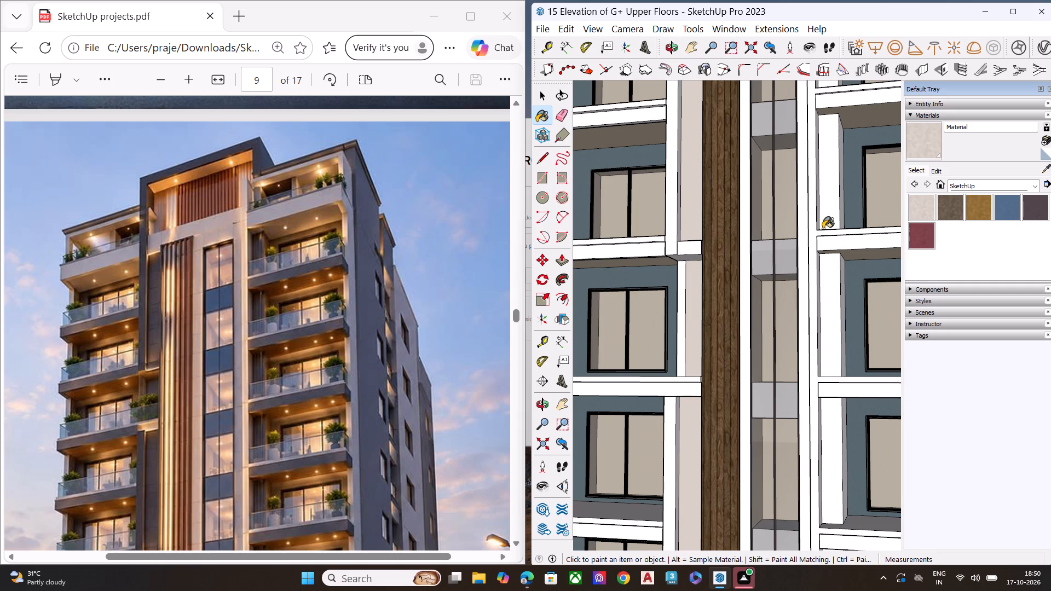
scroll(835, 248, "down", 8)
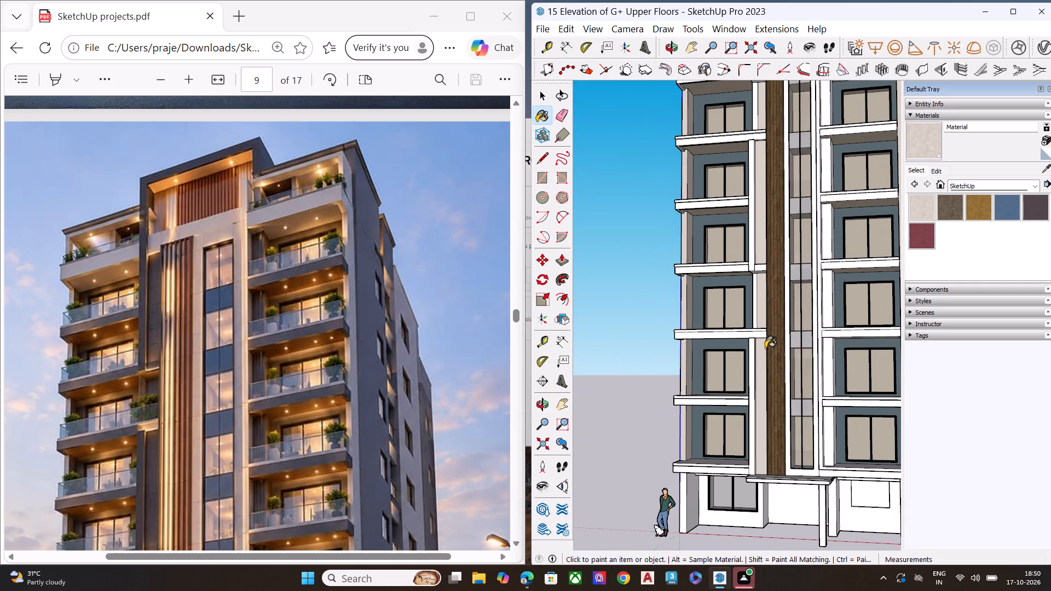
middle_click_drag(774, 370, 677, 434)
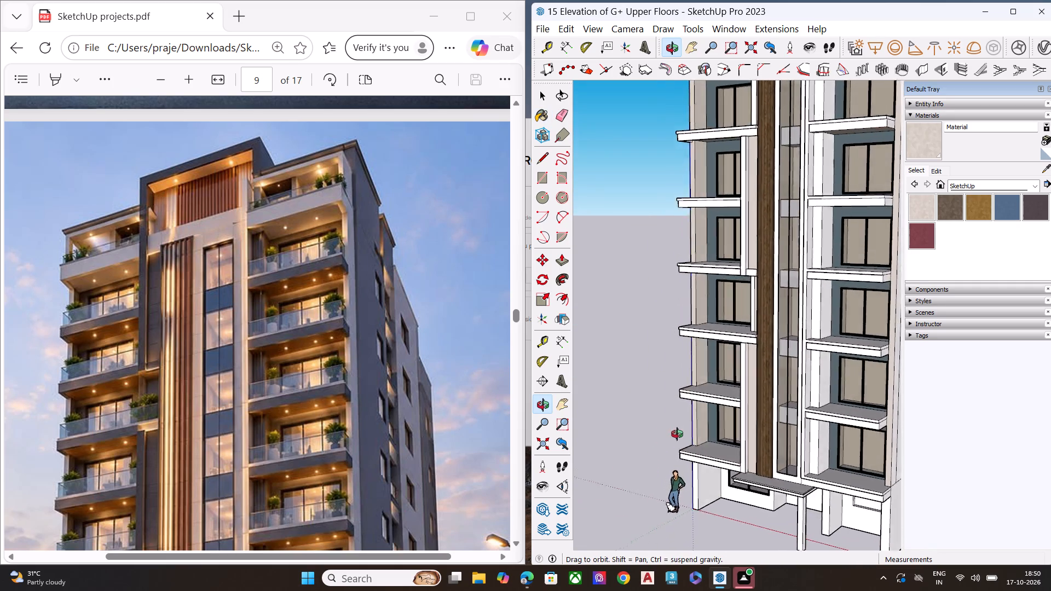
middle_click_drag(677, 434, 1048, 416)
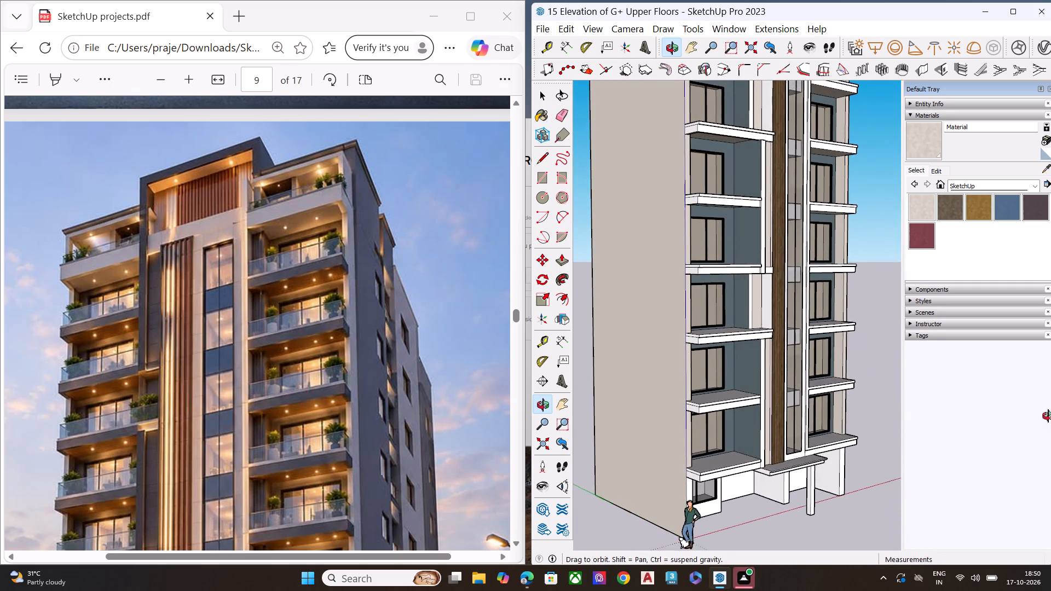
middle_click_drag(1048, 416, 801, 393)
scroll(737, 402, "up", 6)
scroll(731, 402, "down", 7)
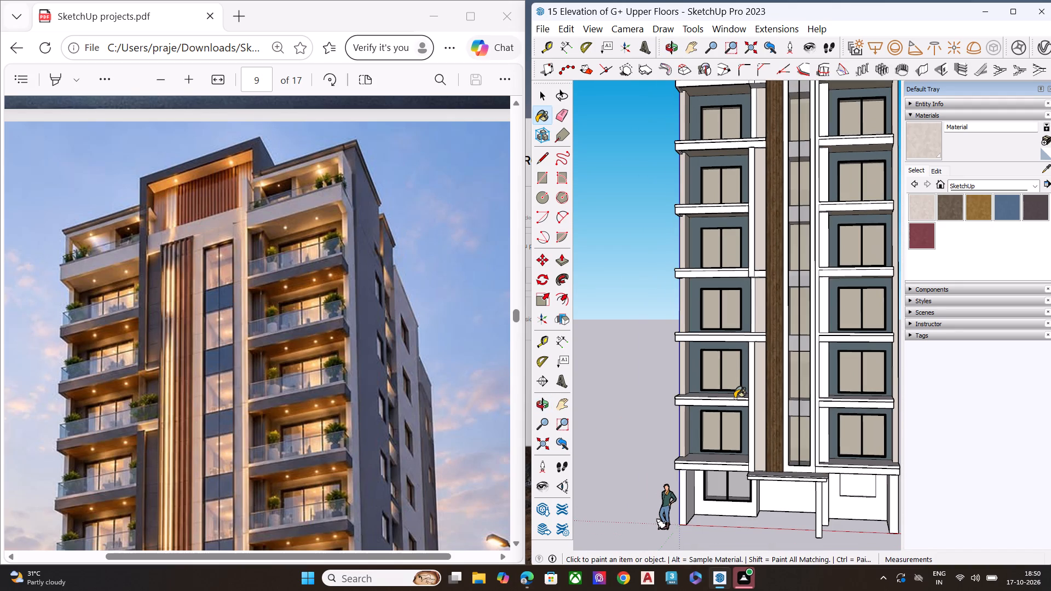
scroll(651, 370, "down", 3)
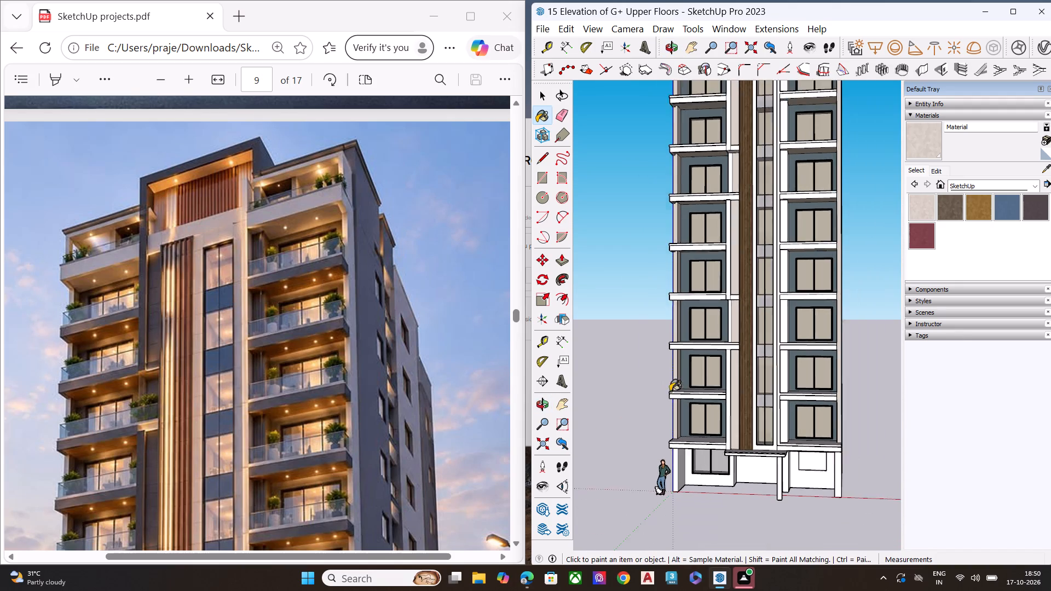
Paint both inner pier faces pale beige in the right bay's balcony recesses on three middle storeys.
scroll(670, 391, "down", 1)
scroll(775, 209, "down", 1)
scroll(775, 209, "up", 1)
scroll(775, 209, "down", 1)
scroll(775, 209, "up", 5)
scroll(789, 215, "down", 1)
scroll(789, 215, "up", 2)
scroll(789, 215, "down", 2)
scroll(778, 223, "up", 2)
middle_click_drag(815, 245, 626, 267)
scroll(661, 238, "up", 7)
left_click(777, 239)
left_click(788, 242)
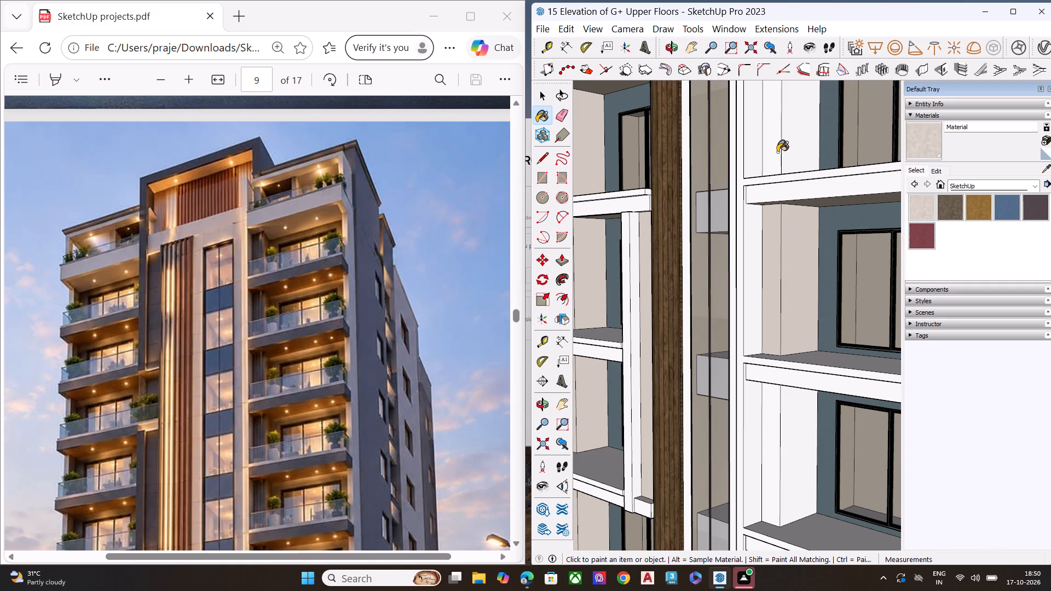
left_click(774, 150)
left_click(807, 148)
left_click(767, 405)
left_click(786, 414)
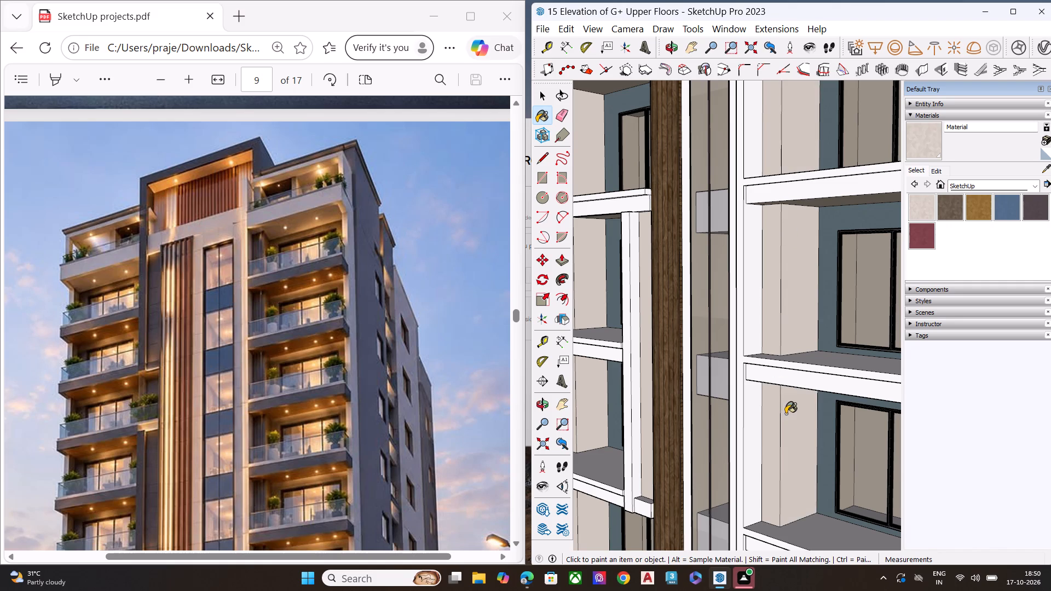
Paint both inner pier faces pale beige in the right bay's balcony recesses on the three storeys below.
middle_click_drag(786, 383, 806, 204)
scroll(784, 301, "down", 6)
scroll(759, 391, "up", 5)
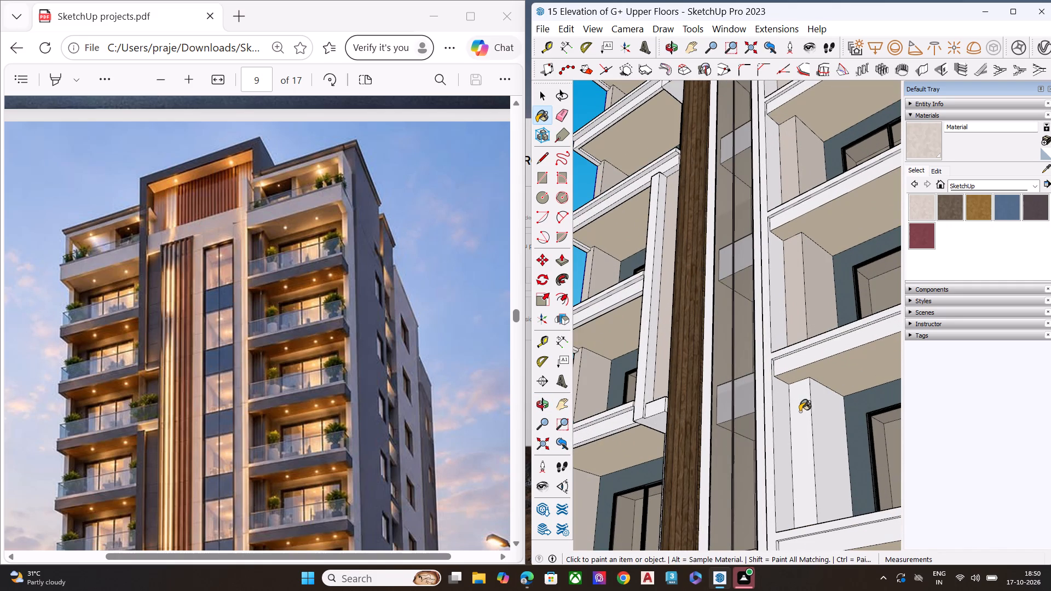
left_click(800, 412)
left_click(813, 411)
scroll(791, 325, "down", 1)
scroll(791, 325, "up", 2)
scroll(789, 323, "down", 8)
scroll(786, 308, "up", 1)
scroll(786, 308, "down", 5)
scroll(802, 404, "up", 5)
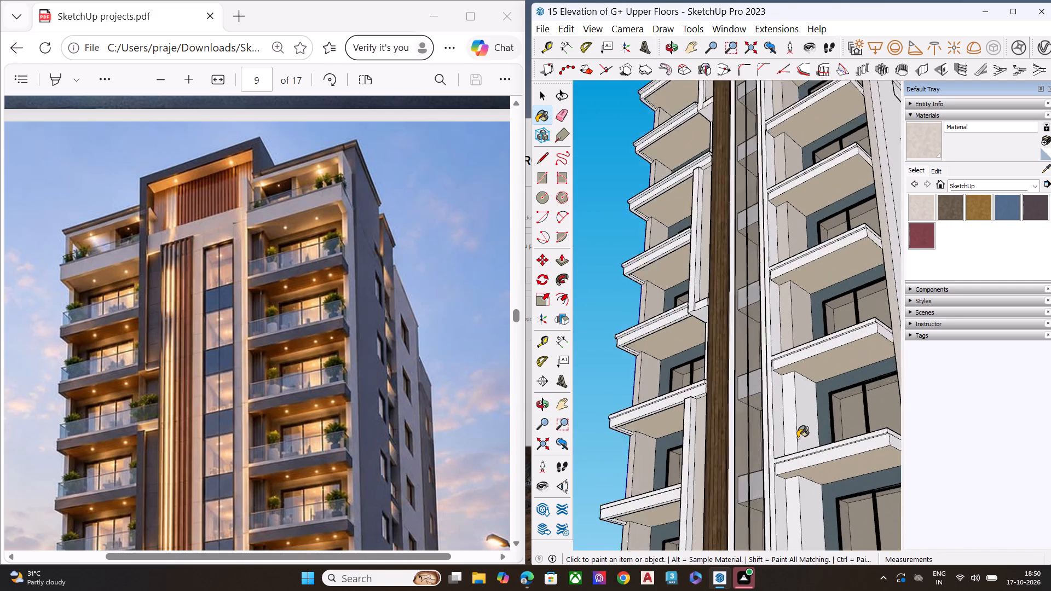
scroll(798, 438, "up", 3)
left_click(792, 409)
left_click(799, 404)
left_click(787, 505)
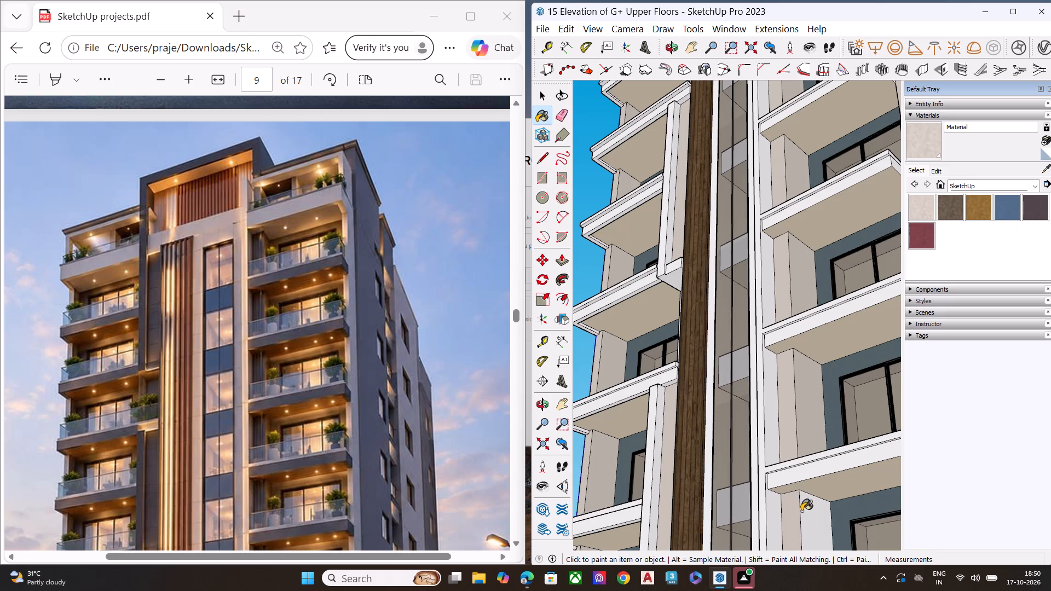
left_click(807, 514)
Paint both inner pier faces pale beige in the right bay's balcony recesses on the two remaining upper storeys.
scroll(771, 467, "down", 7)
scroll(778, 403, "down", 7)
scroll(759, 258, "up", 6)
scroll(760, 256, "down", 1)
scroll(760, 256, "up", 3)
middle_click_drag(787, 141, 777, 279)
scroll(779, 169, "up", 3)
scroll(786, 129, "down", 1)
scroll(786, 128, "up", 3)
left_click(793, 133)
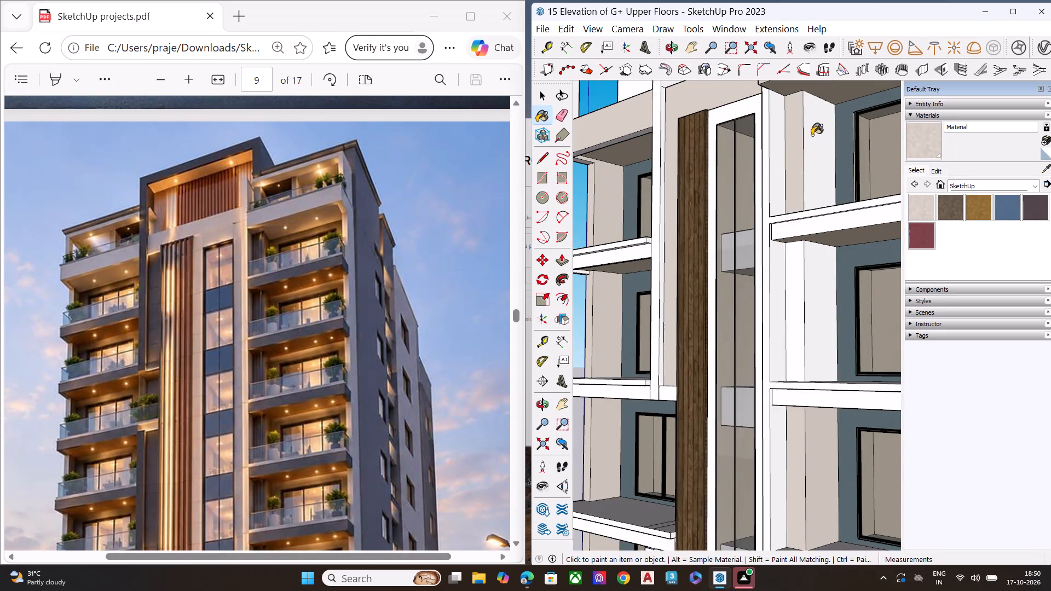
left_click(812, 135)
left_click(799, 282)
left_click(817, 297)
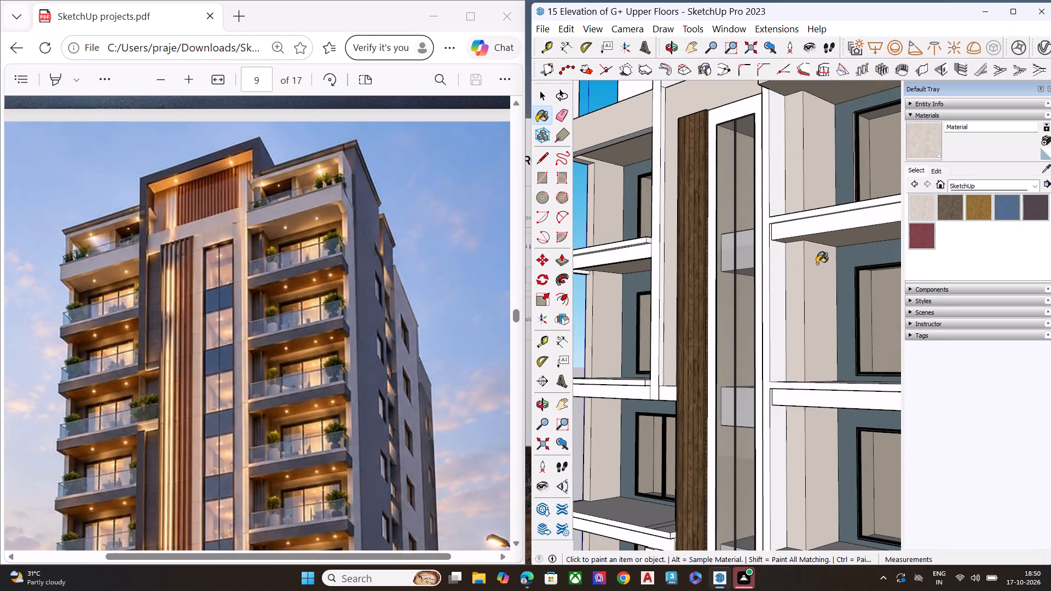
scroll(810, 258, "down", 7)
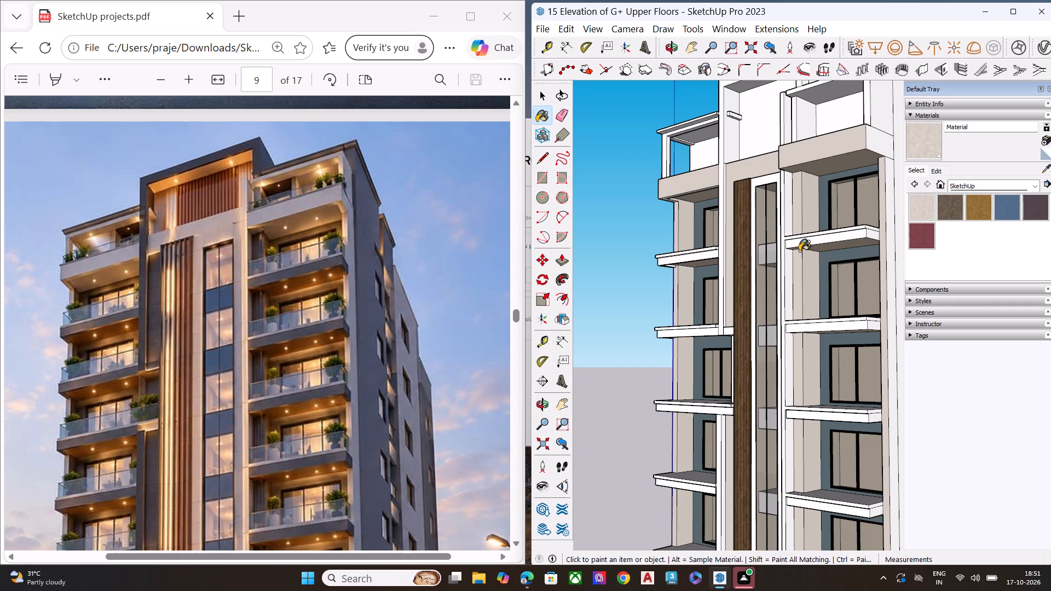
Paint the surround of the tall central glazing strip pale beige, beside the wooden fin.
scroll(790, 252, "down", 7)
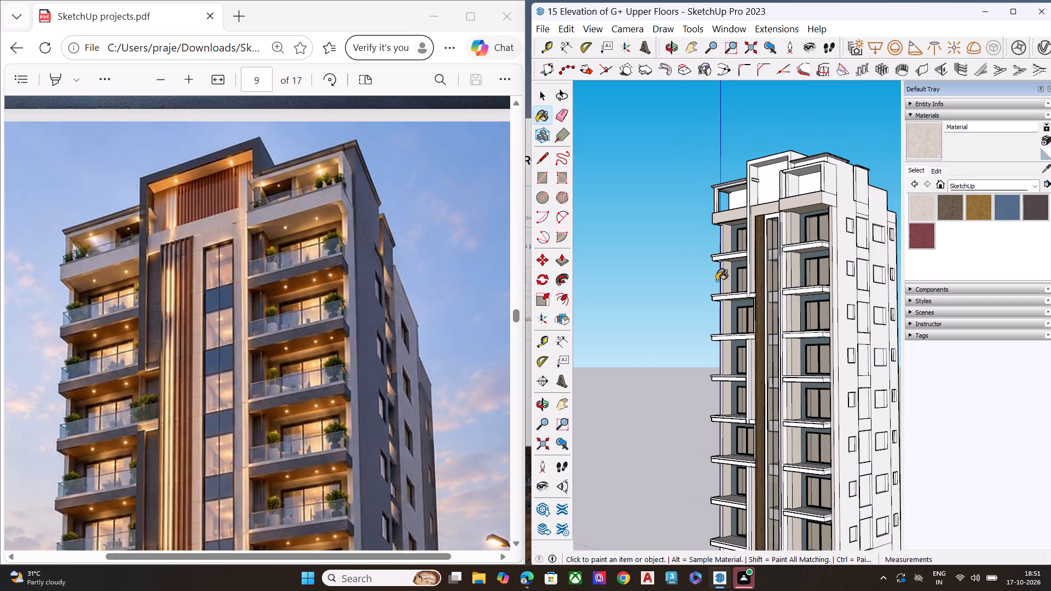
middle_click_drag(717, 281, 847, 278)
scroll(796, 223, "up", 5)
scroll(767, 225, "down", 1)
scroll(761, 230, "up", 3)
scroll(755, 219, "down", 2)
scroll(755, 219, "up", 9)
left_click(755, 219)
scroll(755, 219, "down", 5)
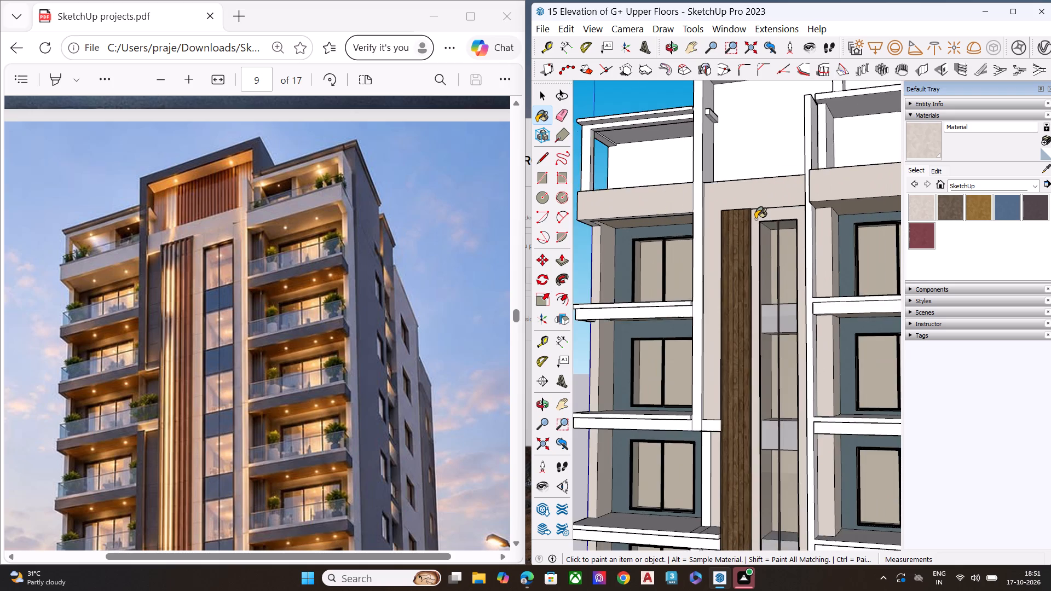
Examine the central strip and balcony bays from the upper storeys down to the ground floor.
scroll(755, 219, "down", 13)
scroll(755, 272, "up", 10)
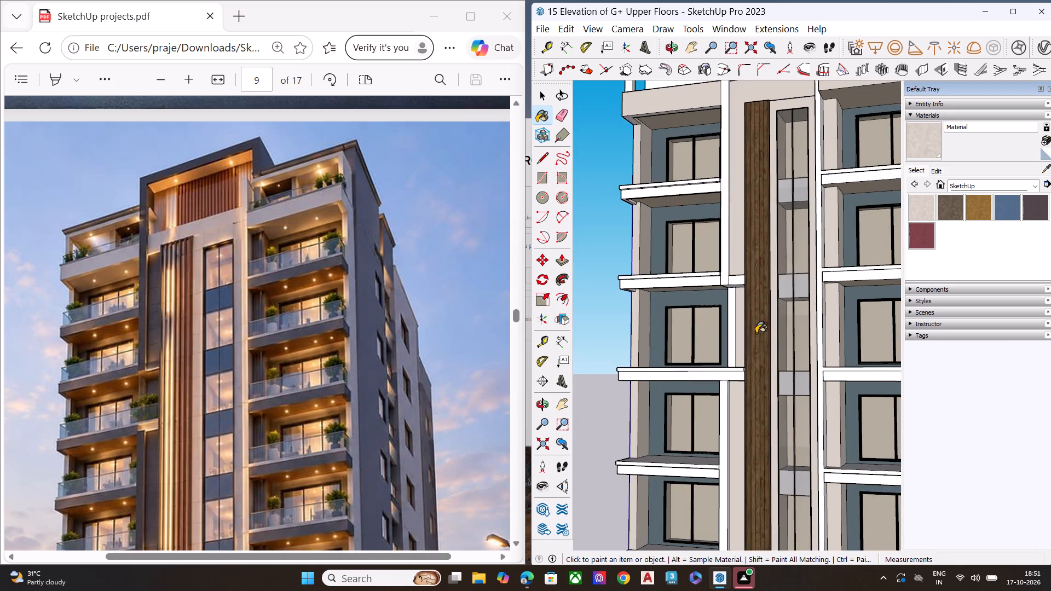
scroll(757, 327, "down", 9)
scroll(759, 351, "up", 1)
scroll(801, 316, "down", 7)
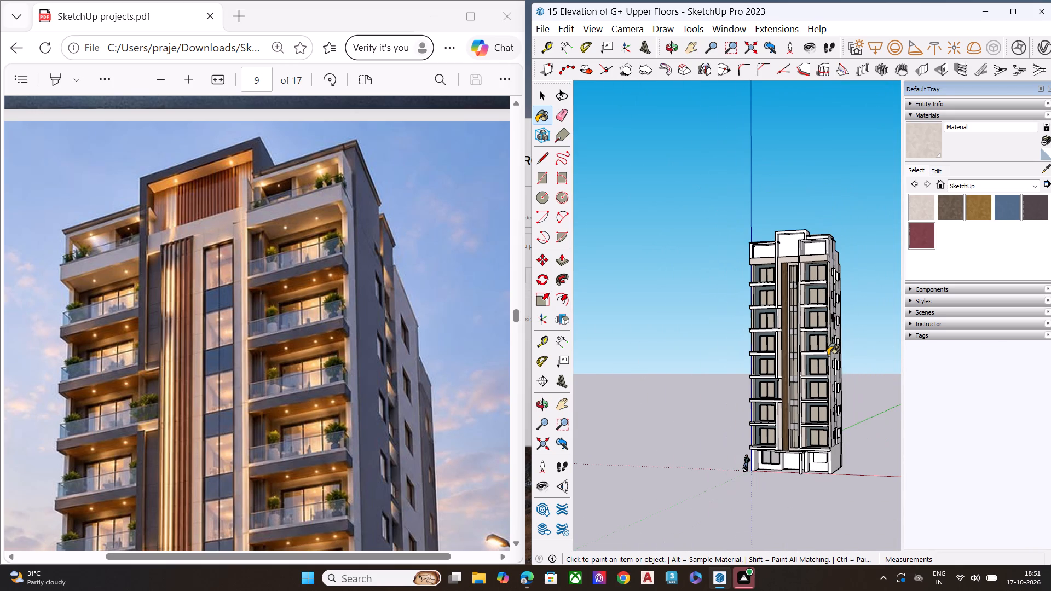
scroll(776, 283, "up", 1)
scroll(775, 282, "down", 6)
scroll(775, 367, "up", 10)
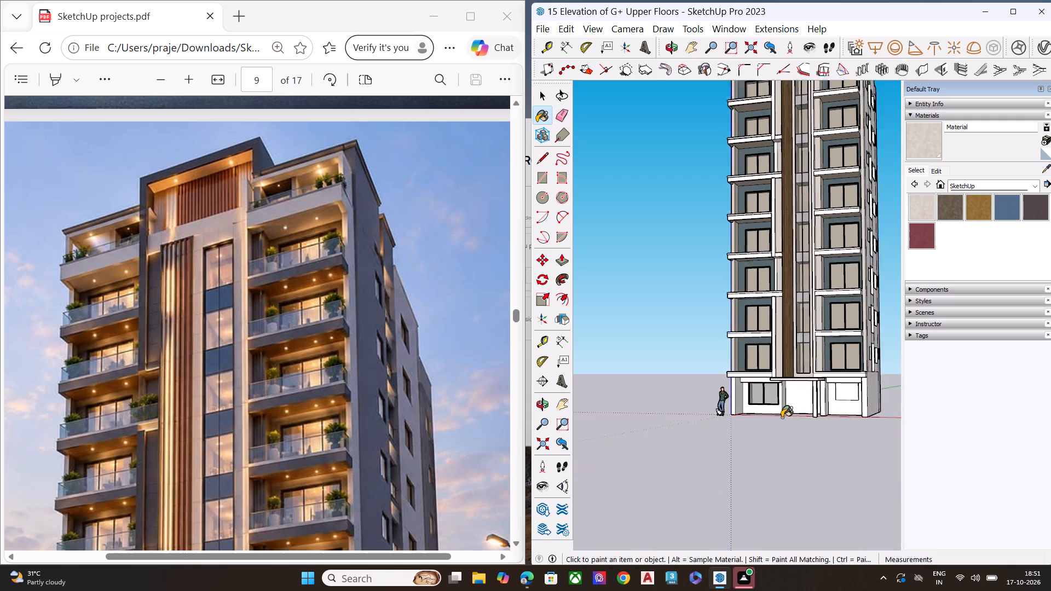
scroll(782, 418, "up", 1)
scroll(791, 315, "up", 8)
scroll(791, 315, "down", 1)
scroll(791, 315, "up", 3)
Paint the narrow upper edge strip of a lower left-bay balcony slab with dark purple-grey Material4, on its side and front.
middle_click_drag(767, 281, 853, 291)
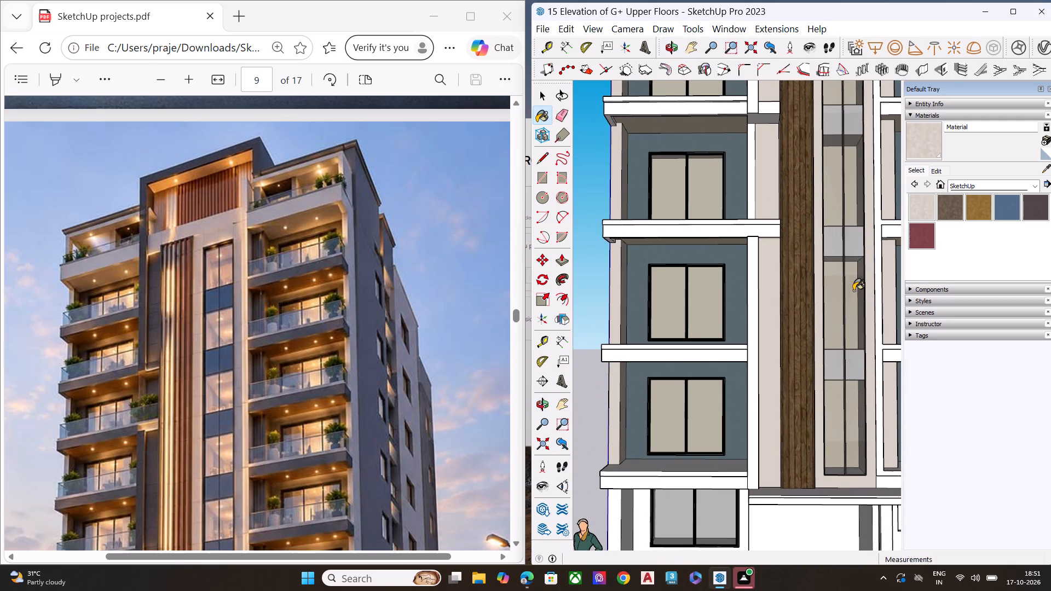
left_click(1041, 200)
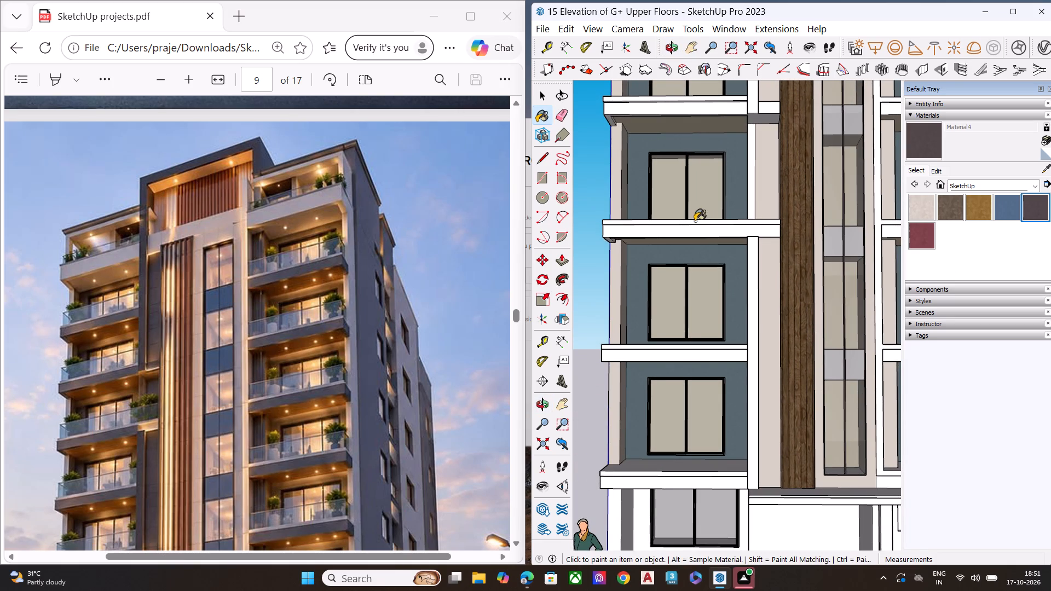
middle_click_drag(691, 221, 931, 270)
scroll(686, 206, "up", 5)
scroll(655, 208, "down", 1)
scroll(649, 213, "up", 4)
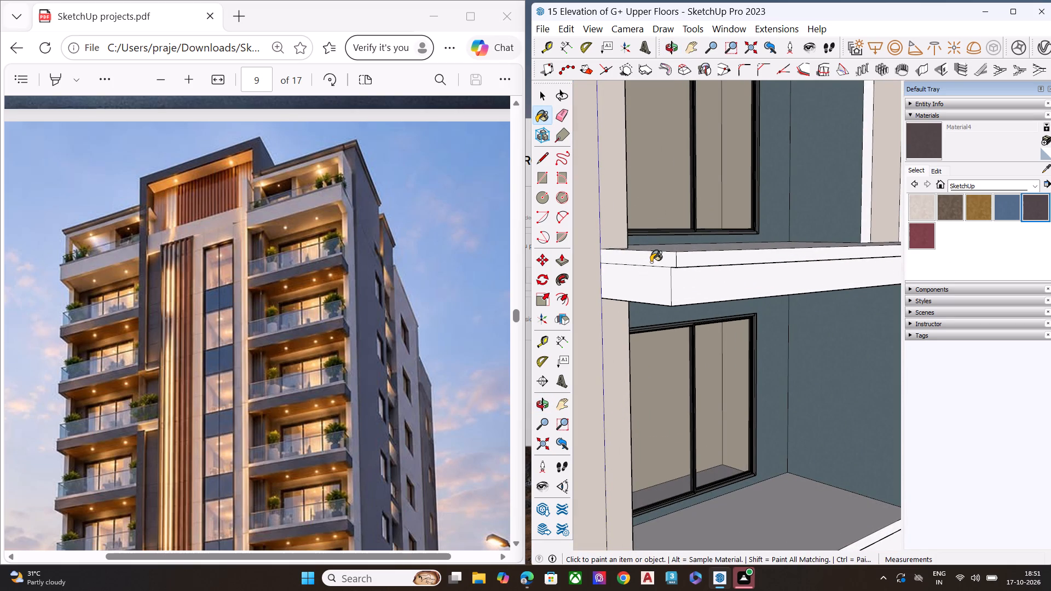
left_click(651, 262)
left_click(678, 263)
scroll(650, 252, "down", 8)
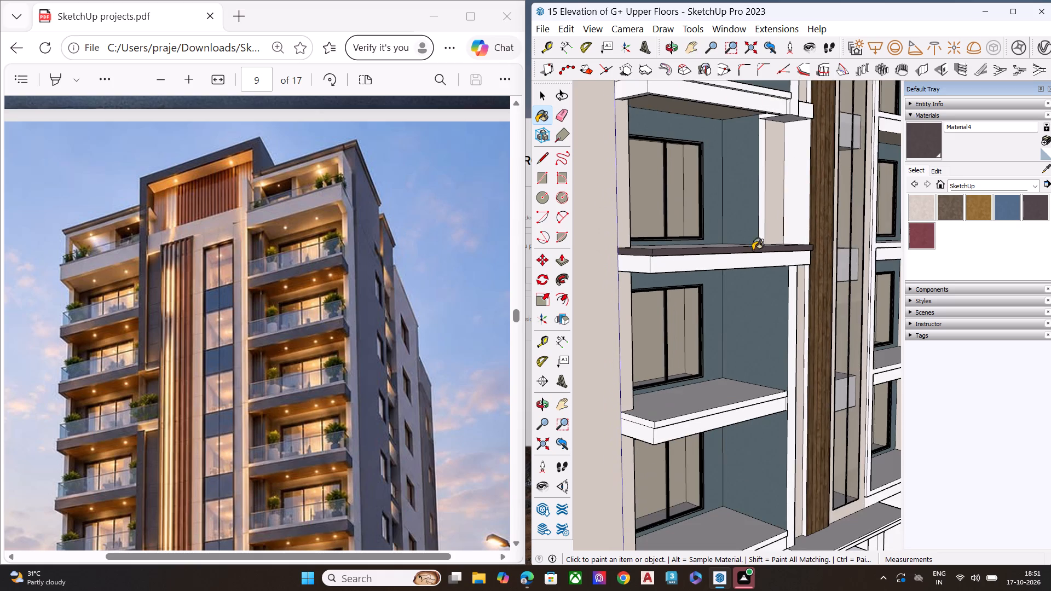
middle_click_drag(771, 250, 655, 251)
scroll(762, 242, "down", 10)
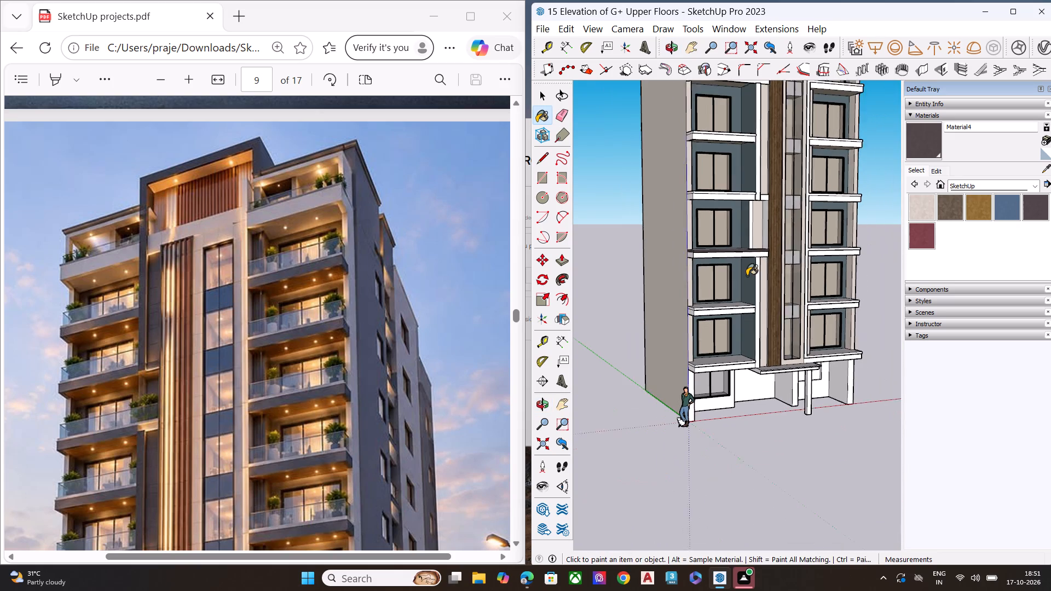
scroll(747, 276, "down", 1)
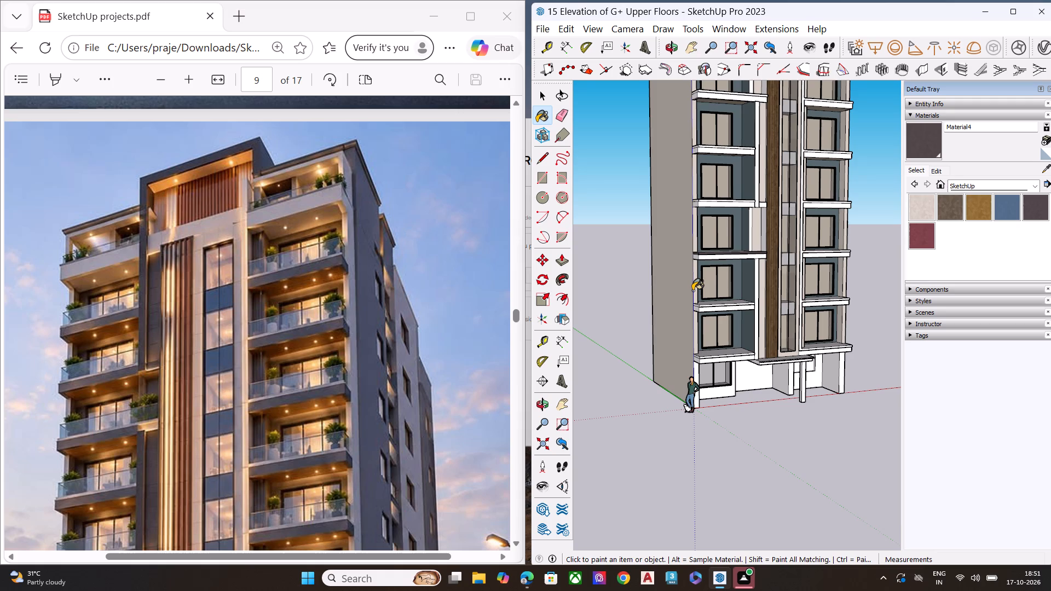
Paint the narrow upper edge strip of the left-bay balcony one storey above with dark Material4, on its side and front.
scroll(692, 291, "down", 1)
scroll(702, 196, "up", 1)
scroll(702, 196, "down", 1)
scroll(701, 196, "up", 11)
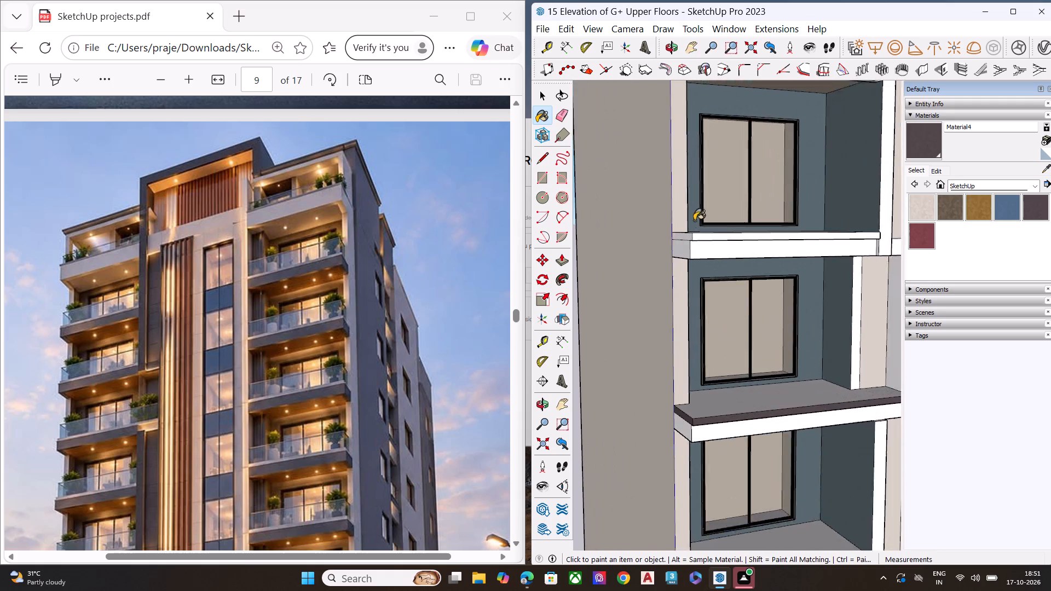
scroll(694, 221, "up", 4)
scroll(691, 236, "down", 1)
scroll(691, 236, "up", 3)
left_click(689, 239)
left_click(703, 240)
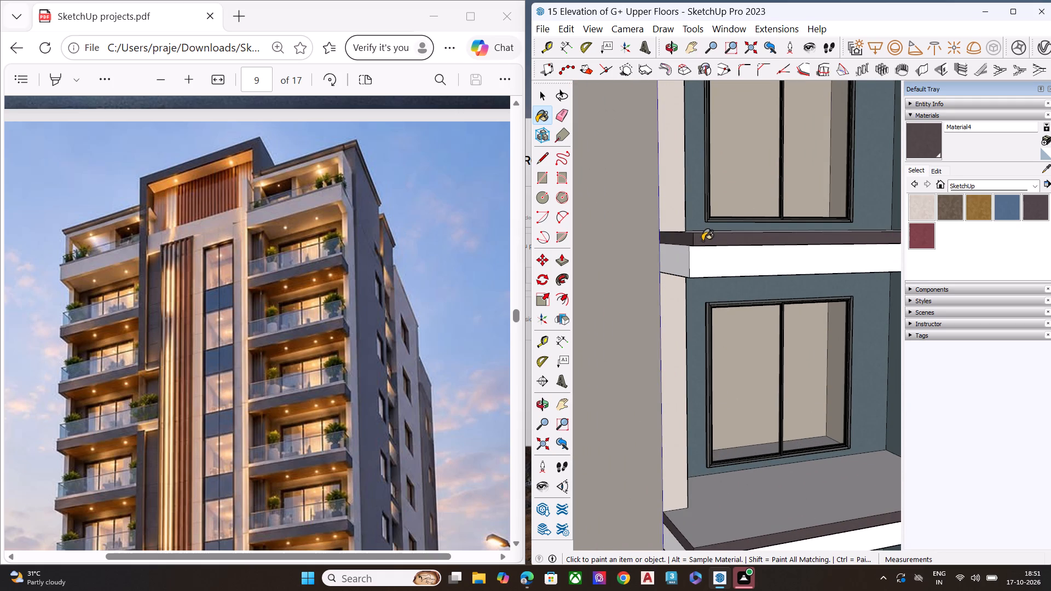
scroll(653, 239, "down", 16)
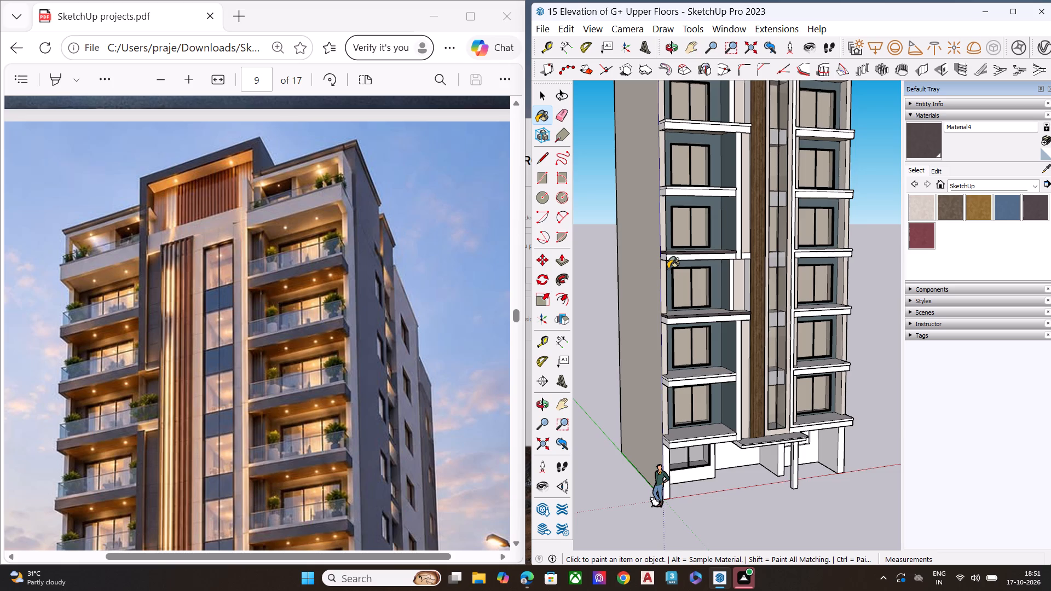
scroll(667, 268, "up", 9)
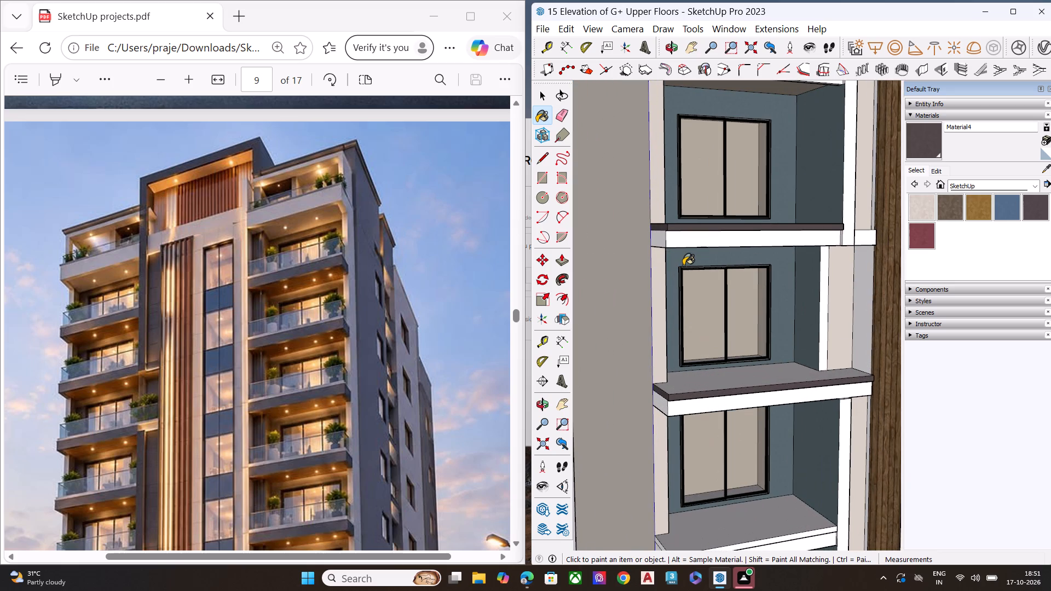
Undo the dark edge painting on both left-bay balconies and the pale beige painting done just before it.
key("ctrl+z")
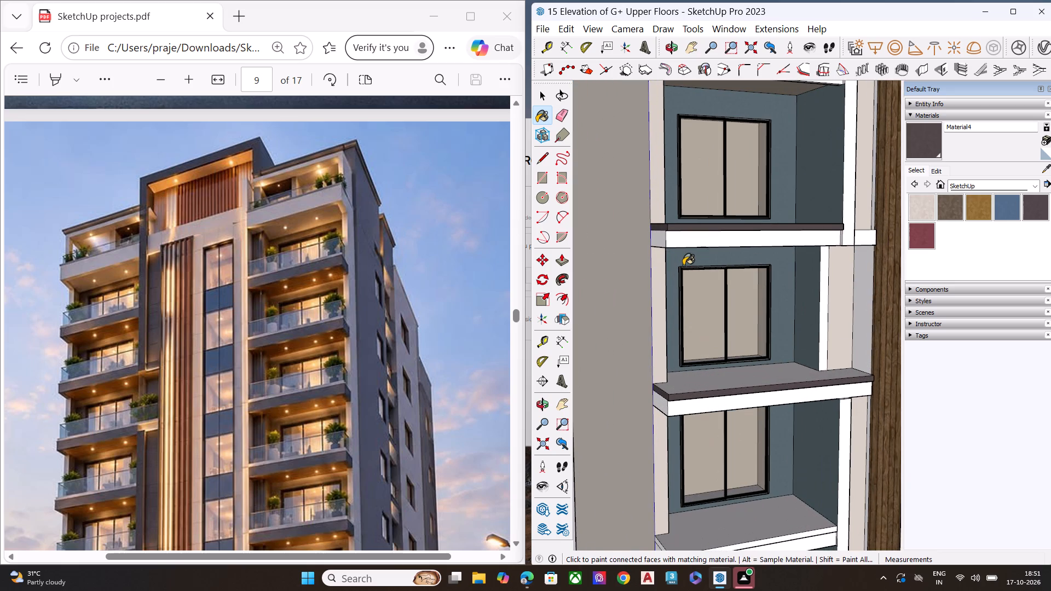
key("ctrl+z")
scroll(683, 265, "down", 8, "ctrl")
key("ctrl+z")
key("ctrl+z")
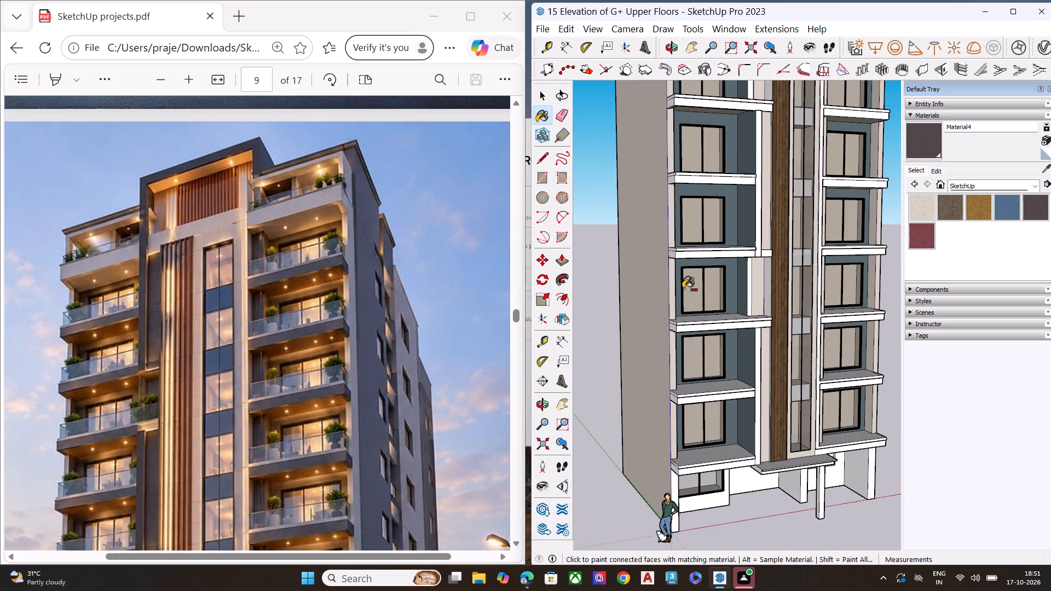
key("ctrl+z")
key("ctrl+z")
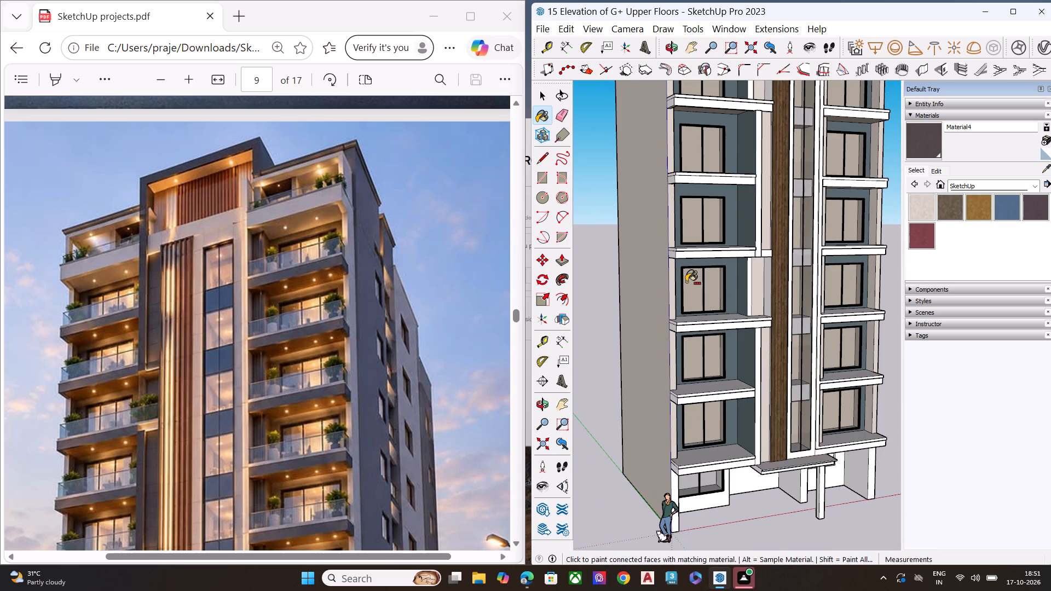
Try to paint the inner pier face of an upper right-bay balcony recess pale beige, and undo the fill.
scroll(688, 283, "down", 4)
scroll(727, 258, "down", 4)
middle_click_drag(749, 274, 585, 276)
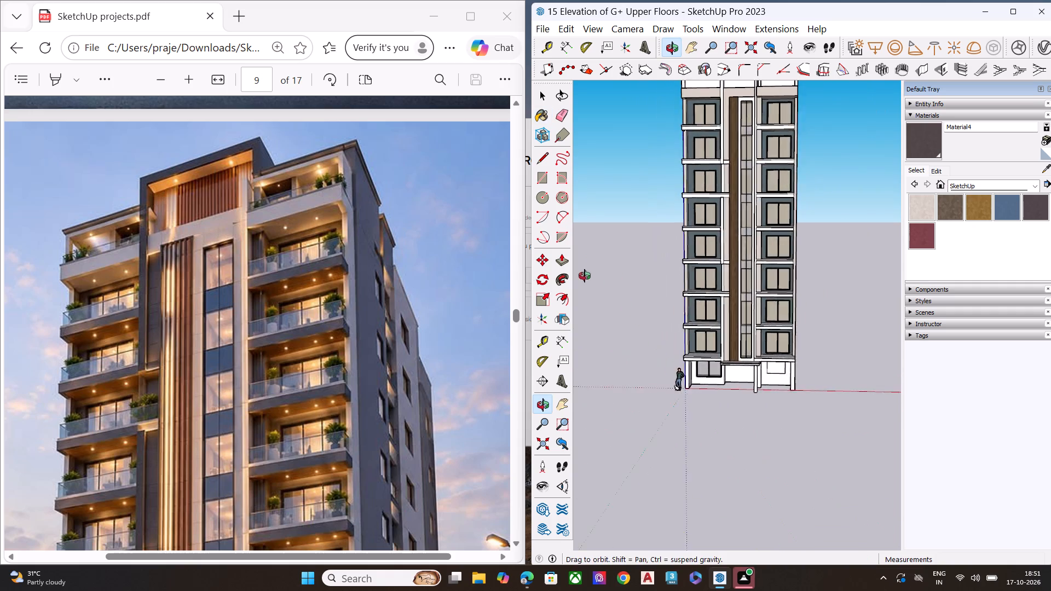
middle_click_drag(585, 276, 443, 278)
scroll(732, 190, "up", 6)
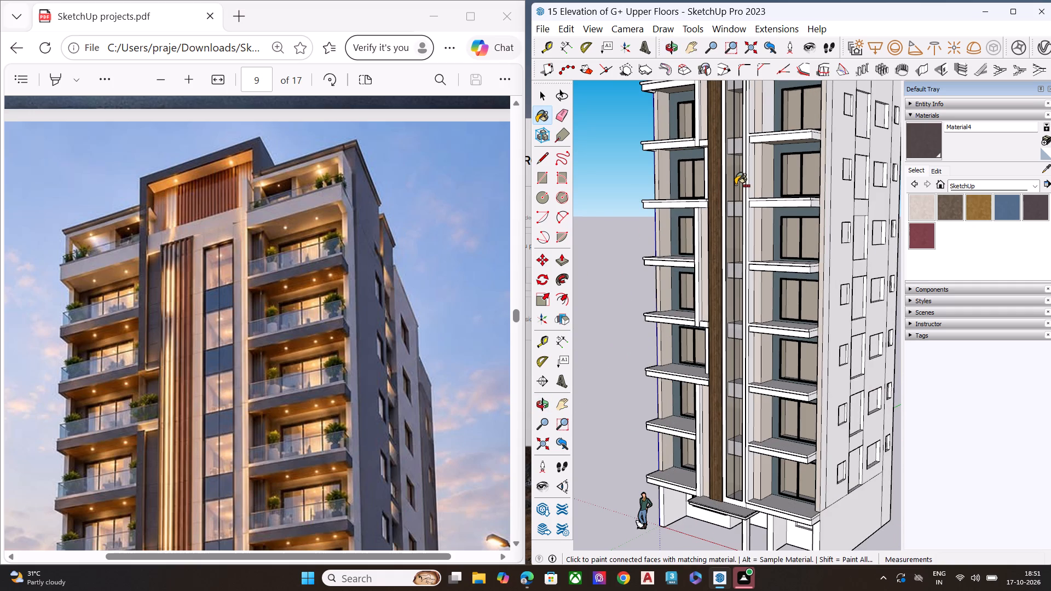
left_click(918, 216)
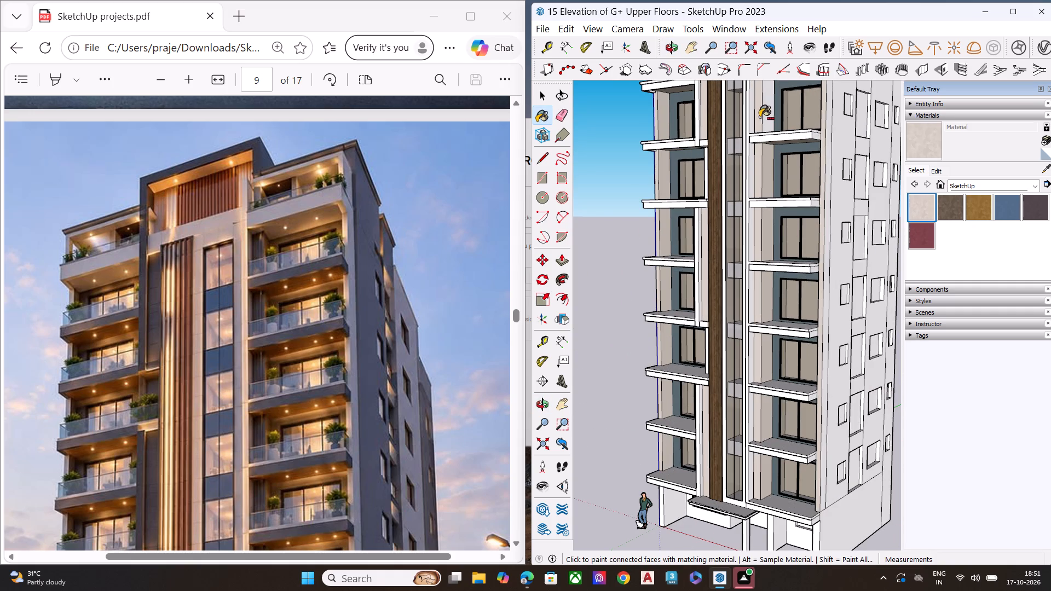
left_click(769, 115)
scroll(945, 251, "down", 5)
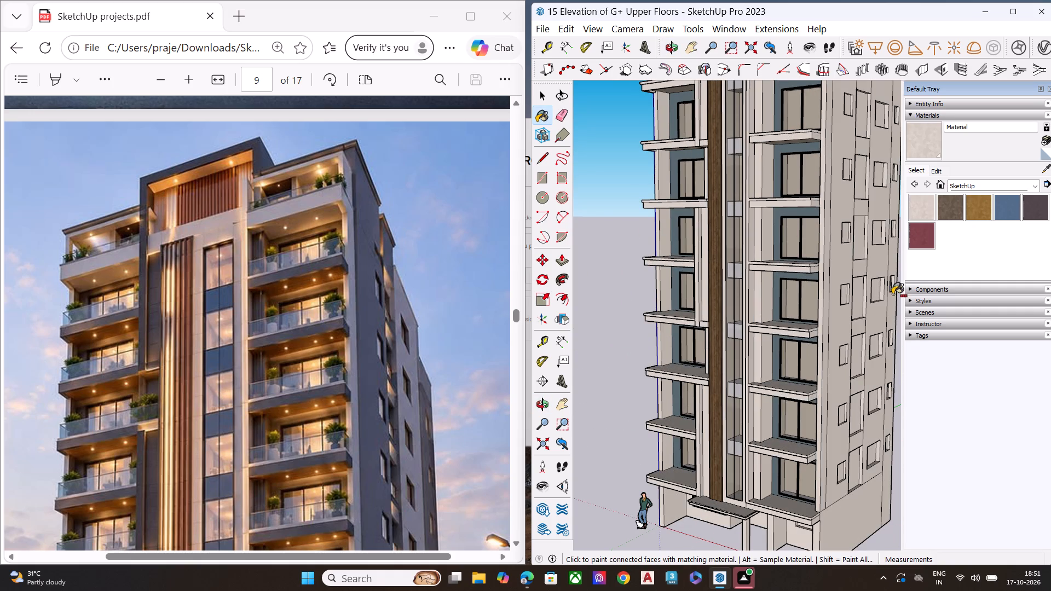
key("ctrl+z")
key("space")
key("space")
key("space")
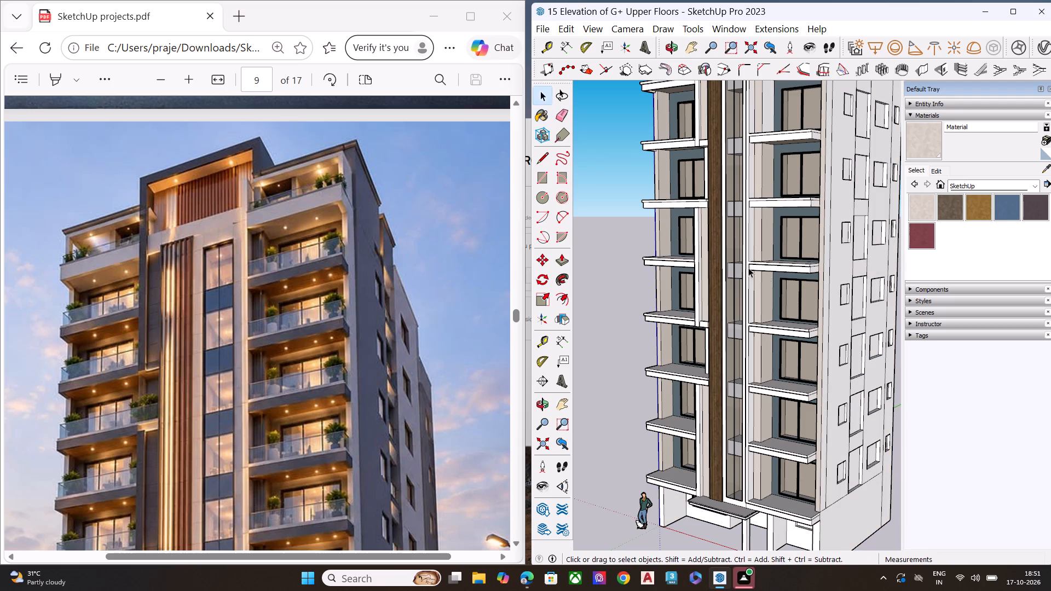
Paint only the inner pier face of the right bay's second-highest balcony recess pale beige.
scroll(679, 257, "down", 4)
key("space")
left_click(626, 275)
left_click(913, 144)
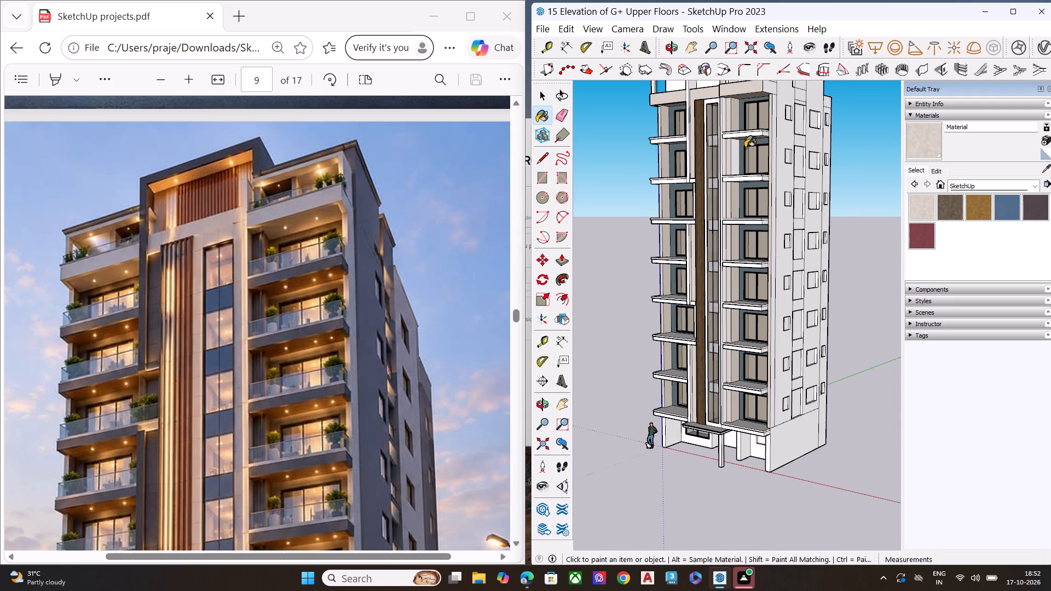
scroll(739, 152, "up", 1)
scroll(736, 154, "down", 1)
scroll(734, 155, "up", 1)
scroll(725, 161, "down", 1)
scroll(719, 163, "up", 10)
left_click(733, 154)
scroll(732, 159, "down", 5)
scroll(730, 164, "up", 1)
scroll(730, 164, "down", 2)
key("space")
key("space")
scroll(726, 170, "down", 5)
scroll(726, 170, "up", 4)
key("space")
scroll(726, 170, "down", 1)
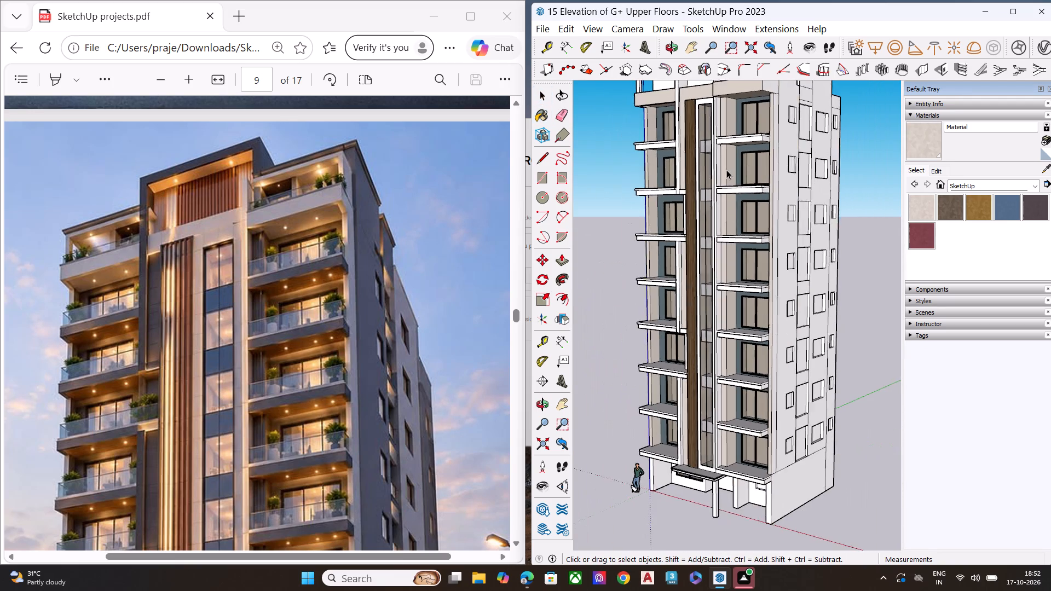
Paint the deep lower fascia of the left bay's uppermost projecting balcony slab with dark Material4, on its side and front.
scroll(726, 170, "down", 1)
middle_click_drag(696, 178, 730, 161)
scroll(715, 114, "up", 8)
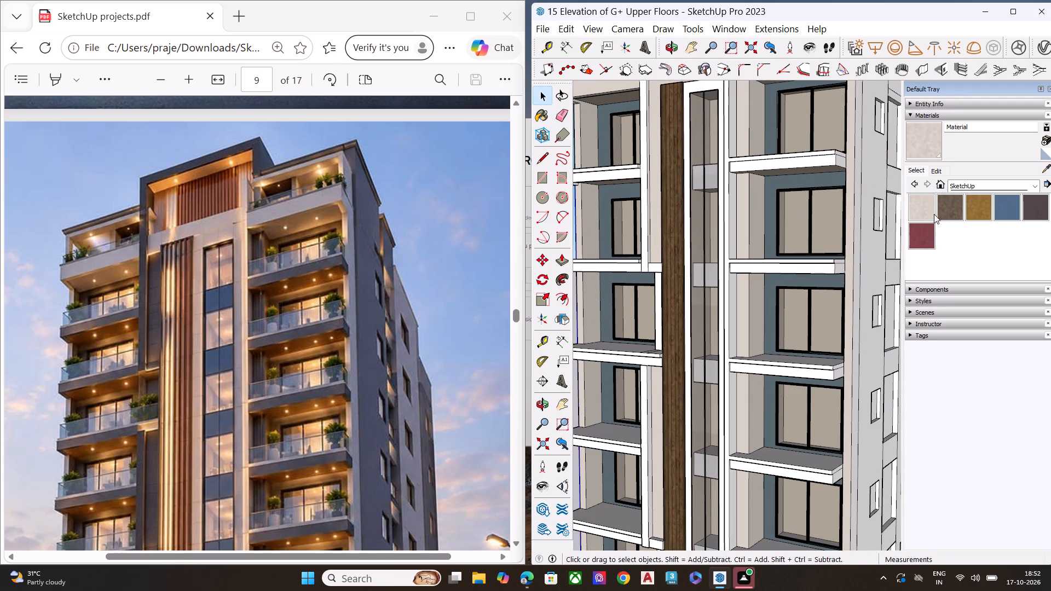
left_click(1032, 205)
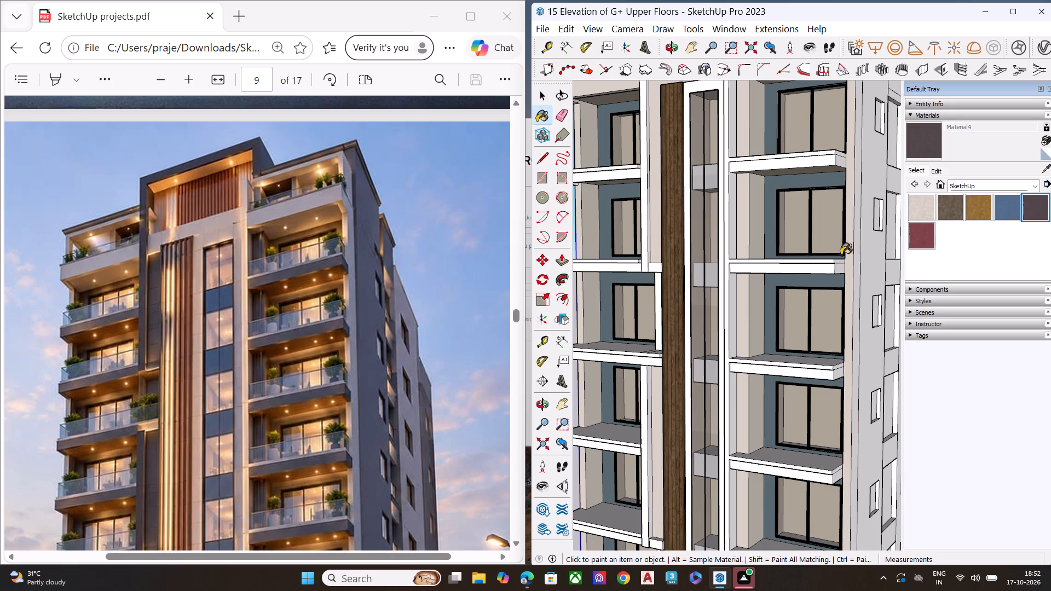
left_click(954, 202)
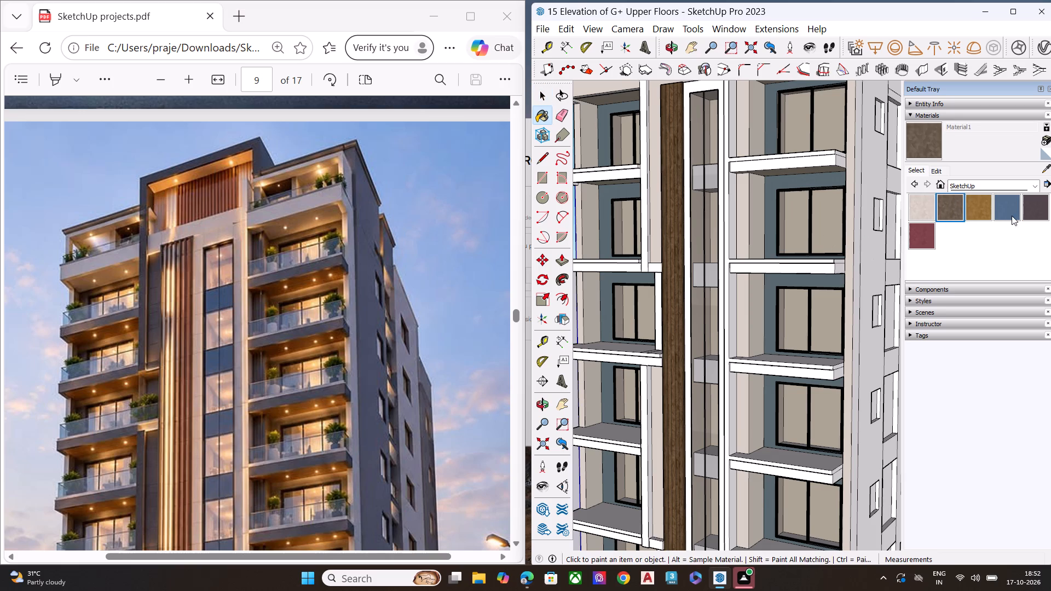
left_click(1034, 208)
scroll(772, 226, "down", 7)
middle_click_drag(643, 206, 944, 190)
scroll(717, 167, "up", 9)
scroll(660, 200, "up", 1)
scroll(661, 201, "down", 1)
scroll(661, 201, "up", 4)
left_click(672, 240)
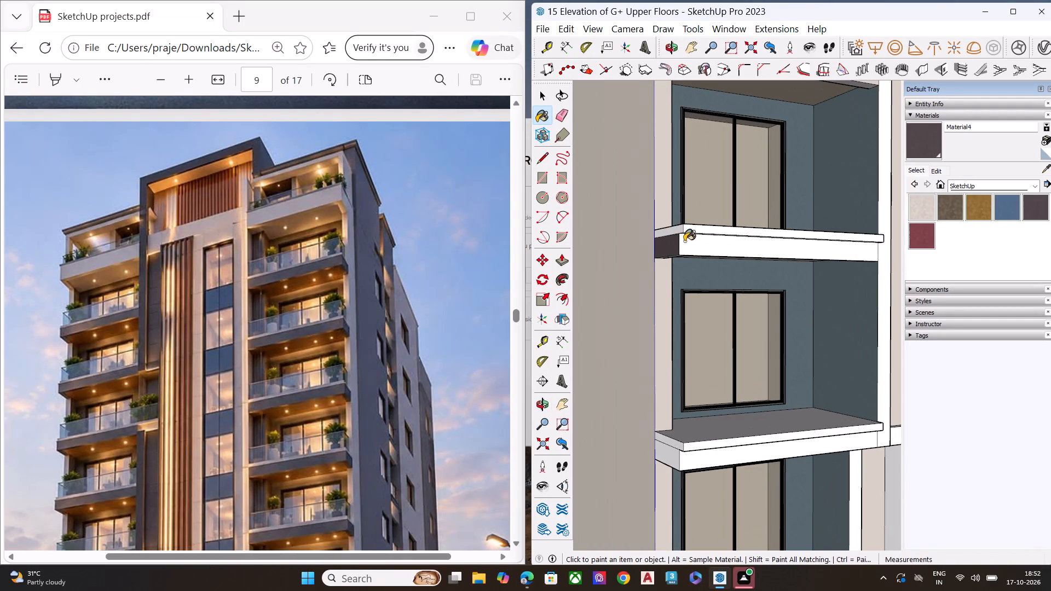
left_click(688, 242)
scroll(750, 210, "down", 7)
Paint the lower fascia of the left-bay balcony one storey below with dark Material4, on its side and front.
middle_click_drag(817, 258, 854, 204)
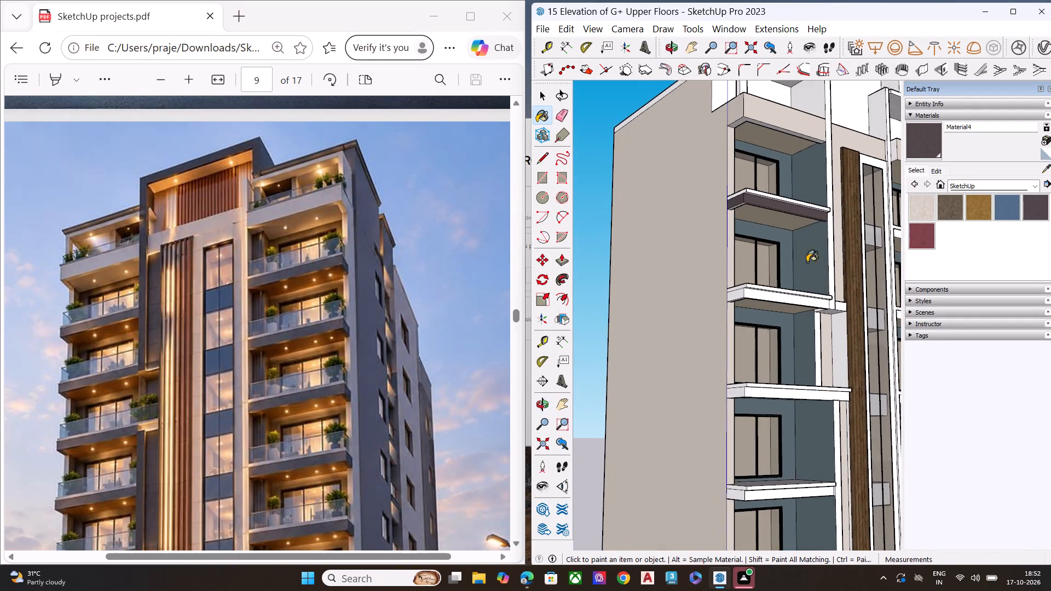
scroll(804, 264, "up", 4)
scroll(776, 281, "down", 1)
scroll(774, 282, "up", 4)
scroll(743, 162, "down", 6)
scroll(720, 254, "up", 2)
scroll(718, 257, "down", 1)
scroll(718, 257, "up", 5)
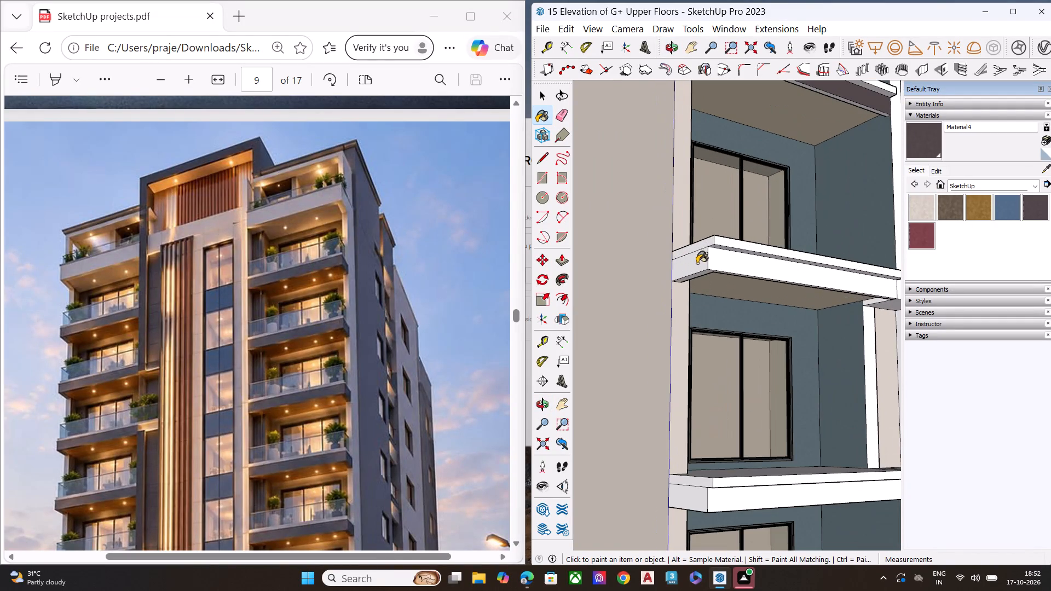
left_click(697, 263)
left_click(719, 260)
Paint the underside rim and inner edge faces of the upper dark-fascia balcony with Material4.
scroll(713, 256, "down", 6)
scroll(695, 80, "up", 8)
scroll(746, 177, "up", 1)
middle_click_drag(743, 175, 677, 119)
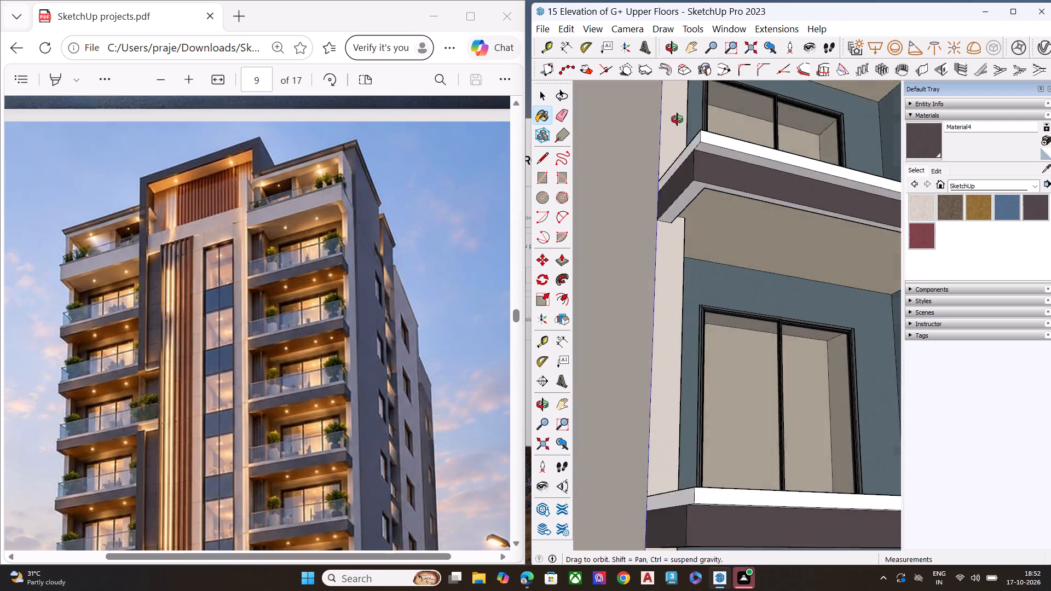
middle_click_drag(677, 119, 544, 48)
middle_click_drag(662, 166, 509, 172)
scroll(602, 228, "up", 7)
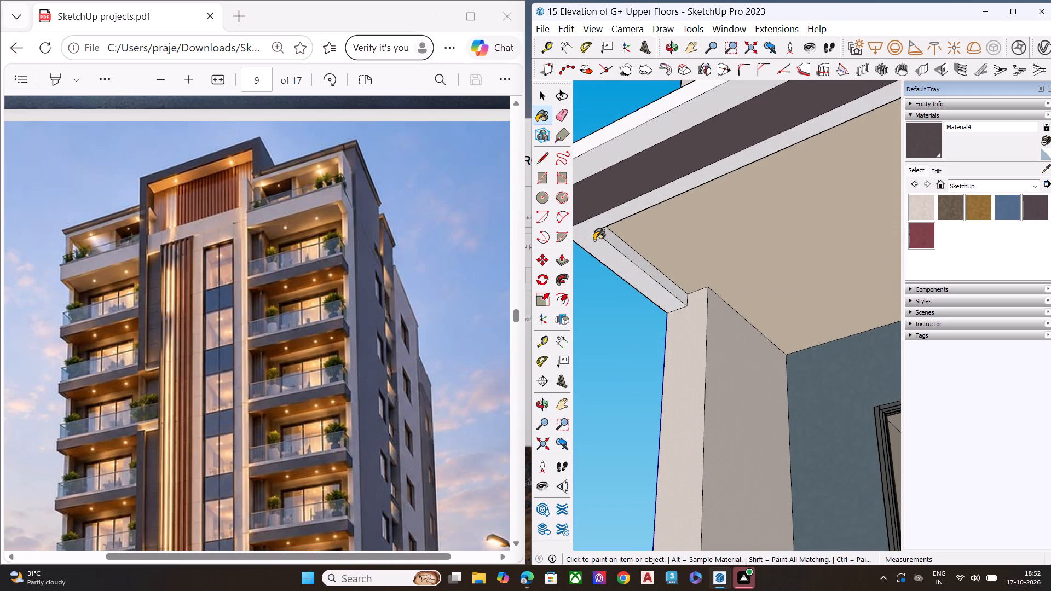
left_click(594, 240)
left_click(609, 239)
scroll(604, 238, "down", 5)
middle_click_drag(754, 209, 683, 207)
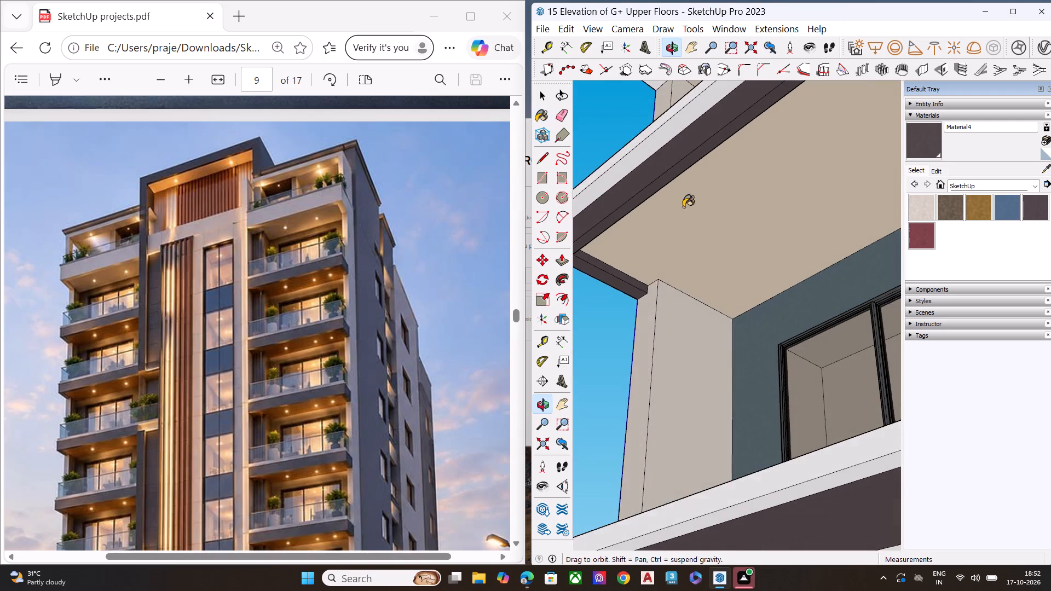
Paint the remaining outer-end face of the left bay's uppermost dark-fascia balcony slab with Material4.
middle_click_drag(683, 207, 684, 207)
scroll(758, 194, "down", 4)
scroll(762, 196, "up", 2)
scroll(762, 196, "down", 2)
scroll(762, 196, "up", 1)
scroll(762, 196, "down", 10)
scroll(776, 238, "up", 1)
middle_click_drag(776, 237, 487, 246)
middle_click_drag(535, 236, 633, 237)
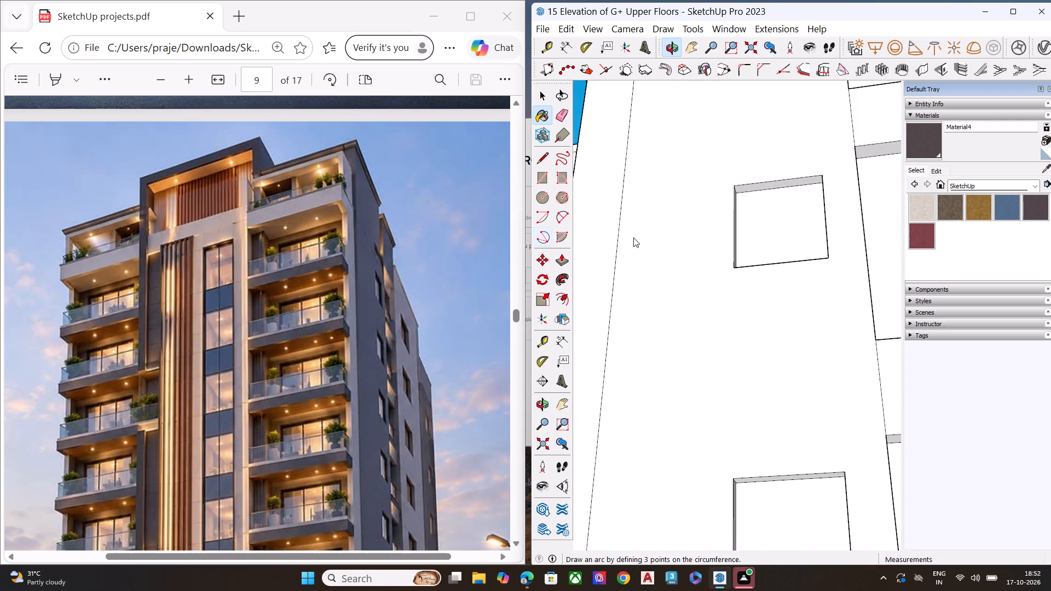
middle_click_drag(633, 237, 686, 240)
scroll(720, 224, "down", 7)
middle_click_drag(588, 263, 903, 236)
scroll(644, 259, "up", 8)
scroll(620, 215, "down", 5)
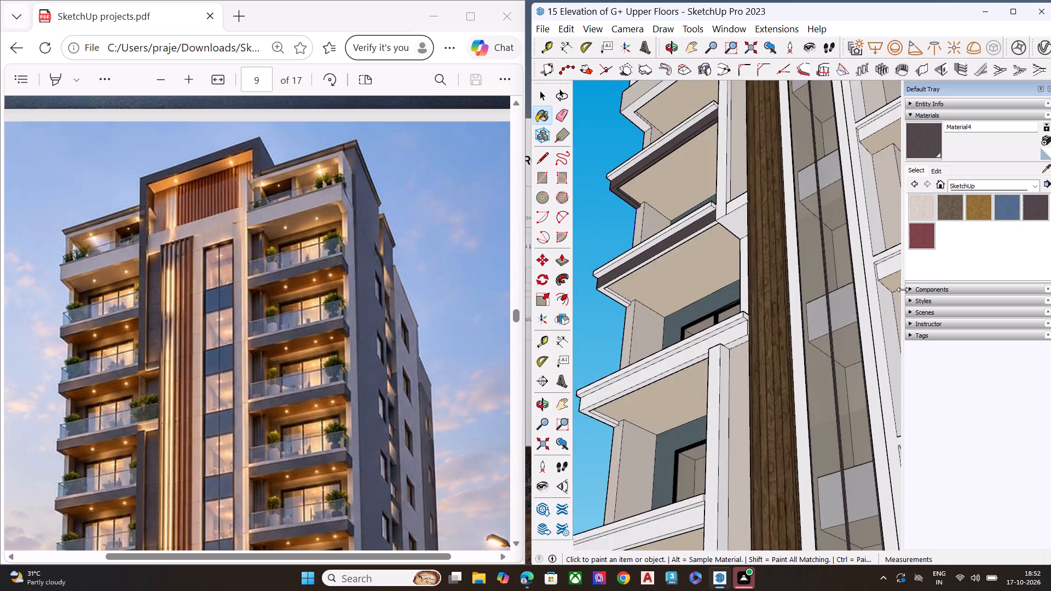
scroll(903, 289, "down", 2)
scroll(778, 230, "down", 1)
scroll(788, 239, "up", 1)
scroll(833, 298, "down", 6)
middle_click_drag(699, 251, 1050, 243)
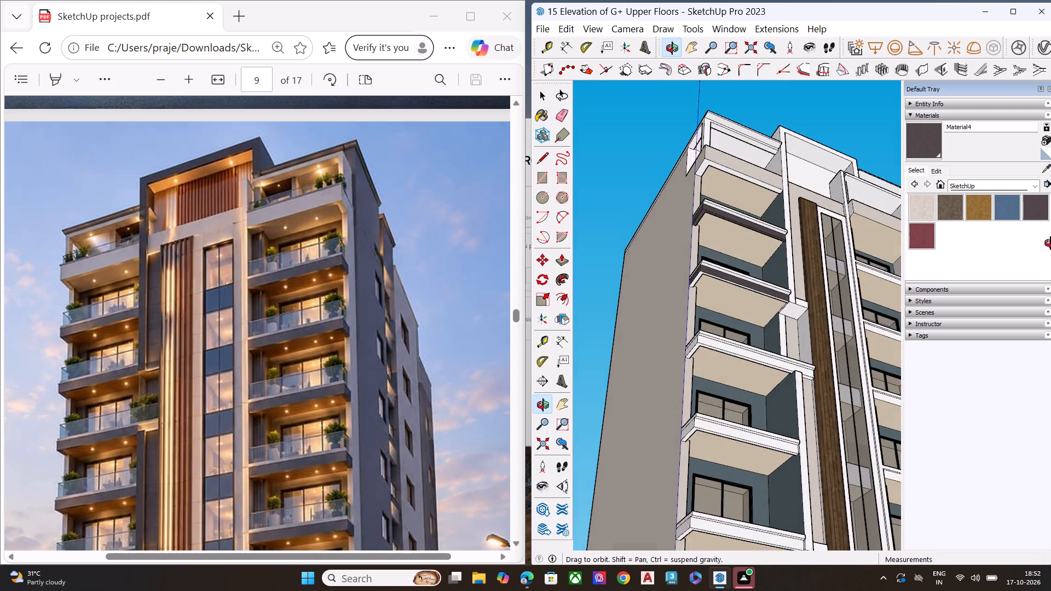
middle_click_drag(1050, 243, 1050, 242)
middle_click_drag(682, 195, 1015, 212)
middle_click_drag(735, 251, 846, 257)
scroll(854, 261, "up", 6)
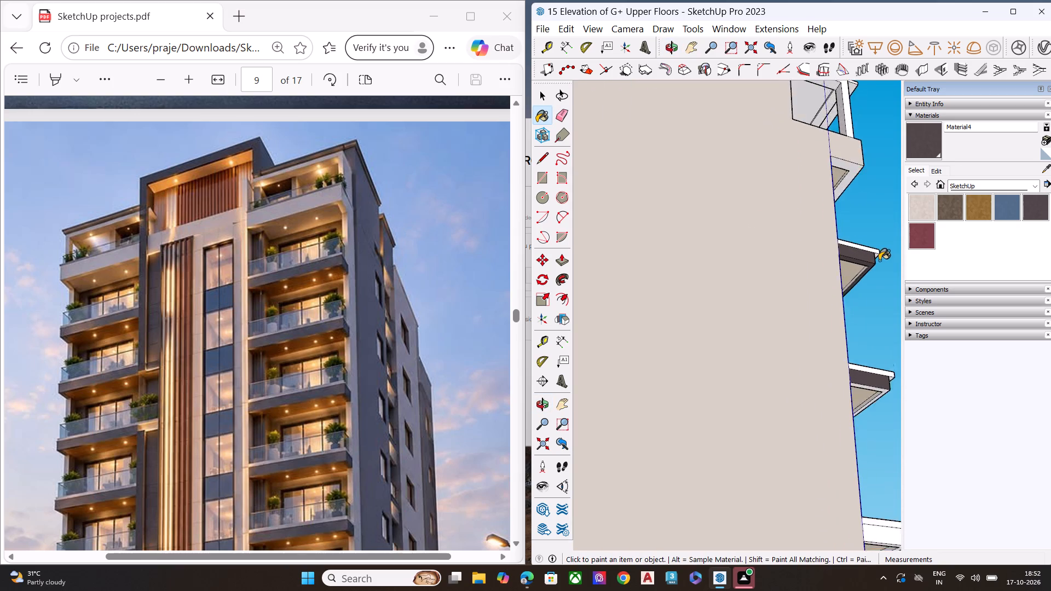
scroll(879, 260, "up", 15)
left_click(847, 269)
Paint the underside rim and outer end of the left bay's second dark-fascia balcony slab with Material4.
scroll(792, 265, "down", 7)
scroll(790, 265, "up", 1)
scroll(790, 265, "down", 1)
scroll(790, 265, "up", 1)
scroll(790, 265, "down", 1)
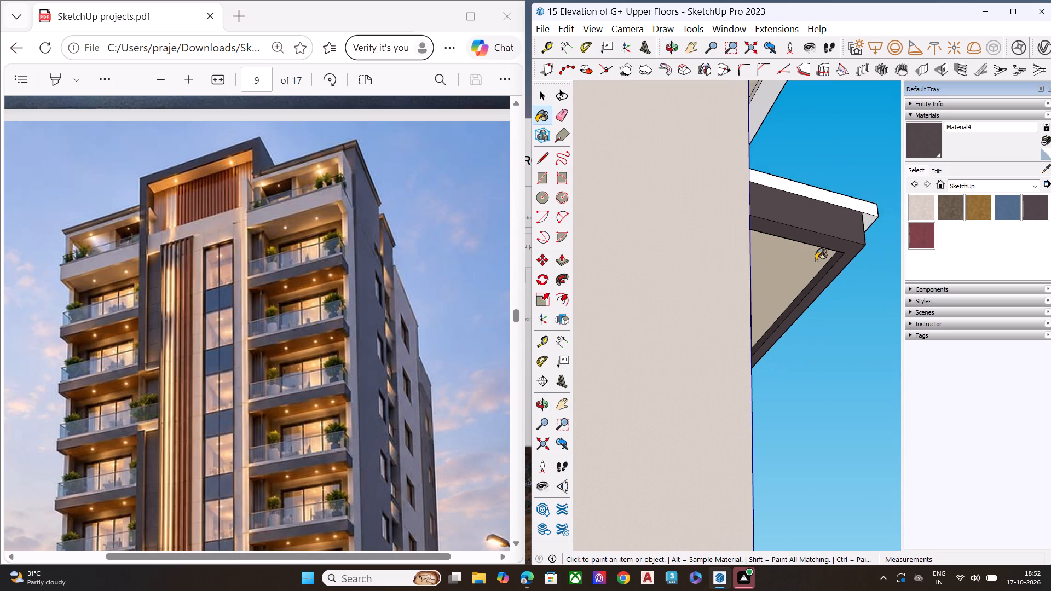
middle_click_drag(819, 258, 608, 244)
scroll(723, 227, "down", 15)
scroll(716, 303, "up", 9)
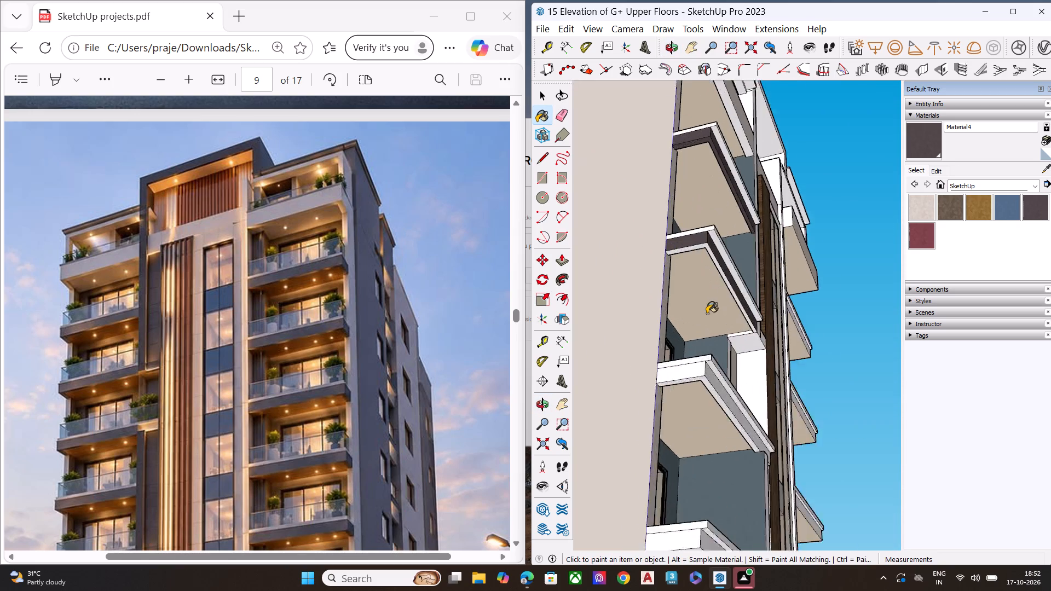
scroll(707, 314, "up", 3)
scroll(730, 251, "up", 2)
scroll(729, 248, "down", 1)
scroll(727, 248, "up", 1)
scroll(726, 248, "down", 1)
scroll(725, 248, "up", 1)
left_click(725, 247)
middle_click_drag(721, 230, 769, 183)
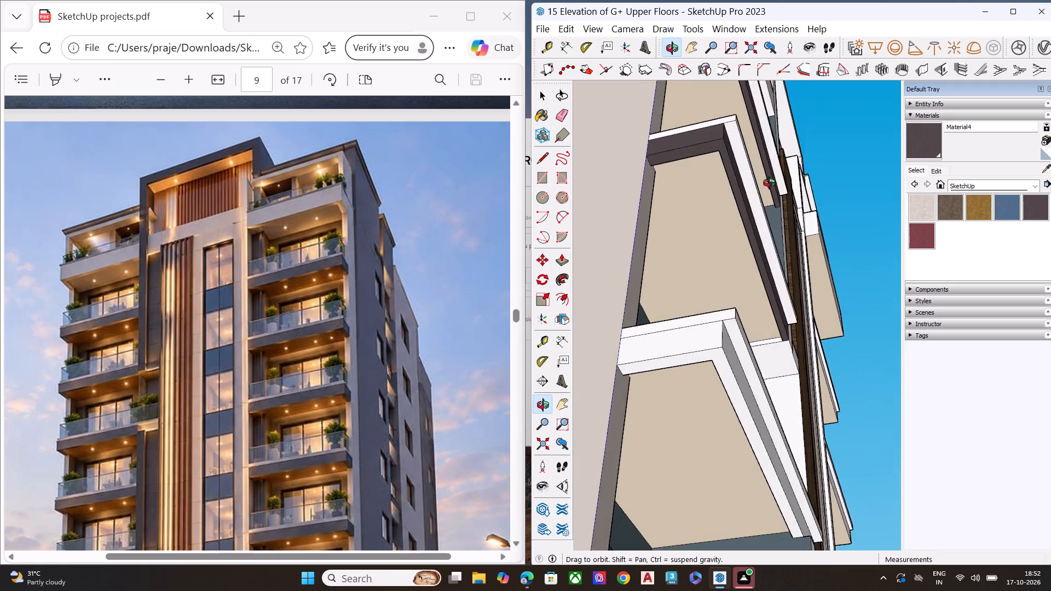
middle_click_drag(769, 183, 894, 296)
scroll(894, 302, "up", 7)
left_click(874, 347)
Paint the inner edge of the underside rim on the left bay's second balcony slab with Material4.
scroll(823, 297, "down", 3)
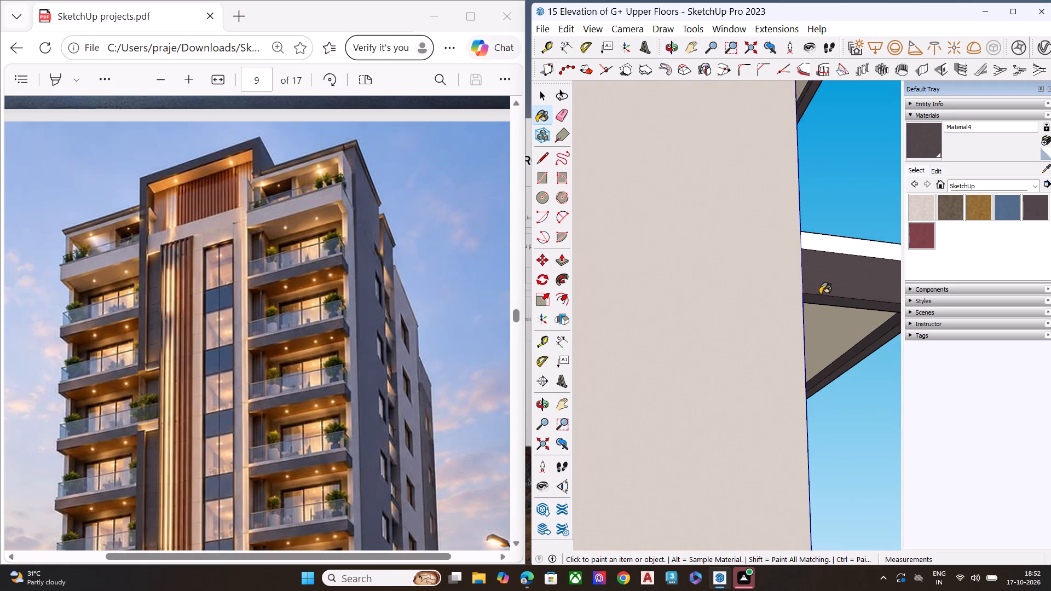
scroll(820, 294, "down", 3)
scroll(766, 247, "down", 8)
middle_click_drag(801, 261, 336, 231)
scroll(636, 228, "down", 10)
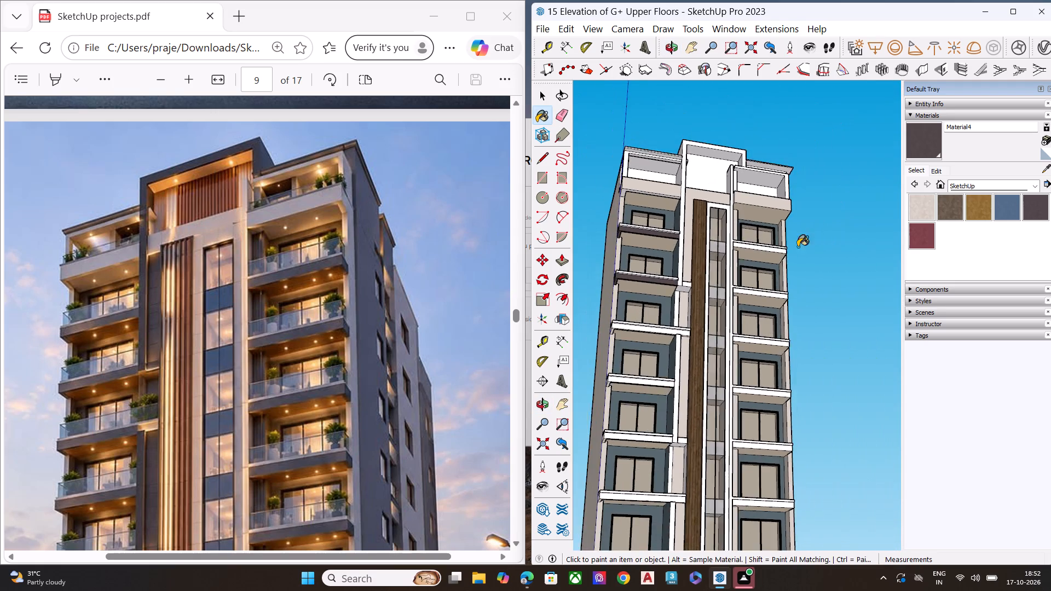
scroll(817, 252, "down", 4)
middle_click_drag(809, 312, 524, 262)
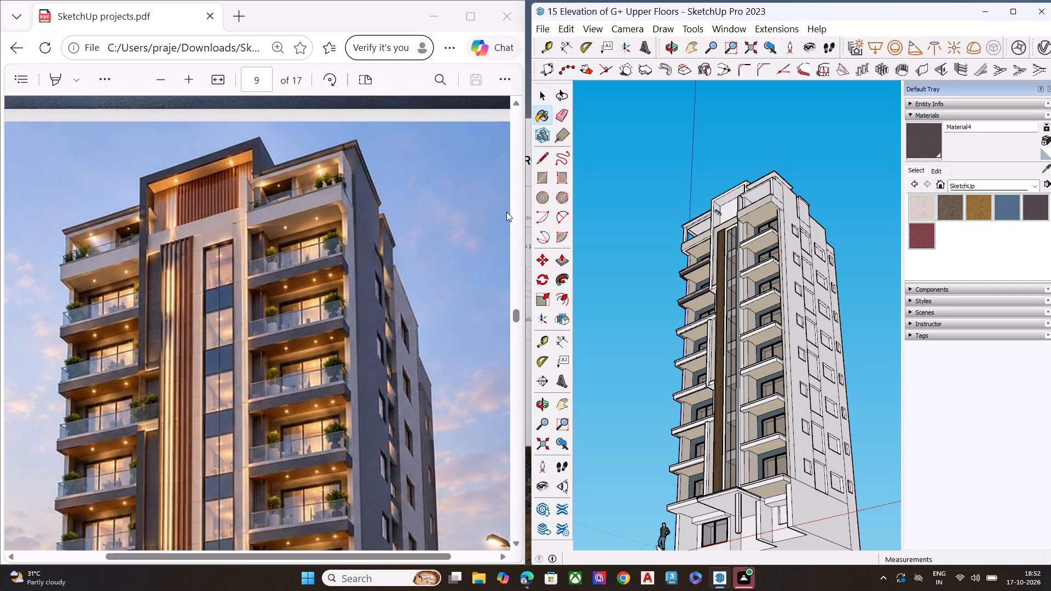
scroll(646, 320, "up", 13)
scroll(717, 293, "up", 1)
scroll(717, 293, "down", 1)
scroll(717, 293, "up", 1)
scroll(717, 293, "down", 1)
scroll(717, 292, "up", 5)
scroll(714, 291, "down", 1)
scroll(714, 291, "up", 8)
scroll(700, 282, "down", 3)
scroll(700, 282, "up", 1)
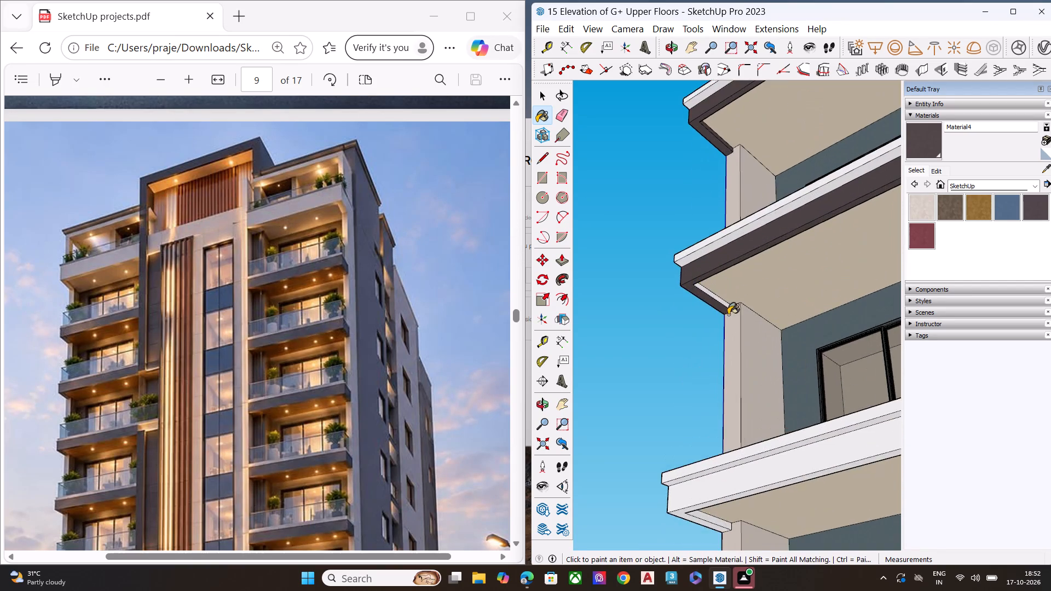
scroll(720, 308, "up", 5)
left_click(717, 292)
Paint the lower fascia, underside rim and inner edge of the left bay's third balcony slab from the top with Material4.
scroll(649, 282, "down", 7)
scroll(660, 253, "up", 3)
scroll(661, 253, "down", 2)
scroll(666, 258, "up", 1)
scroll(669, 264, "down", 3)
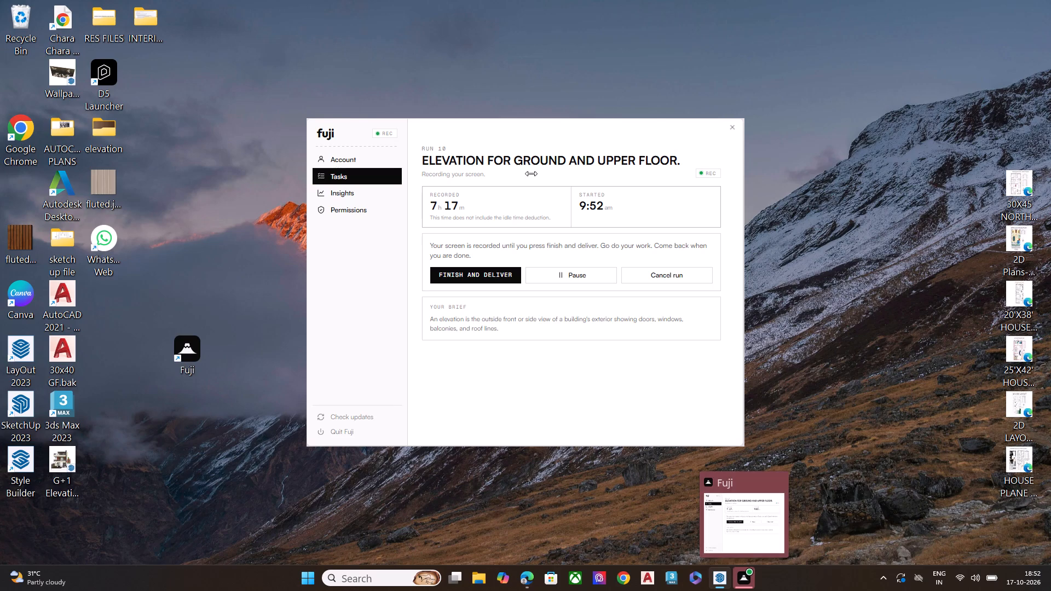
scroll(746, 251, "down", 1)
scroll(667, 386, "up", 2)
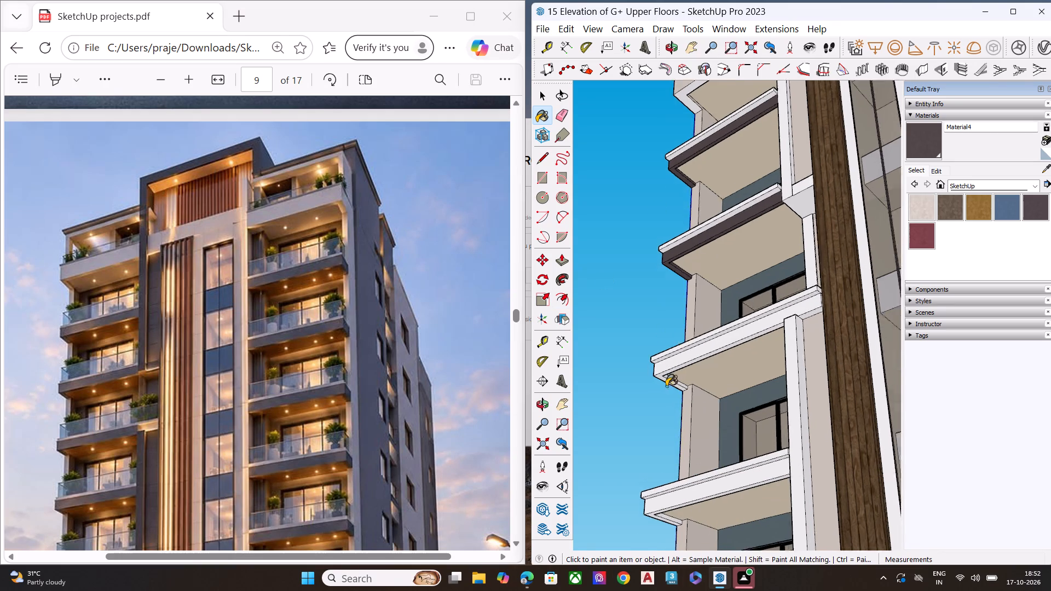
scroll(666, 386, "up", 12)
middle_click_drag(680, 358, 648, 273)
left_click(652, 289)
left_click(661, 308)
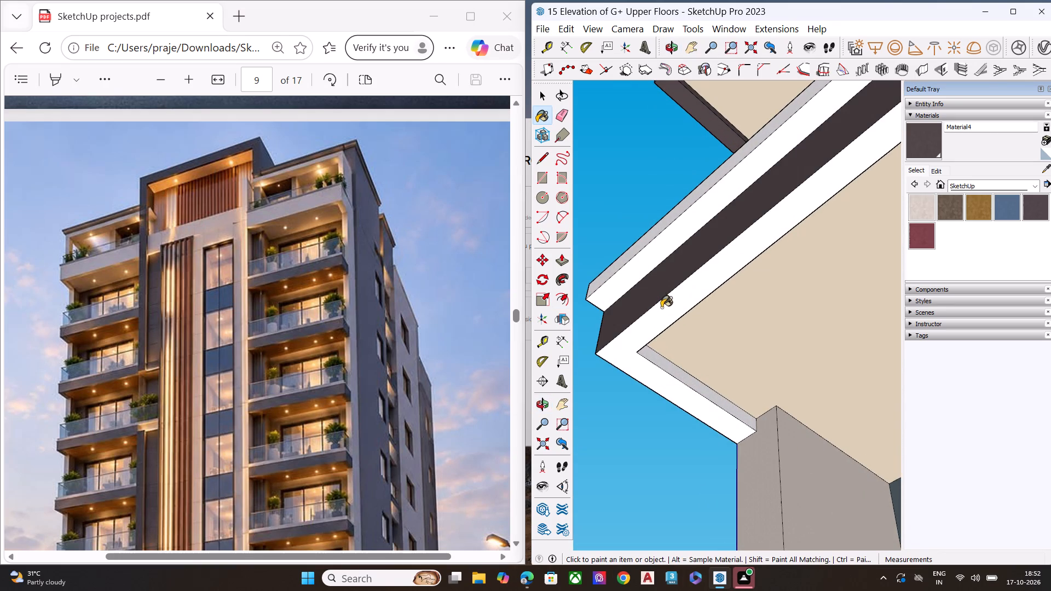
left_click(656, 358)
Paint the lower fascia, underside rim and inner edge of the left bay's fourth balcony slab from the top with Material4.
scroll(621, 287, "down", 4)
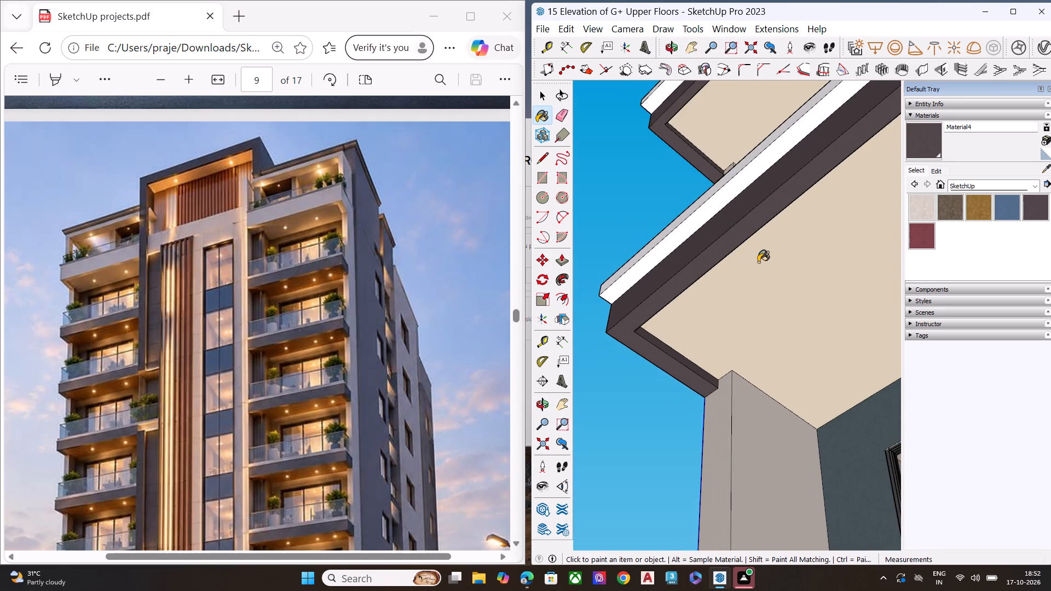
middle_click_drag(763, 254, 772, 254)
scroll(628, 187, "down", 2)
scroll(640, 192, "up", 1)
scroll(645, 193, "down", 5)
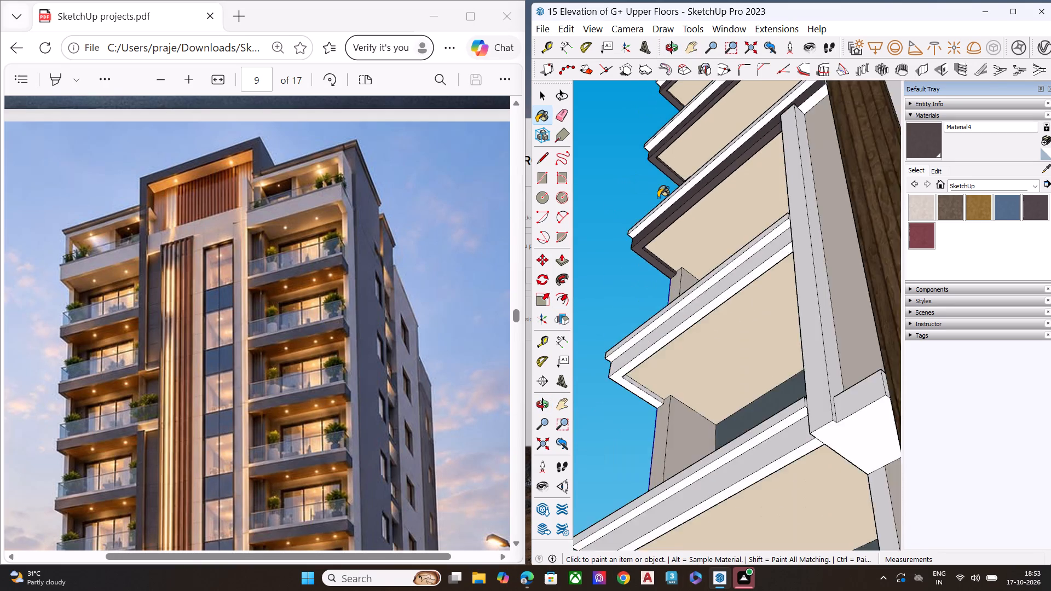
scroll(650, 203, "down", 7)
scroll(669, 303, "up", 1)
scroll(669, 303, "down", 1)
scroll(669, 303, "up", 9)
scroll(615, 253, "up", 1)
scroll(614, 252, "down", 2)
scroll(608, 251, "up", 4)
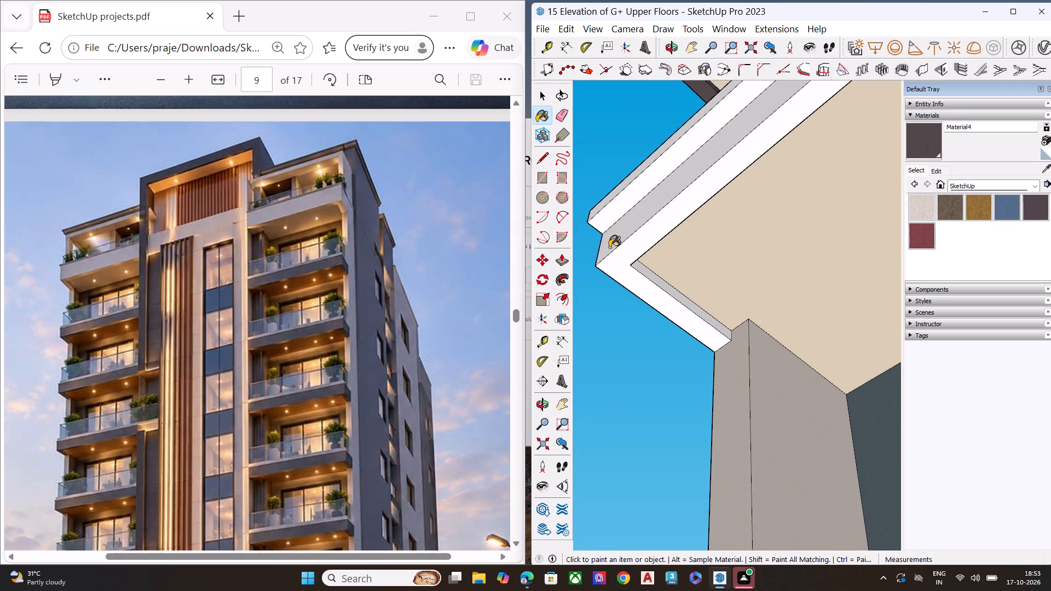
left_click(609, 247)
left_click(615, 260)
left_click(645, 270)
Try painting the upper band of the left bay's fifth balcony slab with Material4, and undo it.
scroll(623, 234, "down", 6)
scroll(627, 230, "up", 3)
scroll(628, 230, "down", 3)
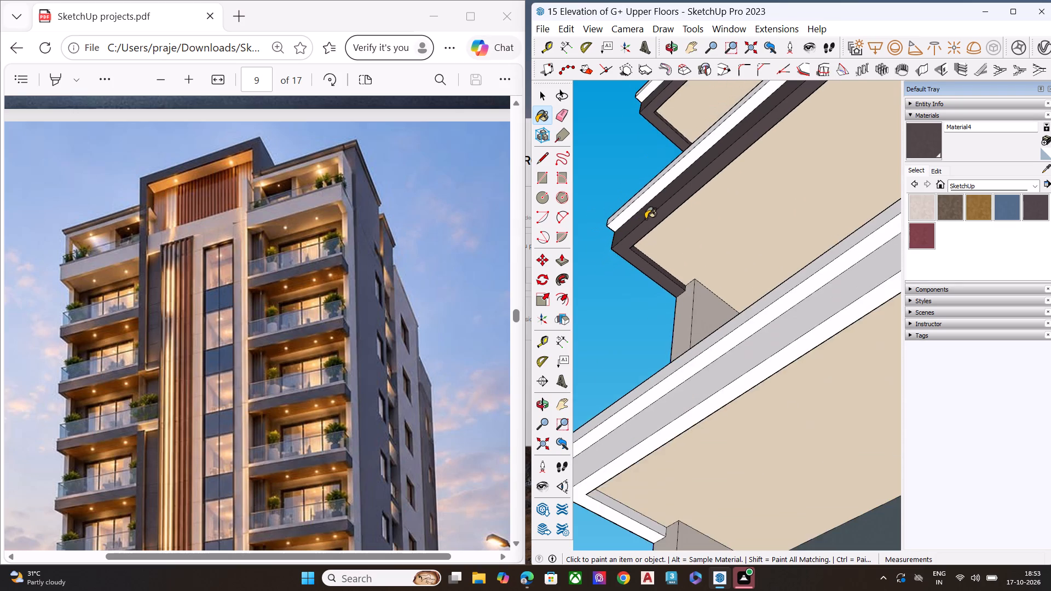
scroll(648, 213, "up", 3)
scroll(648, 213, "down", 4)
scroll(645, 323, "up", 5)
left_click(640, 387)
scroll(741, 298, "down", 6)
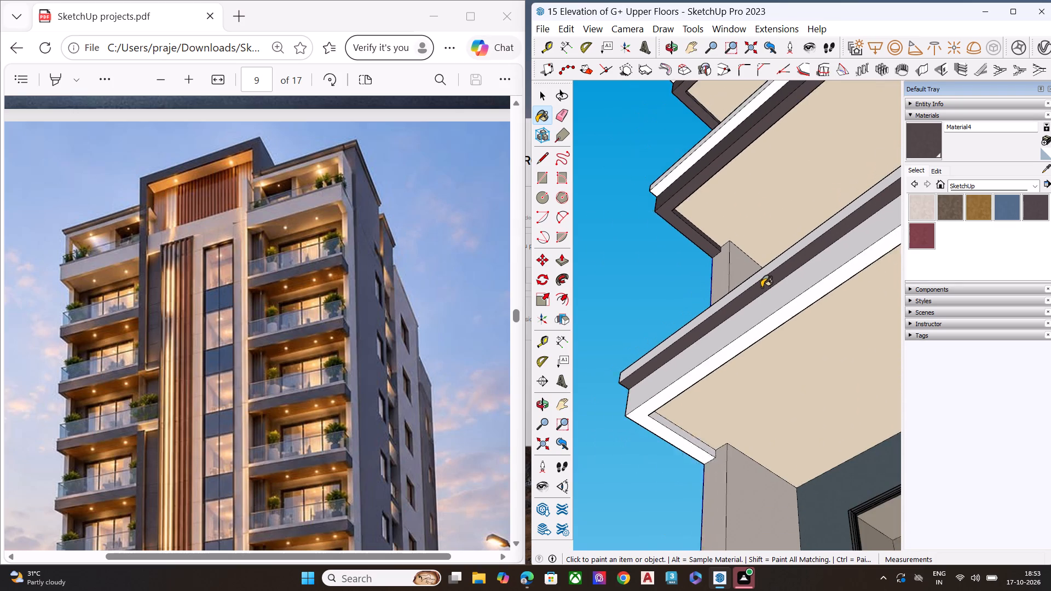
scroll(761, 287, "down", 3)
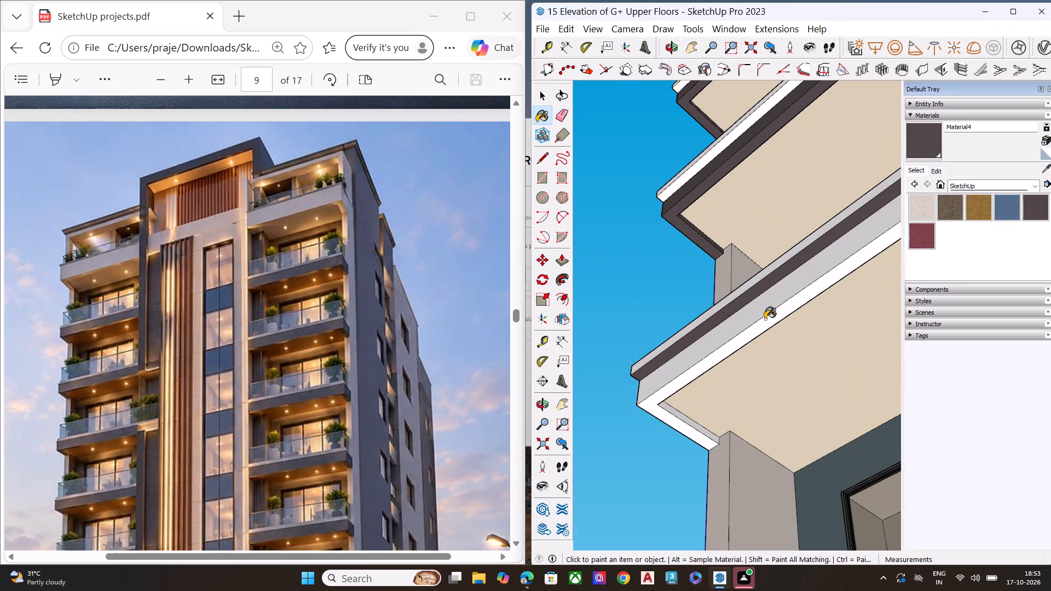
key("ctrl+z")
Paint the lower fascia, underside rim and inner edge of the left bay's fifth balcony slab with Material4.
left_click(759, 303)
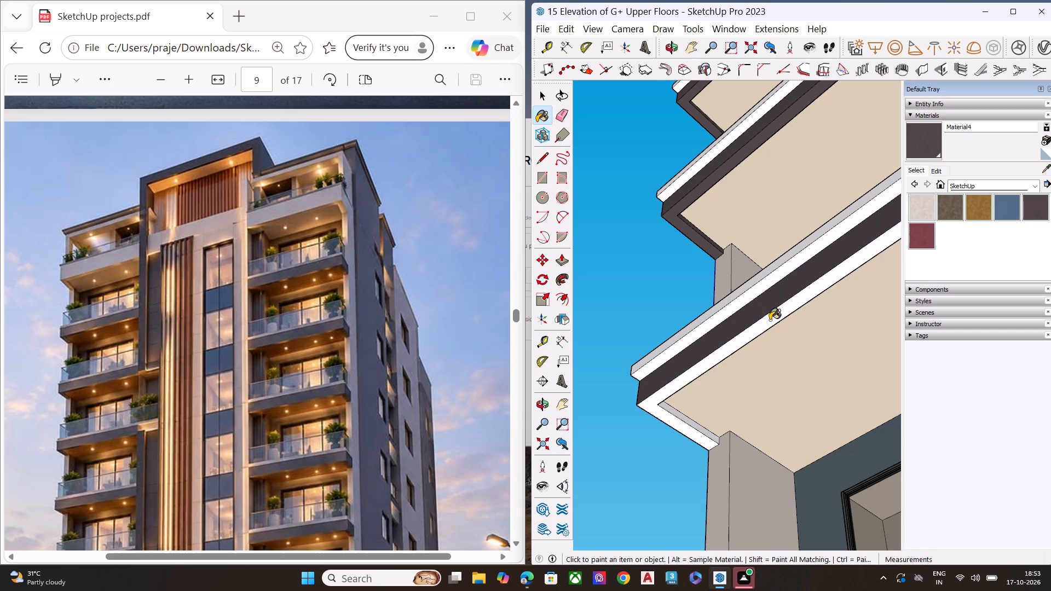
left_click(770, 320)
left_click(680, 414)
Paint the lower fascia, underside rim and inner edge of the left bay's sixth balcony slab with Material4.
scroll(671, 306, "down", 7)
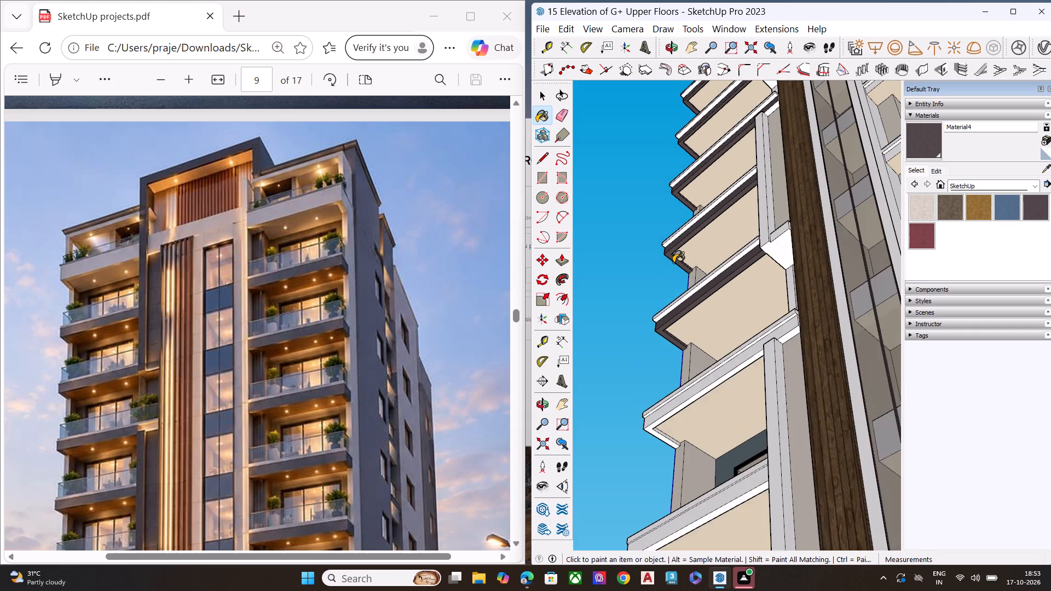
scroll(669, 259, "down", 4)
scroll(686, 403, "up", 9)
scroll(615, 314, "up", 2)
scroll(615, 314, "down", 1)
scroll(616, 314, "up", 4)
left_click(628, 327)
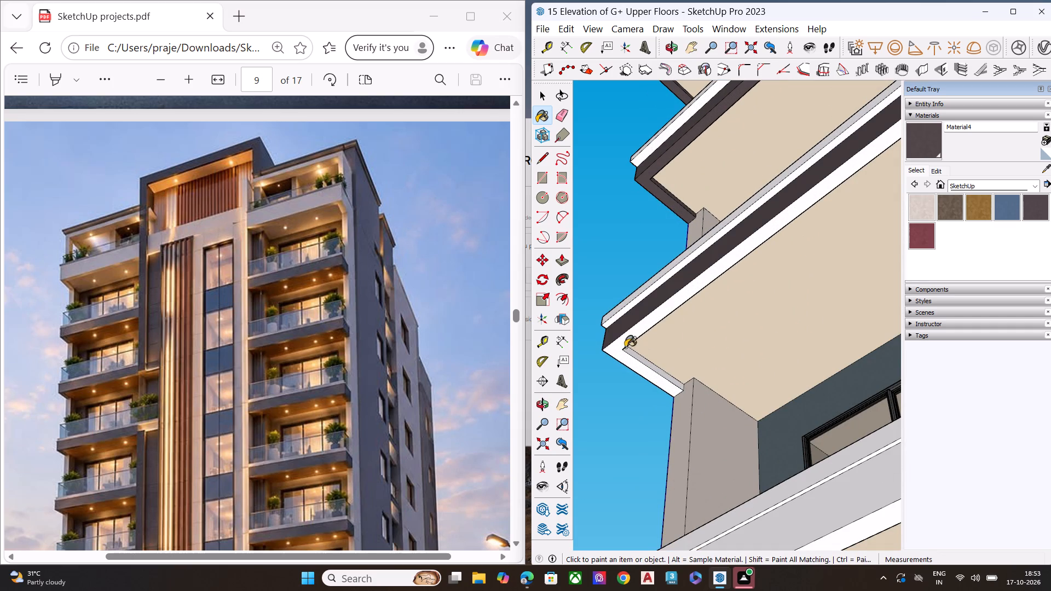
left_click(621, 346)
left_click(637, 355)
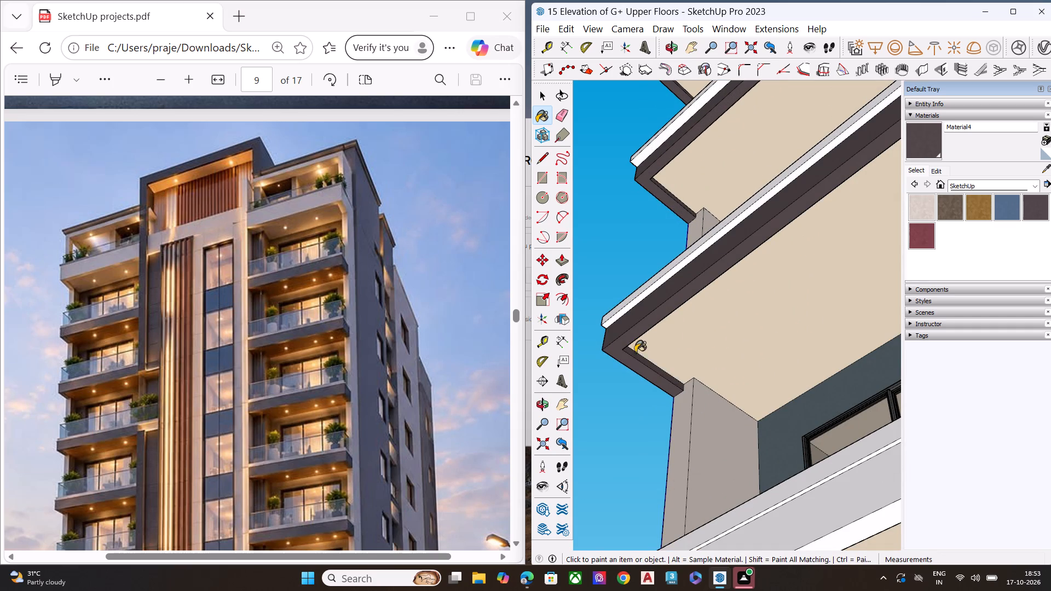
Paint the lower fascia, underside rim and inner edge of the left bay's seventh balcony slab, above the ground-floor canopy, with Material4.
scroll(614, 317, "down", 8)
scroll(707, 336, "down", 6)
scroll(621, 410, "up", 2)
scroll(621, 412, "down", 3)
scroll(615, 416, "up", 9)
scroll(679, 390, "down", 1)
scroll(679, 390, "up", 2)
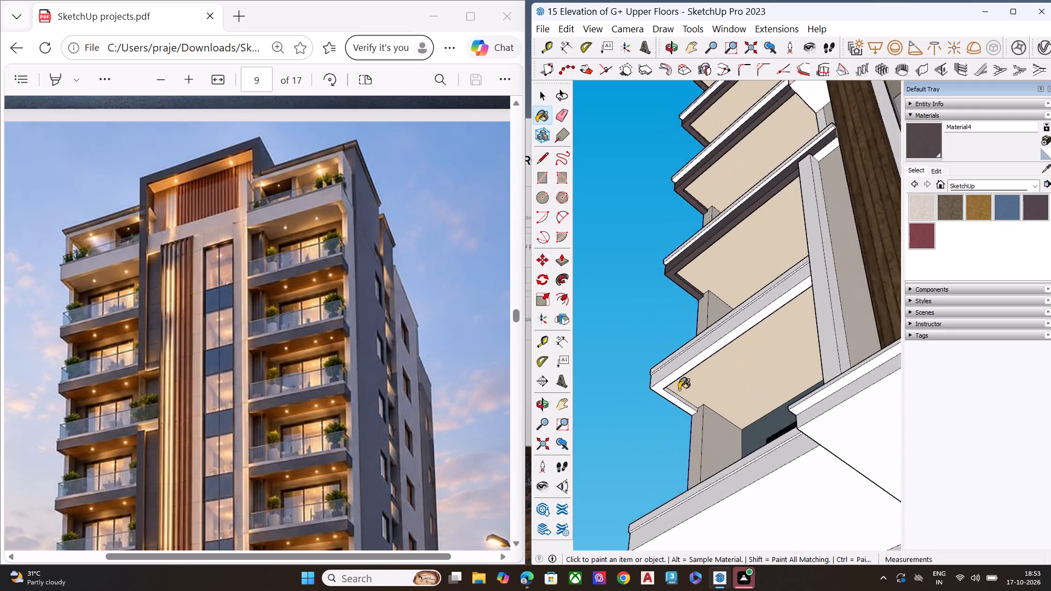
scroll(679, 390, "up", 1)
scroll(679, 390, "down", 1)
scroll(679, 390, "up", 2)
left_click(652, 366)
left_click(654, 382)
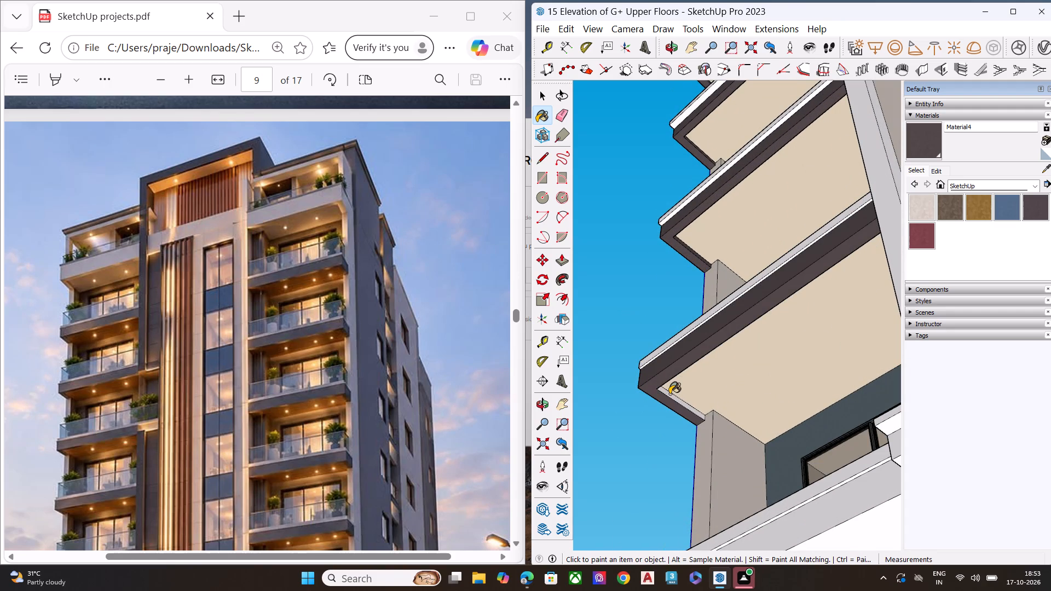
left_click(669, 394)
Examine the tower's full front elevation, from ground floor to roof, against the reference image.
scroll(666, 293, "down", 5)
scroll(732, 256, "down", 13)
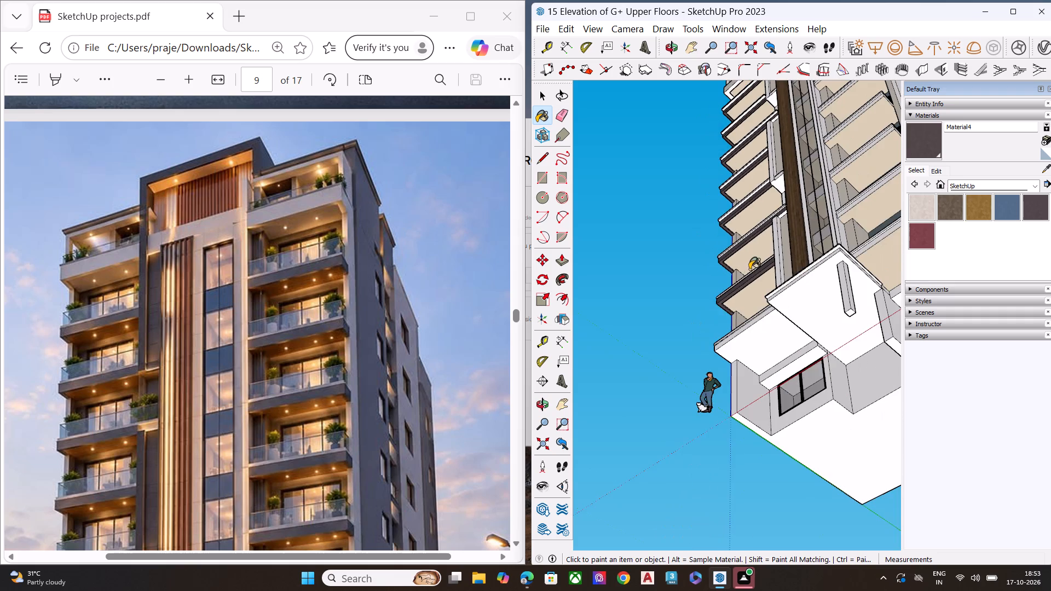
middle_click_drag(776, 231, 830, 490)
scroll(783, 352, "down", 5)
middle_click_drag(787, 354, 894, 387)
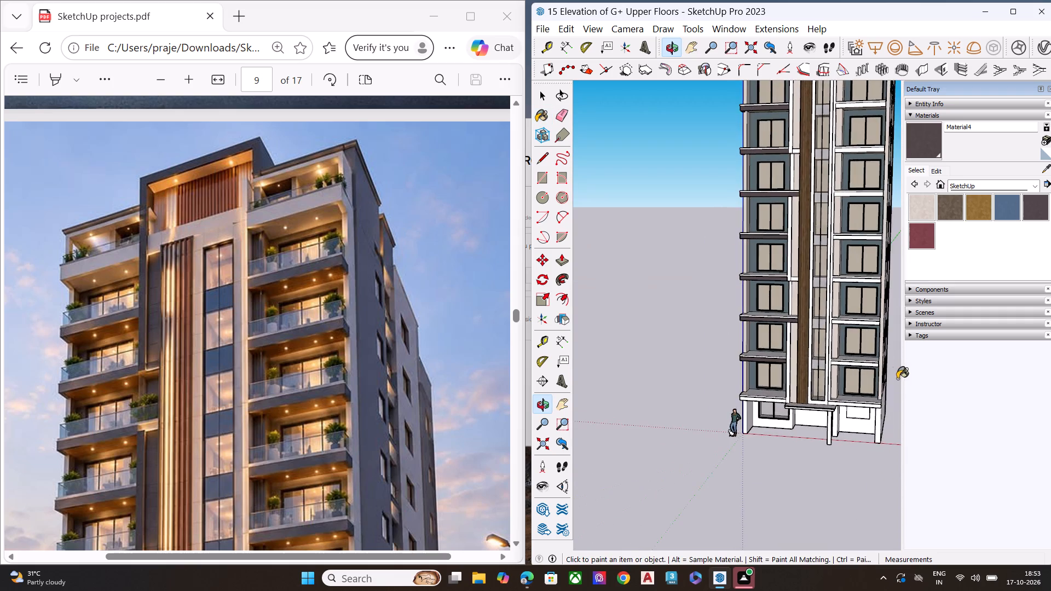
scroll(815, 325, "down", 3)
scroll(815, 327, "up", 1)
scroll(816, 331, "down", 3)
scroll(802, 245, "up", 4)
scroll(804, 242, "down", 1)
scroll(804, 242, "up", 1)
scroll(804, 242, "down", 1)
scroll(804, 242, "up", 1)
scroll(804, 242, "down", 1)
scroll(804, 242, "up", 1)
scroll(804, 242, "down", 1)
scroll(804, 242, "up", 3)
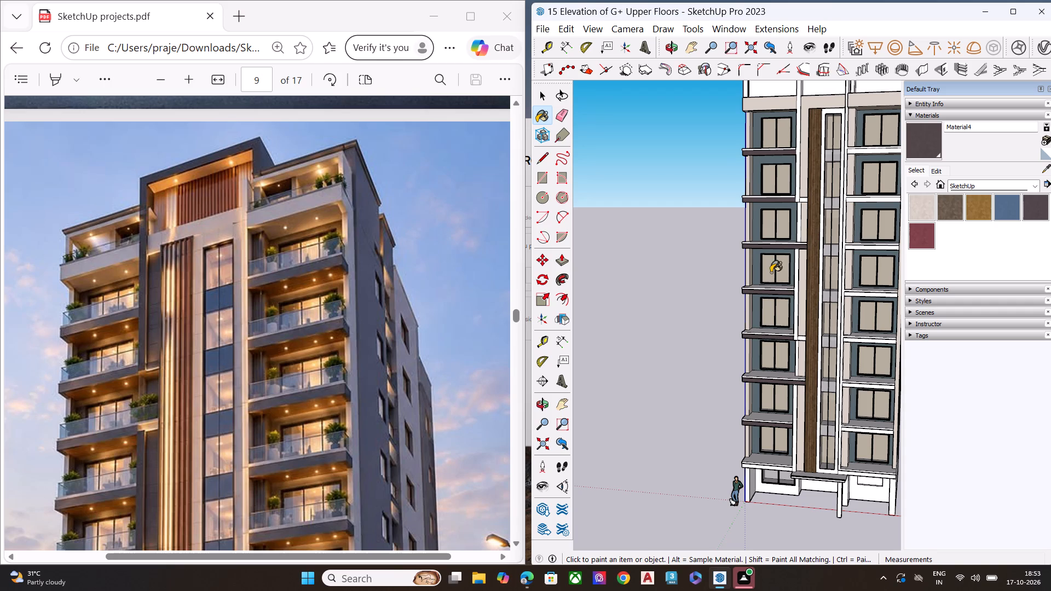
scroll(771, 273, "down", 6)
middle_click_drag(788, 262, 788, 203)
scroll(788, 203, "up", 3)
scroll(788, 203, "down", 1)
scroll(787, 203, "up", 6)
scroll(651, 242, "down", 4)
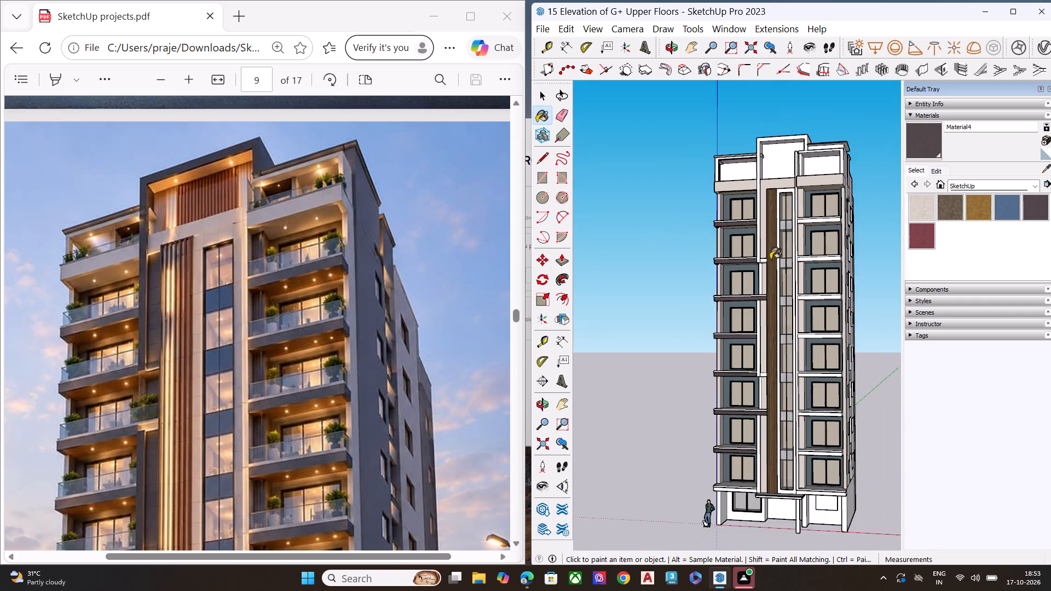
Paint the narrow vertical edge between the central glazing and the right bay, with its connected slab edges, in dark Material4.
scroll(847, 217, "up", 8)
scroll(730, 215, "up", 2)
scroll(730, 215, "down", 5)
scroll(730, 214, "up", 2)
left_click(730, 221)
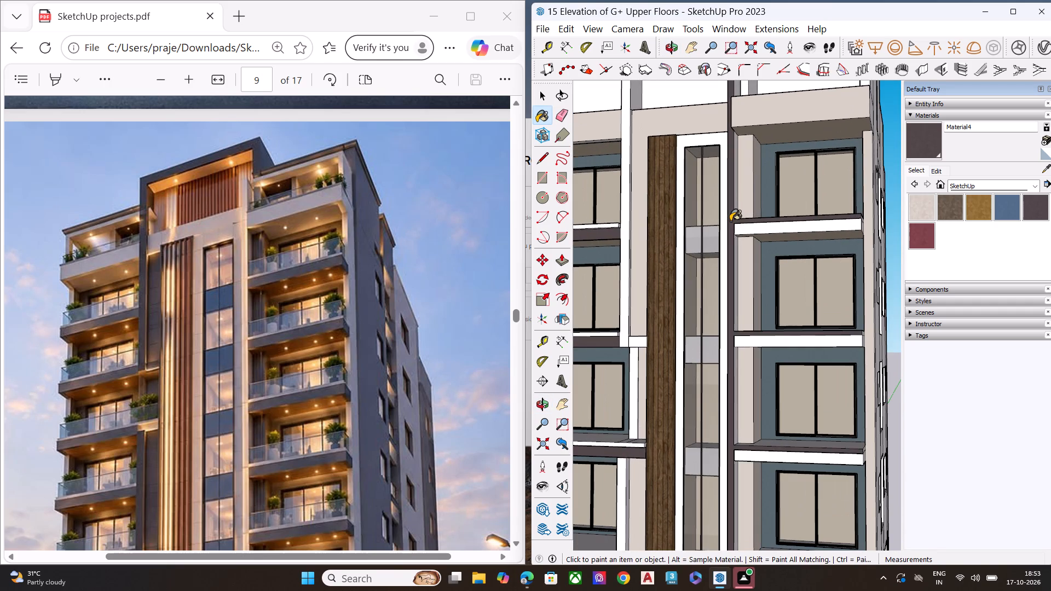
scroll(730, 221, "down", 8)
middle_click_drag(827, 261, 867, 312)
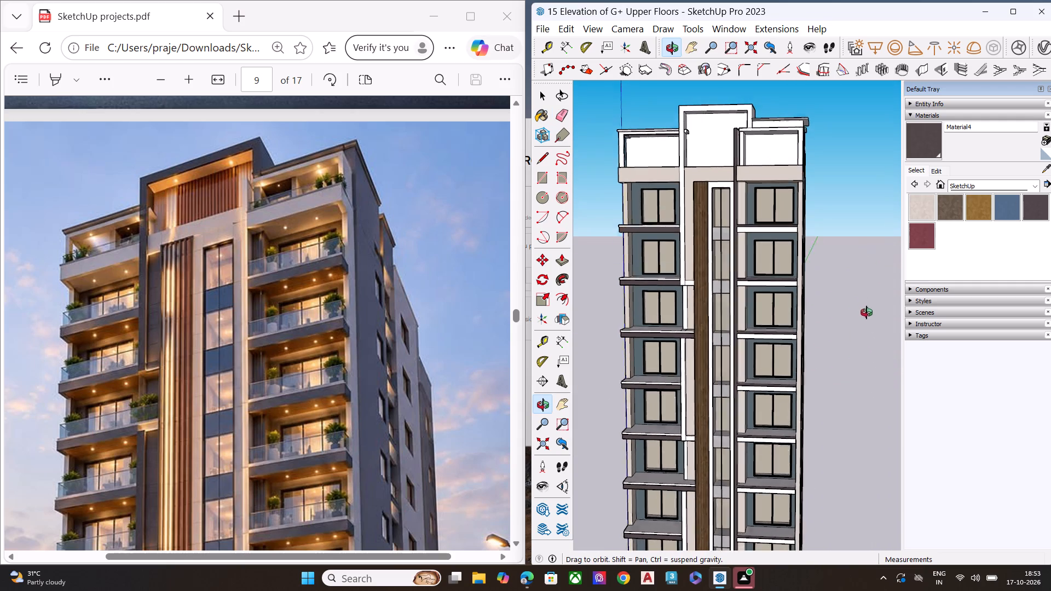
Paint the outer end of the dark upper edge strip with Material4 on the right bay's top two balcony slabs.
middle_click_drag(867, 312, 867, 313)
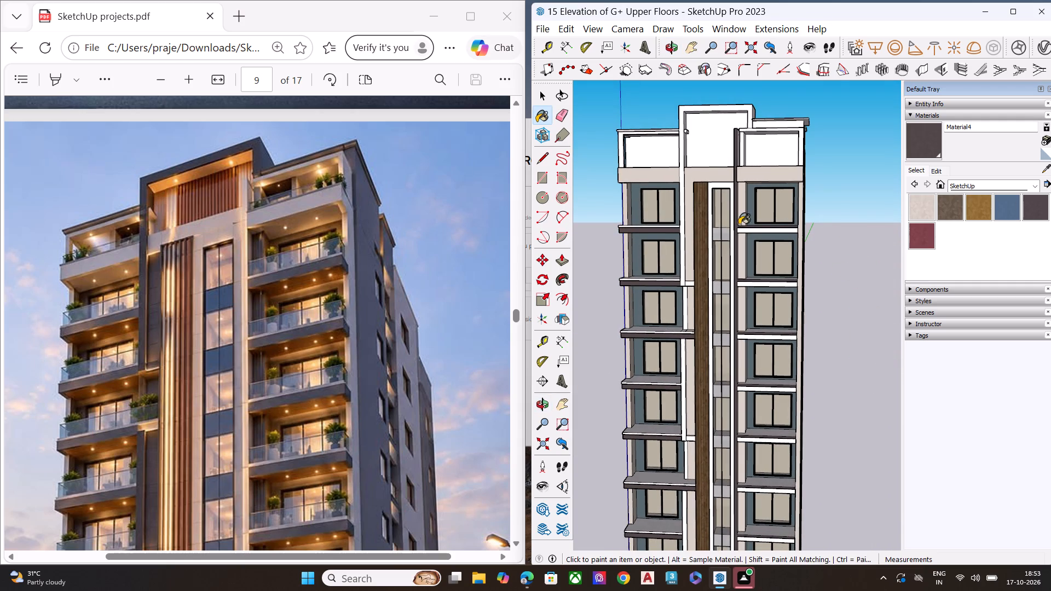
scroll(738, 224, "up", 5)
middle_click_drag(823, 244, 651, 233)
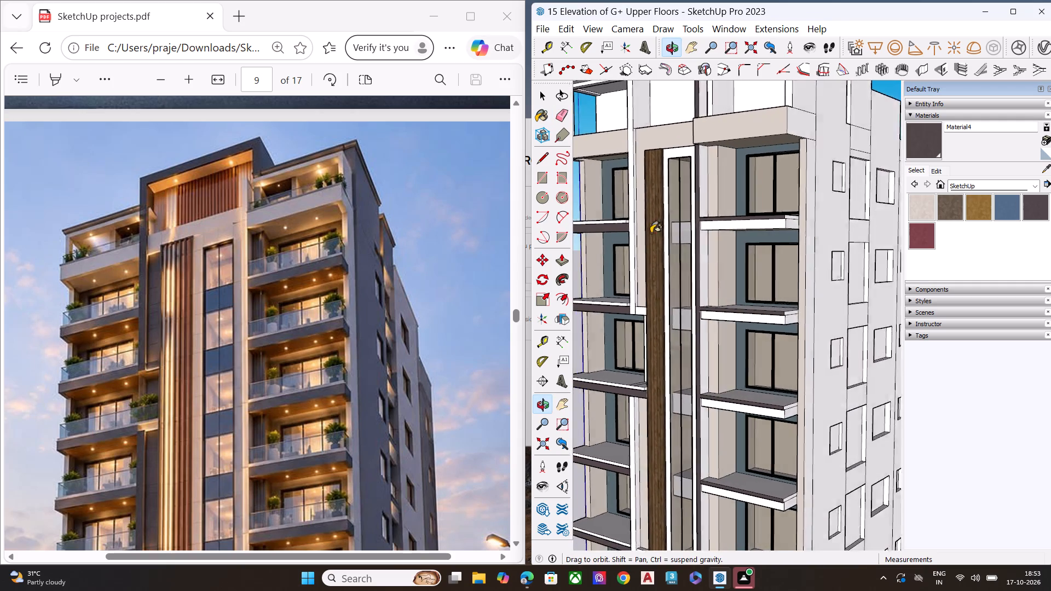
scroll(742, 216, "up", 8)
left_click(802, 217)
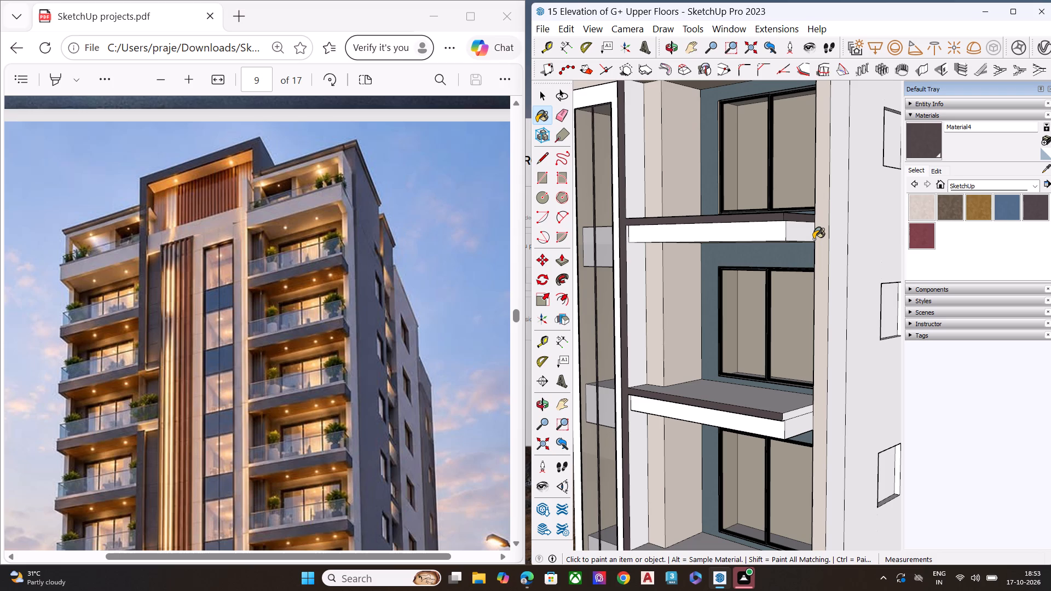
scroll(783, 196, "down", 5)
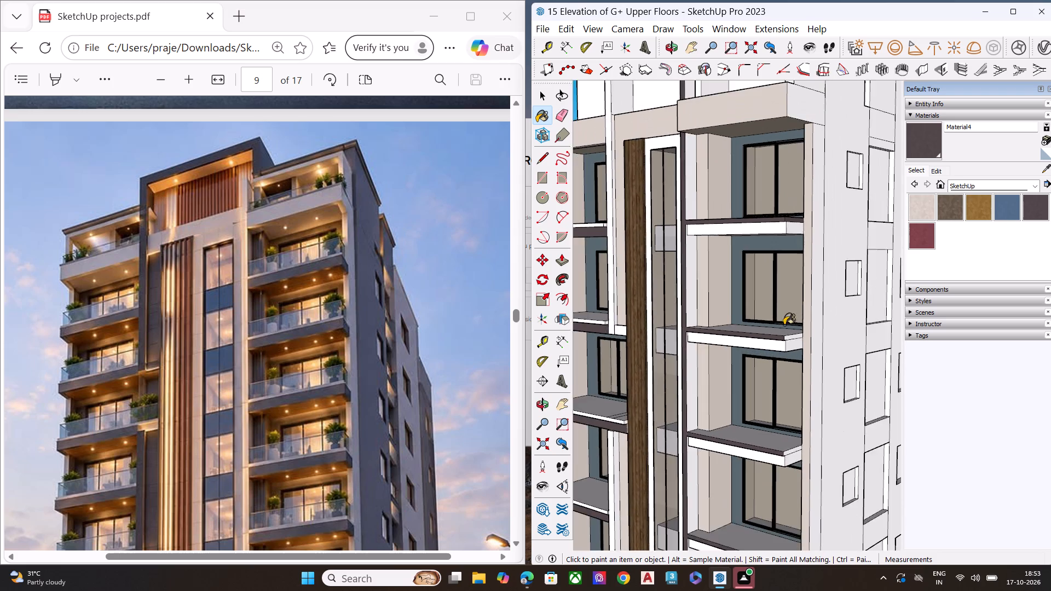
scroll(783, 347, "up", 1)
scroll(783, 347, "down", 1)
scroll(783, 348, "up", 5)
left_click(799, 328)
Paint the outer ends of the upper edge strips on the right bay's third and fourth balcony slabs with Material4.
scroll(788, 277, "down", 8)
scroll(822, 418, "up", 8)
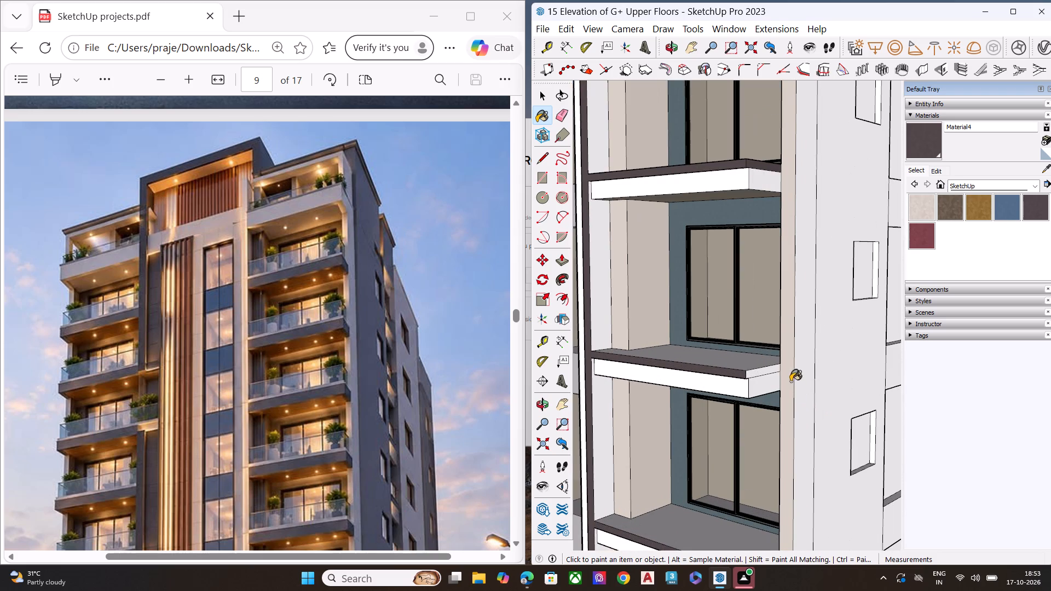
left_click(764, 369)
scroll(754, 283, "down", 8)
scroll(763, 410, "up", 4)
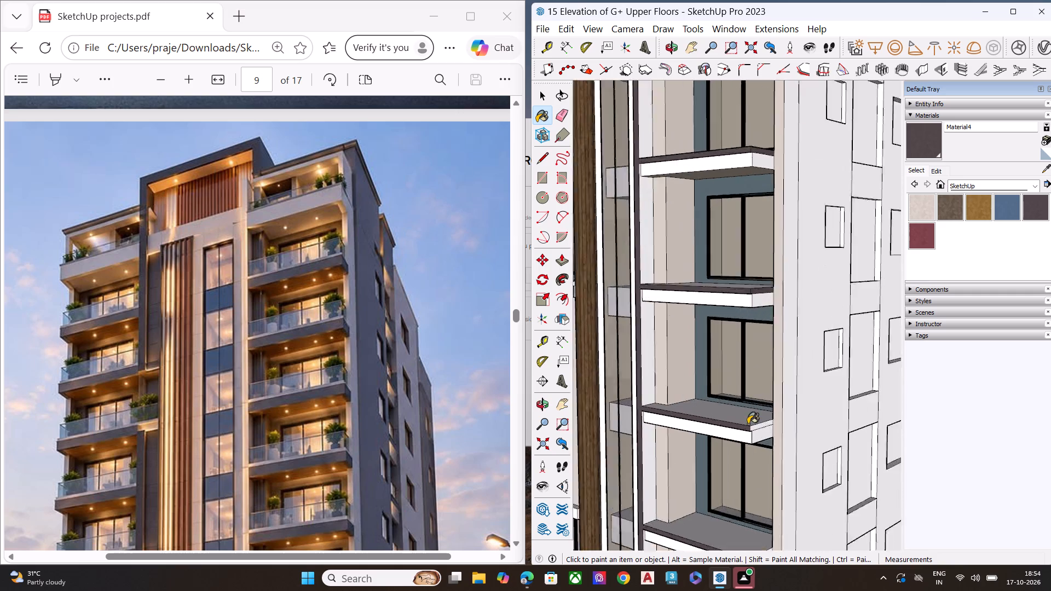
scroll(748, 424, "up", 5)
left_click(766, 427)
Paint the outer ends of the upper edge strips on the right bay's fifth and sixth balcony slabs with Material4.
scroll(768, 320, "down", 11)
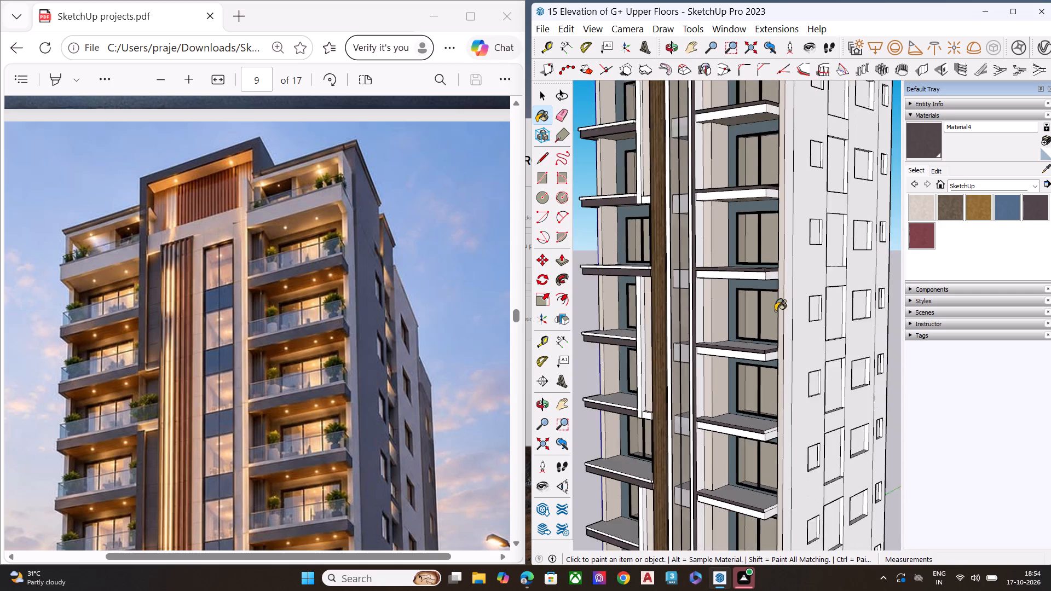
scroll(778, 442, "up", 5)
scroll(769, 455, "down", 1)
scroll(769, 455, "up", 3)
scroll(760, 402, "up", 9)
left_click(764, 365)
scroll(766, 341, "down", 8)
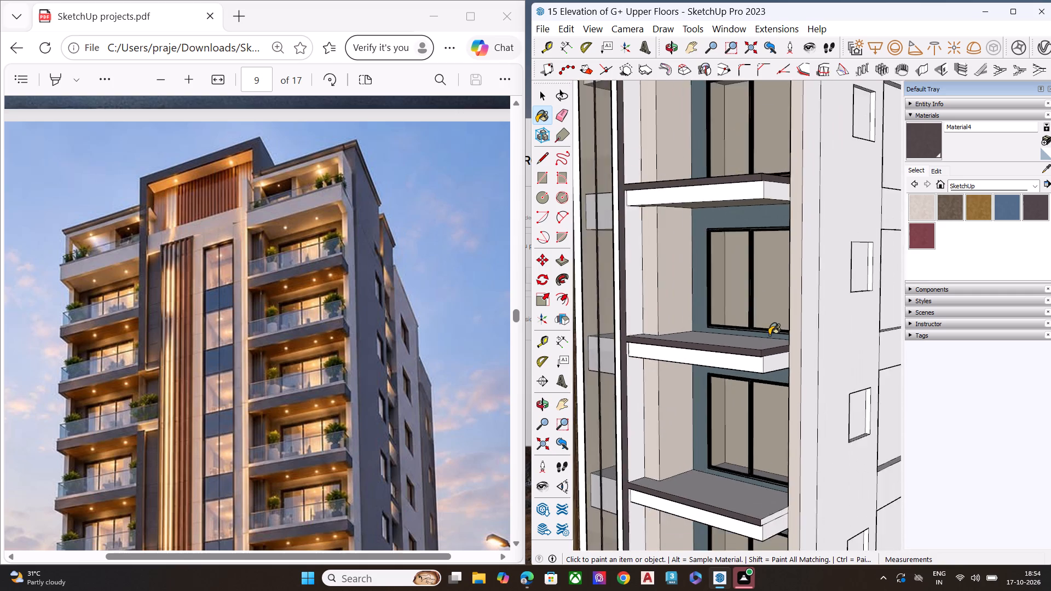
scroll(769, 335, "down", 6)
scroll(769, 430, "up", 3)
scroll(768, 438, "down", 1)
scroll(767, 439, "up", 5)
left_click(773, 409)
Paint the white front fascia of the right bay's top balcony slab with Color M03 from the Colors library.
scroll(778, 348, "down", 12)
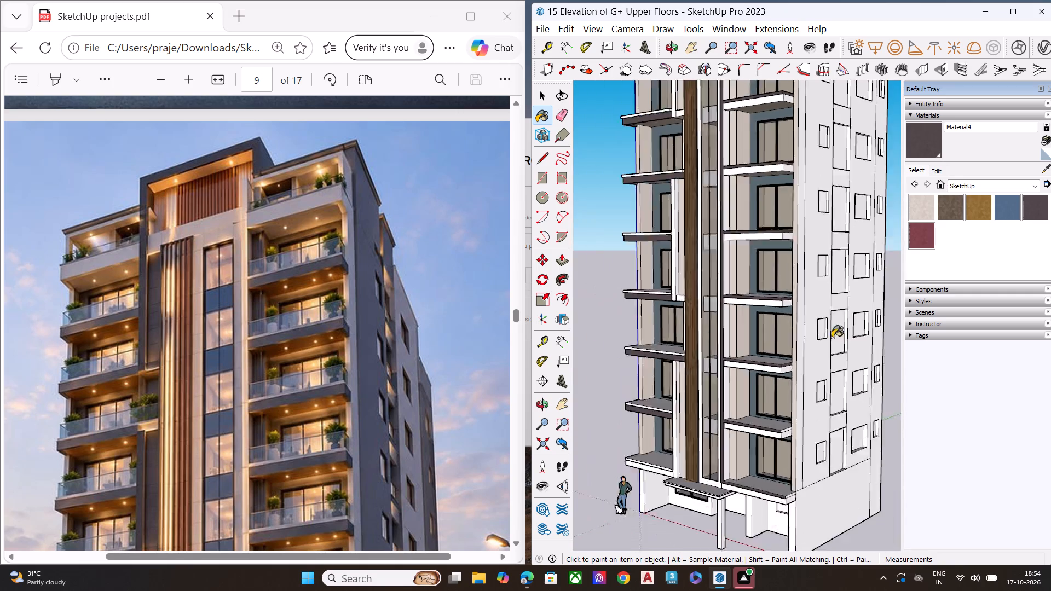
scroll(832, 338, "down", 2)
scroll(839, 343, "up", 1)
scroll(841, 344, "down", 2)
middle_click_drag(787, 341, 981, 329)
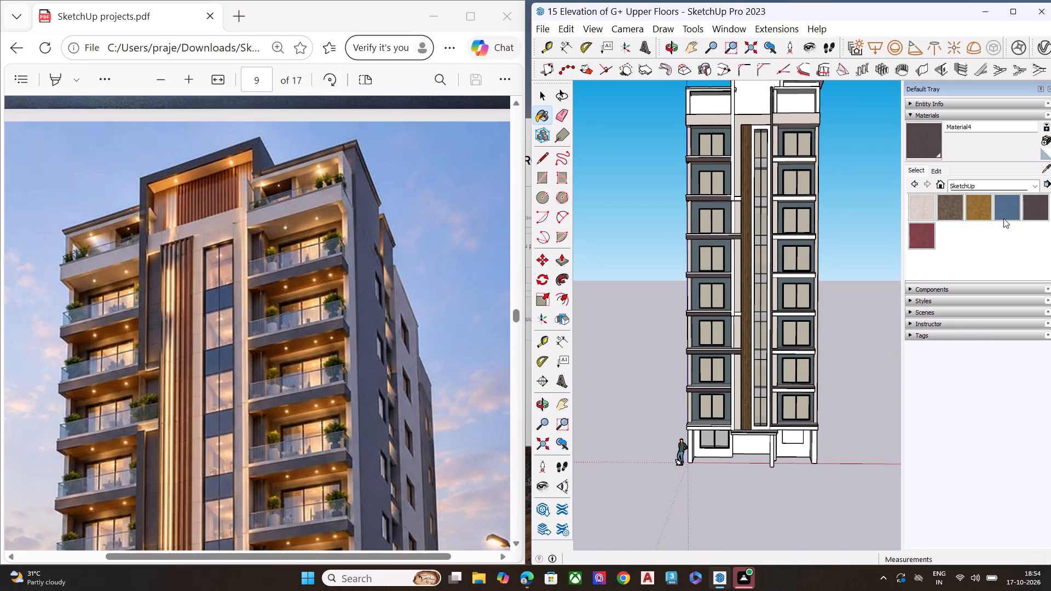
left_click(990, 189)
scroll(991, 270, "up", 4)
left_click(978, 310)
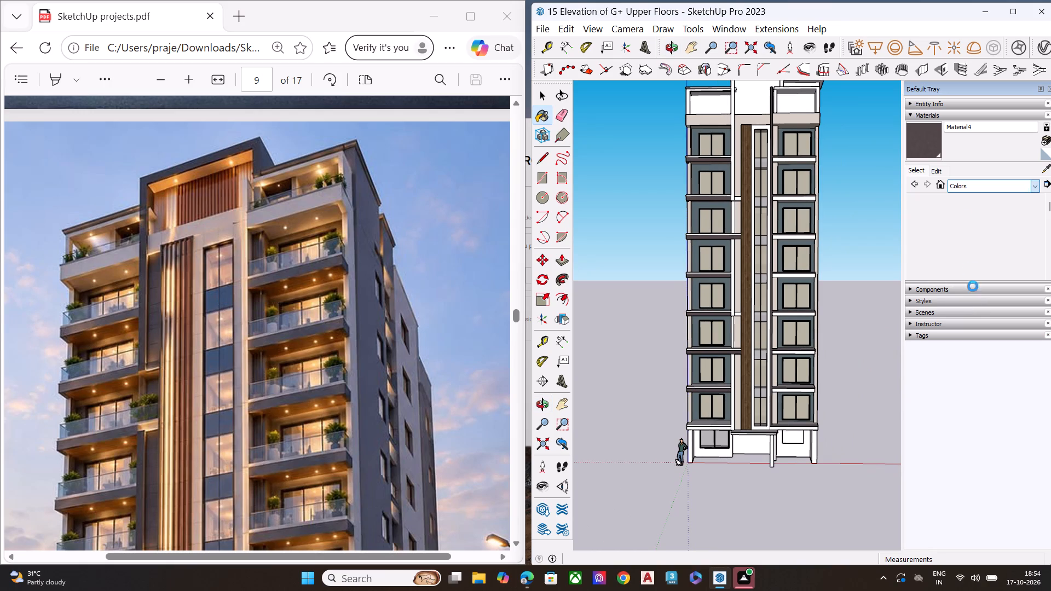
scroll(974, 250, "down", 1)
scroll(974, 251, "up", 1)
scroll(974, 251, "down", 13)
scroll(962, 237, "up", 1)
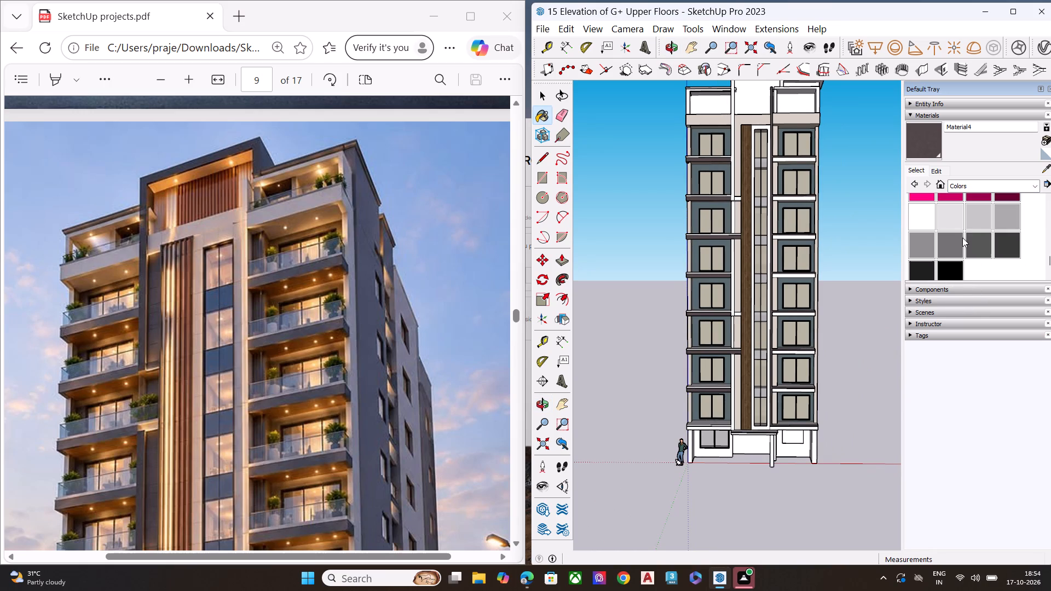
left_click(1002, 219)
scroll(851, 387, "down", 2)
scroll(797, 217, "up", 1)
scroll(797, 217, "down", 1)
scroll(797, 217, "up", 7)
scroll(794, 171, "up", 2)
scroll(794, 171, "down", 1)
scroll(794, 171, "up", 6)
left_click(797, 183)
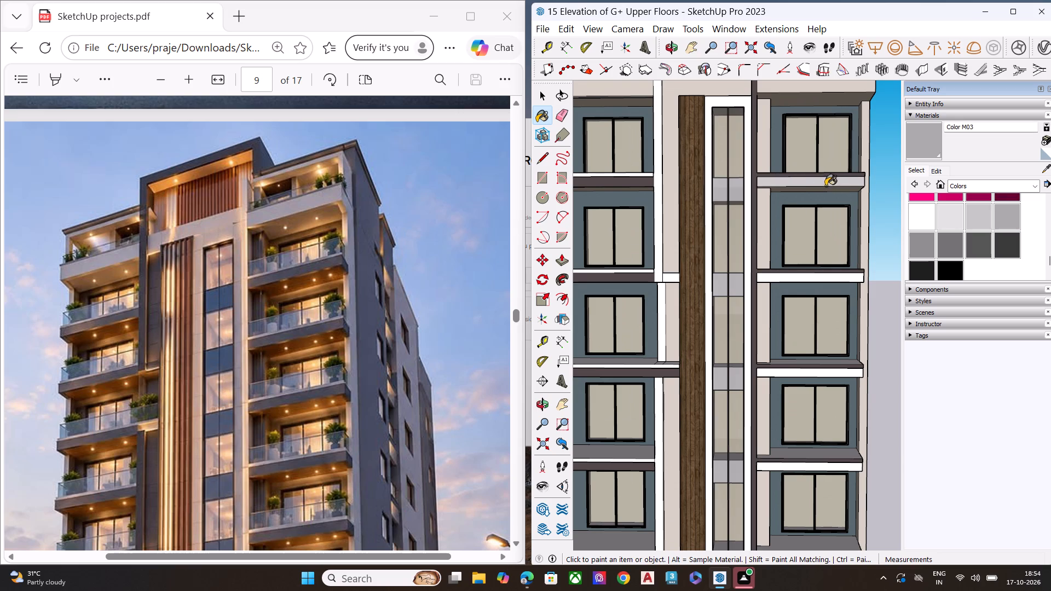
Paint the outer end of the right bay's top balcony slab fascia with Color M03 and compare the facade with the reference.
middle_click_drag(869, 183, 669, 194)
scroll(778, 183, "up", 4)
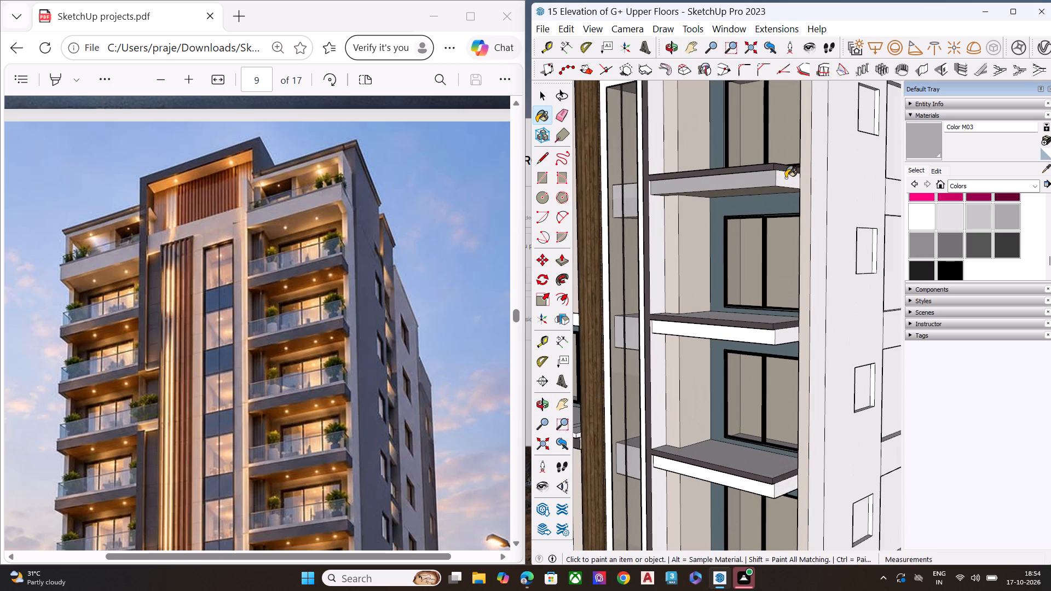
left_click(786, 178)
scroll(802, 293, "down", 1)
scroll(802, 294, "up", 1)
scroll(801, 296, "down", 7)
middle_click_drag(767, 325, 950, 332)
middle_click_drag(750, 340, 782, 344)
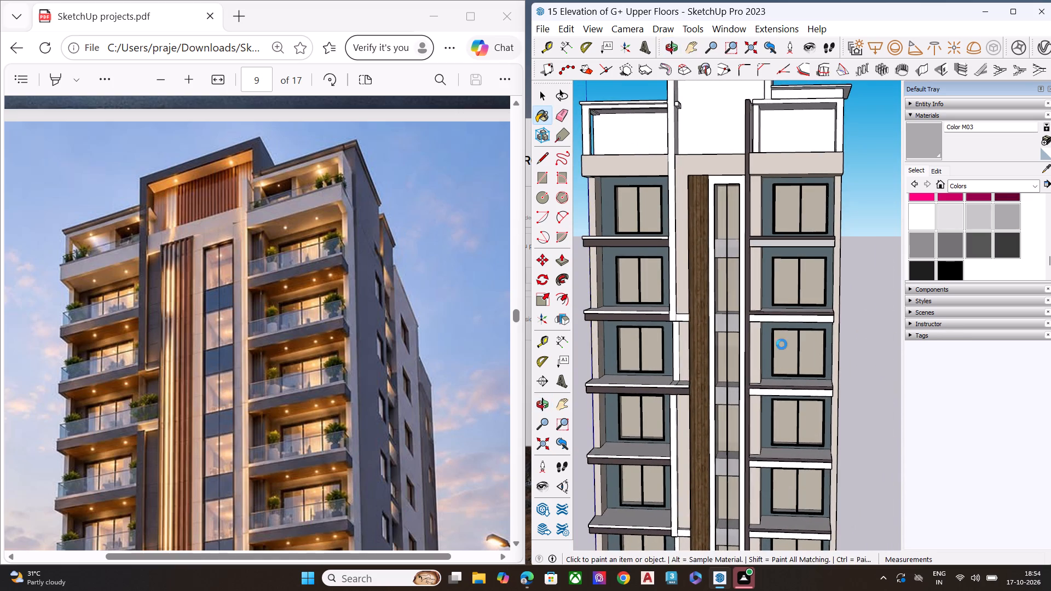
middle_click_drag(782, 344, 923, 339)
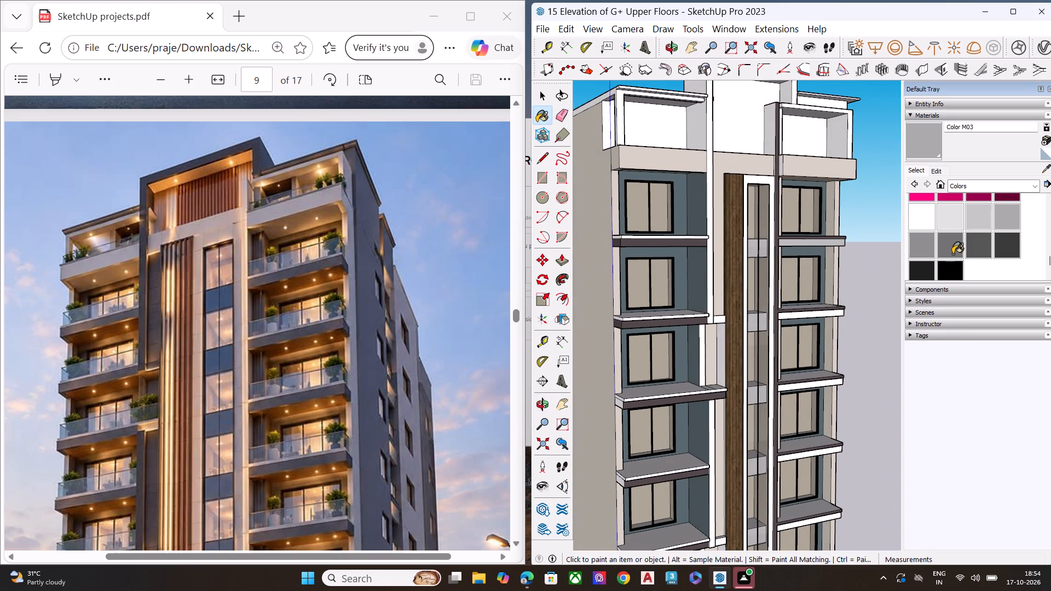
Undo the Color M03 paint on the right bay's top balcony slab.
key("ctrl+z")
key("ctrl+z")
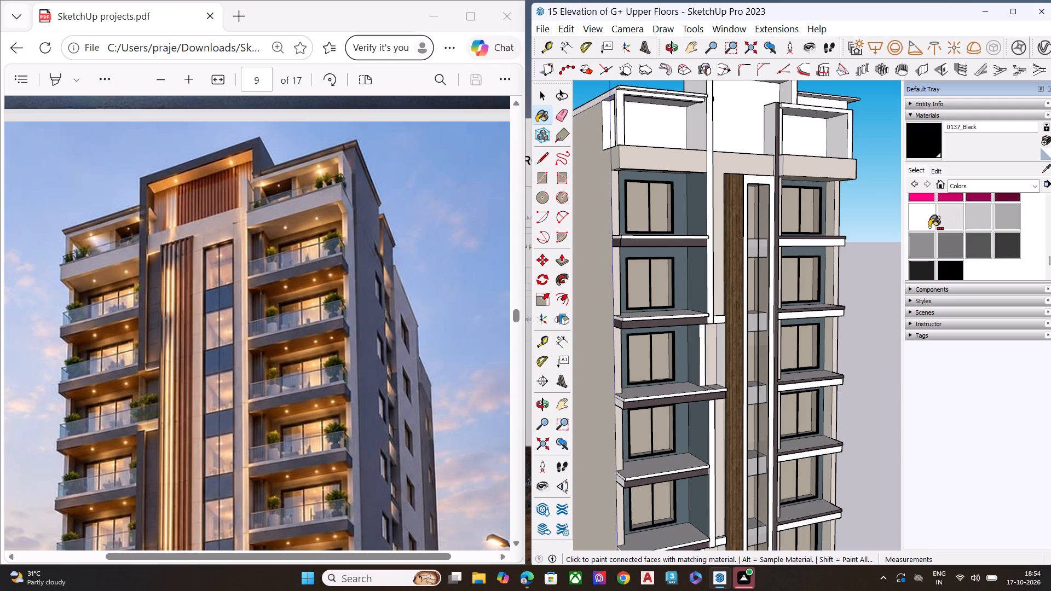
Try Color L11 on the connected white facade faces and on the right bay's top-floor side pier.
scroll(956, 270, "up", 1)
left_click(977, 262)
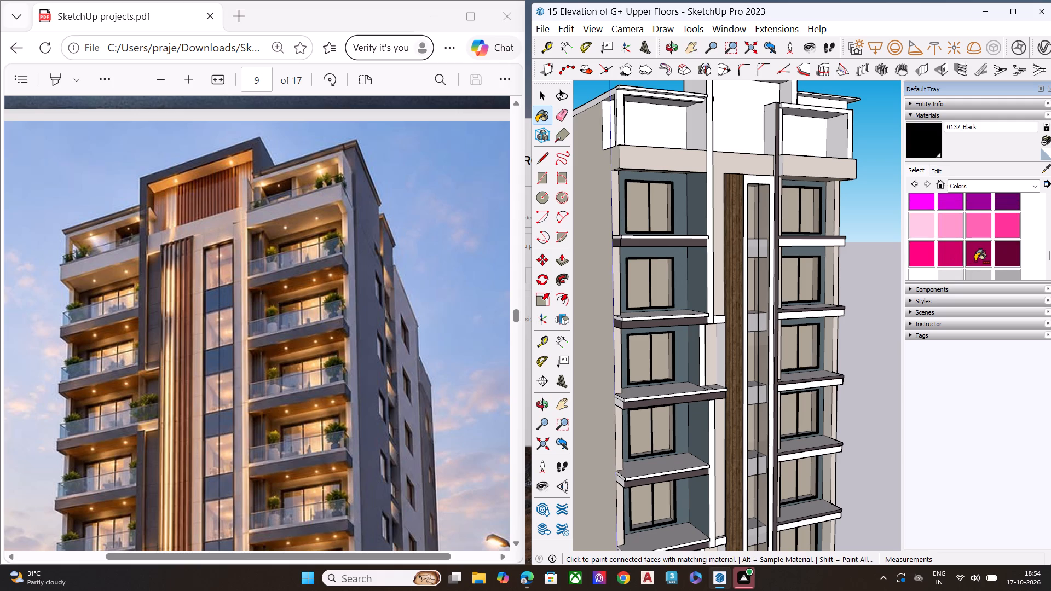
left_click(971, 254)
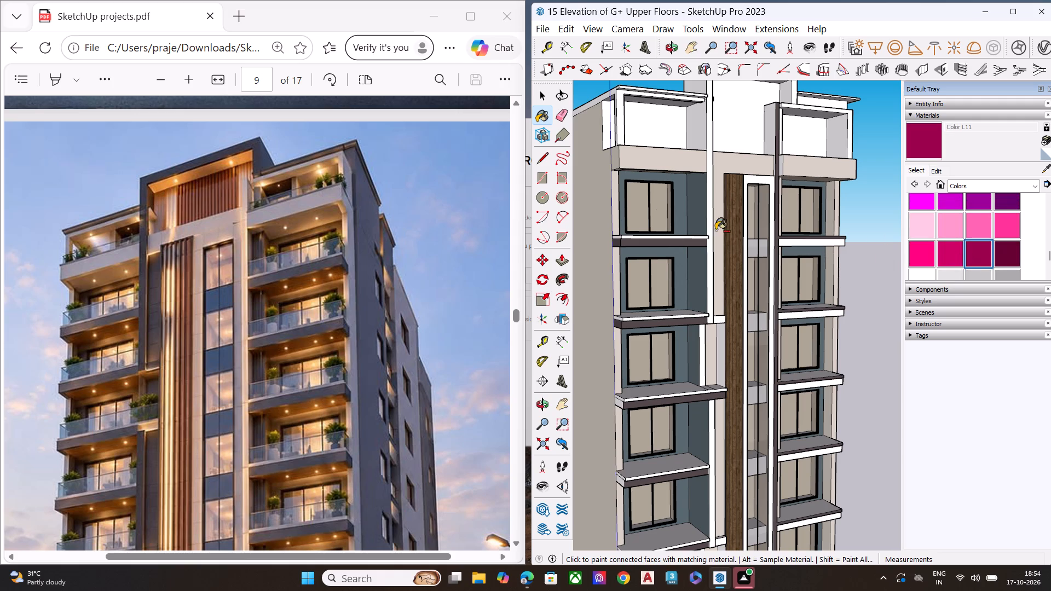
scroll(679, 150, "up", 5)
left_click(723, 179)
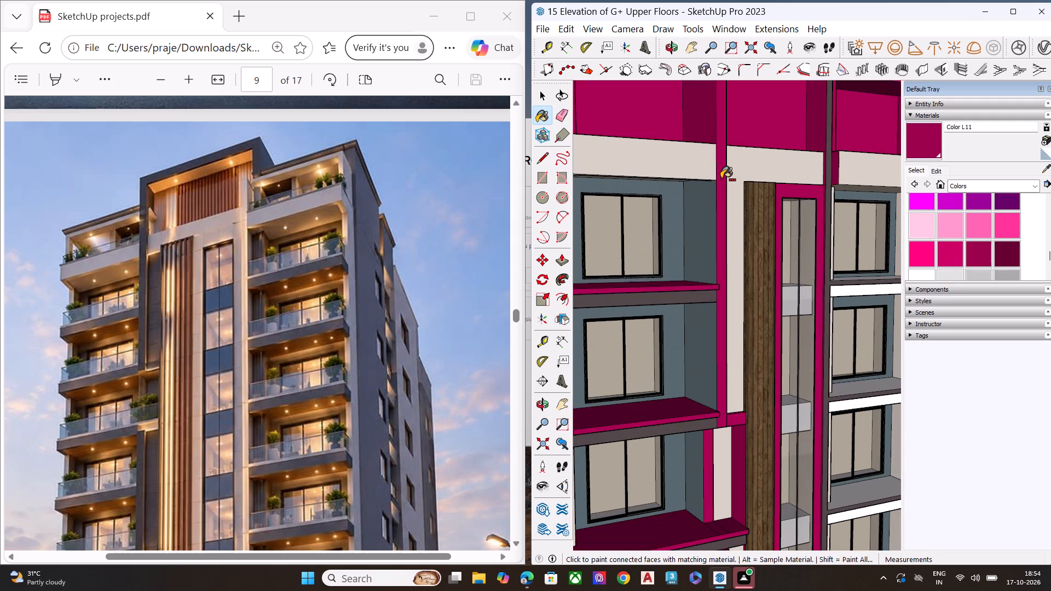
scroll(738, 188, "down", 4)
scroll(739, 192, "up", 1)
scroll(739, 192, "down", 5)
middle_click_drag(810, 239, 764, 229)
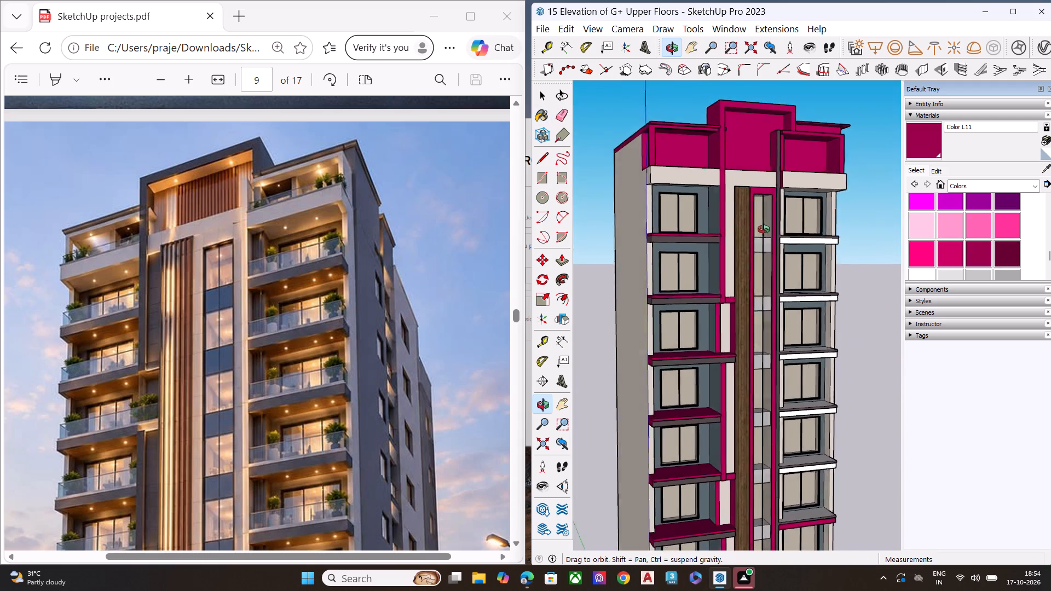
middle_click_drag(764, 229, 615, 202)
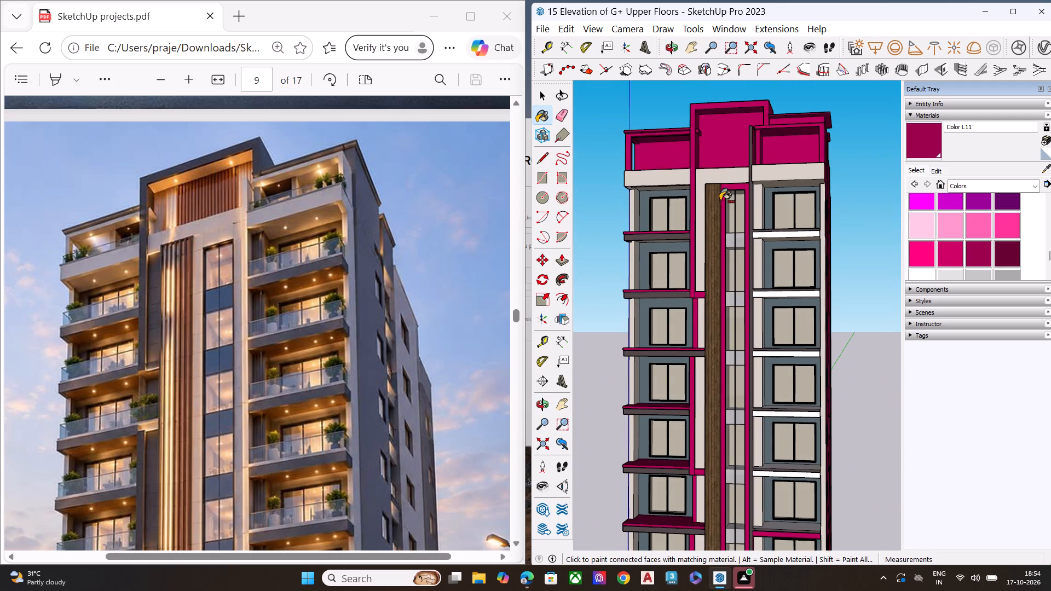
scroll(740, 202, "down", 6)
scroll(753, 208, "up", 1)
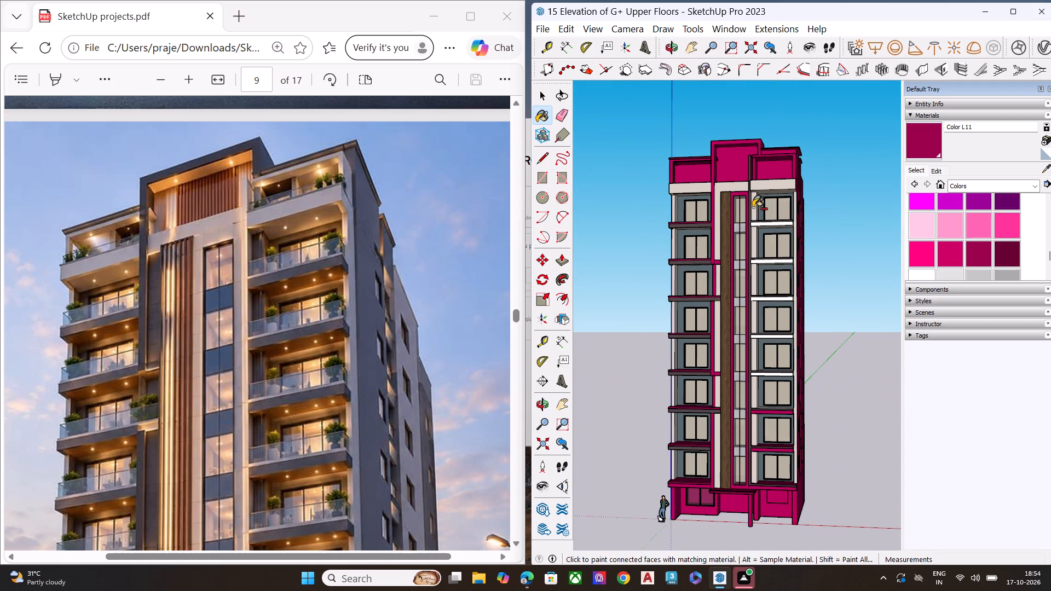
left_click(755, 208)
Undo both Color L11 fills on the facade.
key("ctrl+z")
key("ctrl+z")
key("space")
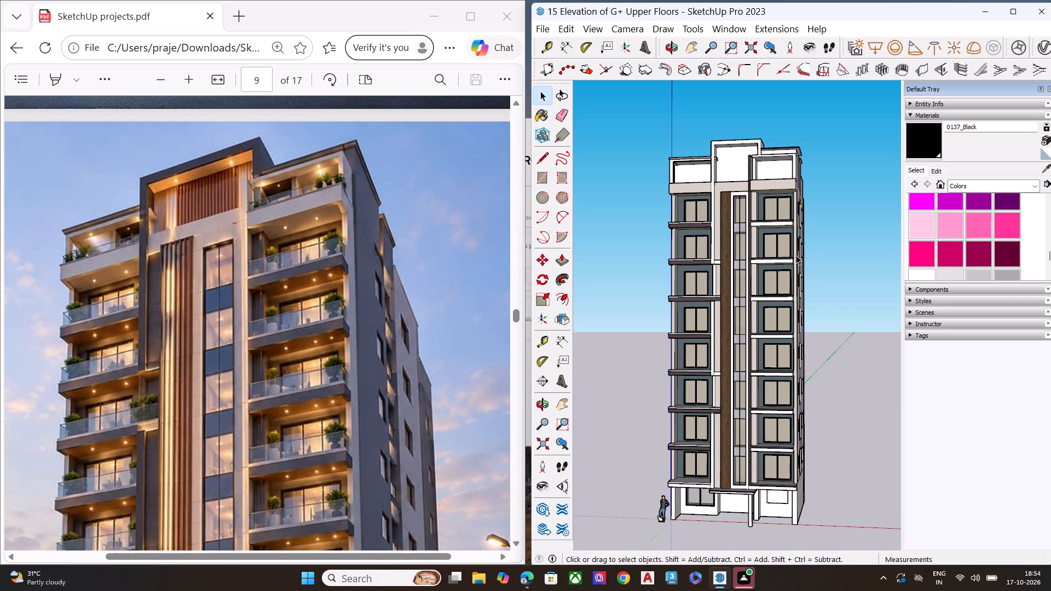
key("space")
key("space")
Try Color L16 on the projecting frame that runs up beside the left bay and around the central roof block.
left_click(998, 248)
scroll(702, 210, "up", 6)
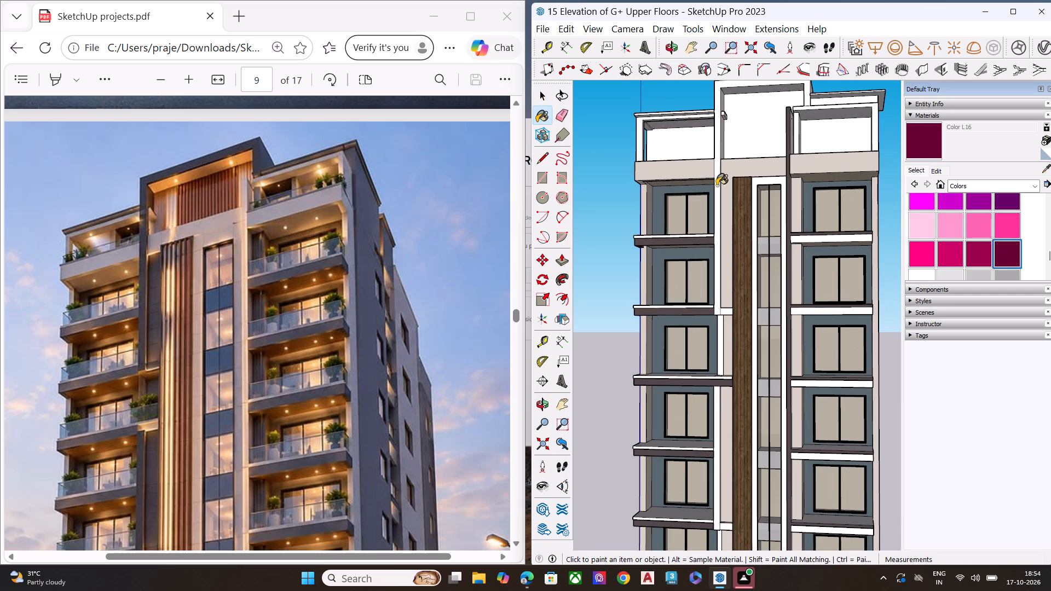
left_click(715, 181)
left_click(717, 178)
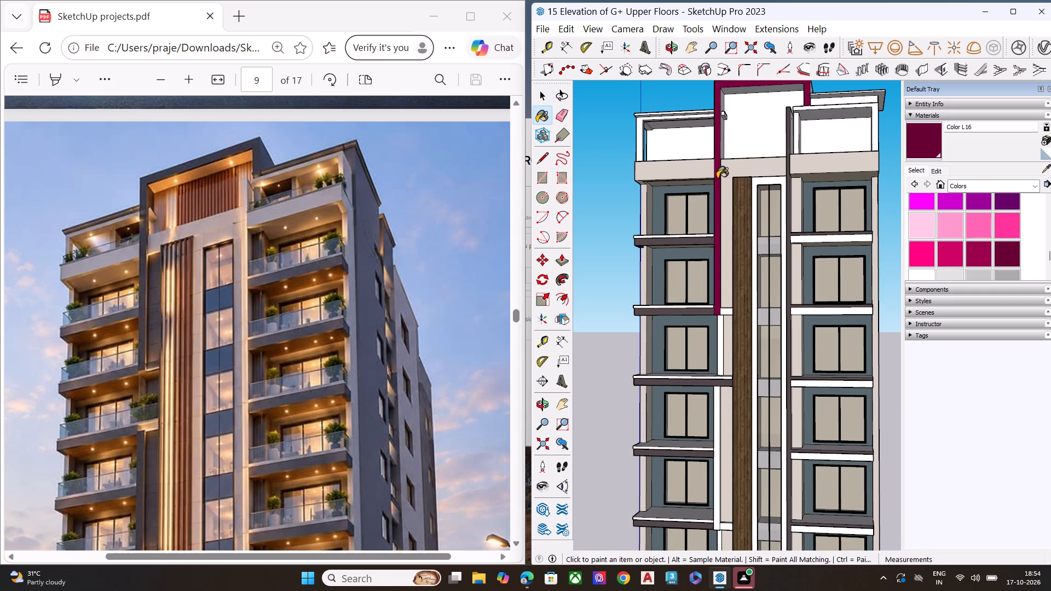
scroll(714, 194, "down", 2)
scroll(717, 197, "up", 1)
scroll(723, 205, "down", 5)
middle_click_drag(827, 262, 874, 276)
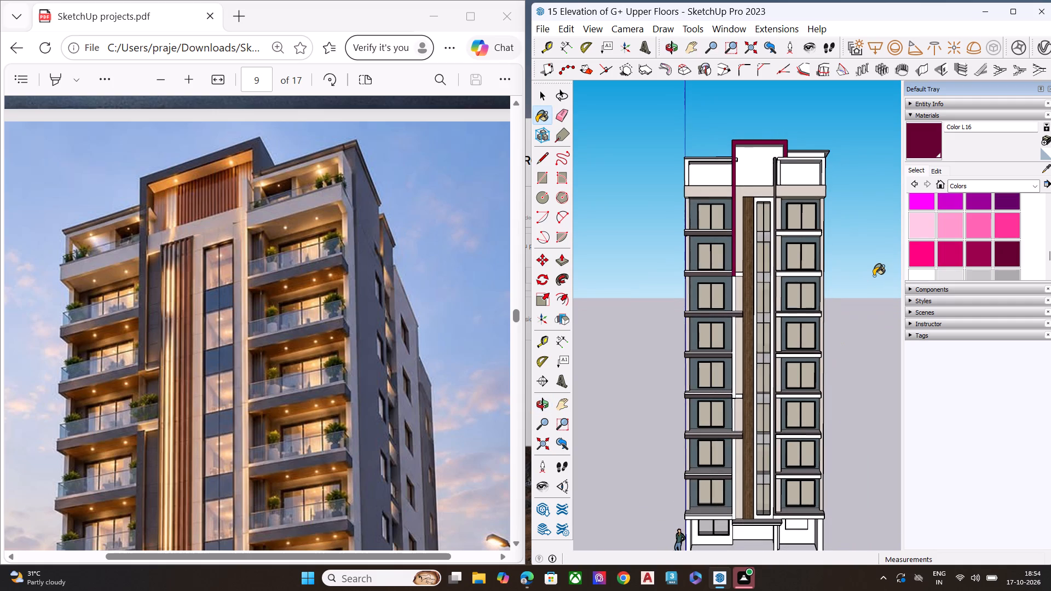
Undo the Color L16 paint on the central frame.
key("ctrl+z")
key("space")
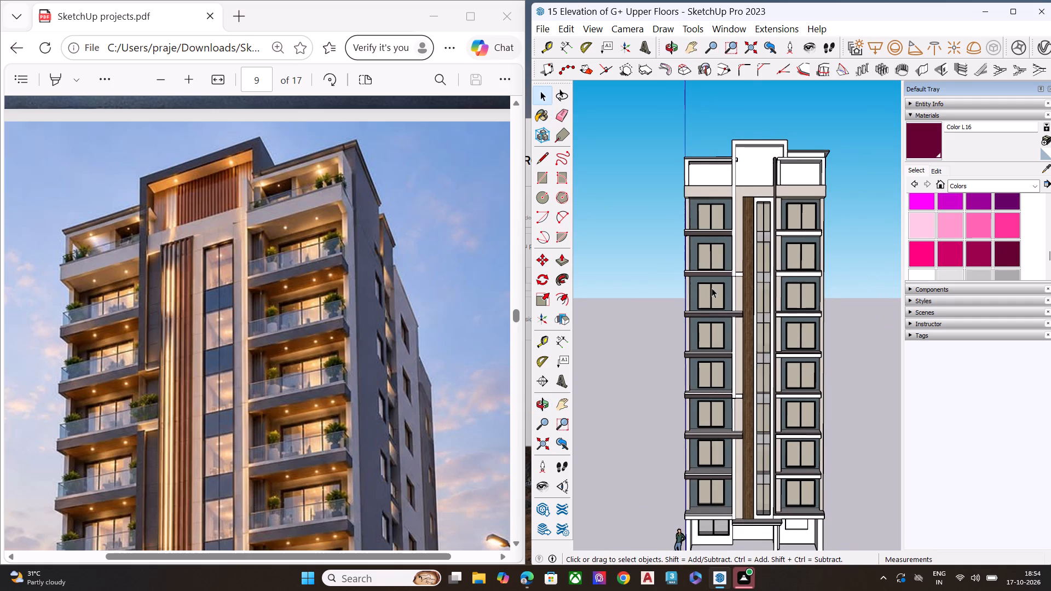
Examine the left bay's upper balcony slabs and their junction with the central frame, plus the overall front elevation.
scroll(691, 288, "up", 7)
scroll(690, 288, "down", 2)
scroll(690, 288, "up", 2)
scroll(757, 250, "up", 2)
scroll(757, 250, "down", 1)
scroll(757, 250, "up", 8)
middle_click_drag(743, 287, 817, 204)
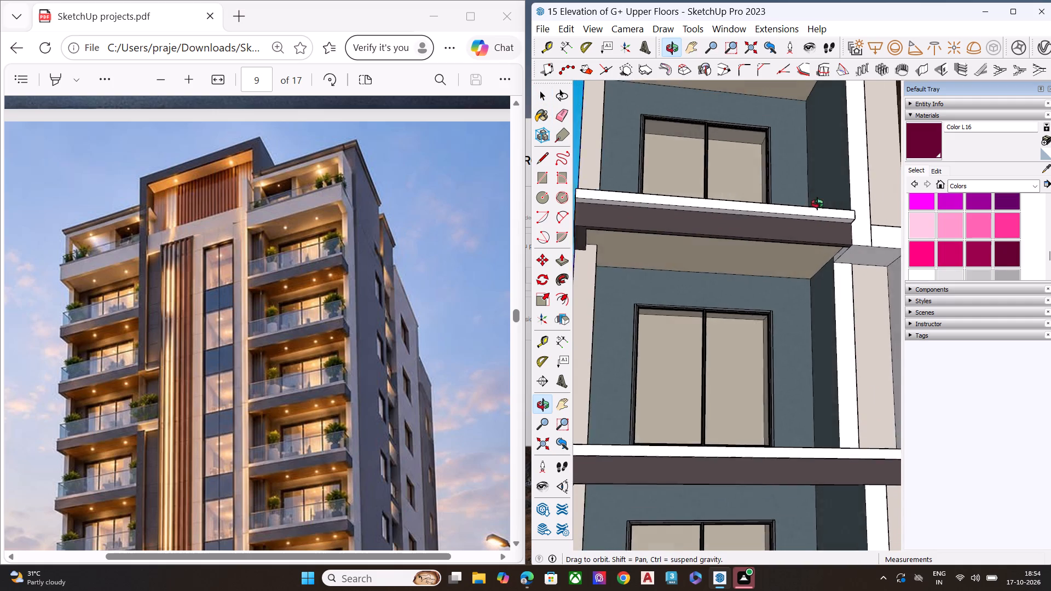
middle_click_drag(817, 204, 679, 245)
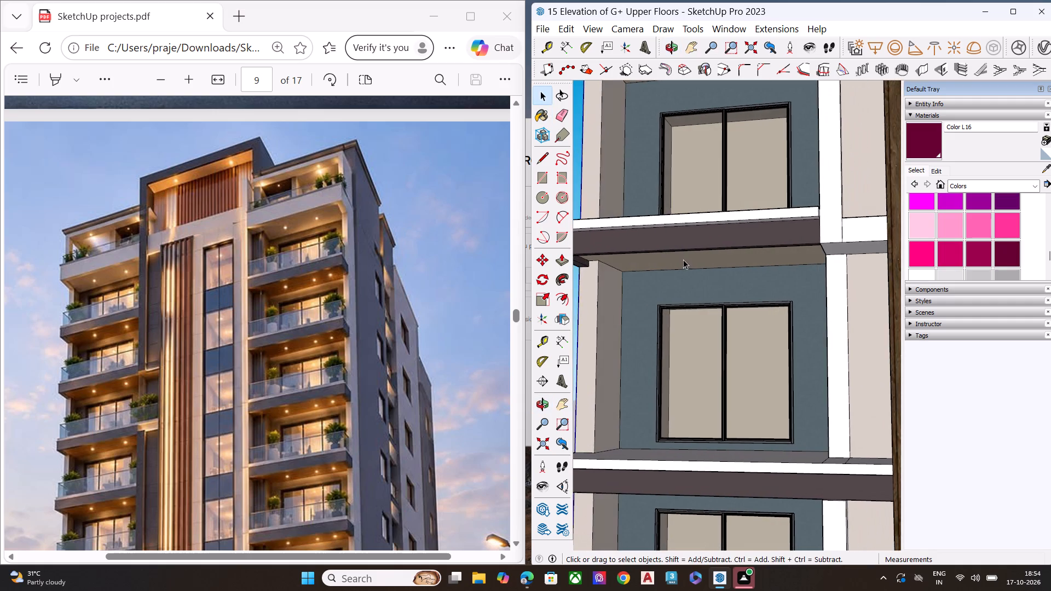
scroll(685, 267, "down", 12)
scroll(695, 265, "up", 1)
scroll(695, 265, "down", 6)
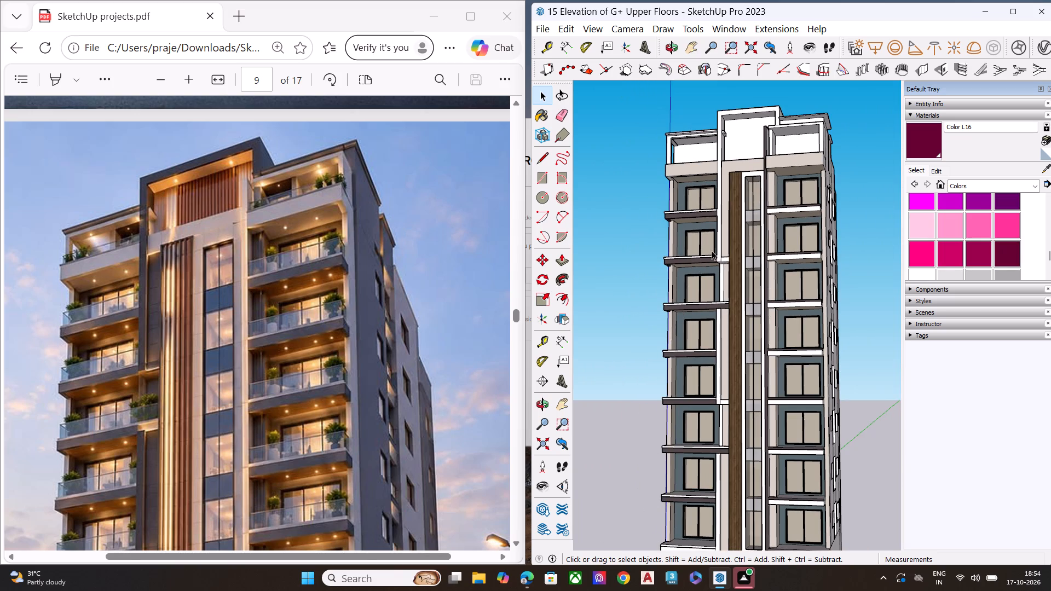
middle_click_drag(712, 251, 725, 275)
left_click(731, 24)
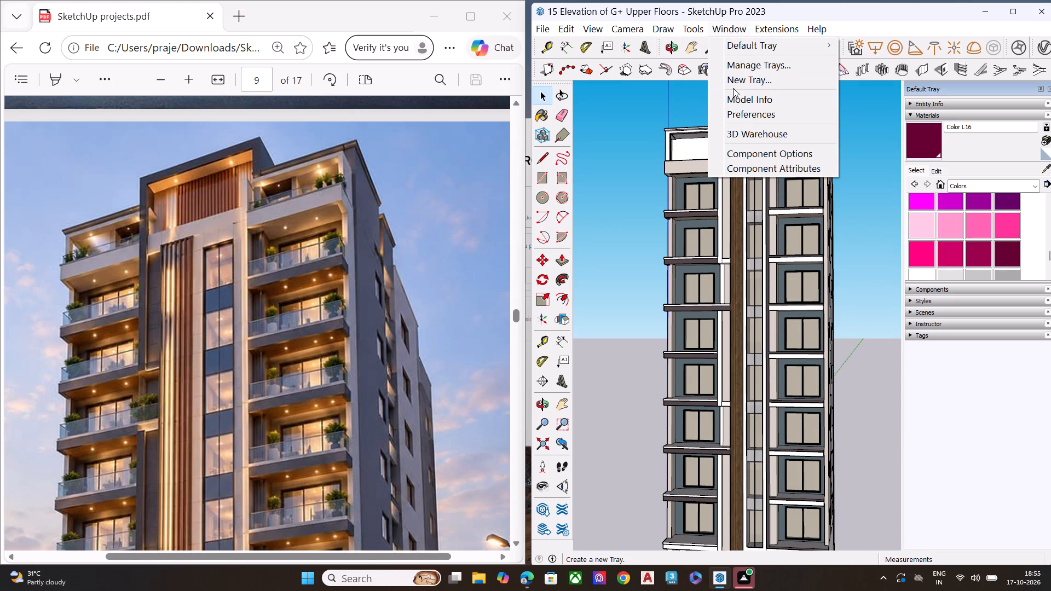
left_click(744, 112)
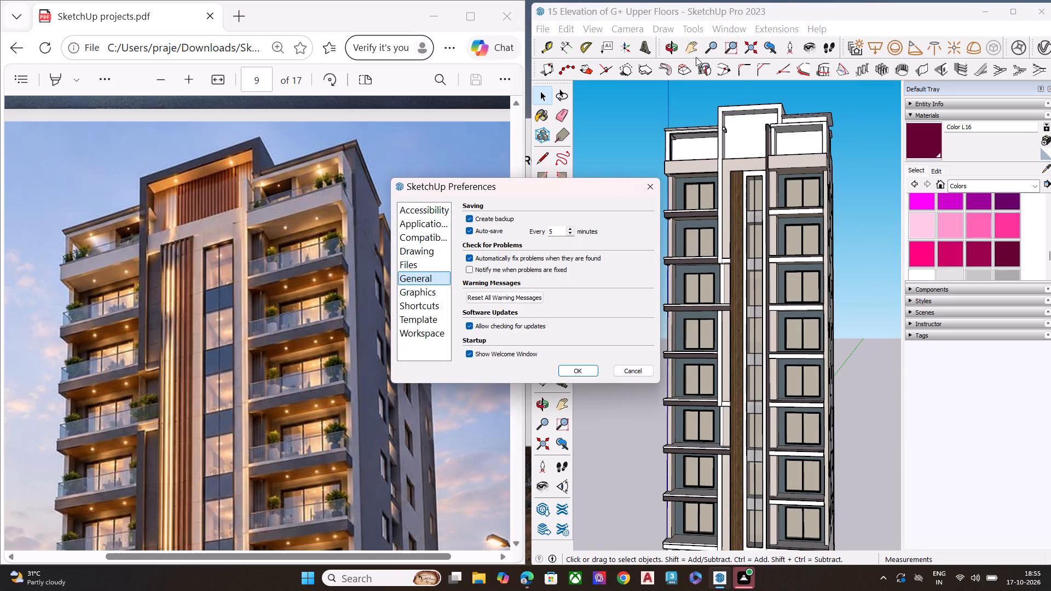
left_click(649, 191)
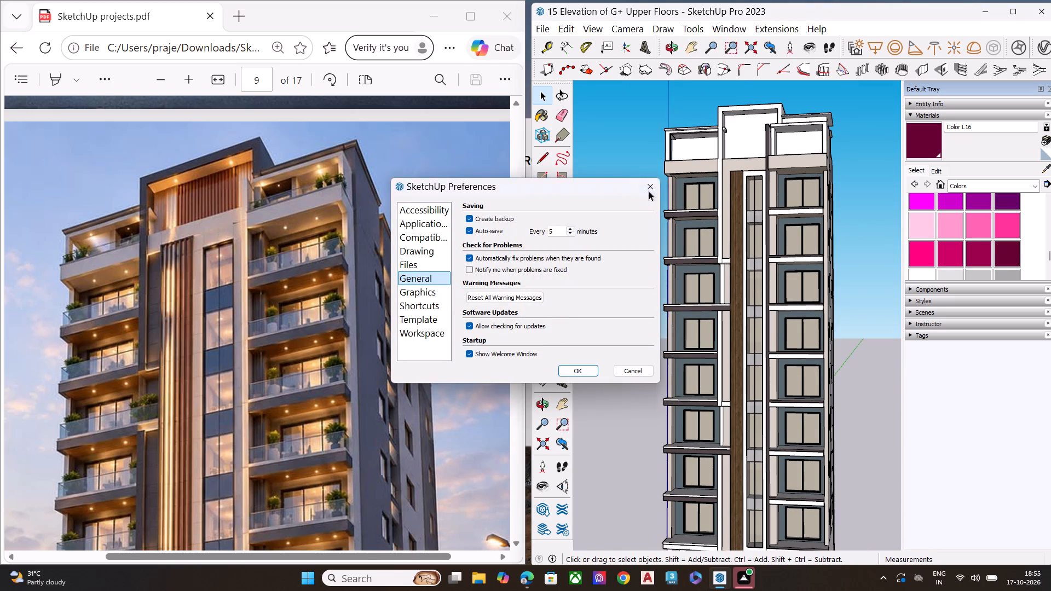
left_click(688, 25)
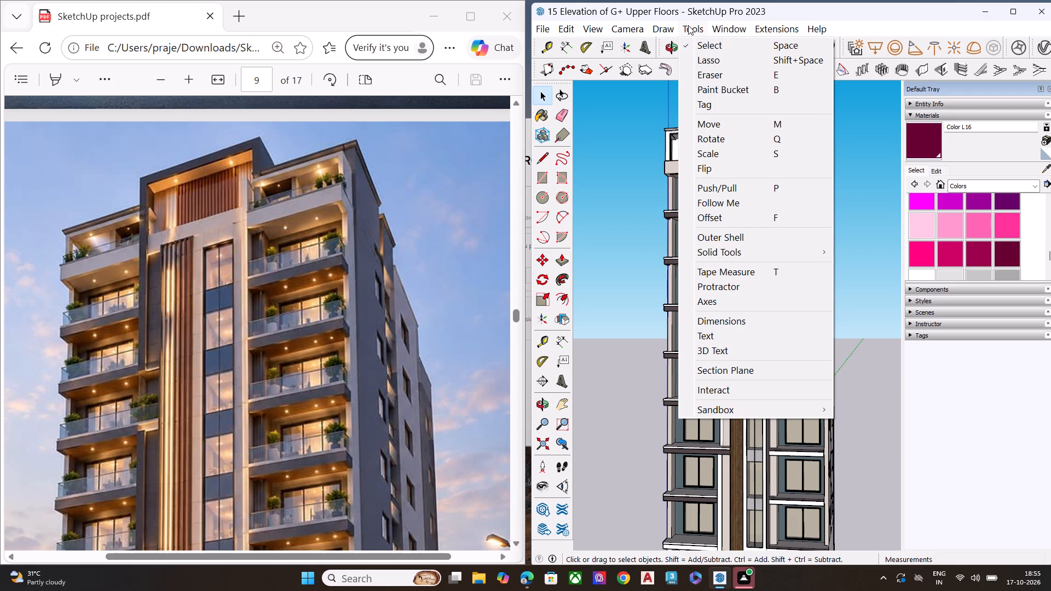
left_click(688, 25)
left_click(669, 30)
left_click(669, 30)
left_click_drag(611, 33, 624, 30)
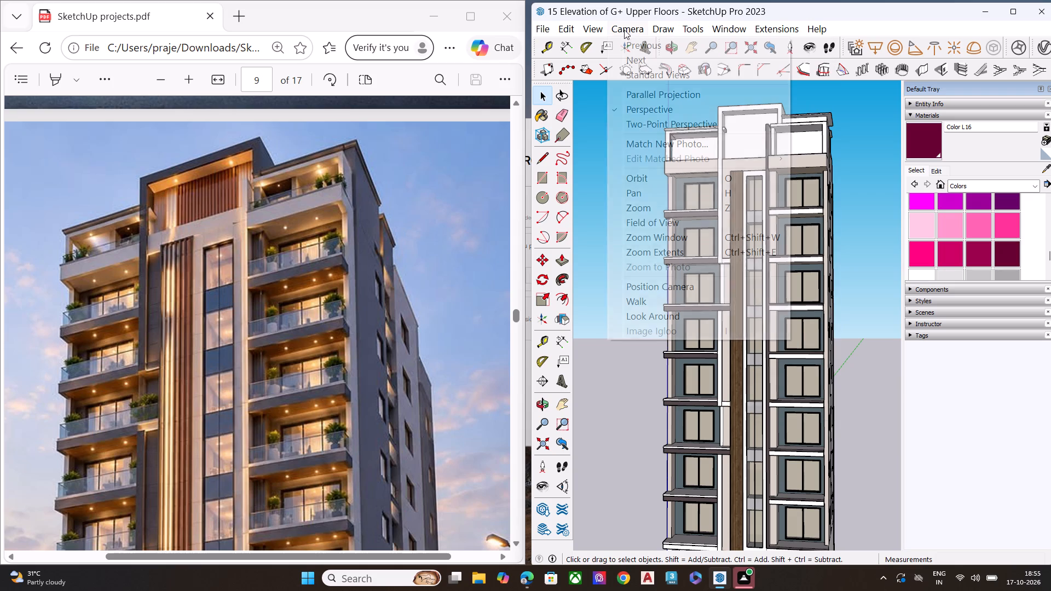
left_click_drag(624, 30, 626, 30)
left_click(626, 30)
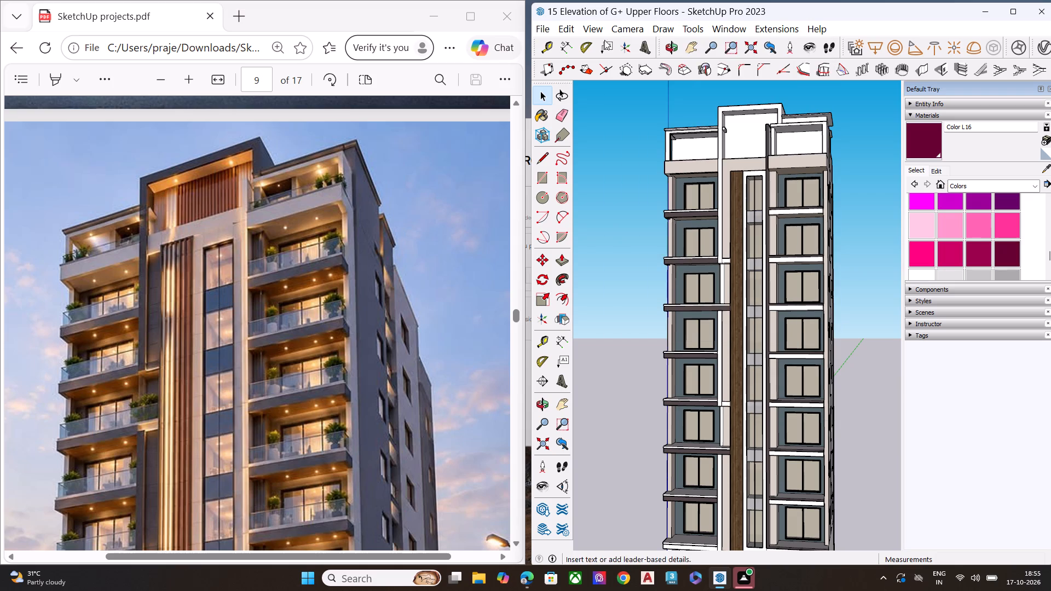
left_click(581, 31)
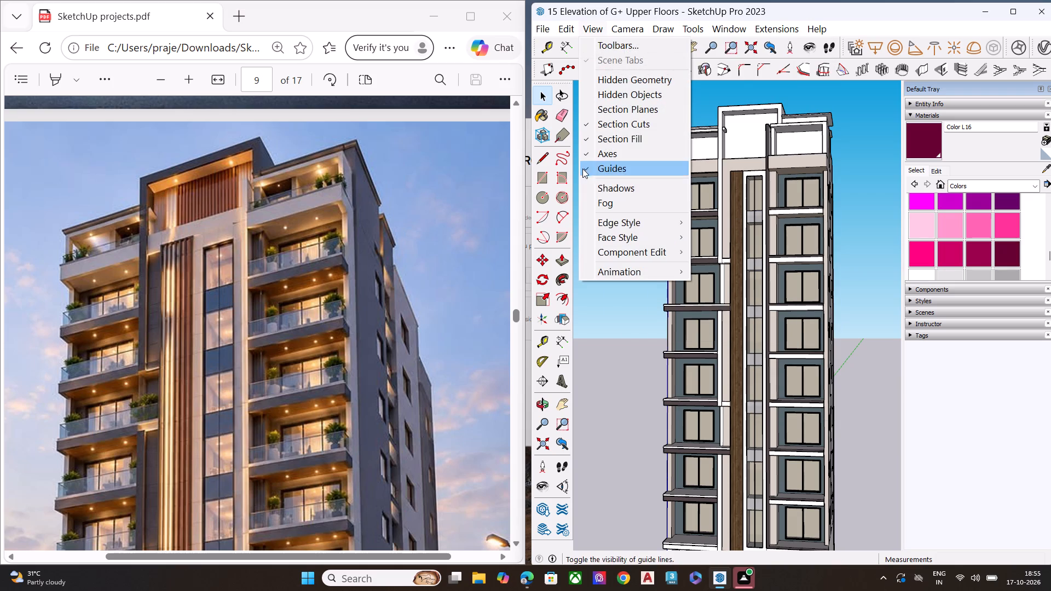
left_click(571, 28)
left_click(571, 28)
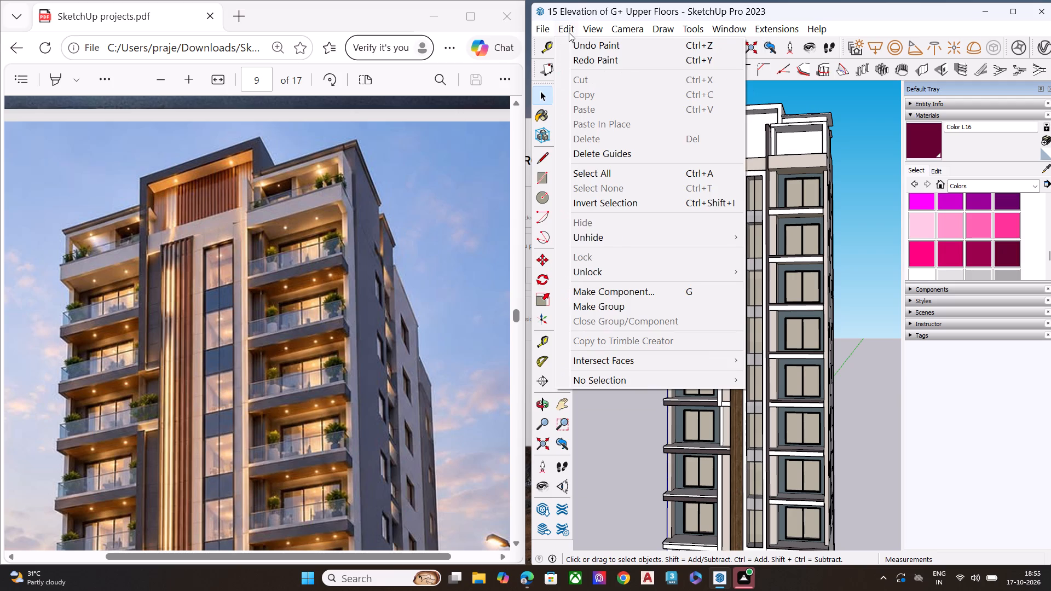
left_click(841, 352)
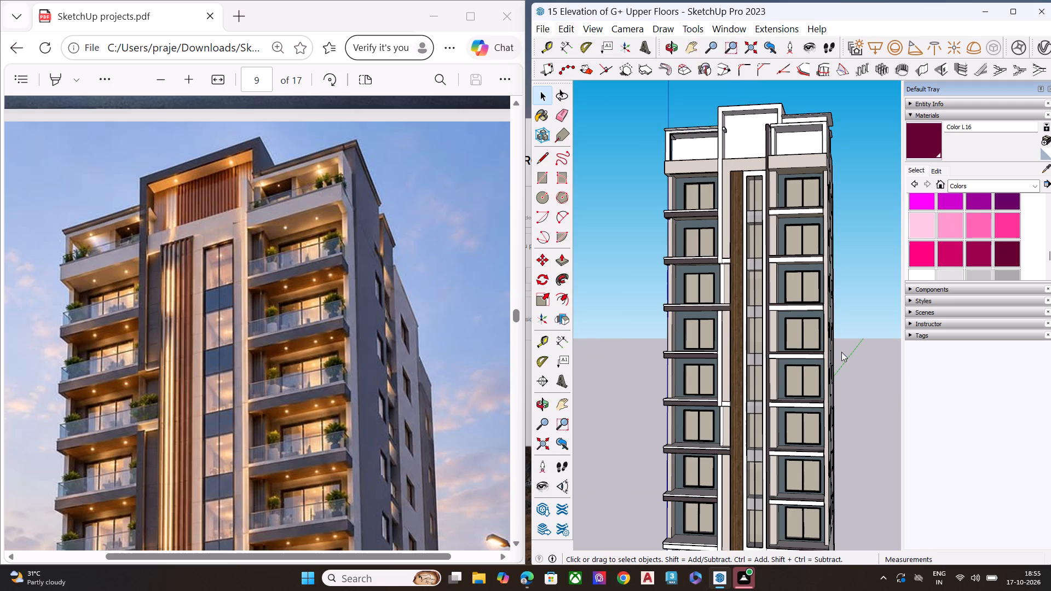
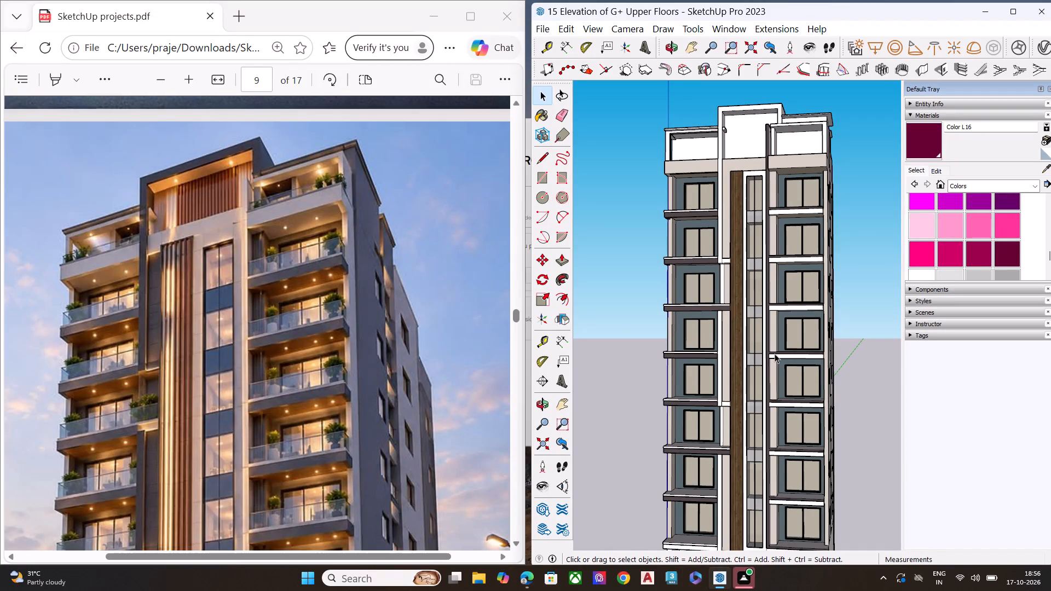
Switch the material library from Colors to the SketchUp collection inside Nilaya Arc, with the tower's windowed side wall in view.
scroll(775, 353, "down", 7)
middle_click_drag(736, 370, 801, 304)
scroll(801, 304, "up", 2)
scroll(748, 321, "down", 6)
middle_click_drag(743, 359, 752, 393)
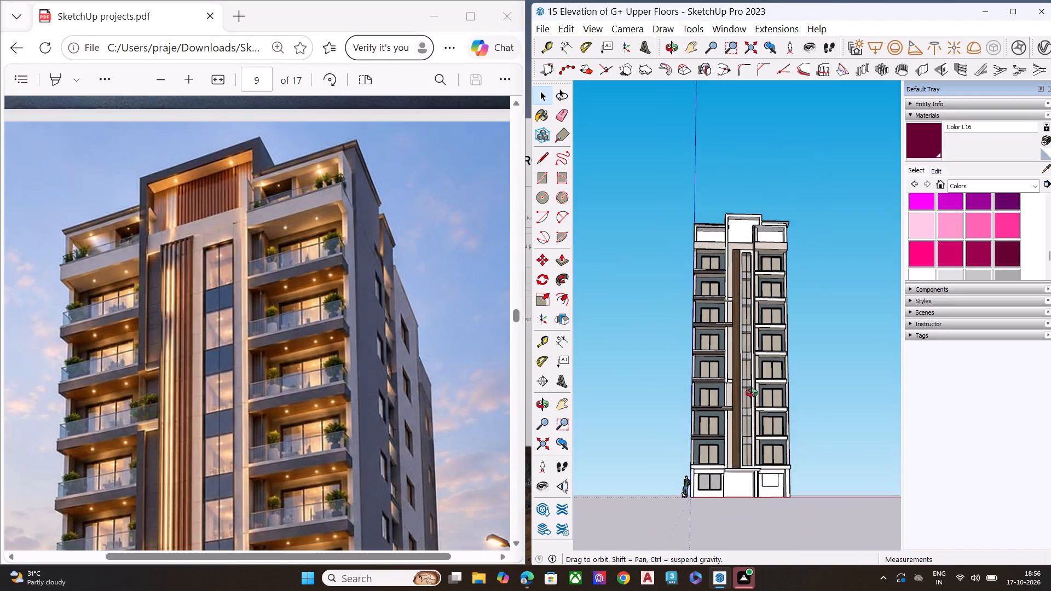
middle_click_drag(752, 393, 569, 374)
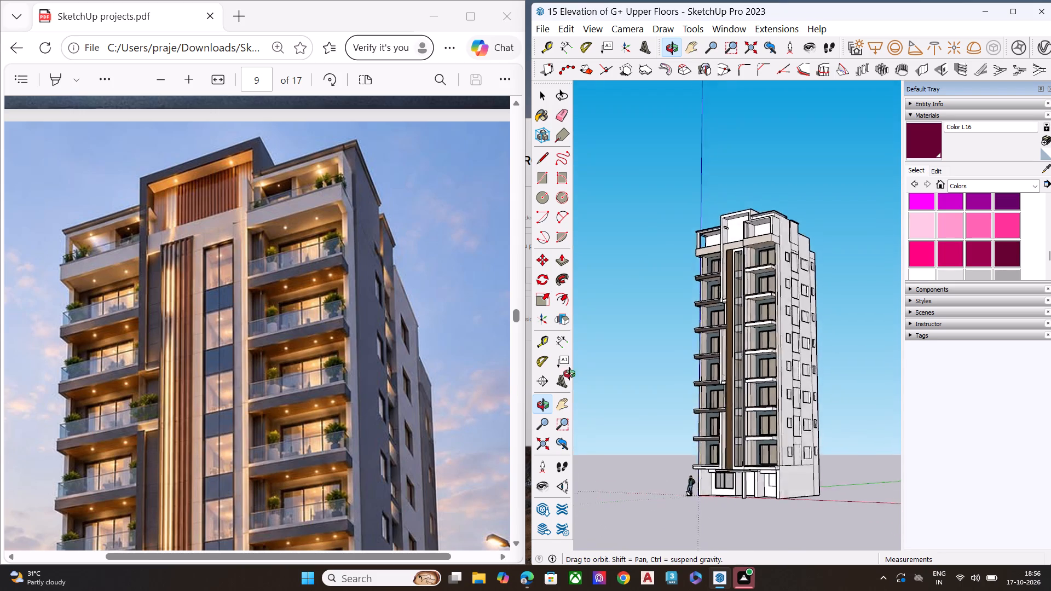
middle_click_drag(569, 374, 383, 385)
scroll(384, 384, "down", 1)
scroll(765, 198, "up", 4)
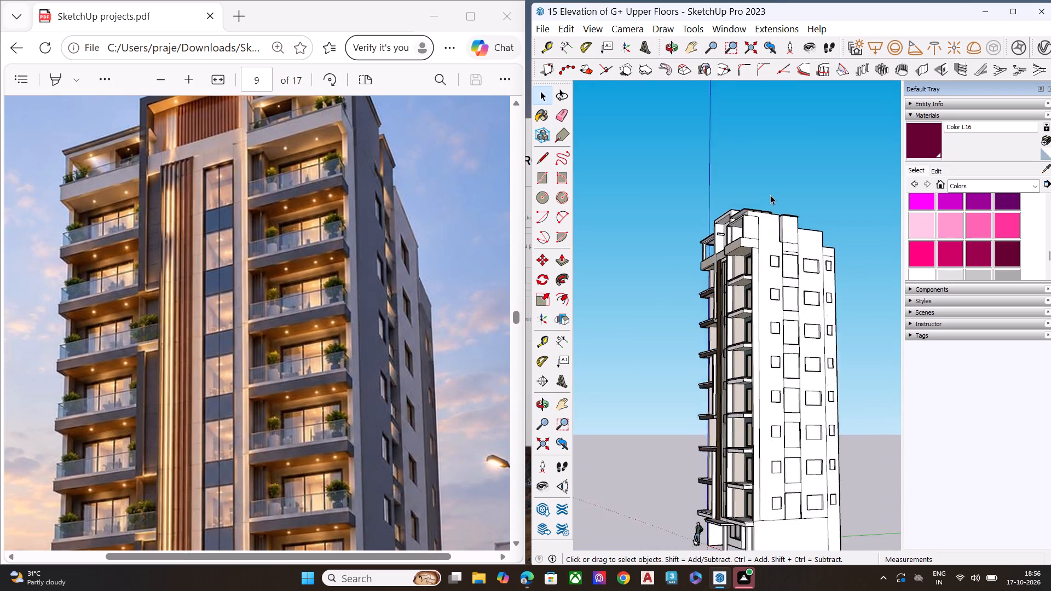
scroll(770, 195, "up", 3)
scroll(740, 288, "down", 3)
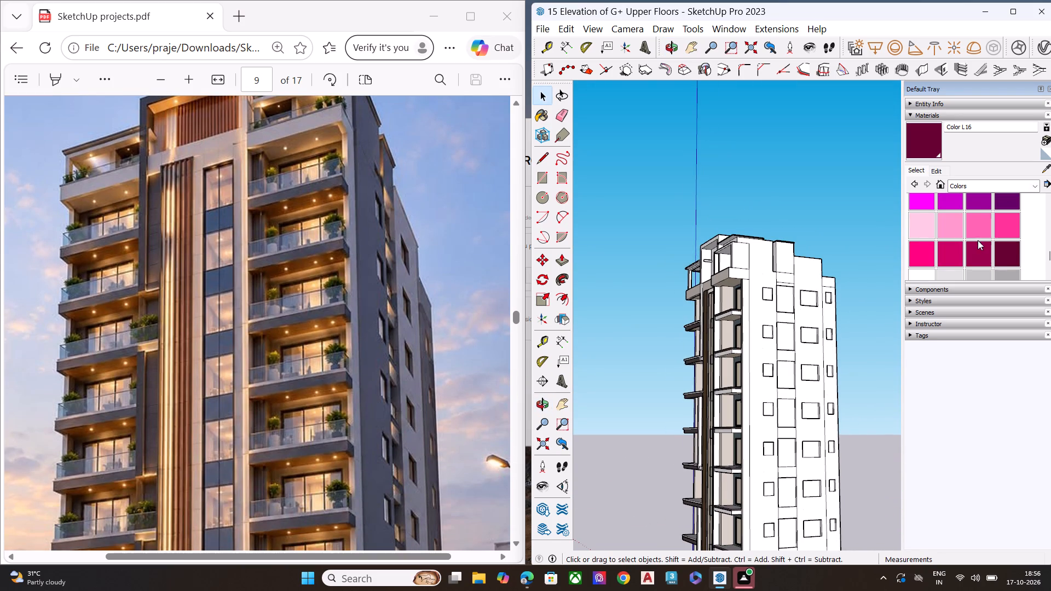
scroll(978, 240, "down", 1)
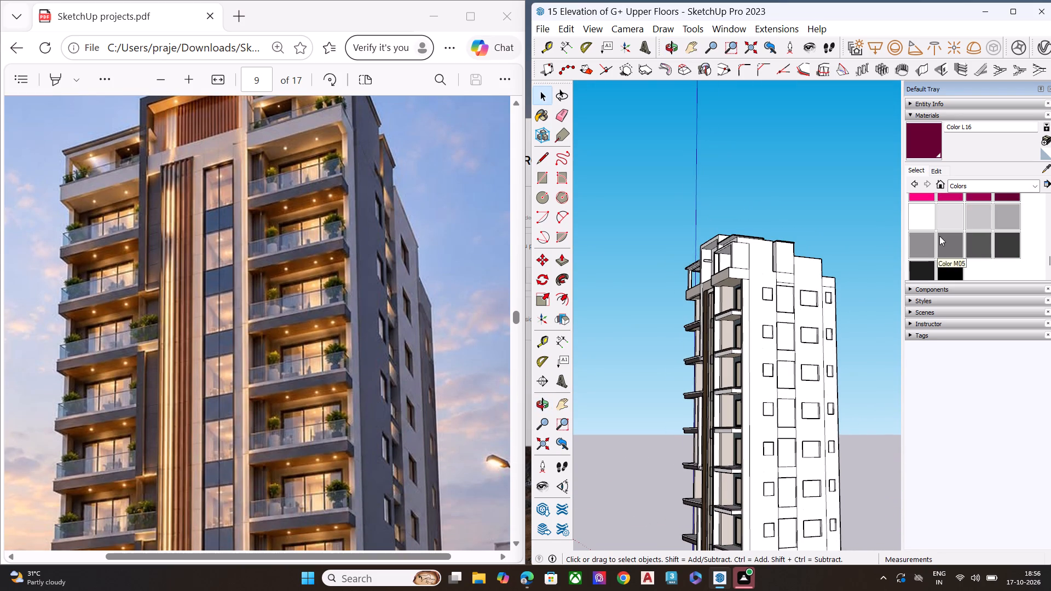
scroll(939, 236, "up", 4)
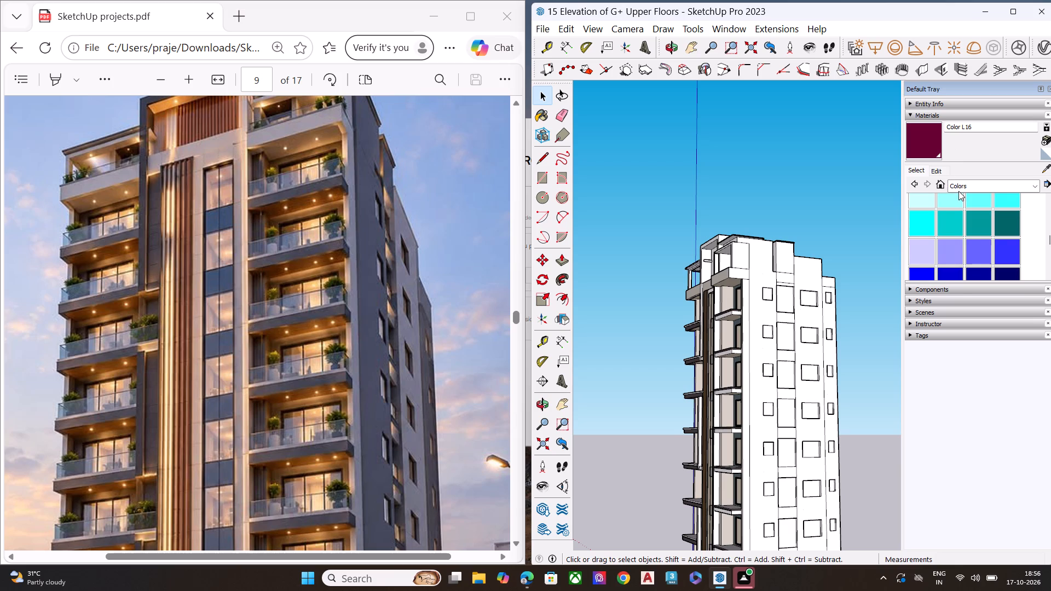
left_click(958, 191)
scroll(971, 333, "down", 8)
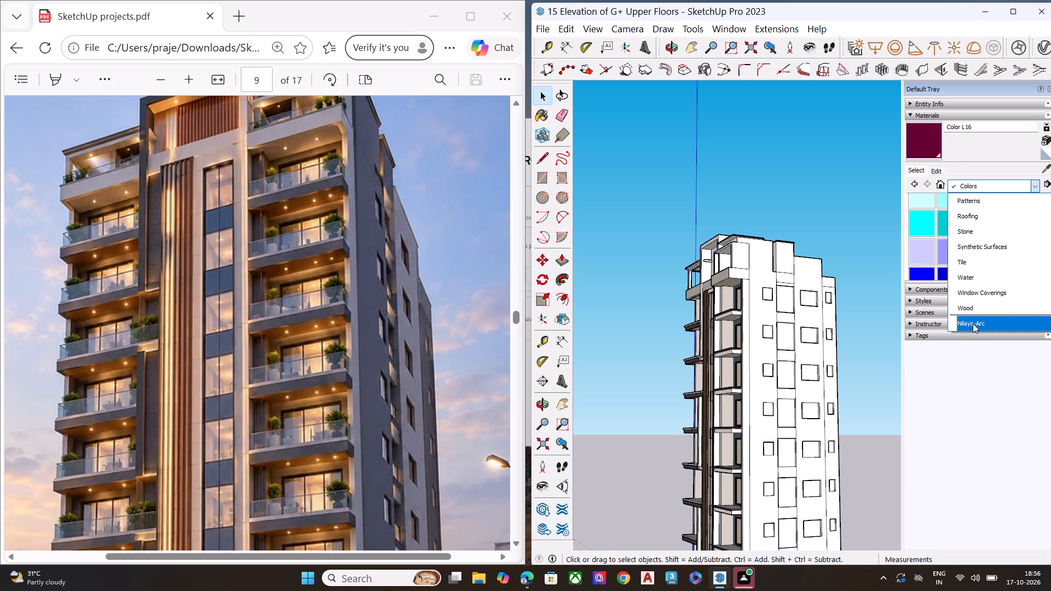
left_click(973, 323)
left_click(930, 217)
double_click(951, 210)
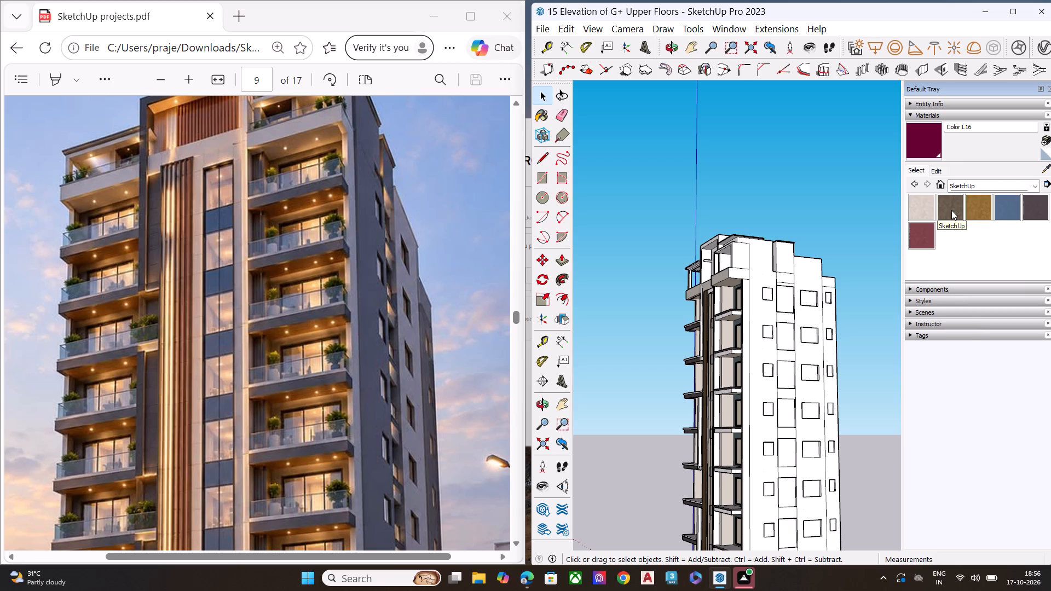
Paint the two large windowed surfaces of the side wall with the dark brown textured material from the SketchUp collection.
left_click(949, 211)
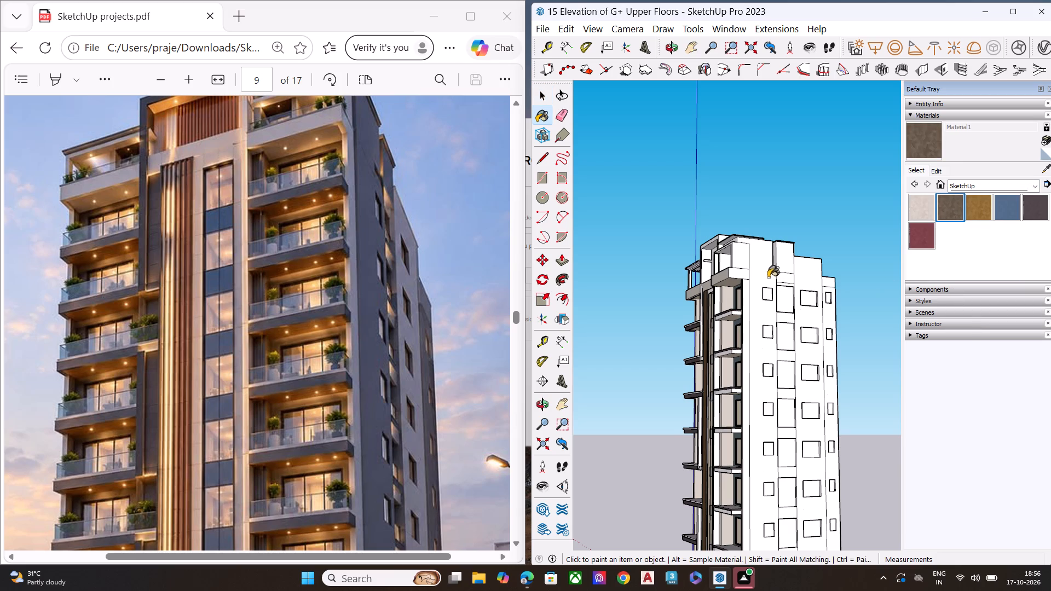
left_click(763, 271)
scroll(785, 284, "up", 6)
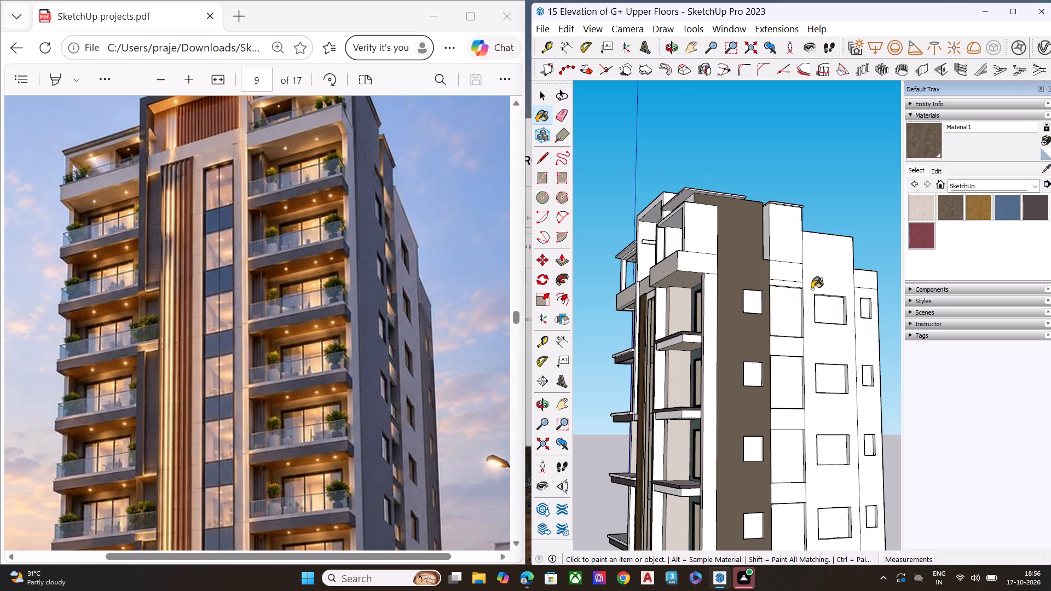
left_click(812, 289)
Paint the three upper spandrels between the tall openings of the side wall's central strip dark brown.
scroll(856, 302, "down", 6)
middle_click_drag(807, 321, 864, 321)
scroll(864, 321, "up", 7)
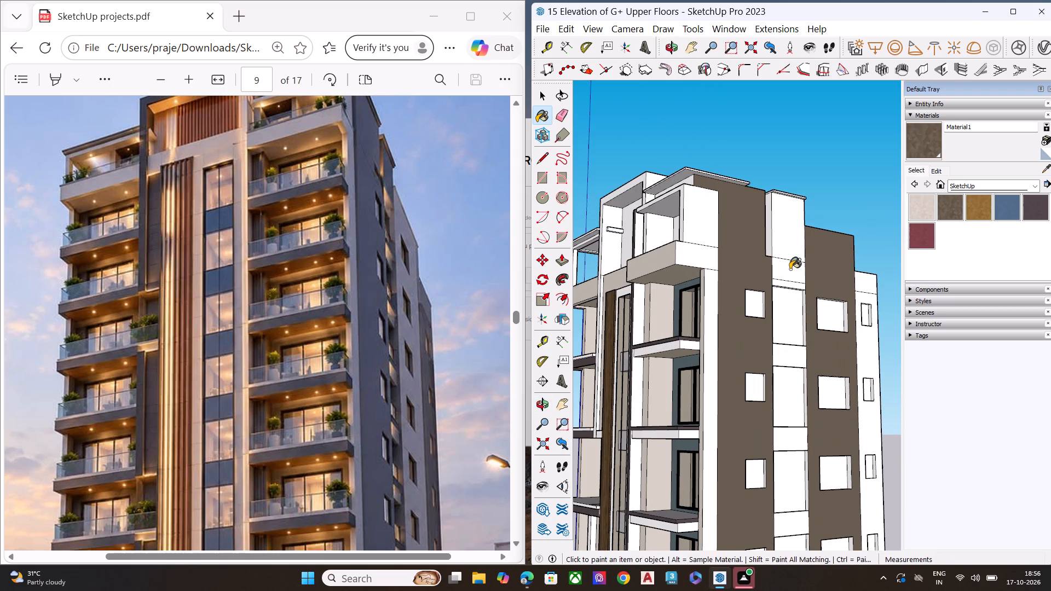
left_click(796, 357)
scroll(752, 273, "down", 1)
scroll(752, 273, "up", 1)
scroll(752, 273, "down", 4)
scroll(787, 374, "up", 1)
scroll(787, 375, "down", 1)
scroll(787, 383, "up", 1)
scroll(787, 393, "down", 1)
scroll(787, 398, "up", 3)
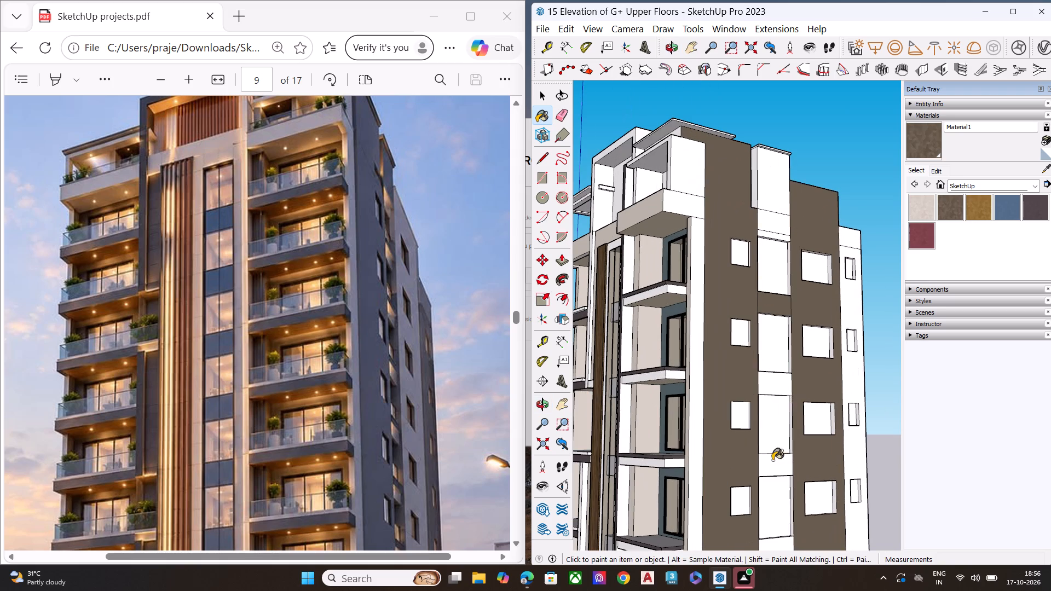
left_click(784, 383)
left_click(782, 469)
scroll(732, 294, "down", 3)
scroll(732, 294, "up", 1)
scroll(732, 294, "down", 3)
scroll(745, 418, "up", 2)
scroll(748, 429, "down", 1)
scroll(748, 431, "up", 1)
scroll(749, 436, "down", 1)
scroll(749, 439, "up", 4)
Paint the remaining lower-floor spandrels in the side wall's central strip dark brown.
left_click(773, 471)
scroll(740, 299, "down", 8)
scroll(762, 420, "up", 7)
left_click(755, 408)
scroll(698, 328, "down", 5)
scroll(700, 320, "up", 1)
scroll(701, 320, "down", 1)
scroll(721, 421, "up", 9)
left_click(734, 443)
scroll(714, 361, "down", 1)
scroll(714, 361, "up", 2)
scroll(714, 361, "down", 6)
scroll(741, 339, "up", 1)
scroll(741, 339, "down", 6)
scroll(741, 339, "up", 1)
scroll(741, 339, "down", 2)
scroll(741, 339, "up", 1)
scroll(741, 339, "down", 2)
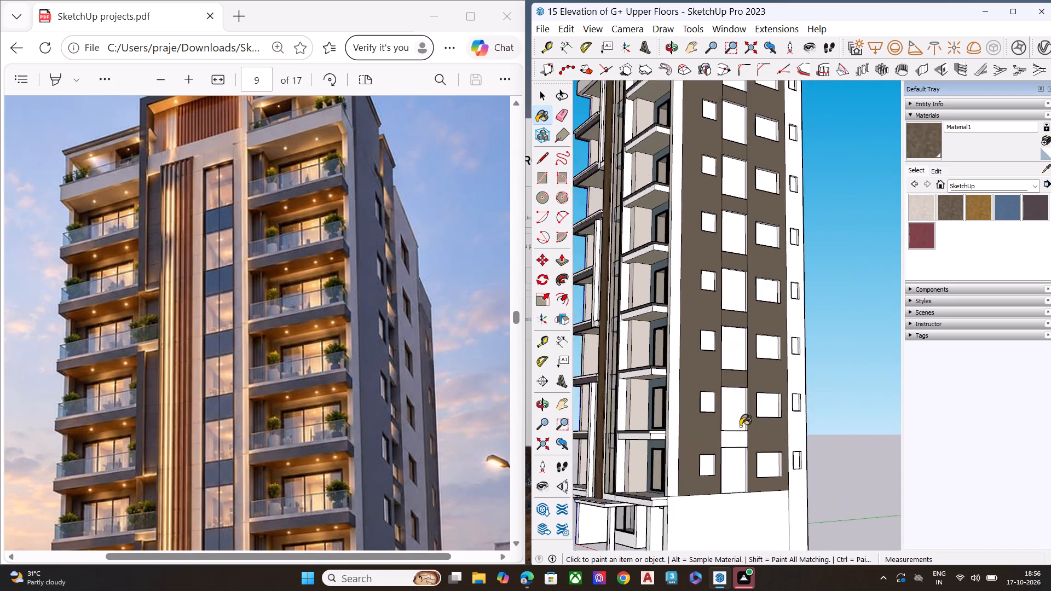
scroll(740, 428, "up", 10)
left_click(737, 443)
scroll(742, 399, "down", 3)
scroll(742, 398, "up", 1)
scroll(743, 398, "down", 4)
scroll(748, 396, "up", 2)
scroll(749, 396, "down", 3)
scroll(765, 379, "up", 1)
scroll(765, 379, "down", 2)
scroll(765, 379, "up", 2)
scroll(765, 379, "down", 8)
scroll(783, 397, "up", 1)
scroll(784, 403, "down", 1)
scroll(786, 404, "up", 1)
scroll(786, 405, "down", 4)
scroll(797, 429, "up", 1)
scroll(799, 435, "down", 1)
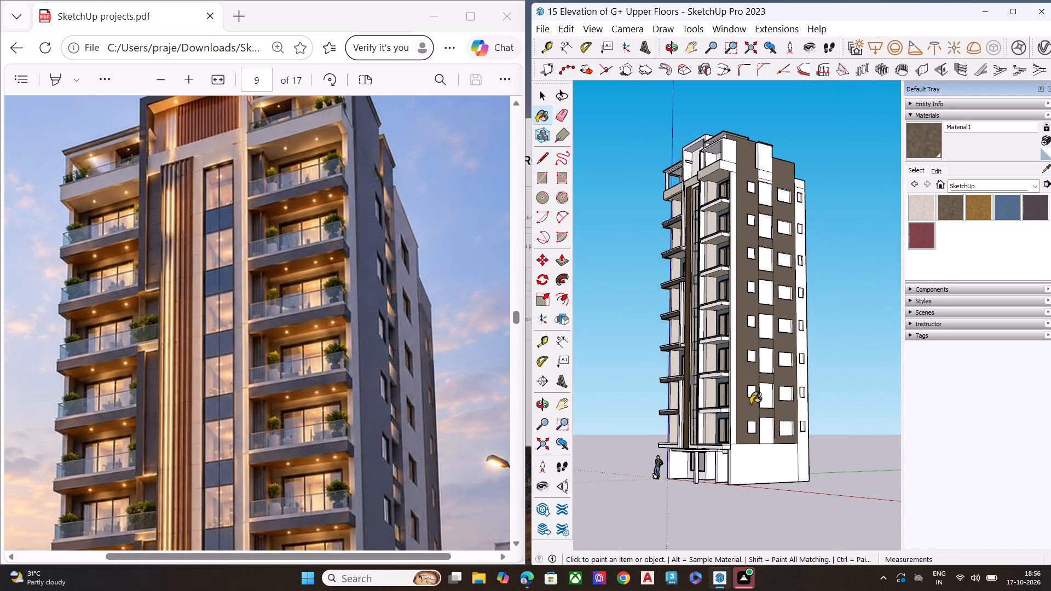
Paint the set-back rear strip of the side wall and the rooftop block above the central opening strip maroon.
scroll(718, 194, "up", 10)
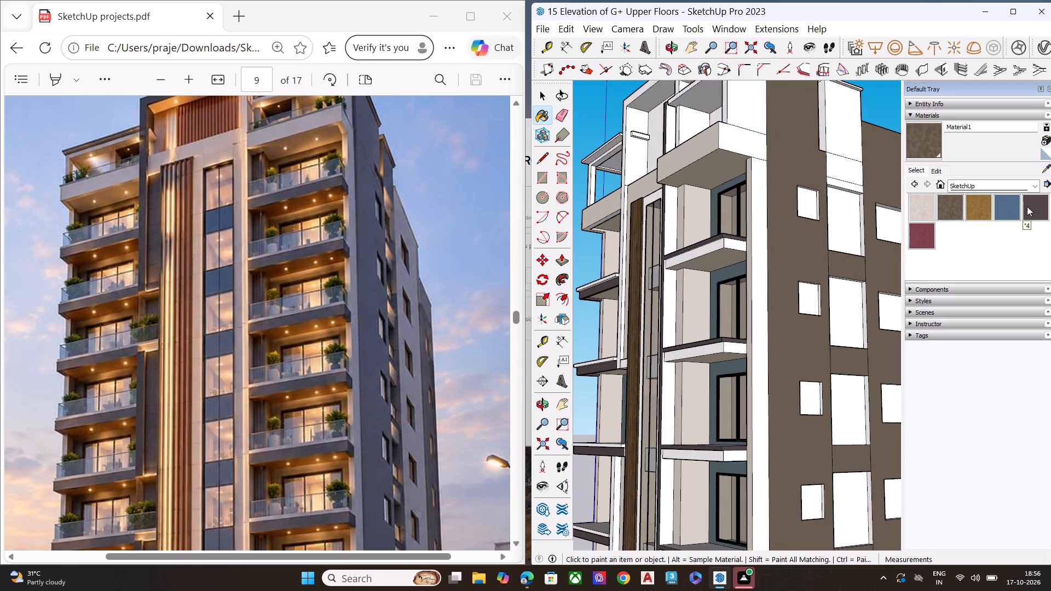
left_click(925, 241)
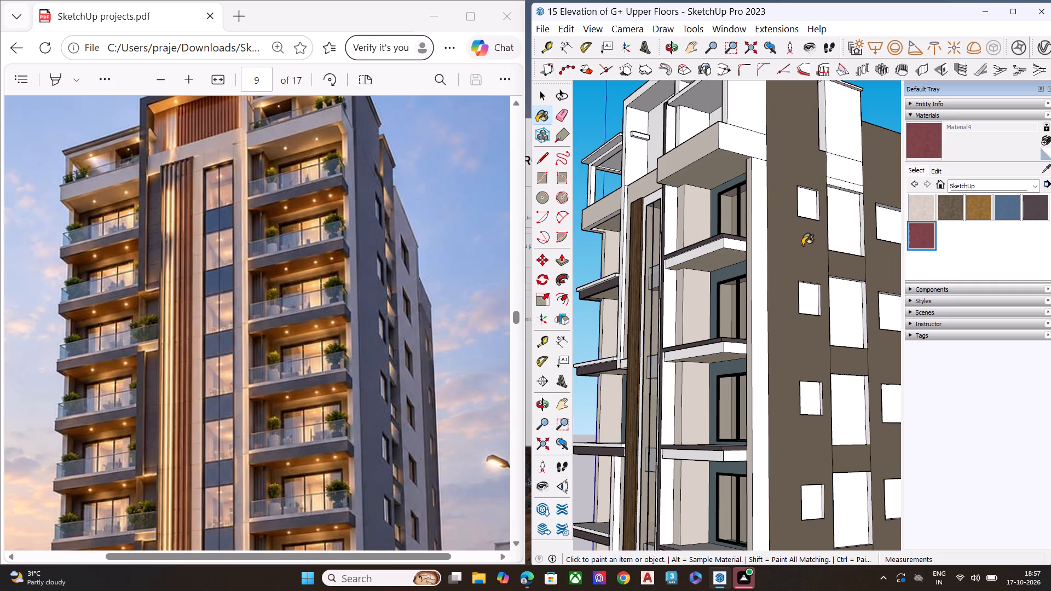
scroll(713, 236, "down", 7)
left_click(840, 256)
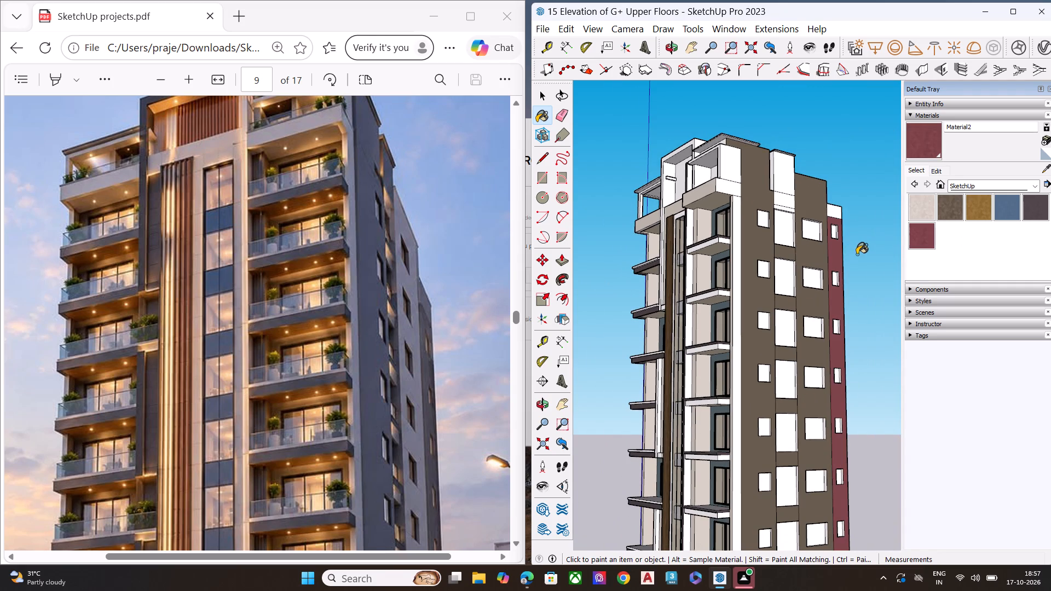
scroll(793, 208, "up", 2)
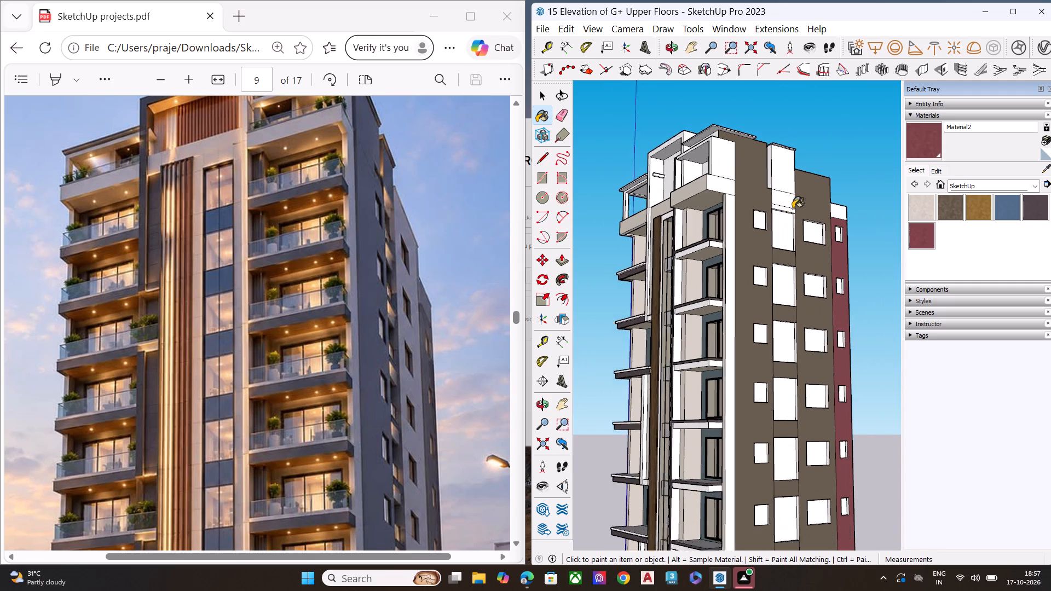
scroll(793, 208, "up", 1)
left_click(788, 180)
Paint the right roof terrace frame maroon on its outer side, front face and inner post beside the central block.
scroll(704, 135, "up", 4)
left_click(704, 135)
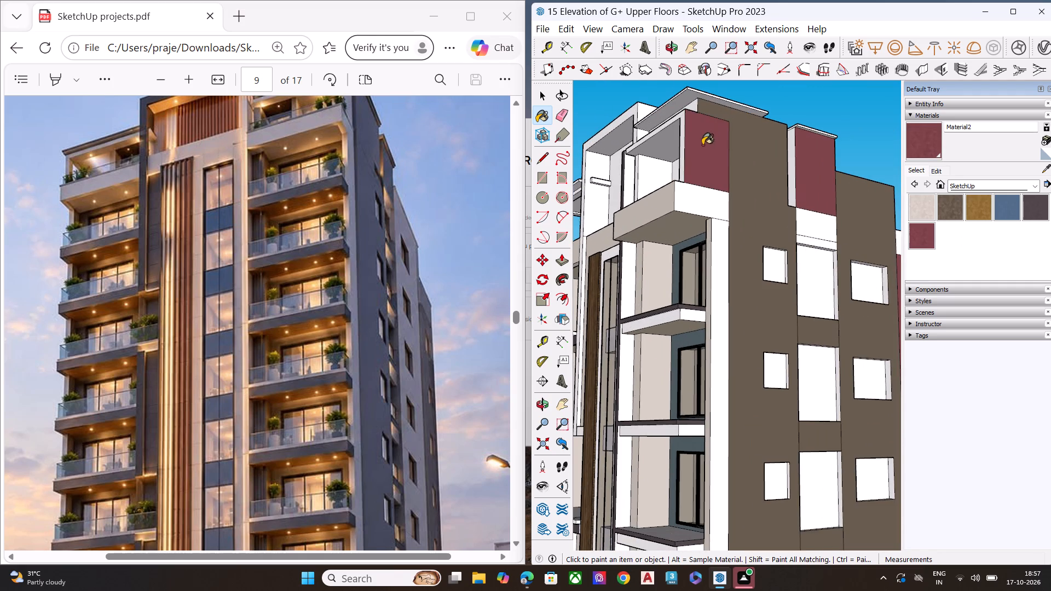
middle_click_drag(701, 149, 827, 236)
scroll(796, 190, "up", 7)
left_click(731, 122)
scroll(777, 159, "down", 6)
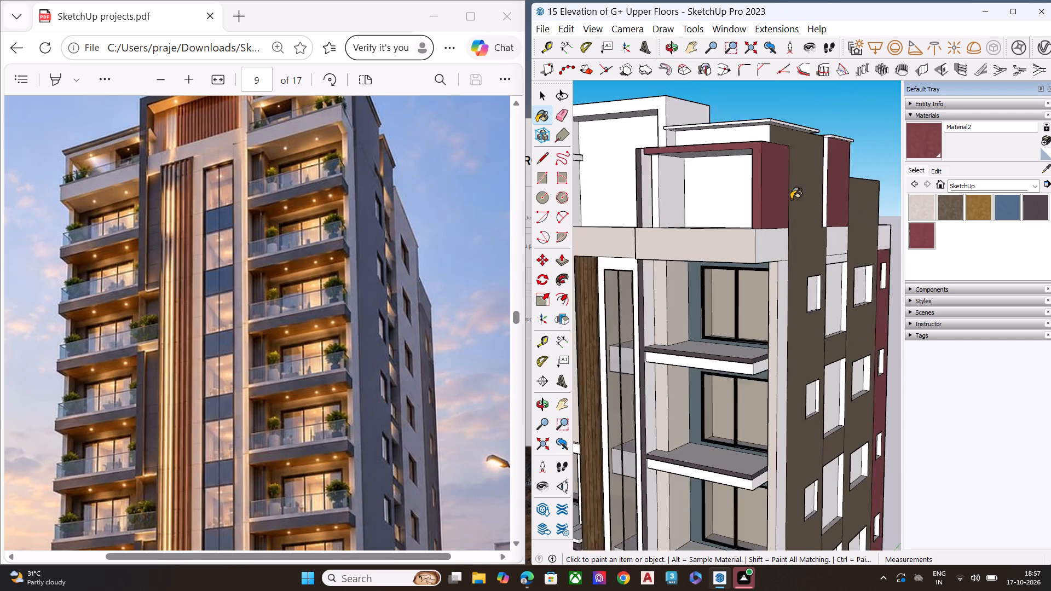
scroll(791, 199, "down", 2)
scroll(650, 125, "up", 2)
middle_click_drag(649, 147, 753, 164)
scroll(753, 164, "up", 5)
scroll(674, 199, "up", 6)
left_click(711, 193)
left_click(736, 195)
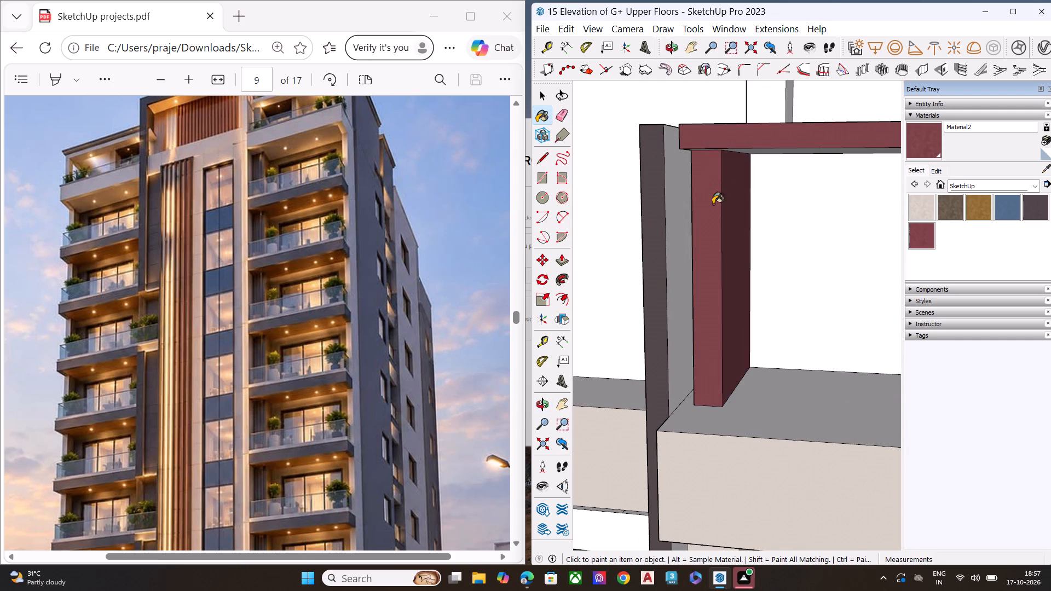
Paint the front and outer side of the tall frame around the central roof block maroon.
scroll(689, 215, "down", 3)
scroll(689, 215, "up", 1)
scroll(689, 215, "down", 1)
scroll(689, 215, "up", 1)
scroll(689, 215, "down", 2)
scroll(797, 221, "up", 1)
scroll(797, 221, "down", 7)
left_click(770, 137)
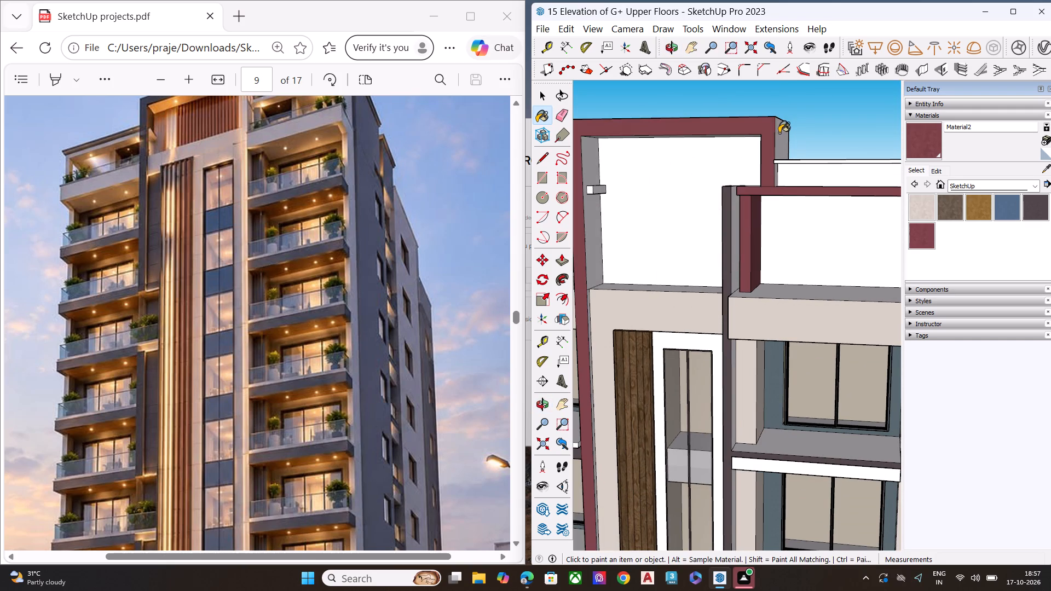
left_click(779, 133)
scroll(815, 156, "down", 8)
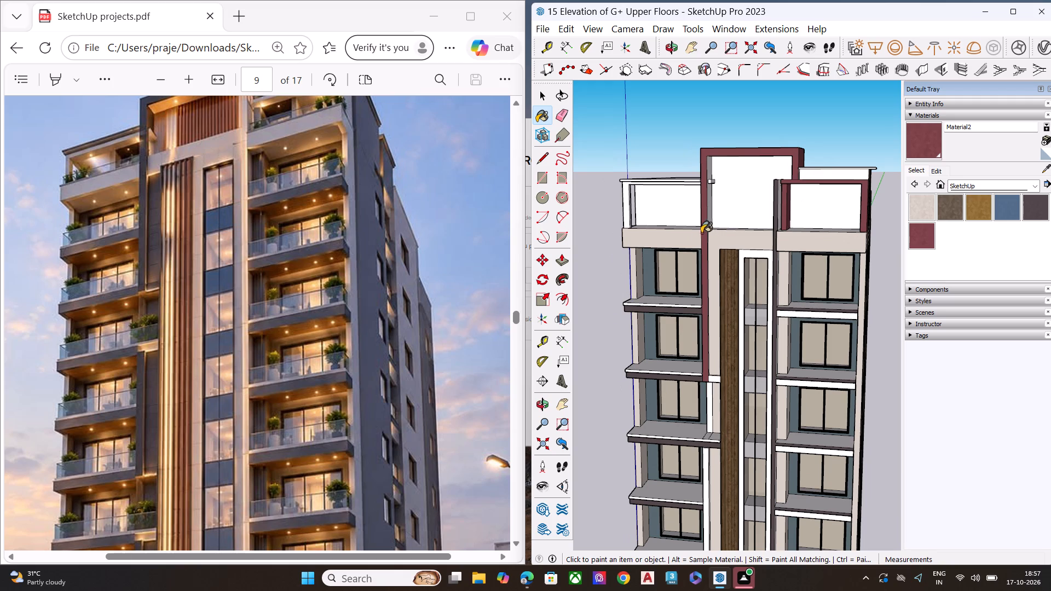
Paint the left roof terrace maroon on its frame front, back wall, inner side faces and lintel underside.
scroll(800, 199, "down", 7)
middle_click_drag(822, 293, 864, 222)
scroll(732, 152, "up", 3)
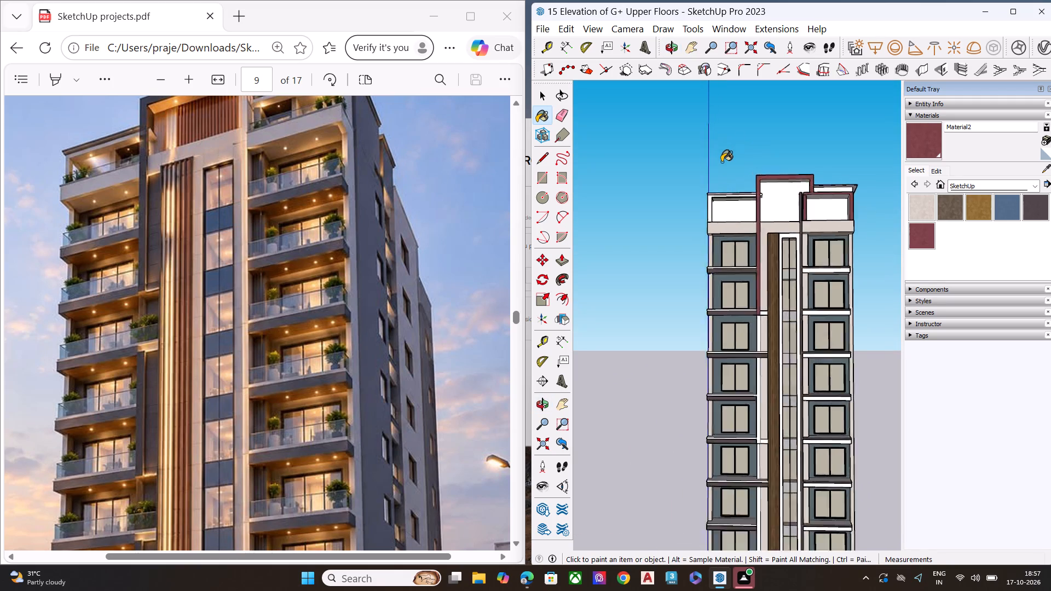
scroll(721, 162, "up", 5)
scroll(720, 195, "down", 1)
scroll(720, 195, "up", 8)
left_click(685, 242)
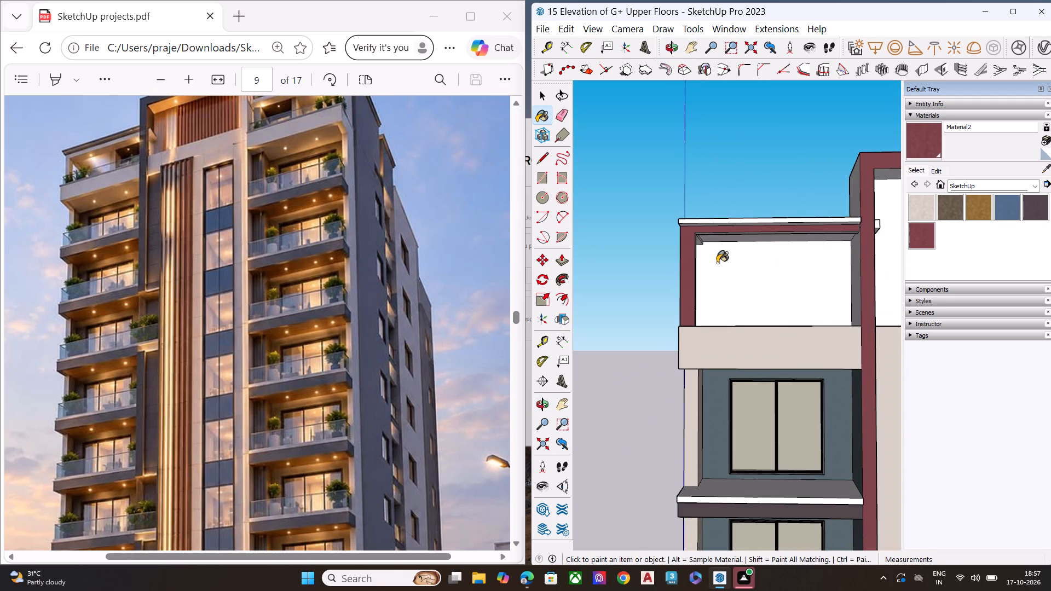
left_click(717, 263)
middle_click_drag(713, 255, 691, 168)
scroll(695, 177, "up", 7)
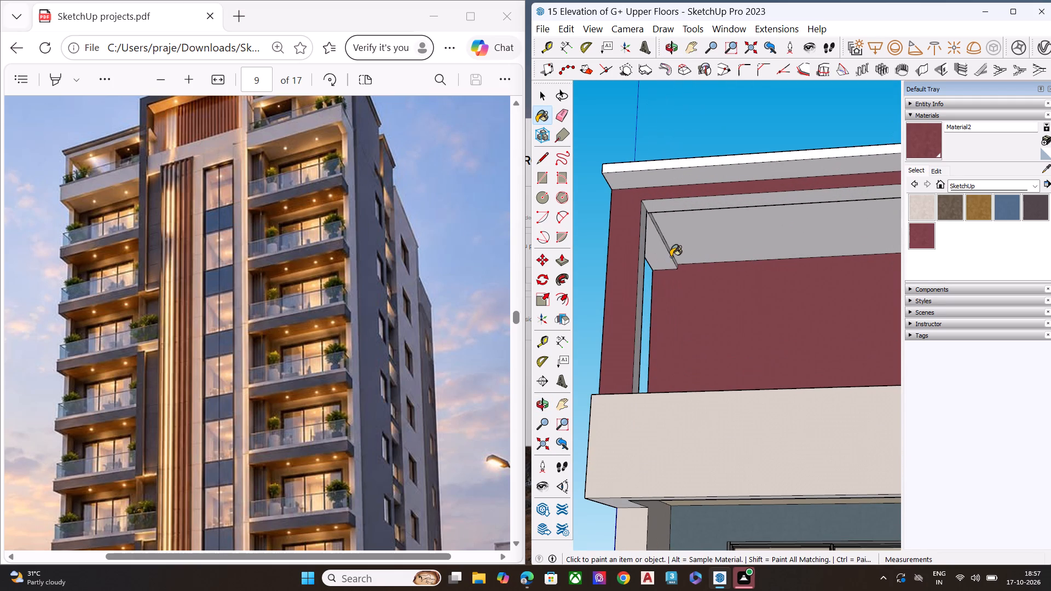
left_click(643, 244)
left_click(655, 245)
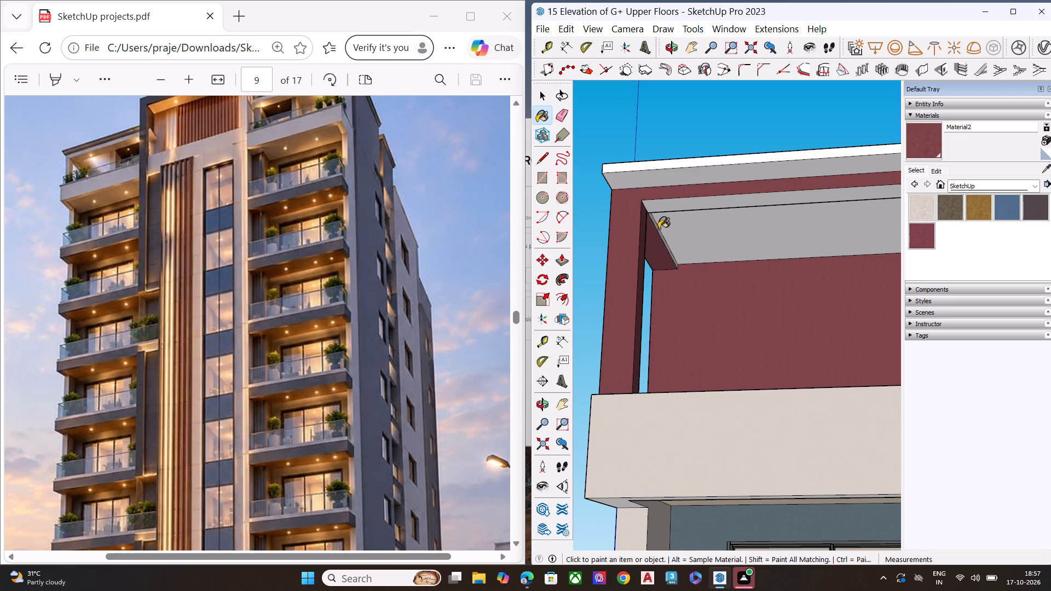
left_click(664, 208)
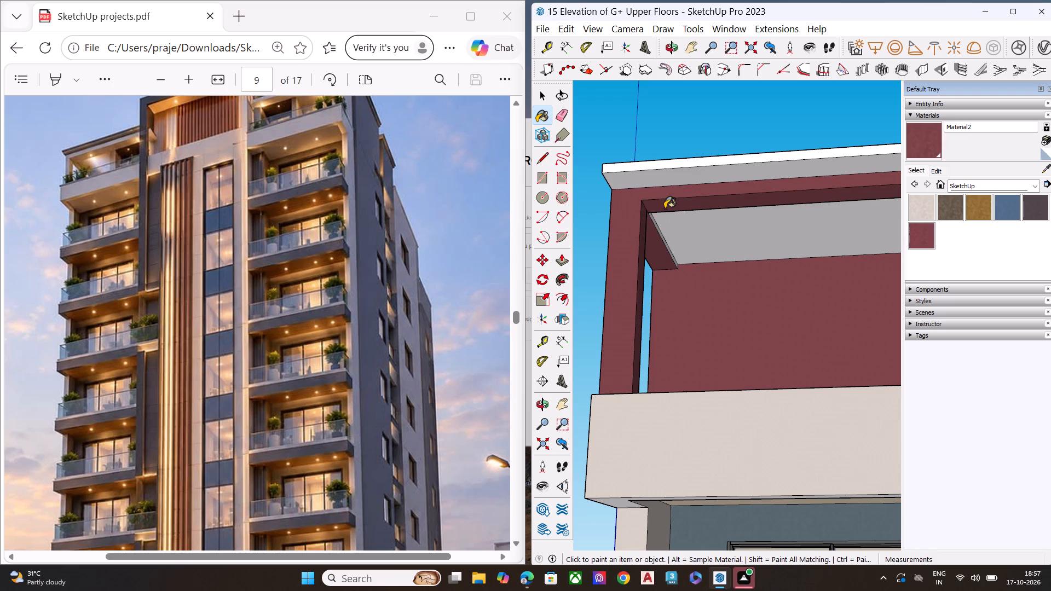
Paint the back walls of the right roof terrace and the central roof block maroon.
scroll(665, 208, "down", 17)
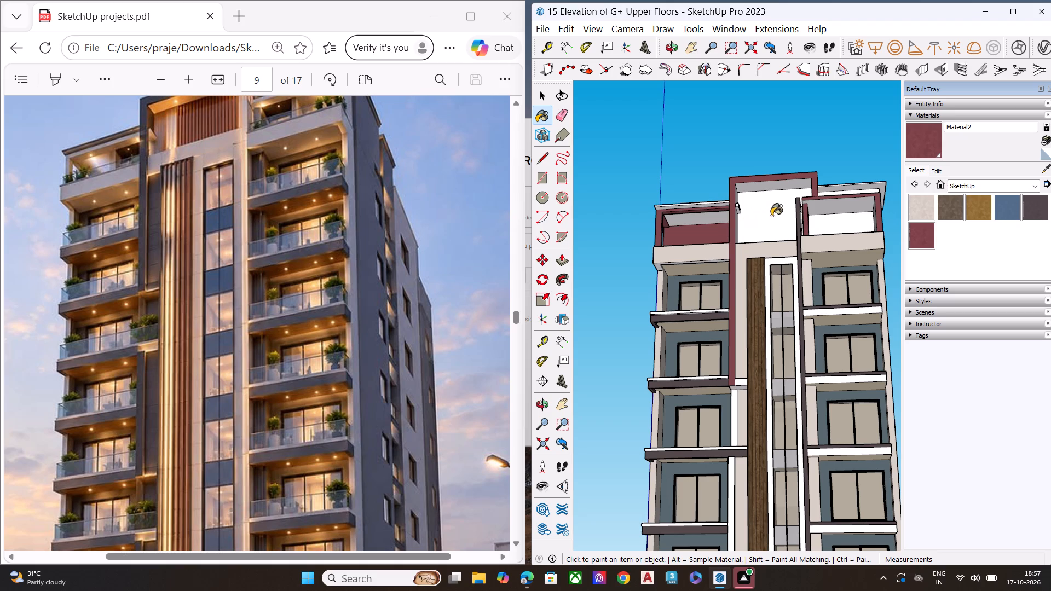
left_click(835, 222)
left_click(768, 219)
scroll(769, 217, "down", 7)
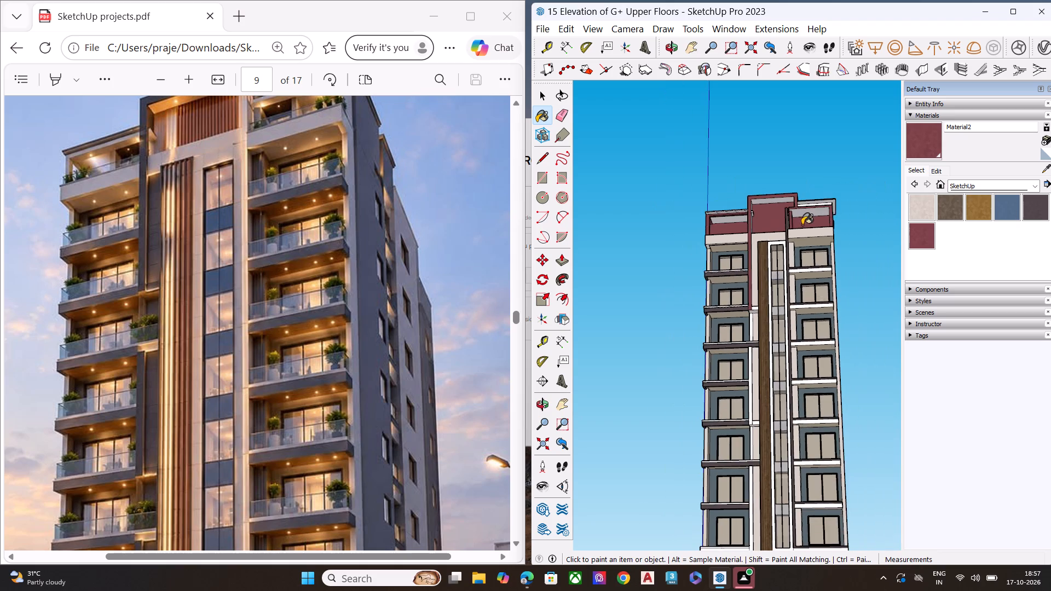
Paint the ceilings of the central roof block and both roof terraces with the light beige textured material.
middle_click_drag(802, 225, 833, 140)
scroll(825, 170, "up", 1)
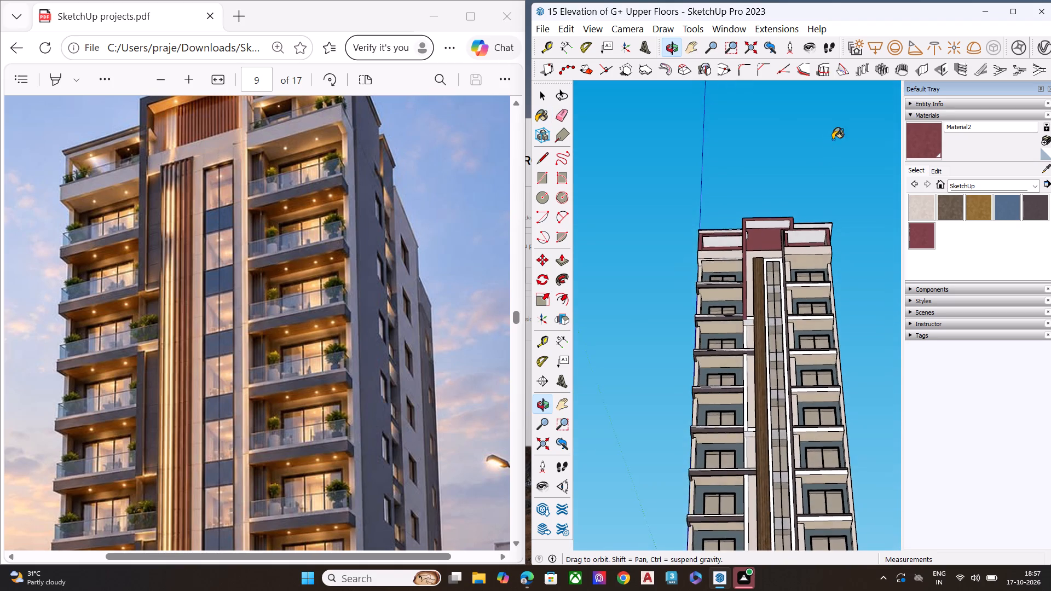
scroll(807, 187, "up", 7)
scroll(758, 235, "down", 6)
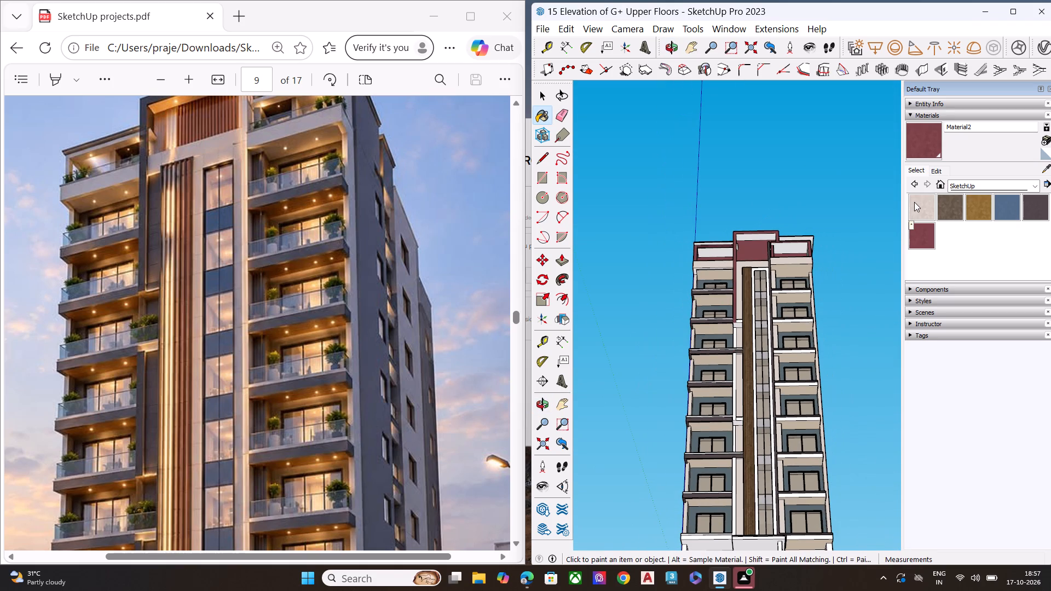
left_click(914, 202)
scroll(778, 229, "up", 7)
left_click(759, 241)
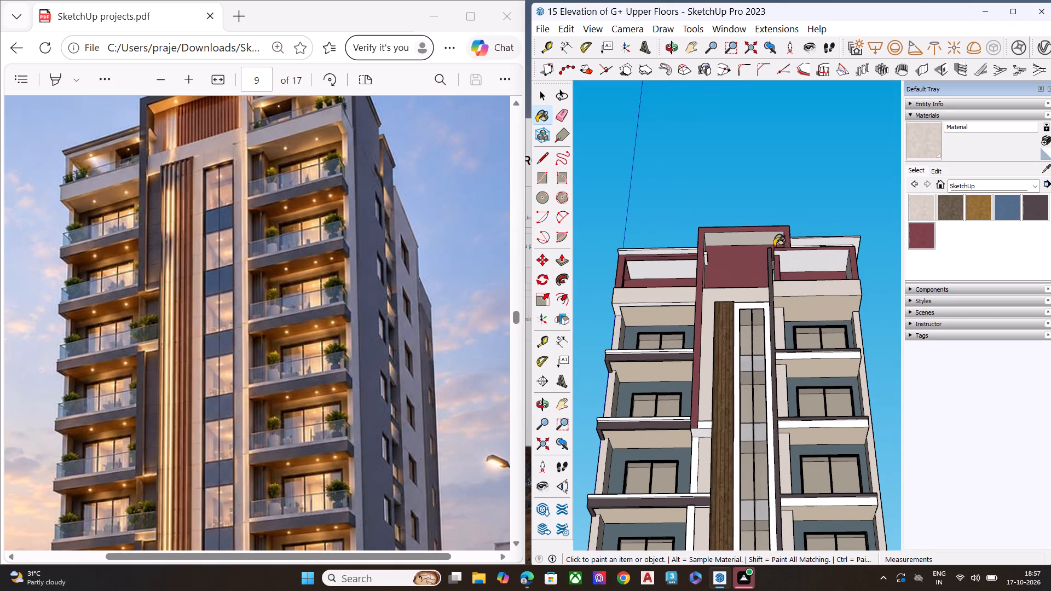
left_click(804, 264)
left_click(647, 271)
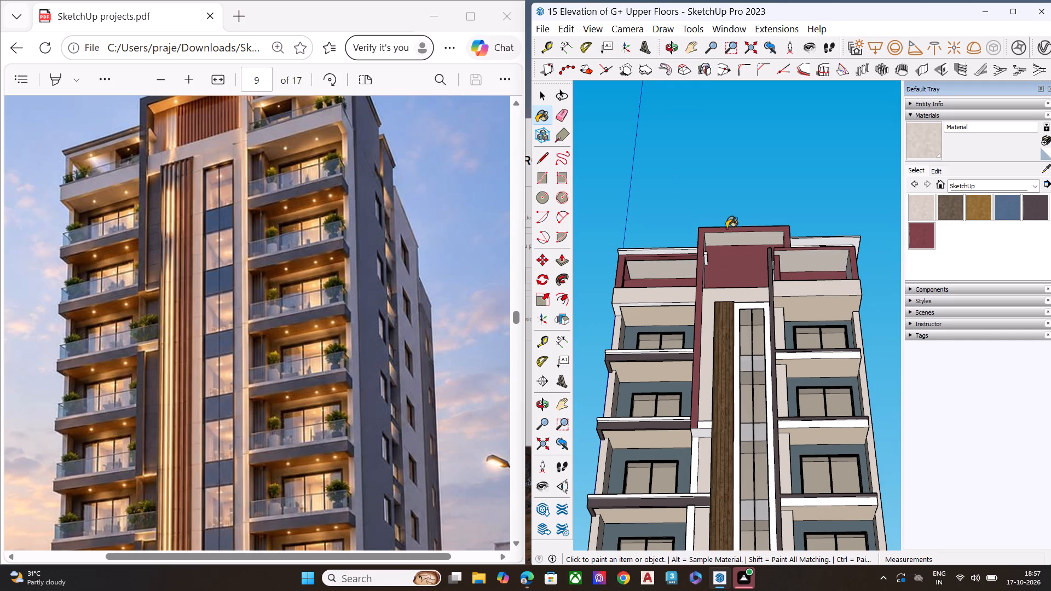
scroll(730, 218, "down", 2)
scroll(730, 218, "up", 1)
scroll(730, 218, "down", 3)
middle_click_drag(769, 224, 771, 433)
scroll(764, 366, "up", 1)
scroll(752, 235, "down", 2)
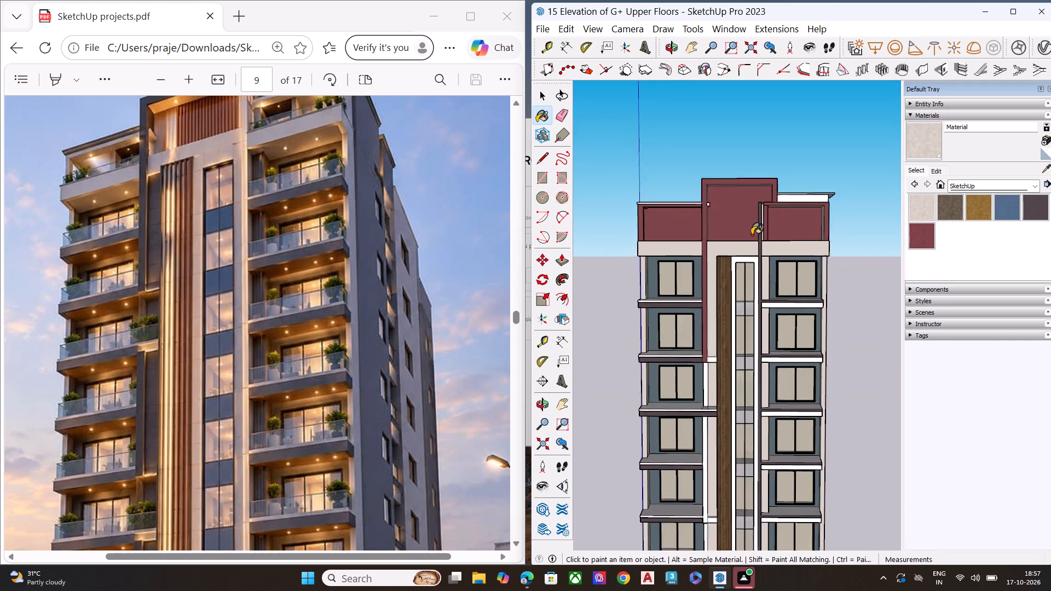
Paint the white frame around the tall central window strip with the blue material.
scroll(752, 235, "down", 7)
scroll(745, 484, "up", 1)
scroll(746, 485, "down", 1)
scroll(746, 485, "up", 5)
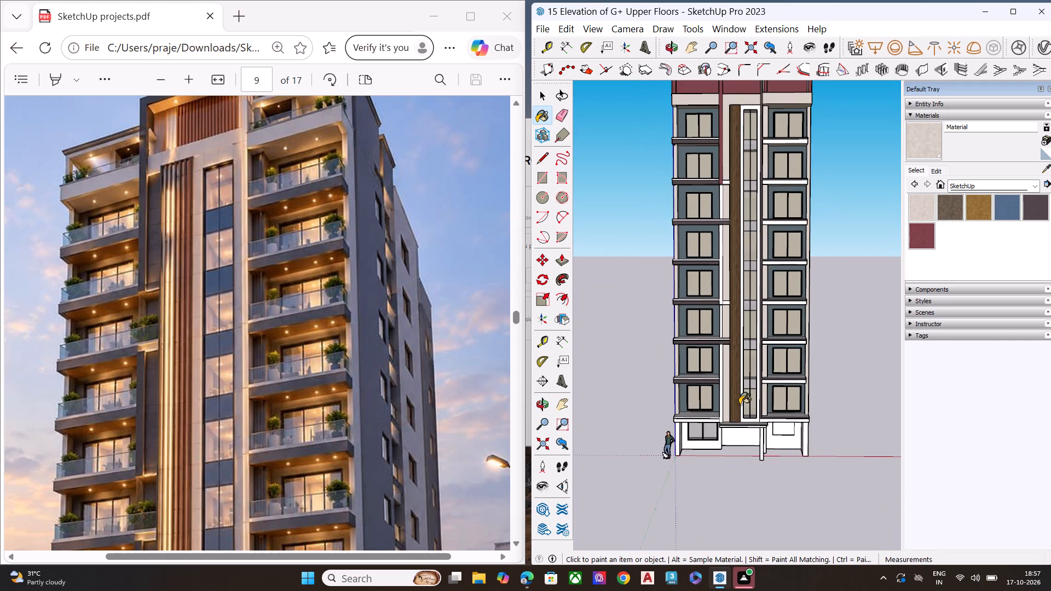
scroll(740, 378, "up", 1)
middle_click_drag(739, 358, 739, 316)
scroll(756, 251, "up", 1)
scroll(756, 251, "down", 7)
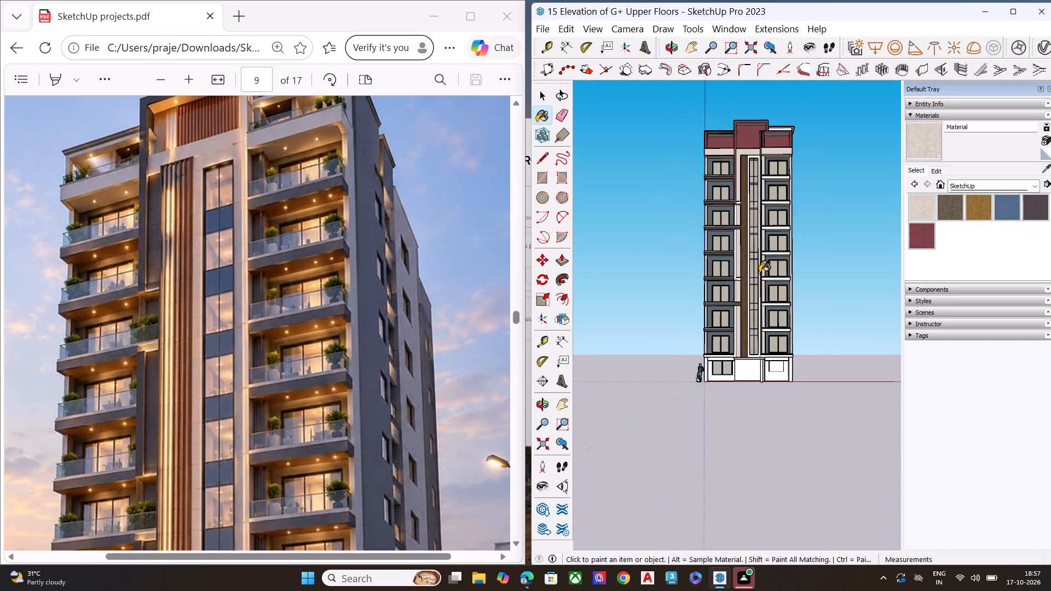
key("space")
scroll(730, 157, "up", 7)
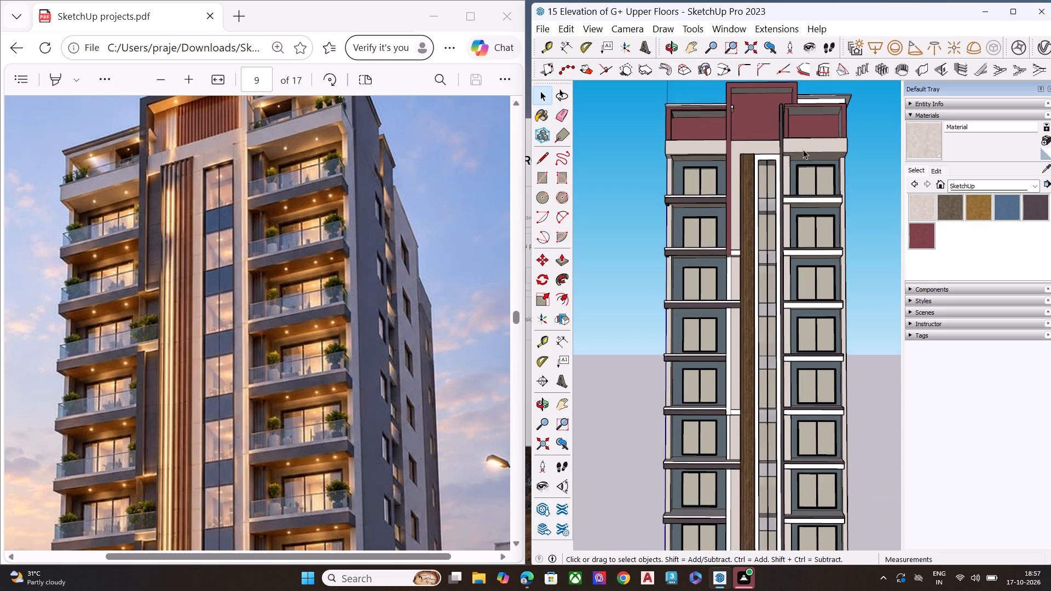
scroll(797, 162, "up", 4)
scroll(796, 162, "down", 2)
scroll(796, 162, "up", 8)
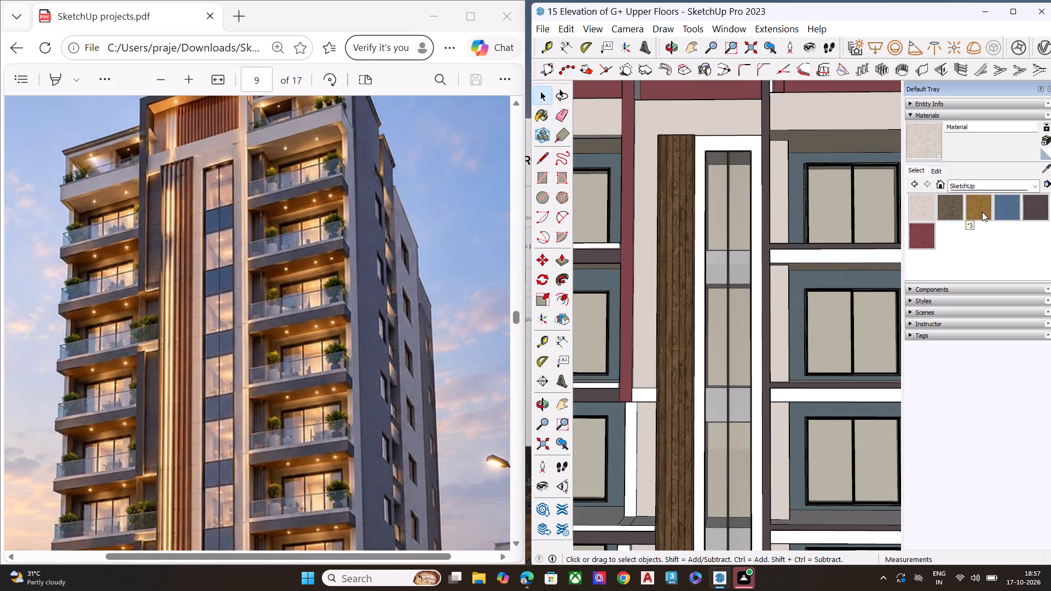
left_click(1004, 208)
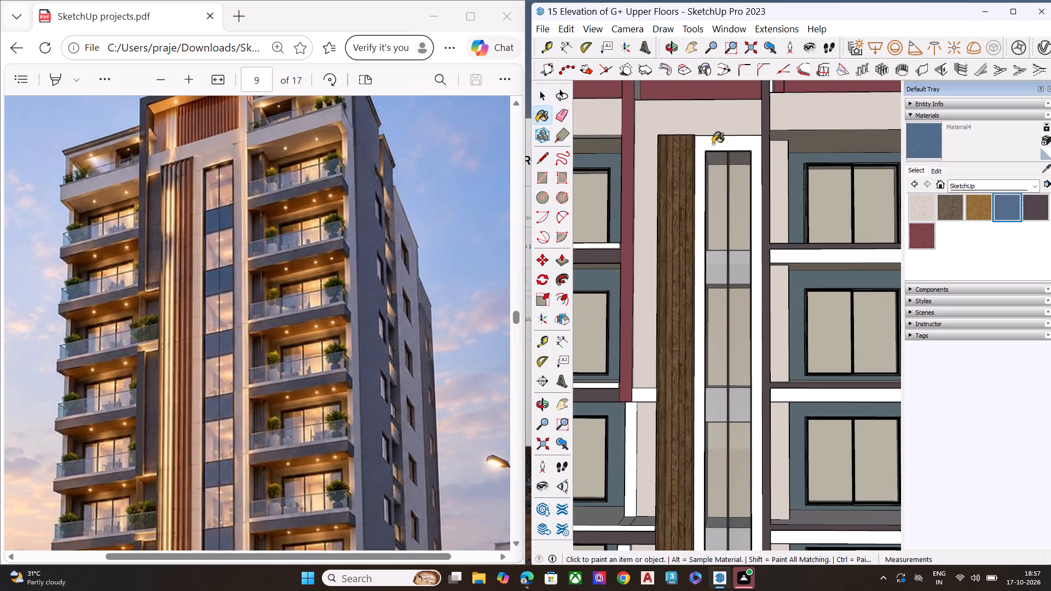
left_click(707, 145)
scroll(758, 128, "down", 3)
scroll(761, 130, "up", 1)
scroll(761, 130, "down", 13)
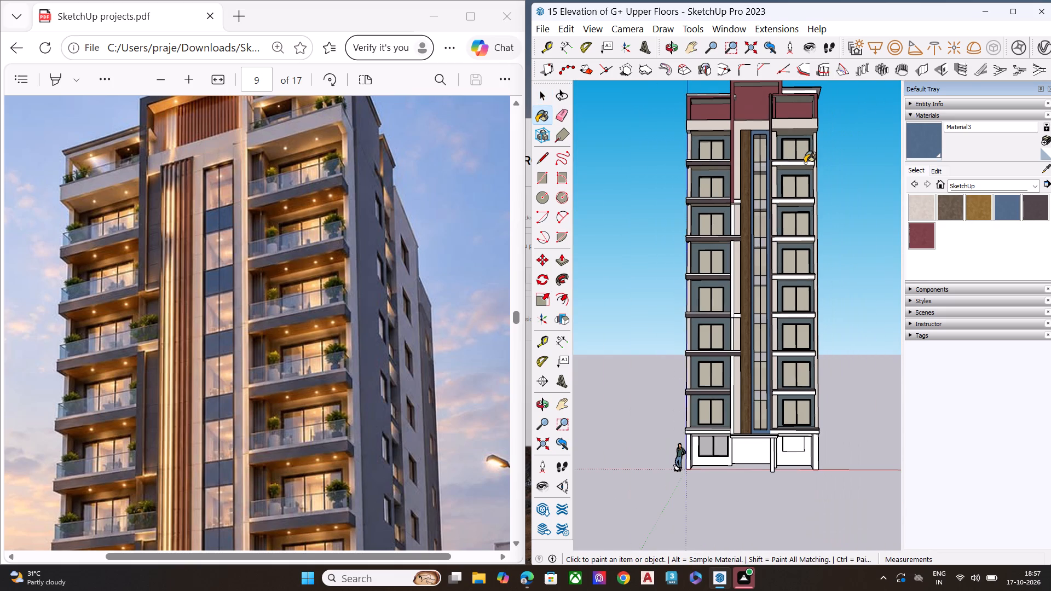
key("space")
key("space")
type("v")
left_click(844, 270)
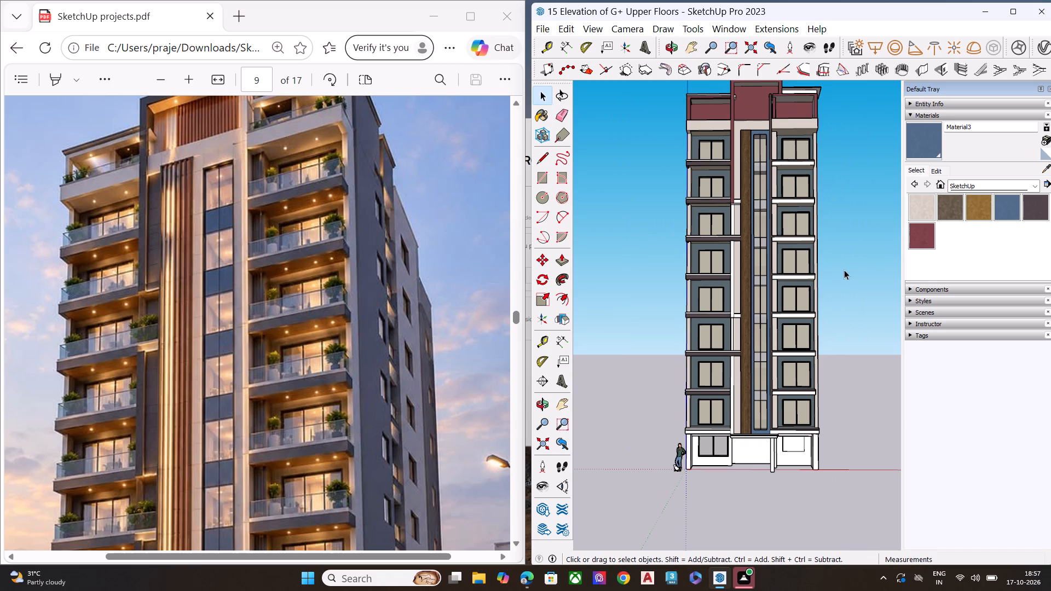
Examine the tower's painted facade, balcony slabs and roof terraces from the front and from both sides.
middle_click_drag(788, 186, 521, 241)
scroll(622, 228, "up", 2)
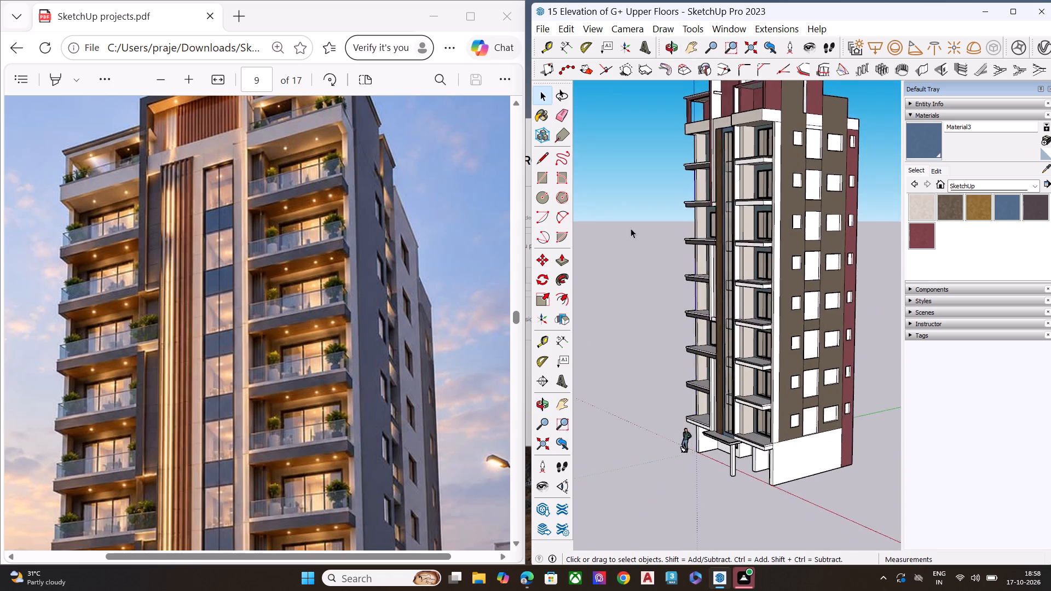
scroll(631, 228, "up", 7)
middle_click_drag(748, 180, 801, 341)
scroll(801, 329, "up", 1)
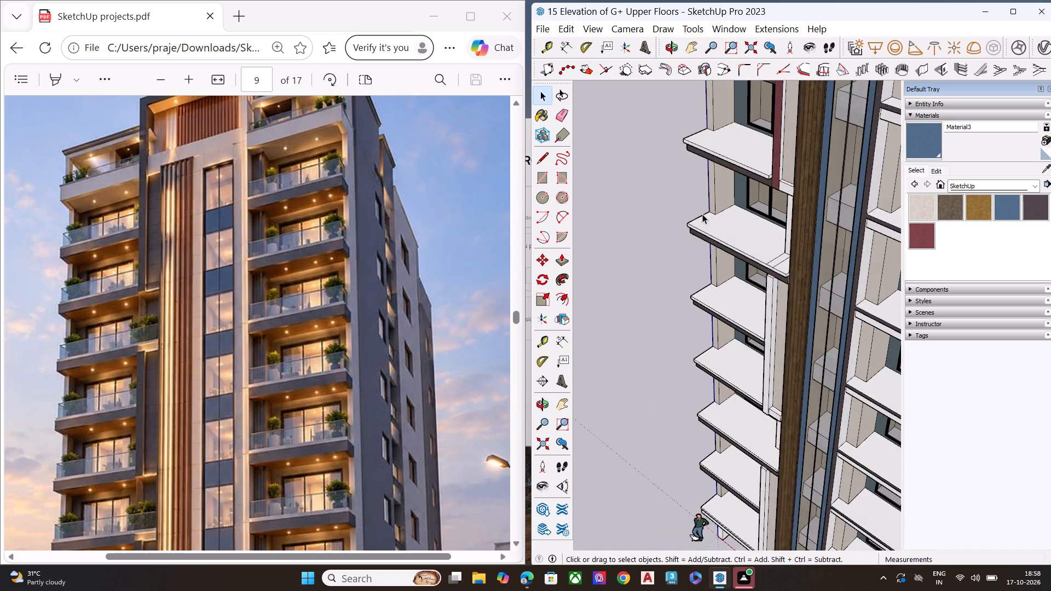
scroll(689, 199, "down", 8)
middle_click_drag(713, 217, 911, 0)
scroll(717, 233, "up", 4)
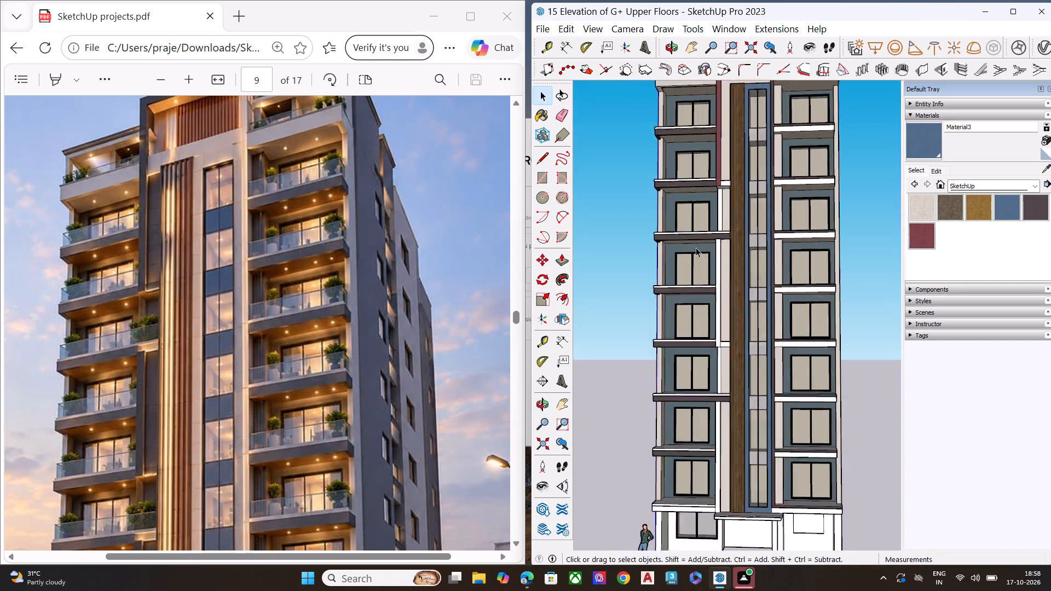
scroll(696, 247, "up", 5)
scroll(688, 252, "down", 6)
middle_click_drag(698, 234, 702, 228)
scroll(699, 233, "up", 8)
scroll(688, 237, "down", 10)
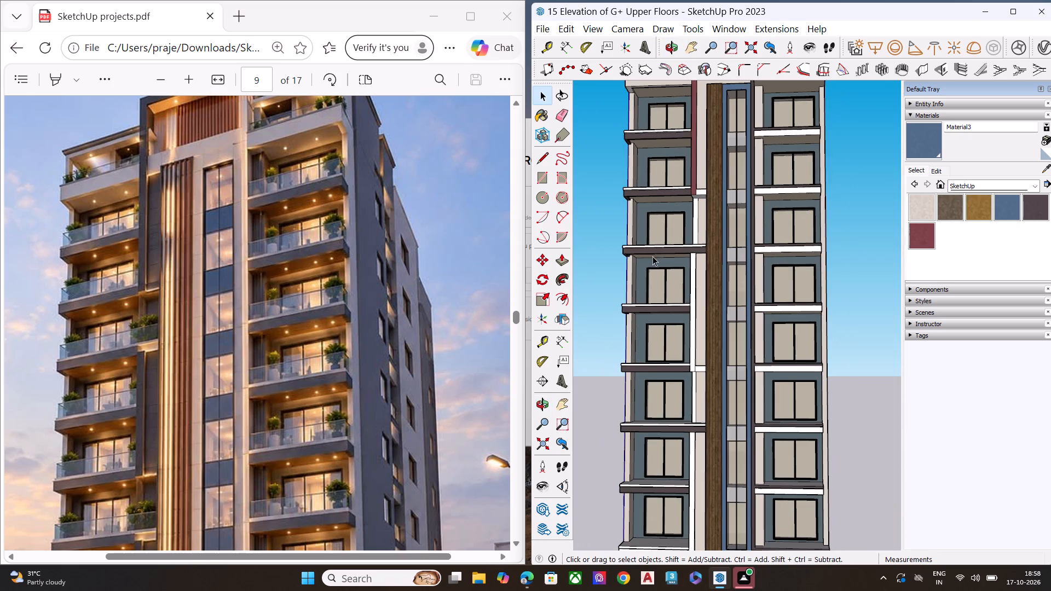
middle_click_drag(791, 253, 809, 285)
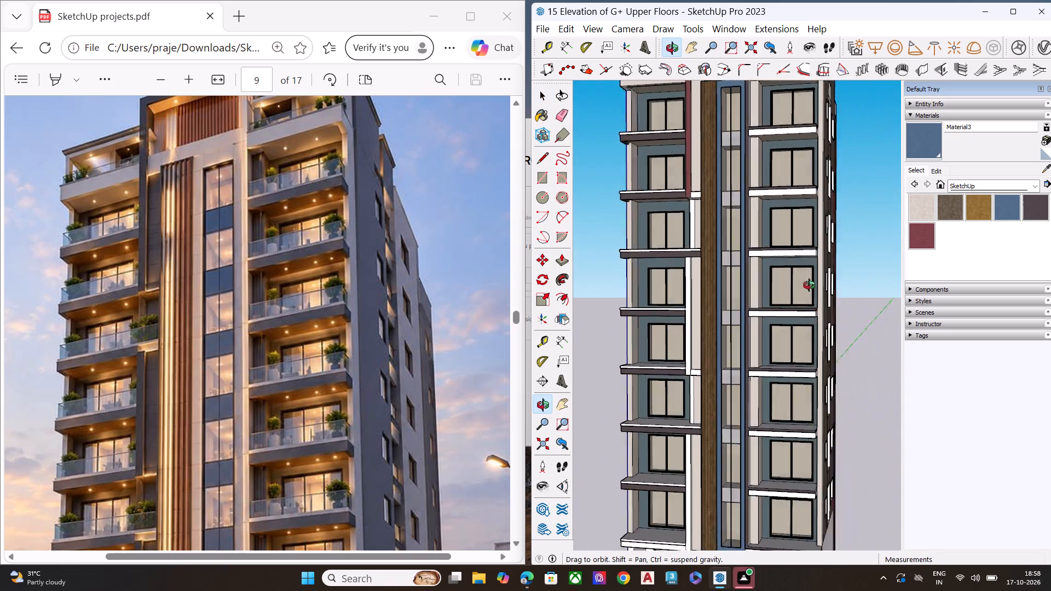
middle_click_drag(809, 285, 851, 281)
scroll(851, 281, "up", 1)
scroll(776, 294, "down", 4)
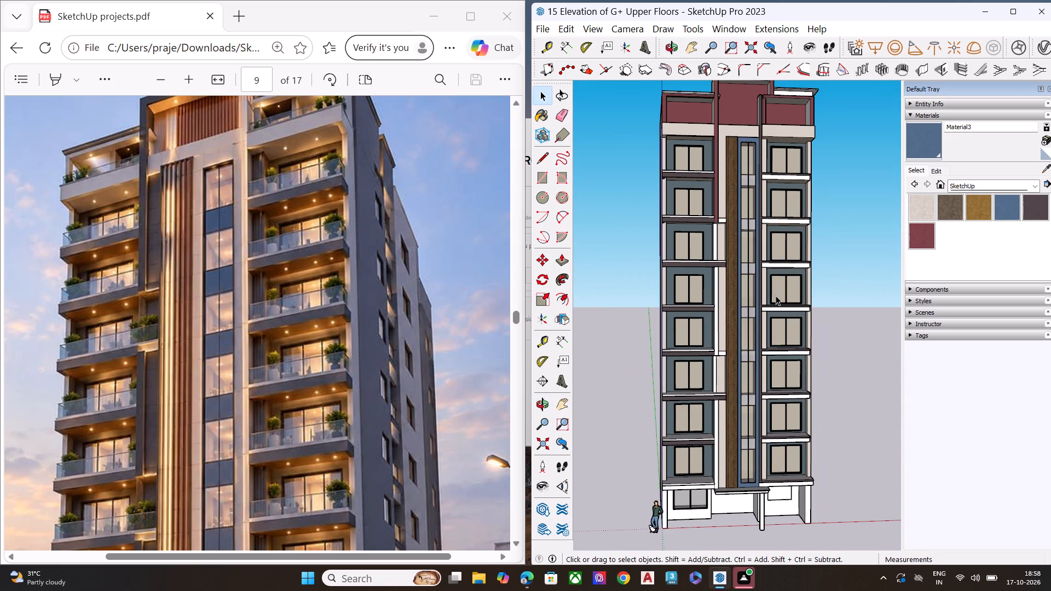
middle_click_drag(776, 296, 746, 321)
scroll(771, 219, "up", 6)
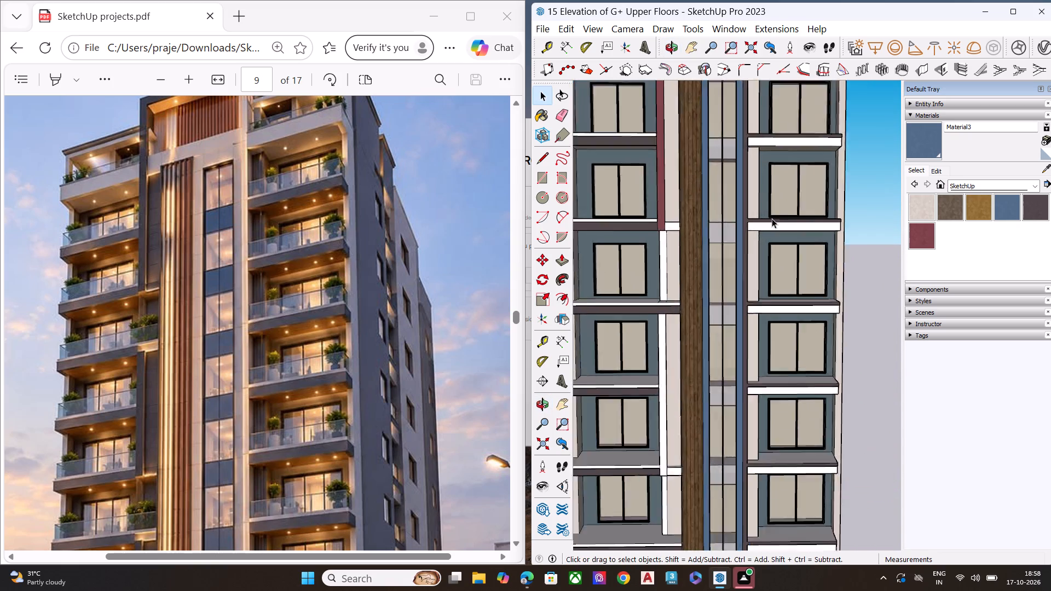
scroll(772, 218, "up", 3)
scroll(772, 218, "down", 7)
scroll(757, 213, "up", 5)
scroll(757, 213, "down", 2)
scroll(757, 213, "up", 3)
scroll(757, 213, "down", 9)
scroll(724, 219, "up", 7)
scroll(718, 219, "down", 1)
scroll(715, 221, "up", 3)
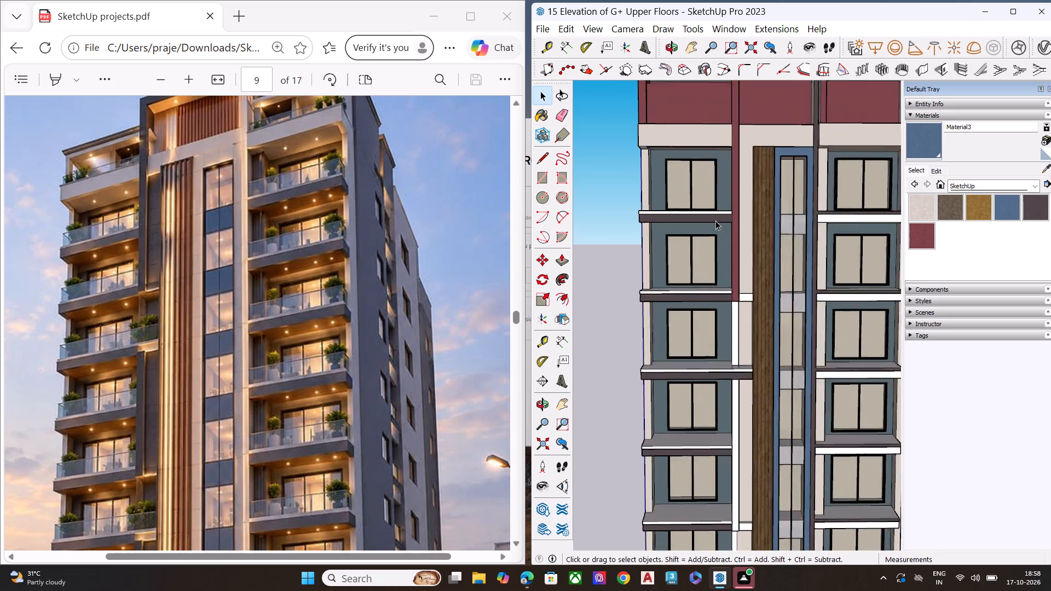
scroll(715, 221, "up", 11)
middle_click_drag(705, 205, 944, 275)
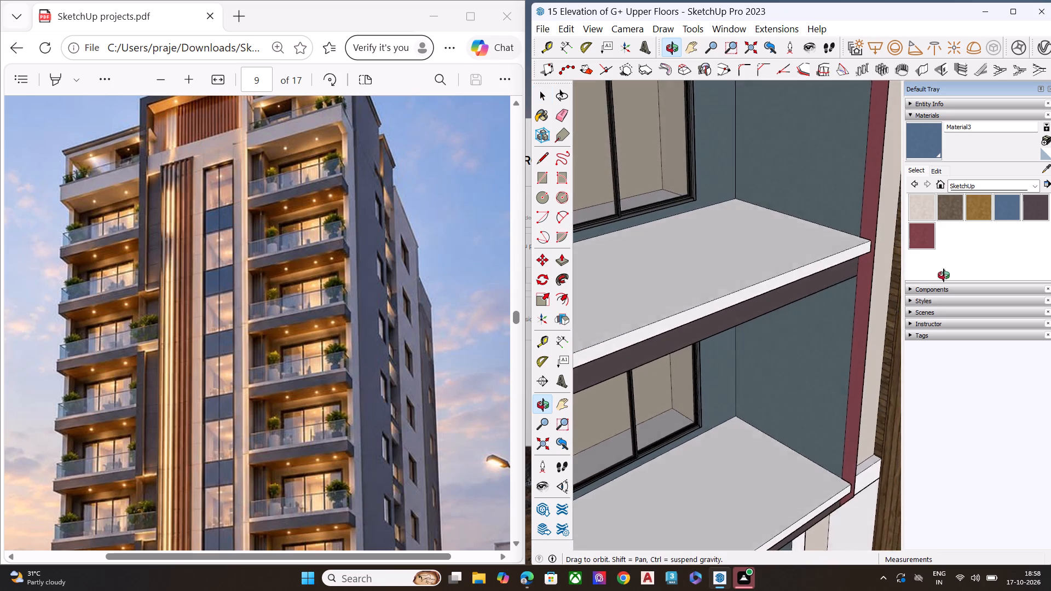
middle_click_drag(944, 275, 1026, 197)
scroll(717, 268, "down", 5)
scroll(717, 268, "up", 1)
scroll(717, 268, "down", 3)
scroll(787, 276, "up", 1)
middle_click_drag(787, 276, 768, 341)
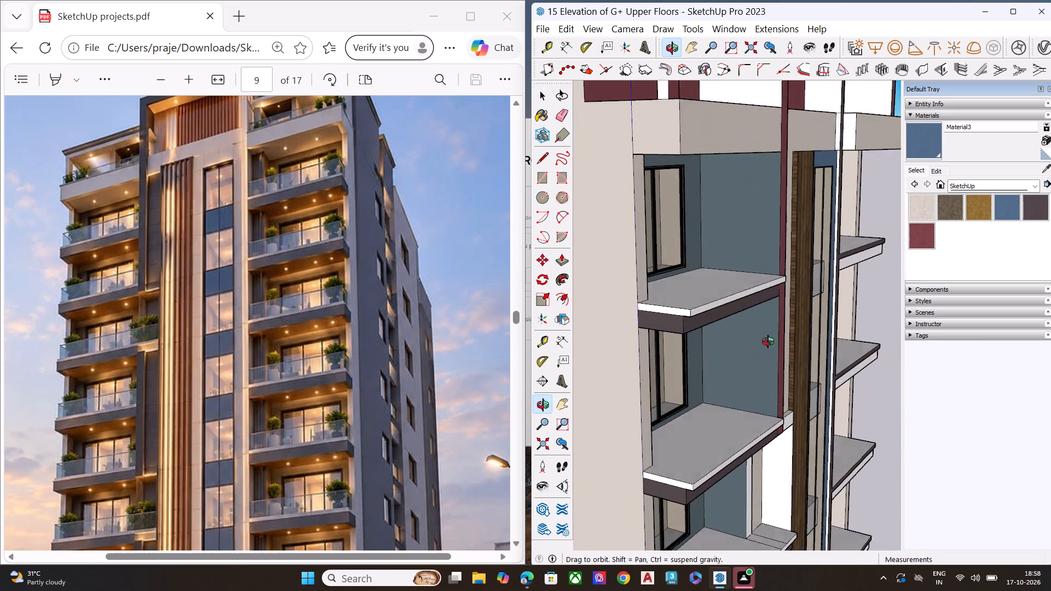
middle_click_drag(768, 341, 742, 372)
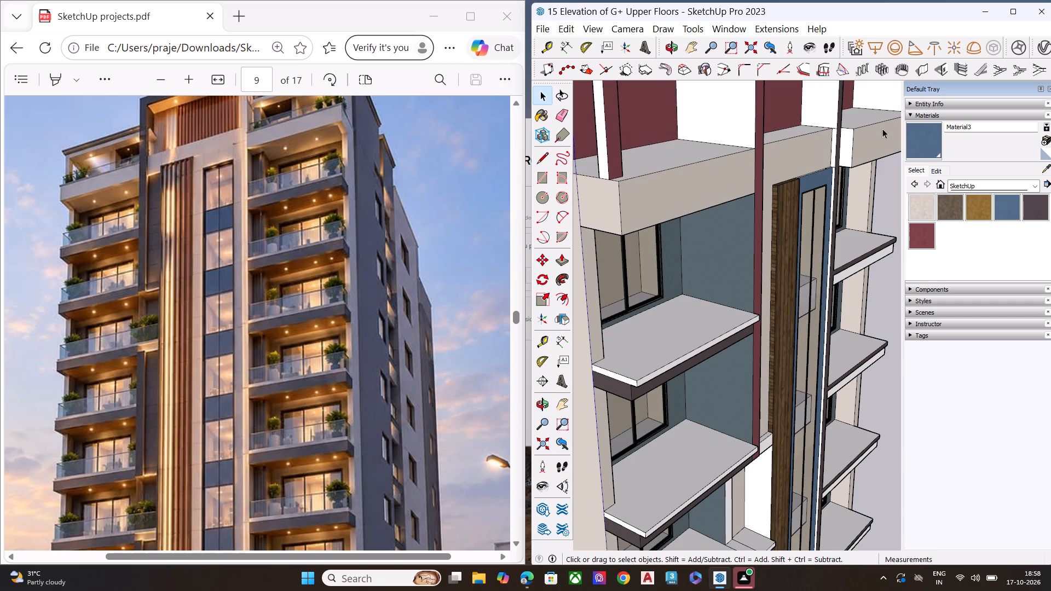
scroll(805, 164, "down", 6)
scroll(782, 271, "down", 5)
middle_click_drag(801, 315, 774, 264)
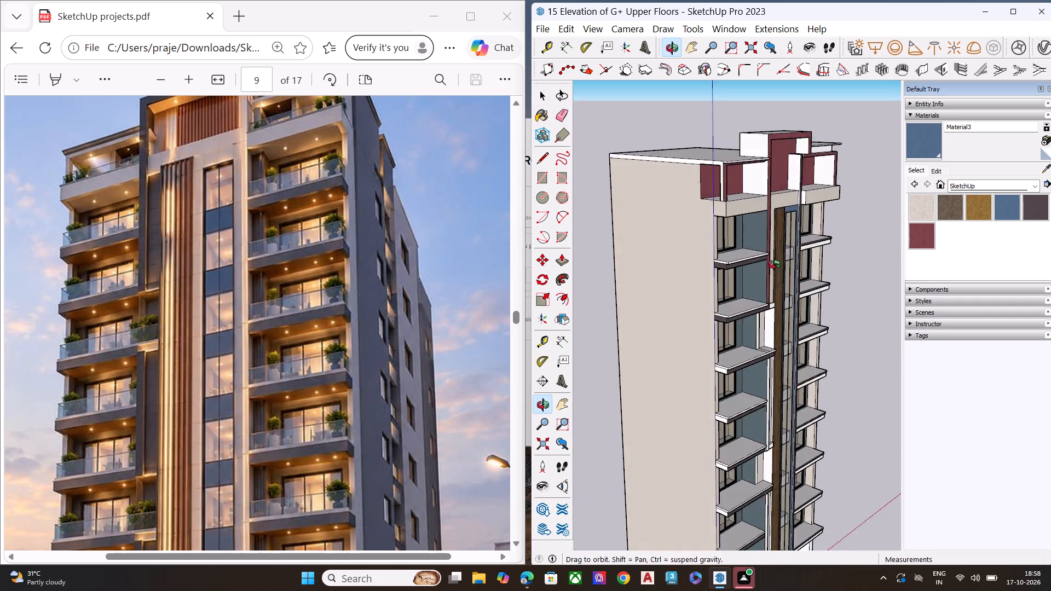
scroll(774, 261, "up", 2)
middle_click_drag(774, 264, 784, 229)
key("space")
key("space")
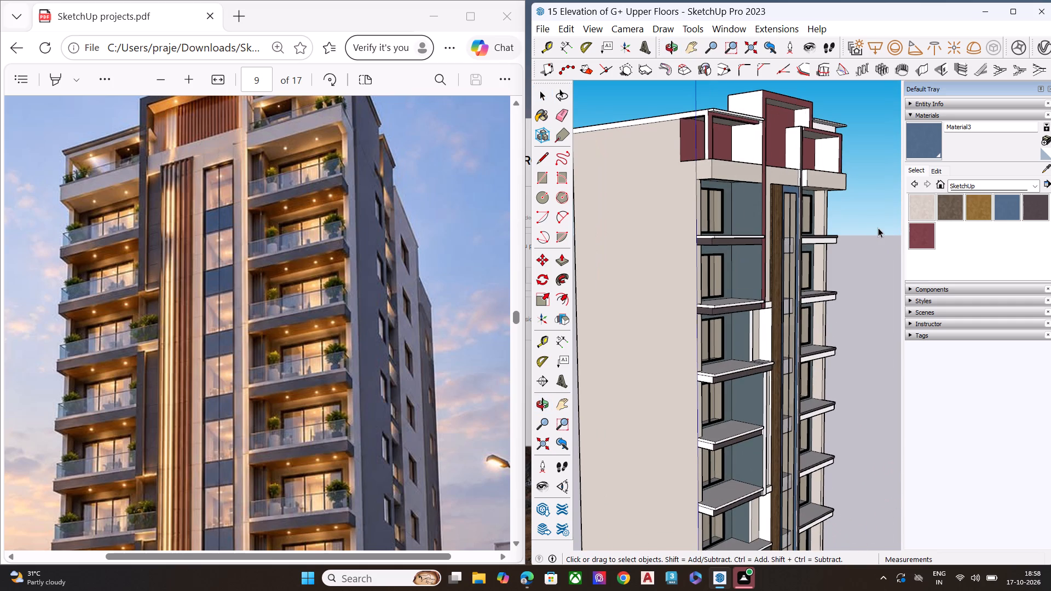
key("space")
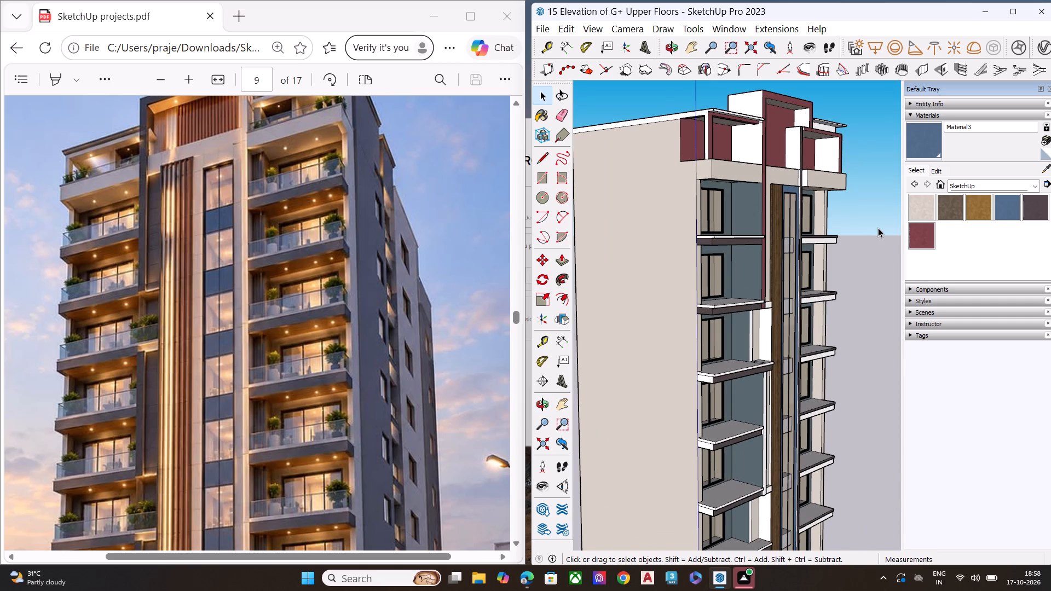
scroll(787, 240, "down", 3)
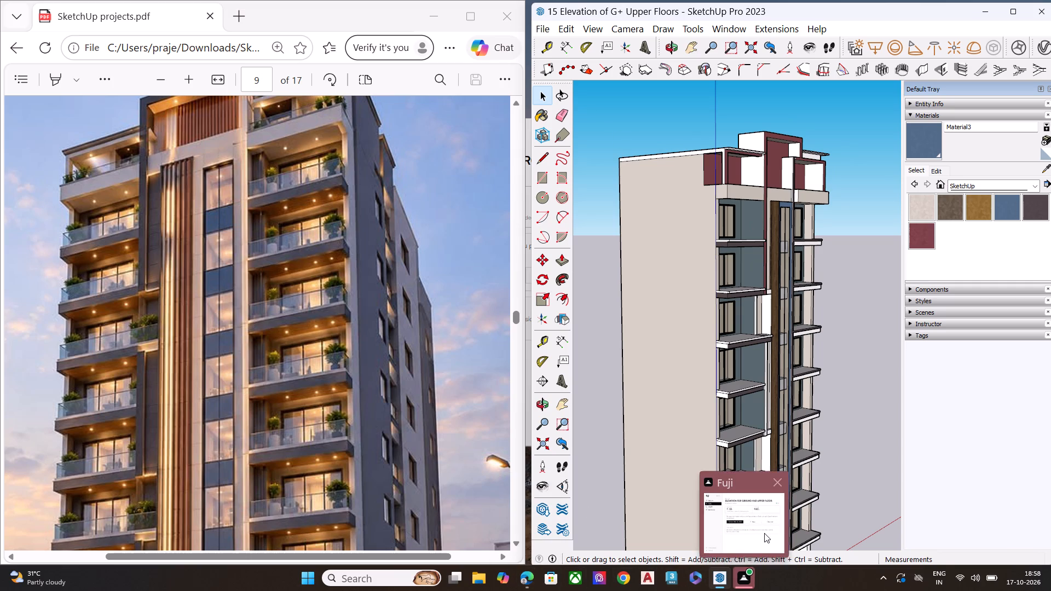
Switch to Chrome and open the 3D Warehouse website through a Google search for "3d warehouse".
left_click(525, 579)
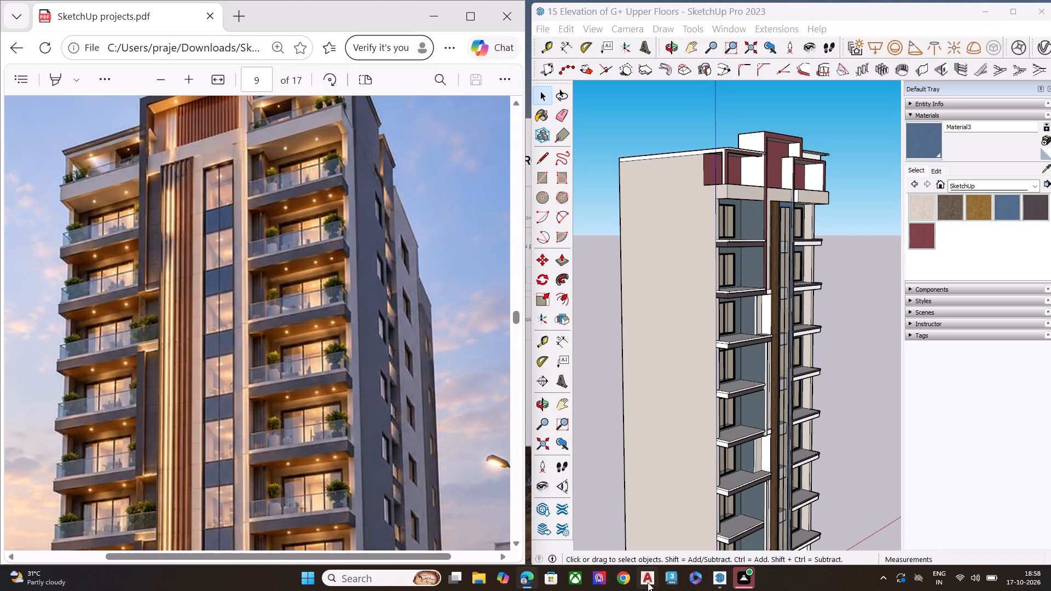
left_click(624, 583)
scroll(705, 261, "down", 8)
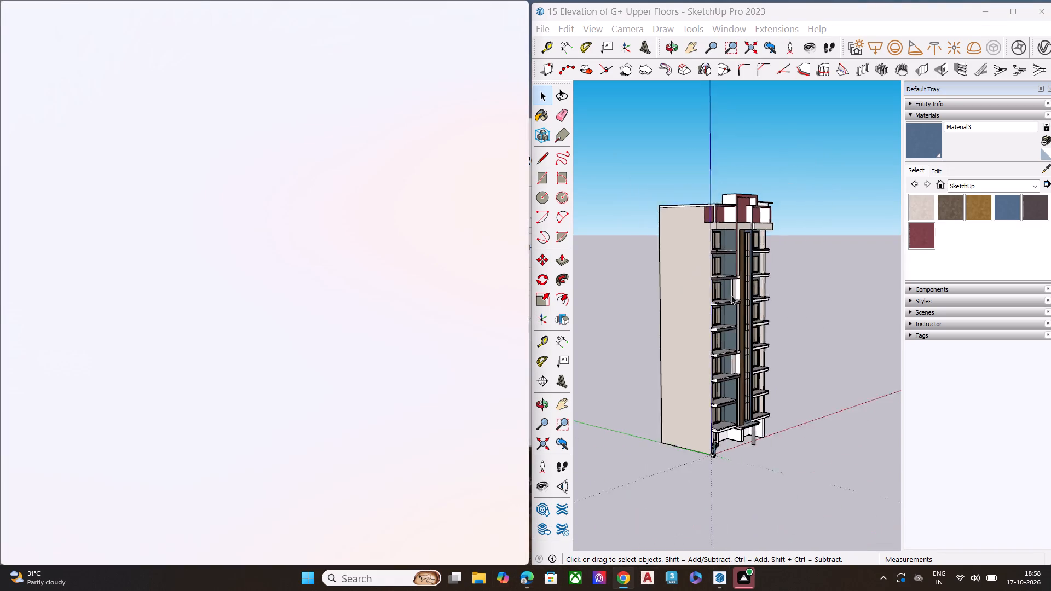
middle_click_drag(735, 296, 585, 313)
scroll(526, 302, "up", 6)
left_click(265, 310)
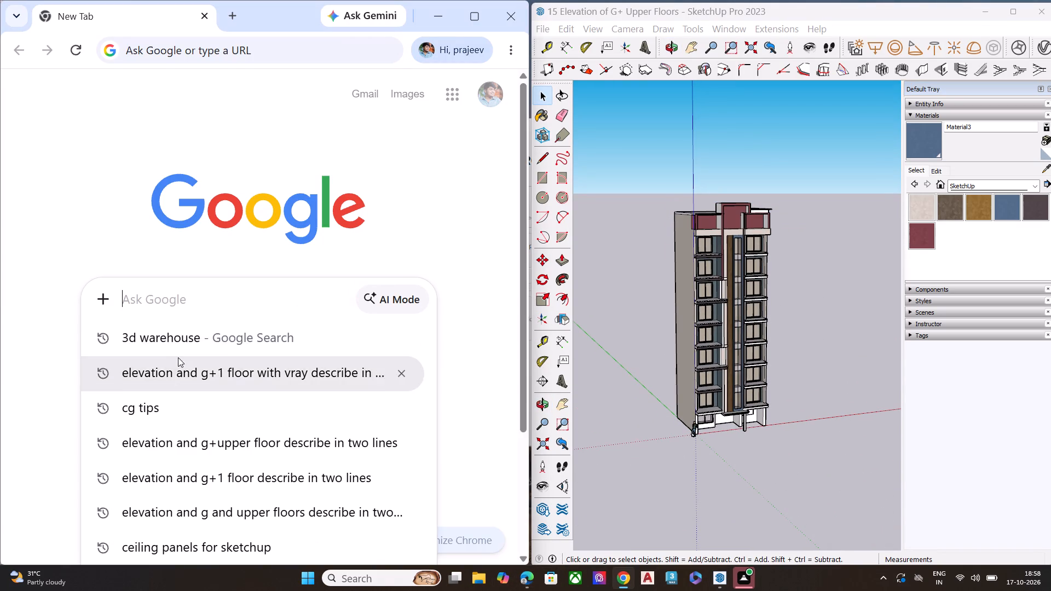
left_click(182, 345)
scroll(722, 247, "down", 5)
middle_click_drag(723, 297, 715, 212)
scroll(716, 297, "up", 5)
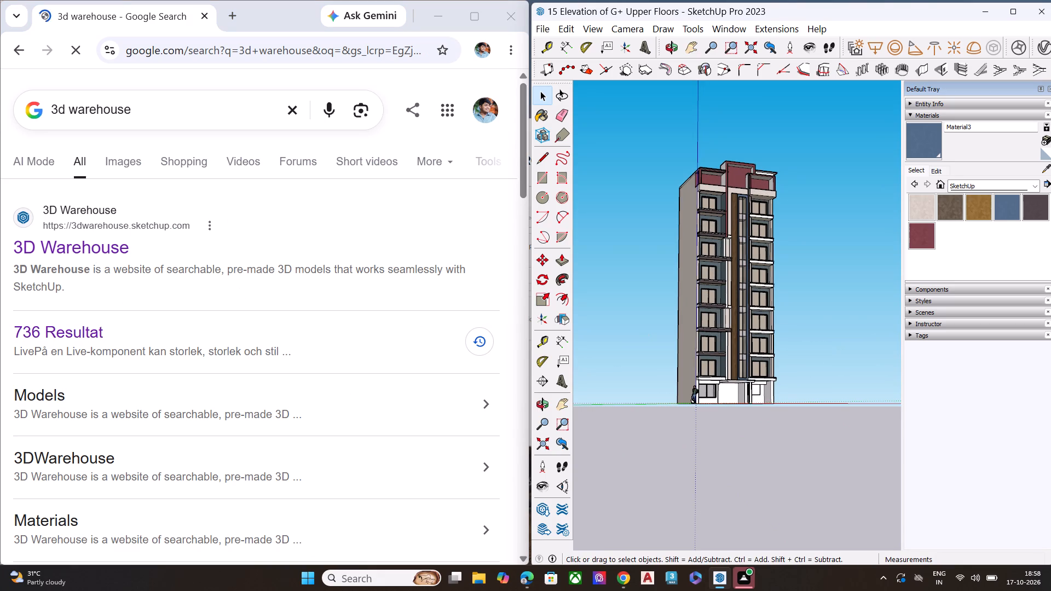
left_click(84, 244)
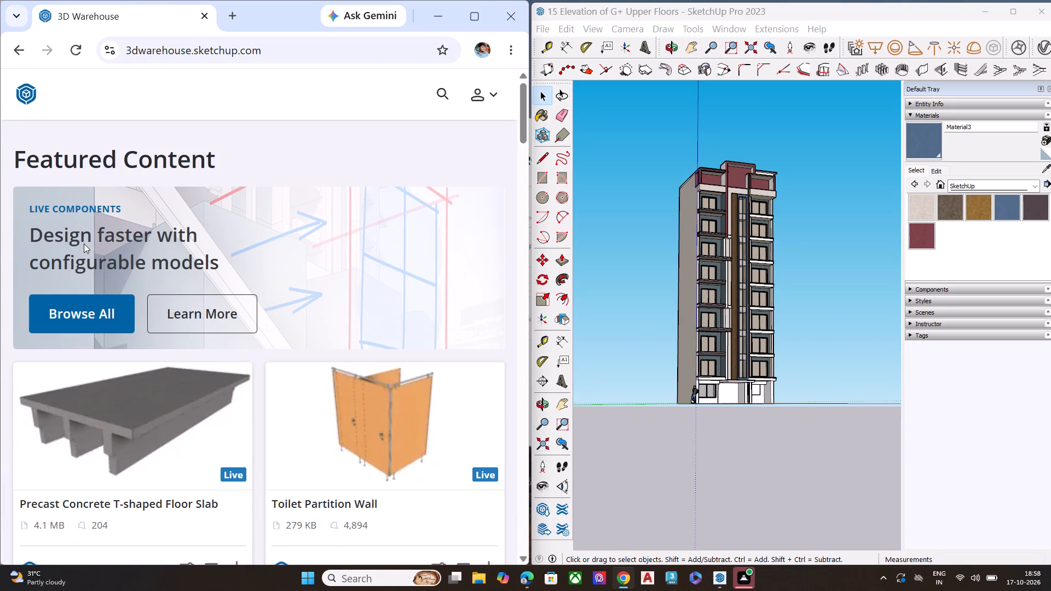
Search 3D Warehouse for "railing glass".
scroll(262, 356, "down", 1)
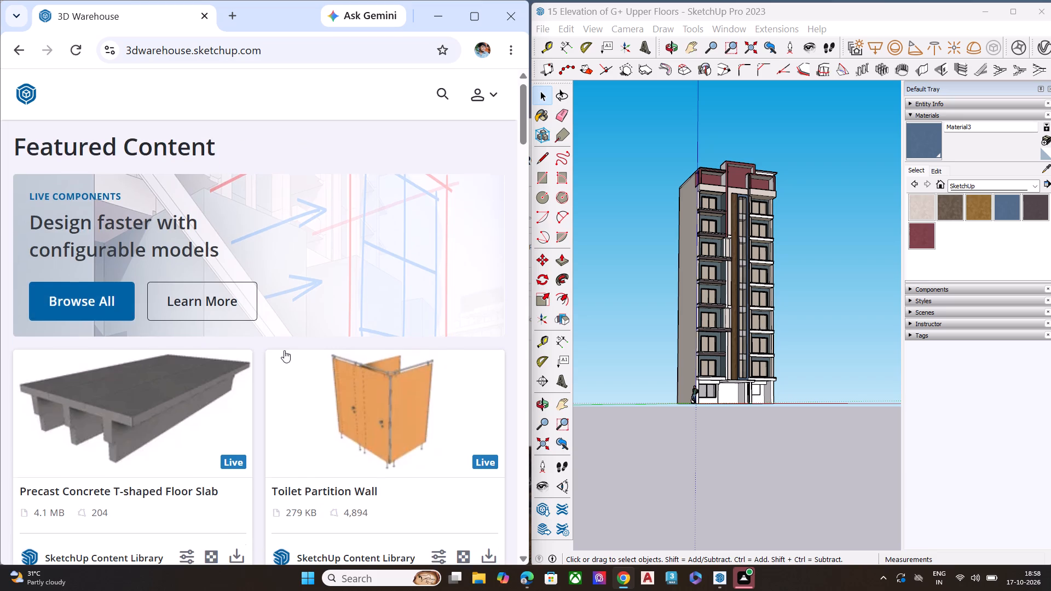
scroll(284, 350, "down", 2)
left_click(443, 94)
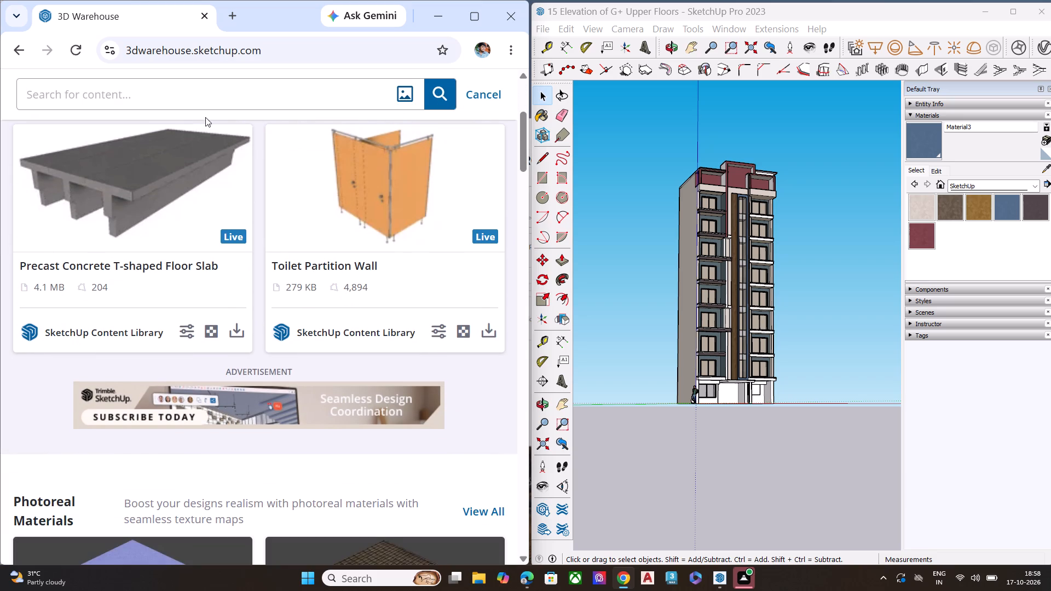
left_click(195, 100)
type("railing")
key("space")
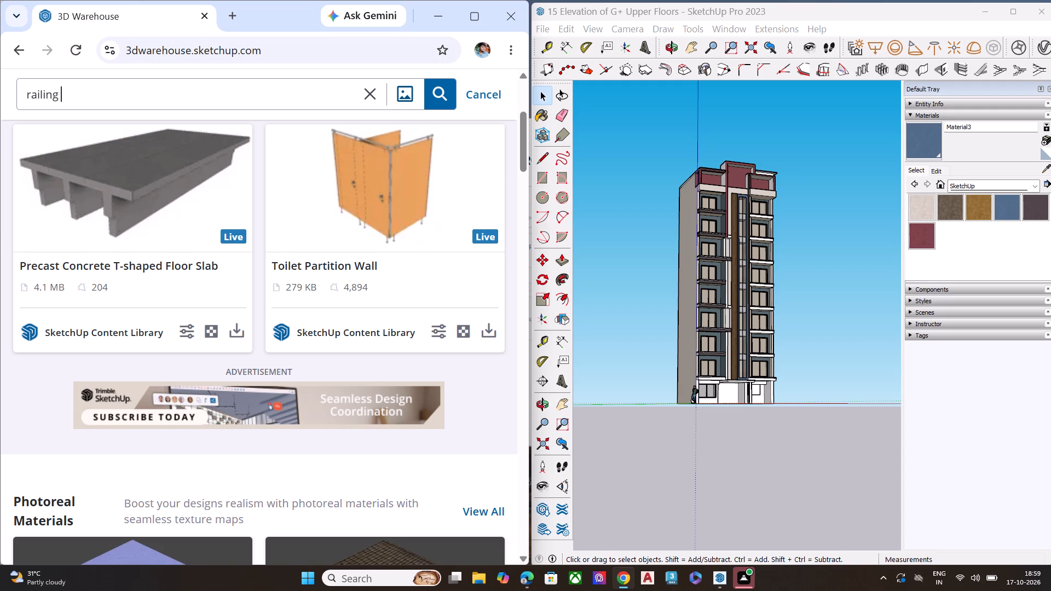
type("glass")
key("Return")
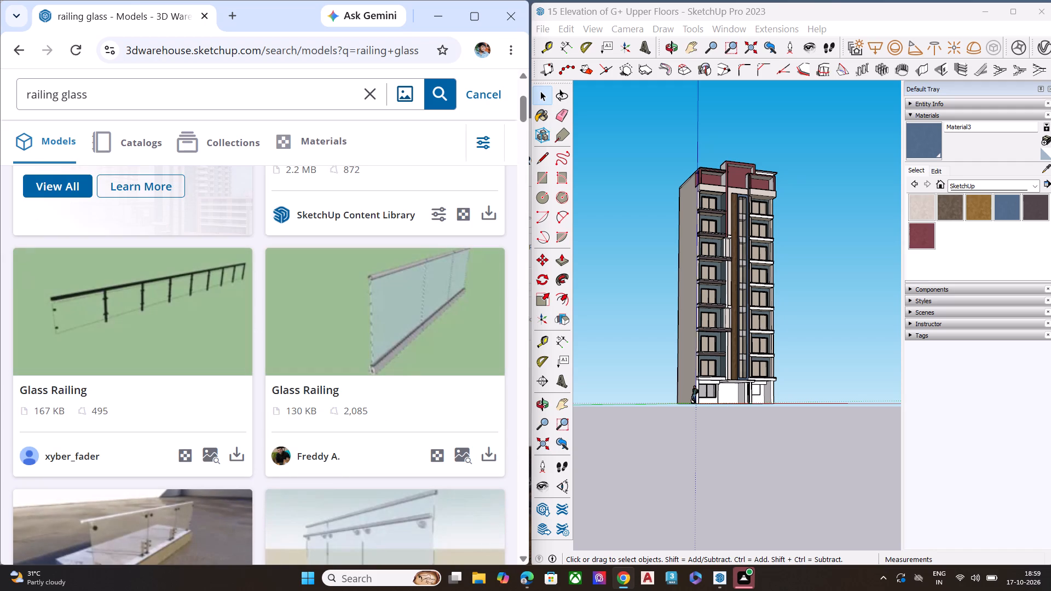
Browse the "railing glass" model results for a glass railing that suits the tower's balconies.
scroll(157, 300, "down", 1)
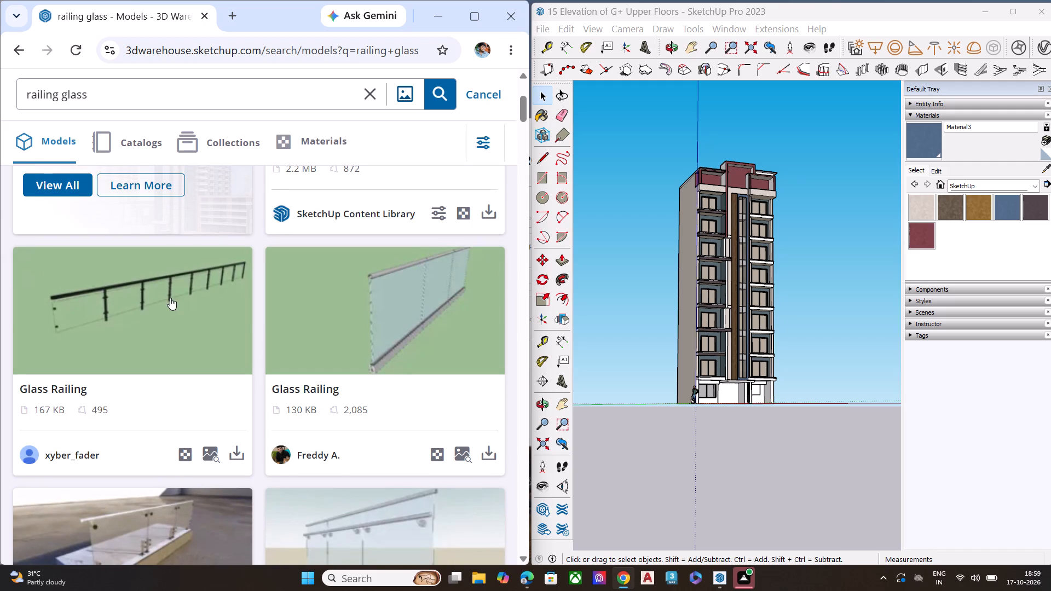
scroll(170, 298, "down", 2)
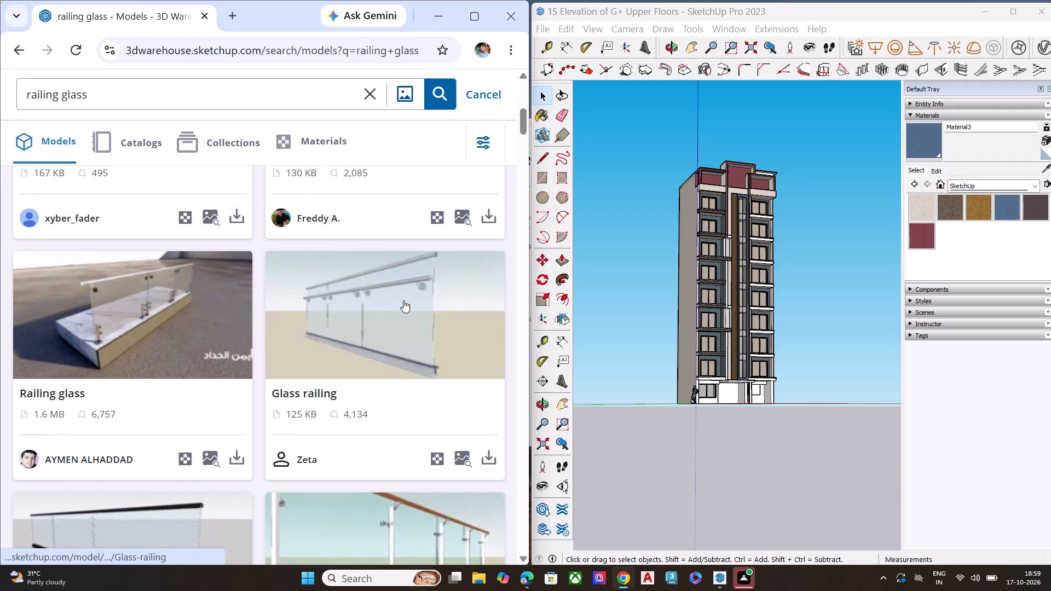
scroll(360, 326, "down", 6)
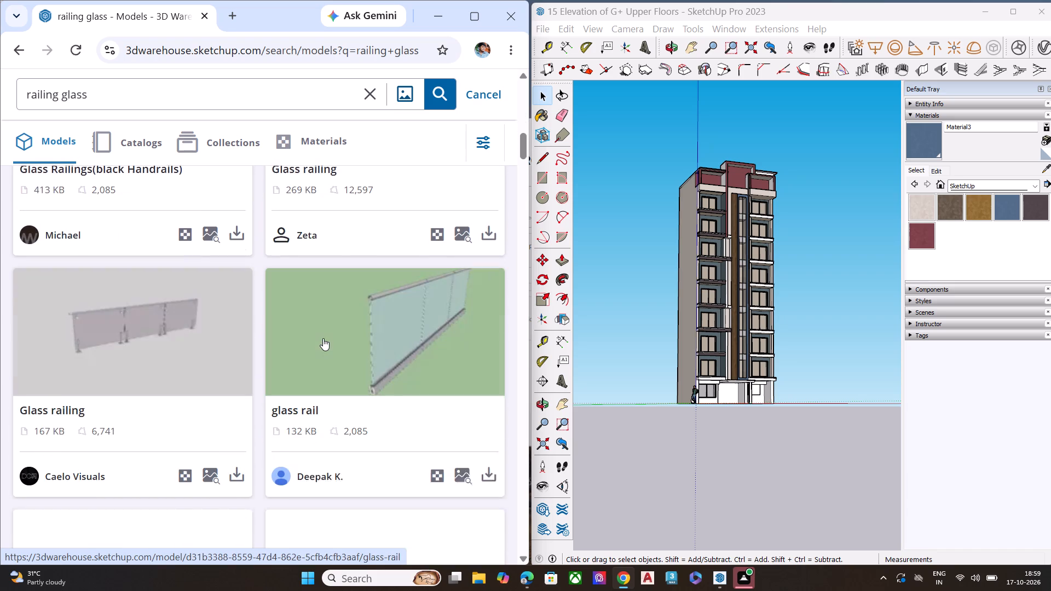
scroll(323, 338, "down", 4)
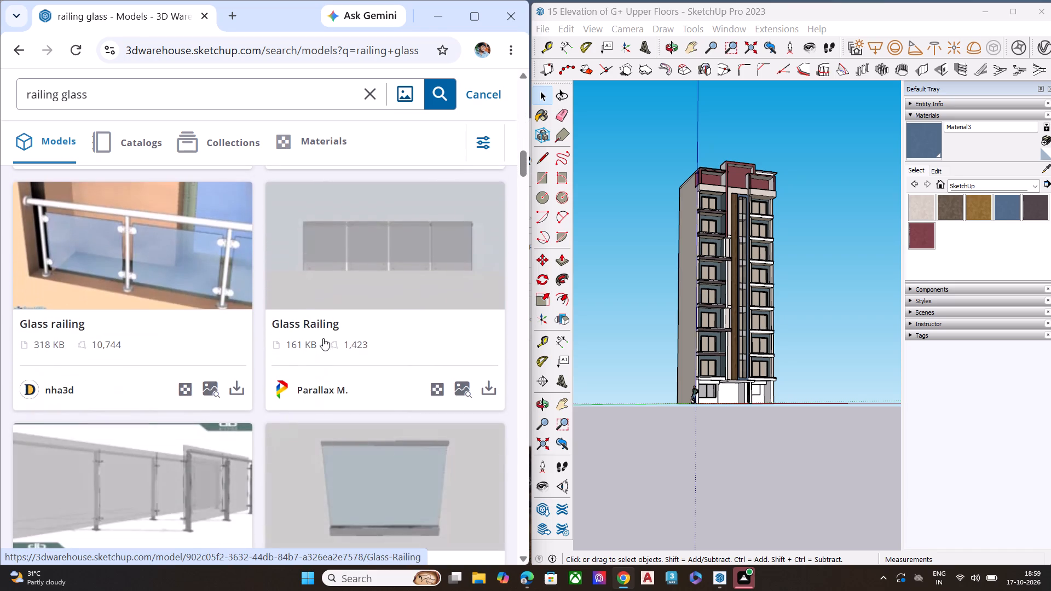
scroll(323, 338, "down", 6)
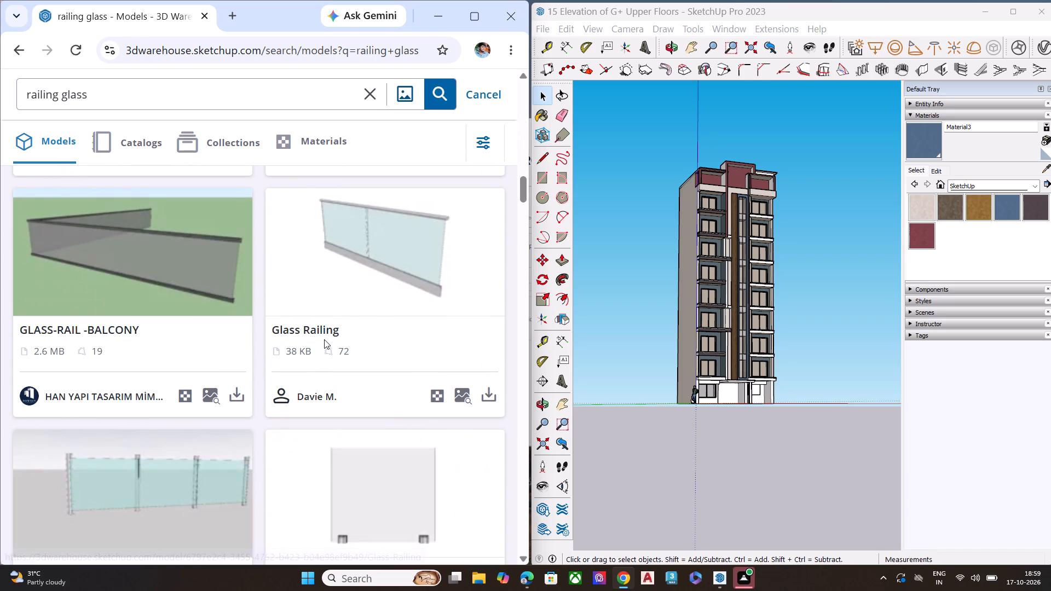
scroll(290, 361, "down", 3)
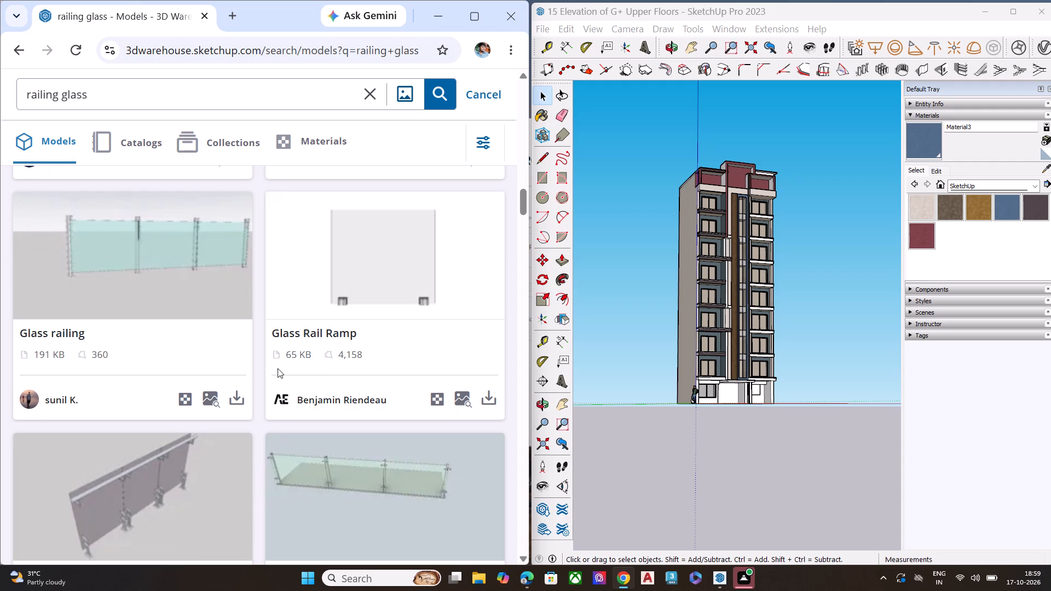
scroll(278, 368, "down", 5)
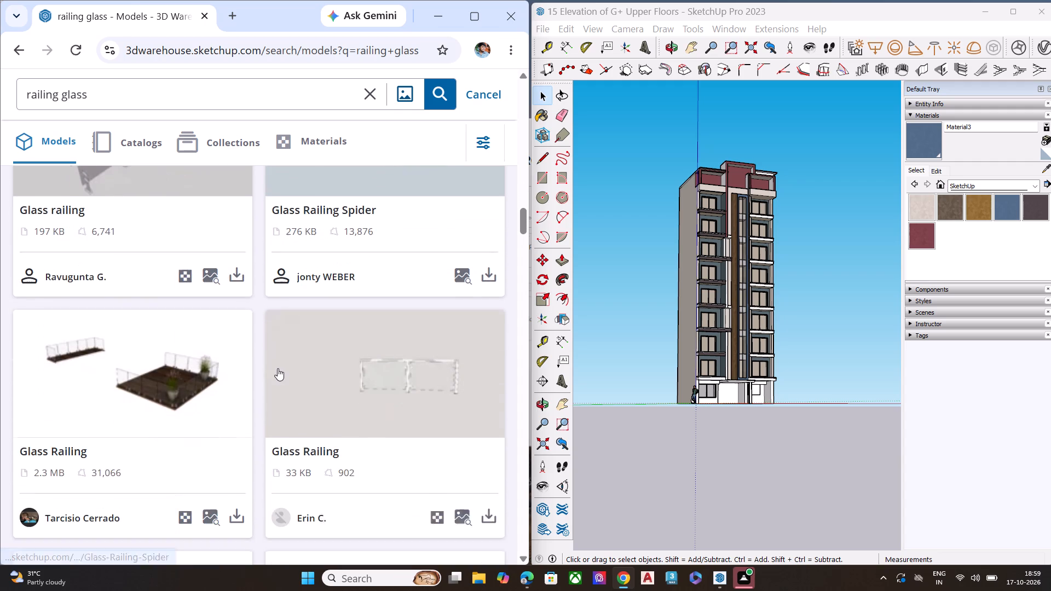
scroll(278, 368, "down", 6)
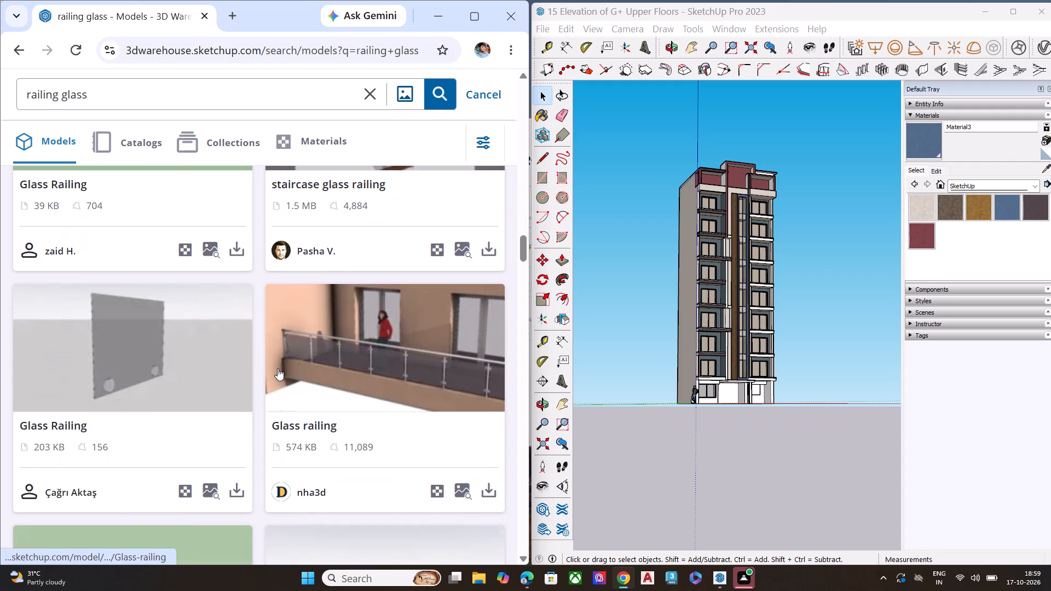
scroll(278, 368, "down", 1)
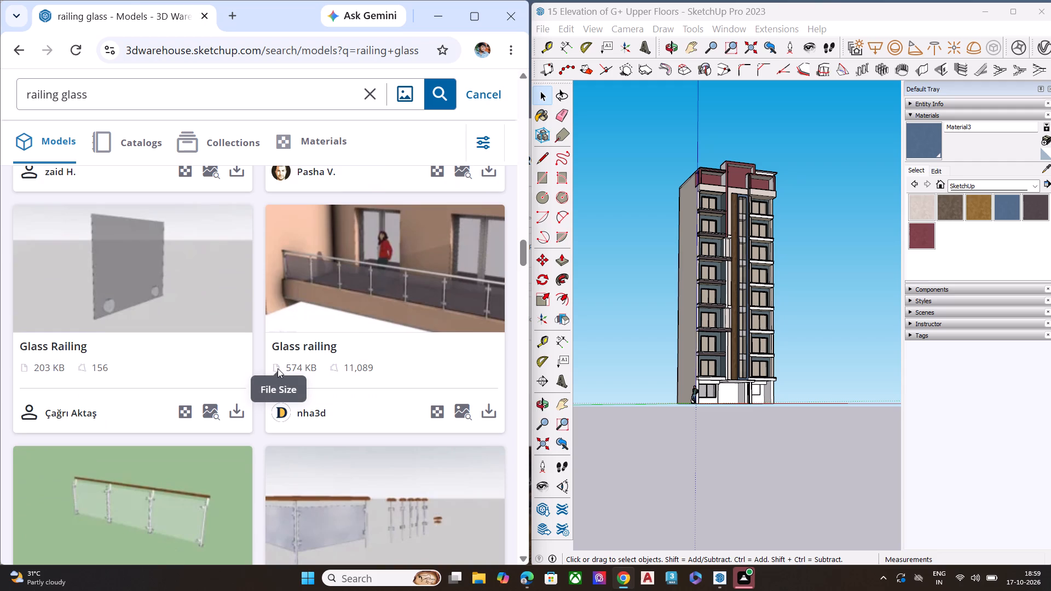
scroll(278, 368, "down", 3)
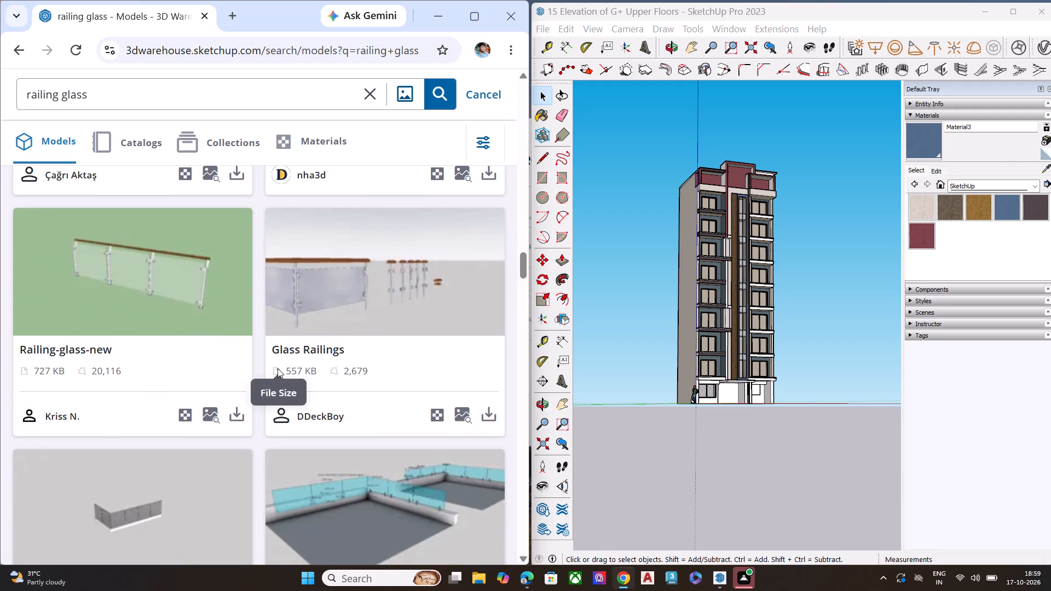
scroll(278, 368, "down", 3)
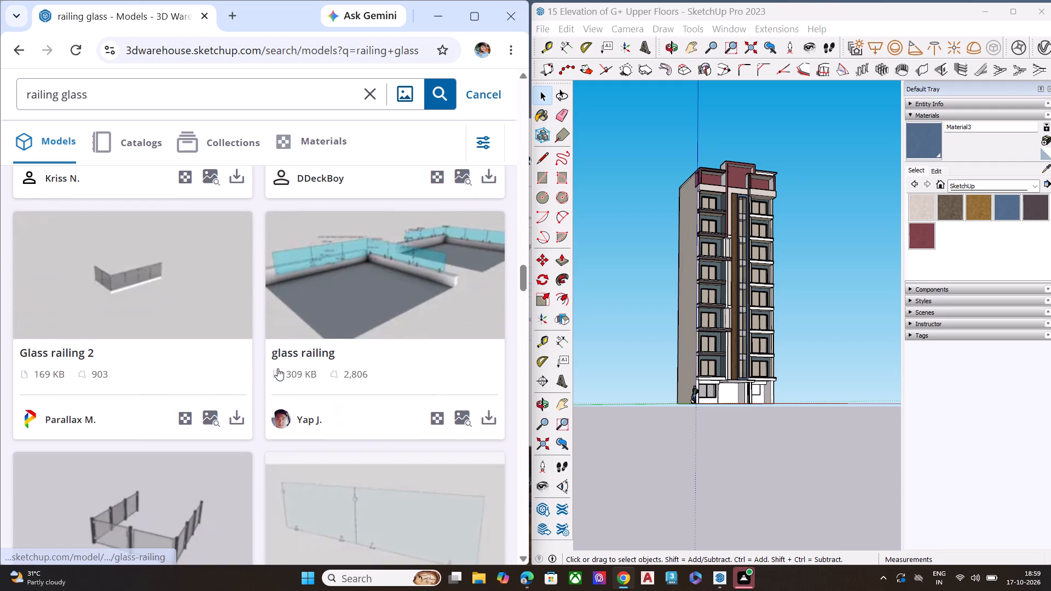
scroll(281, 305, "down", 1)
scroll(315, 337, "down", 2)
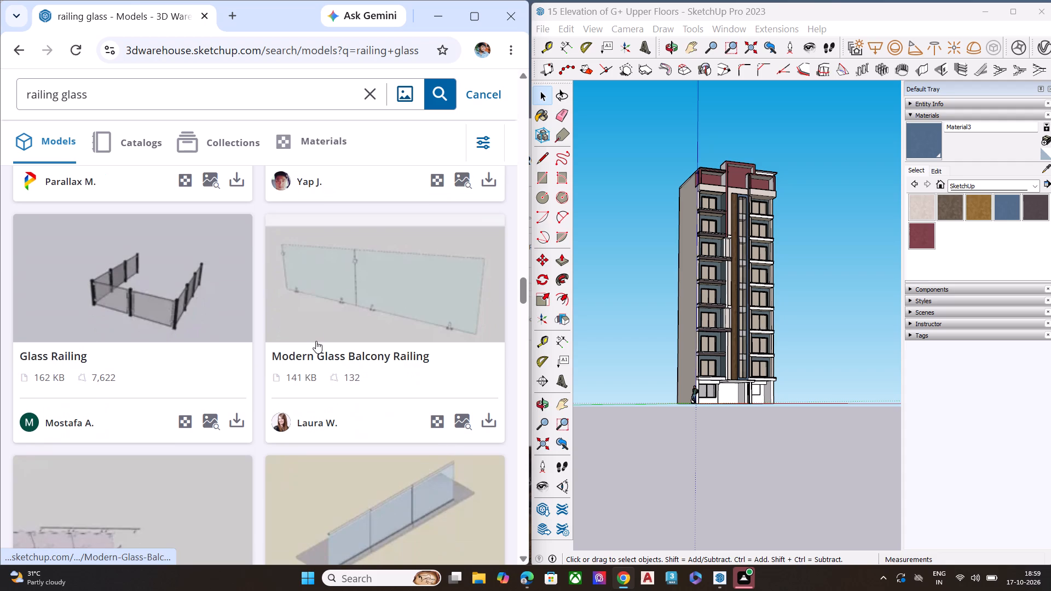
scroll(316, 342, "down", 2)
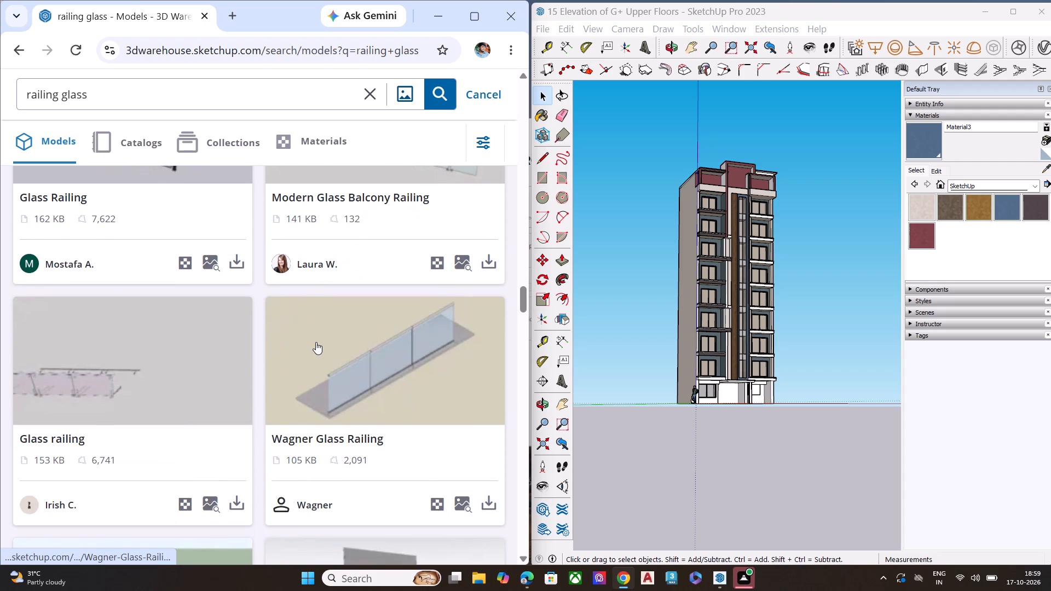
scroll(316, 342, "down", 3)
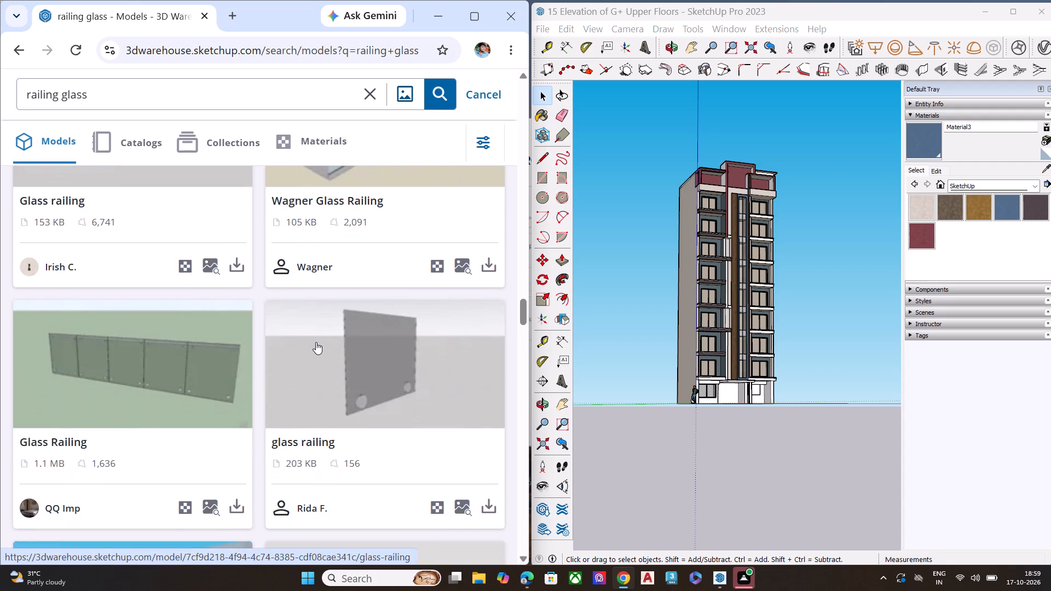
scroll(315, 343, "down", 5)
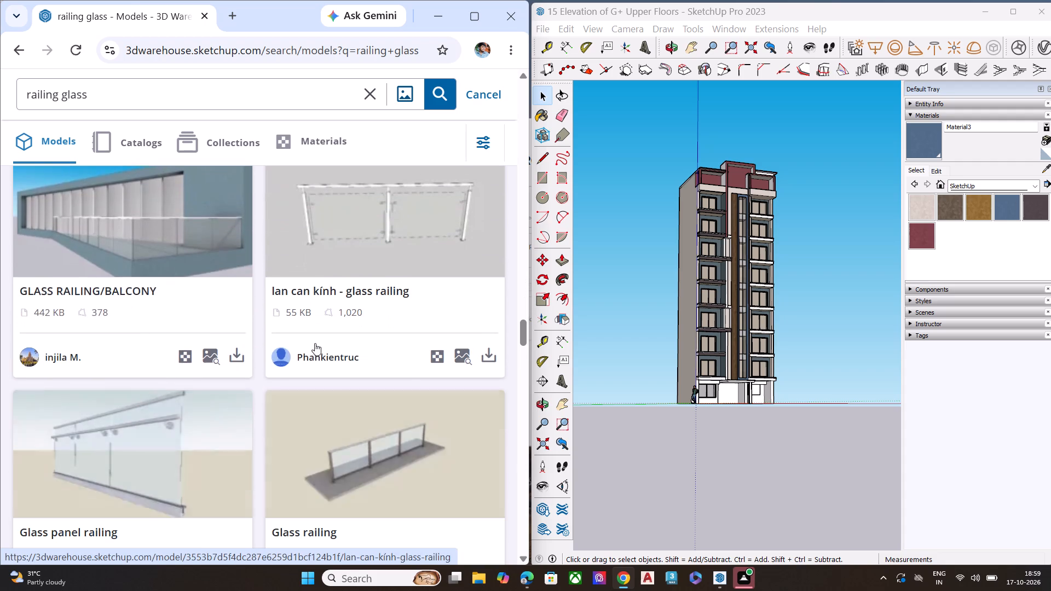
scroll(315, 343, "down", 2)
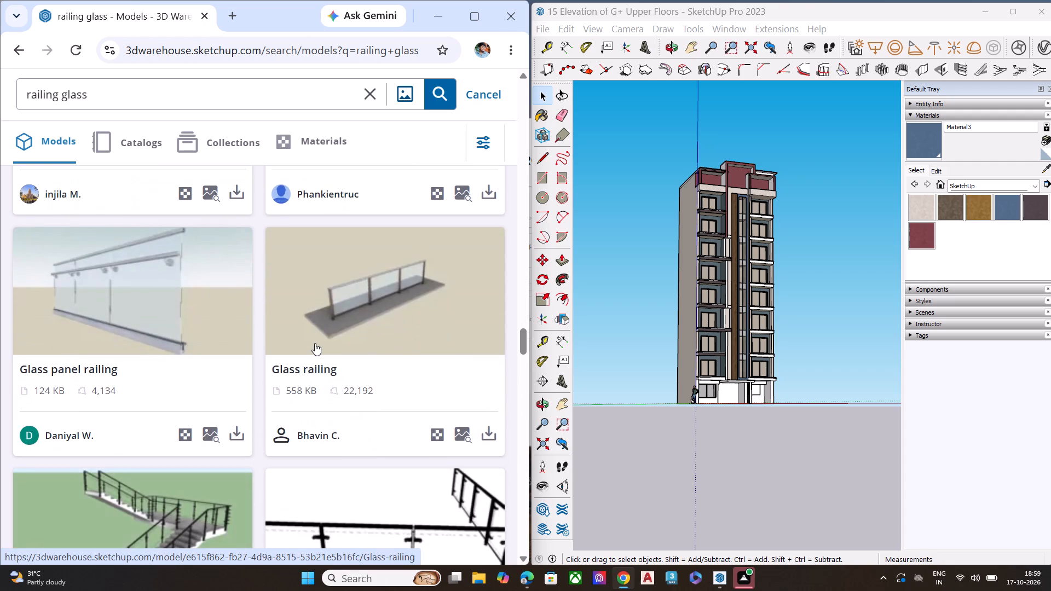
scroll(315, 343, "down", 4)
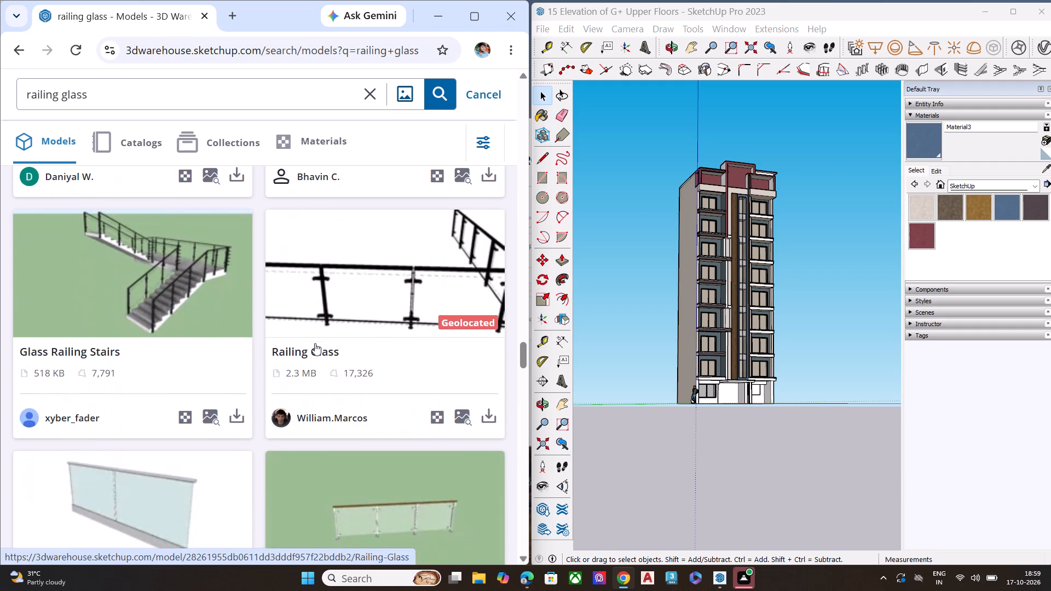
scroll(315, 343, "down", 4)
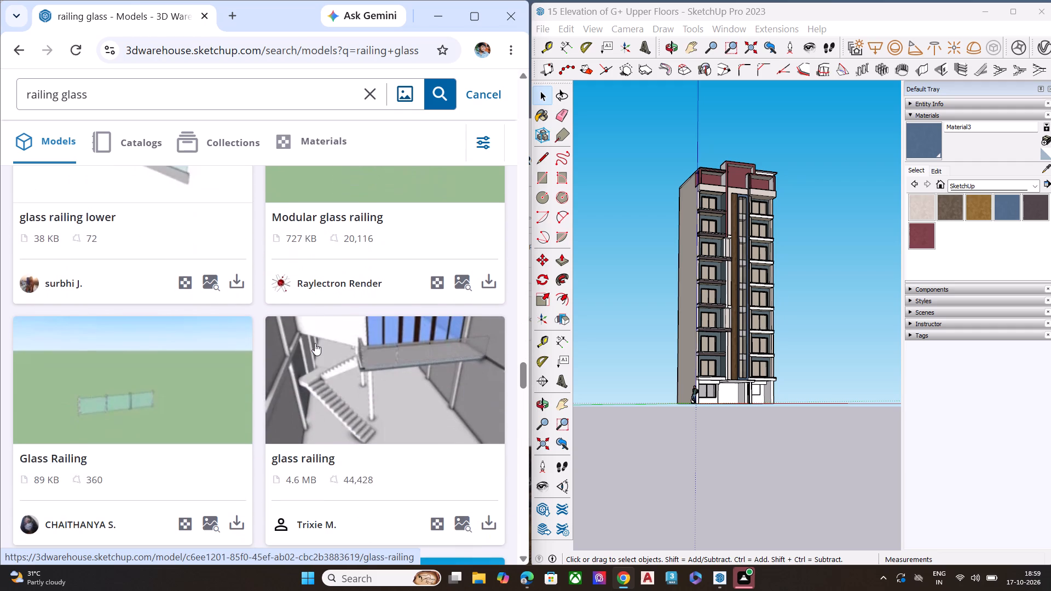
scroll(315, 343, "down", 3)
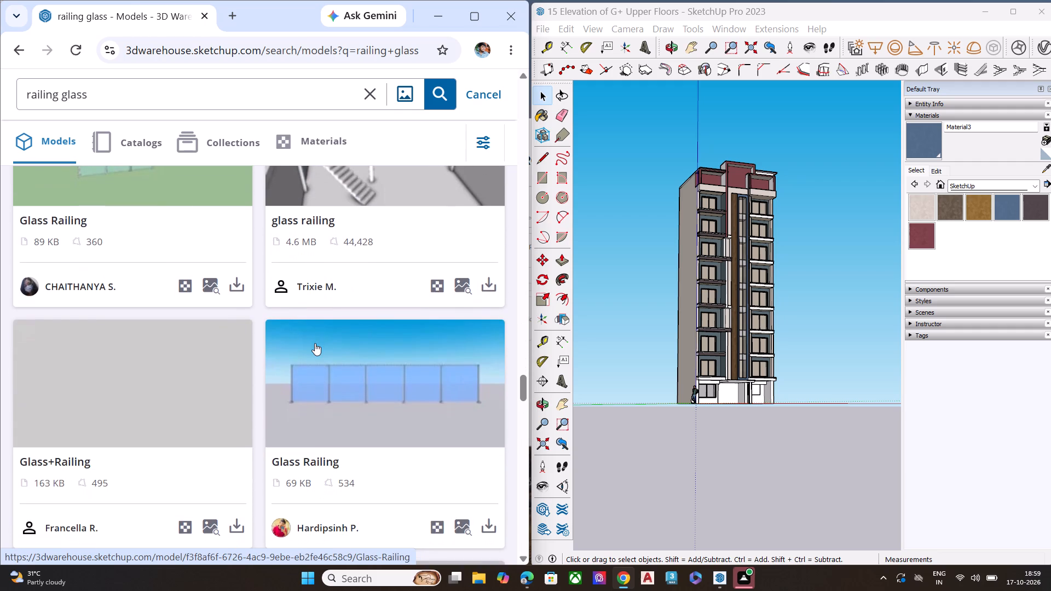
scroll(315, 343, "down", 4)
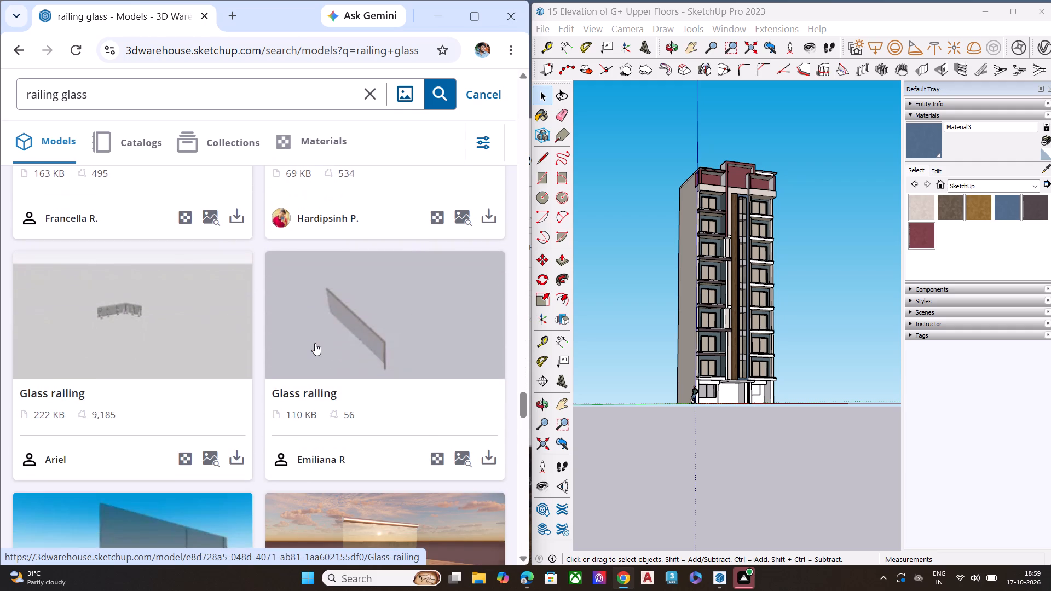
scroll(315, 343, "down", 2)
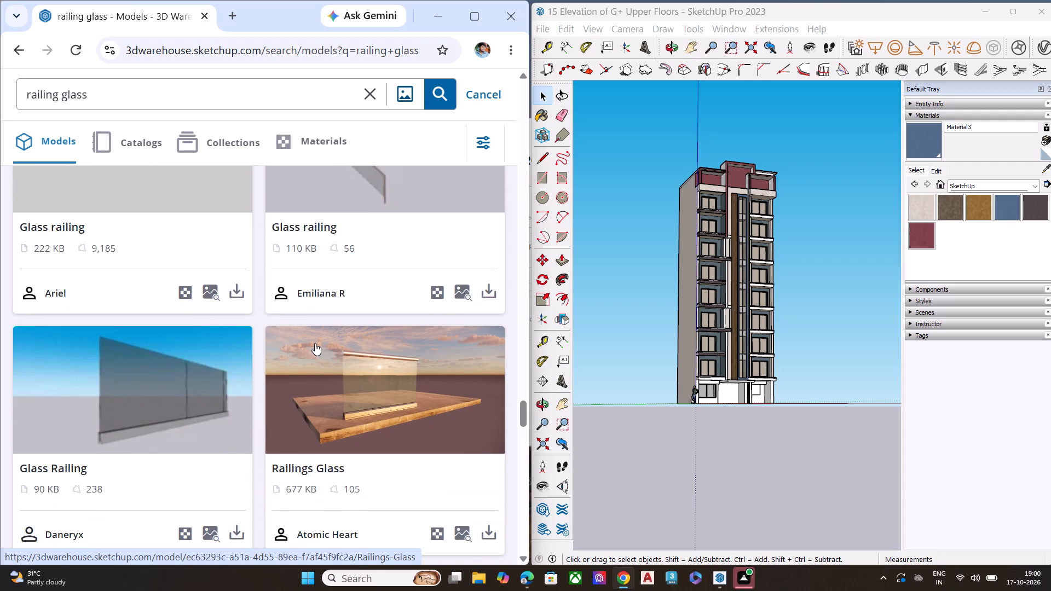
scroll(315, 343, "down", 3)
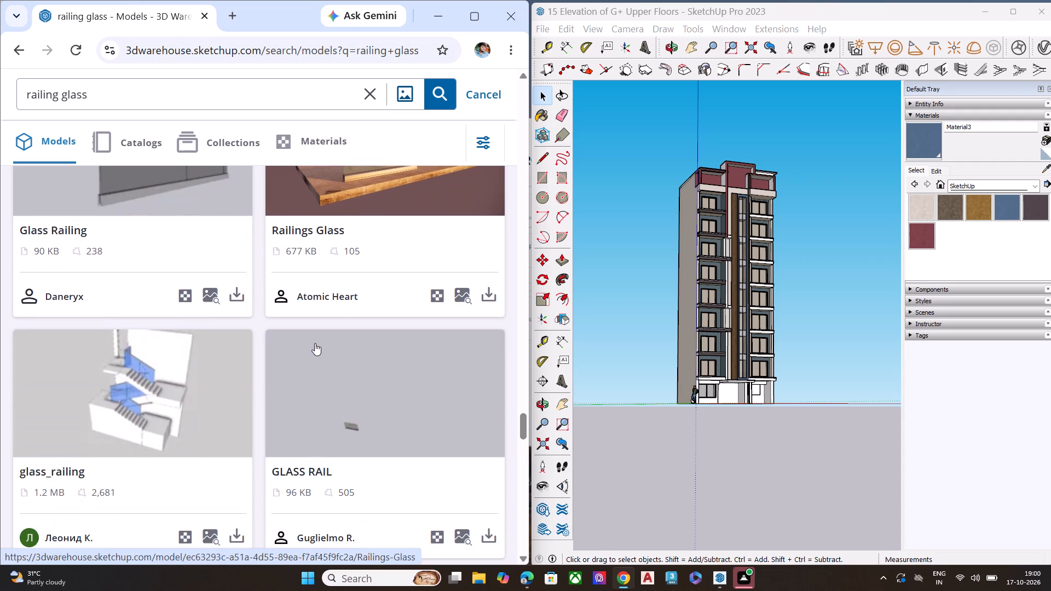
scroll(315, 343, "up", 1)
scroll(315, 343, "down", 5)
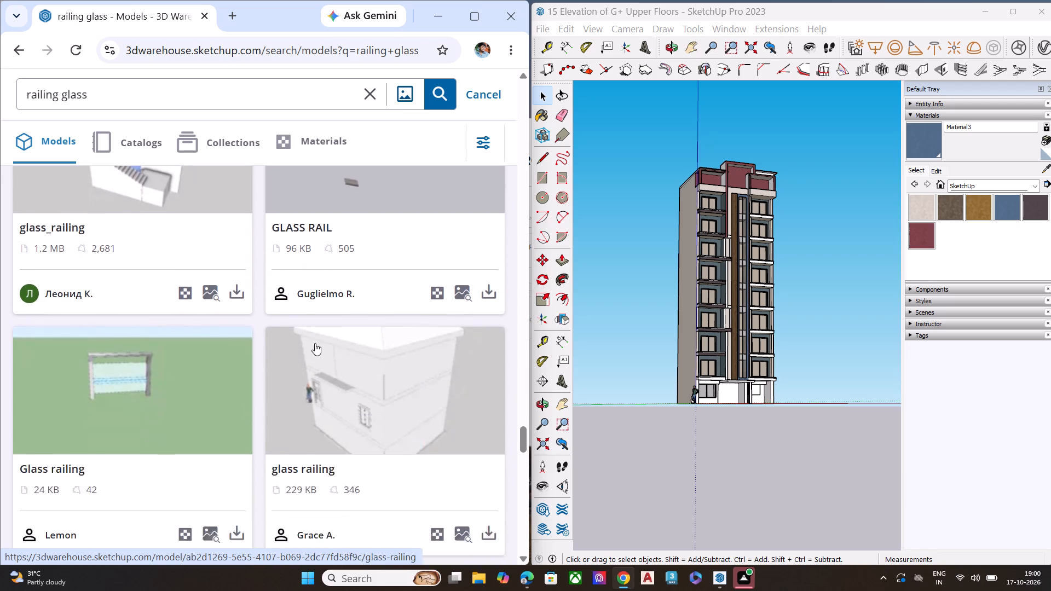
scroll(315, 343, "down", 4)
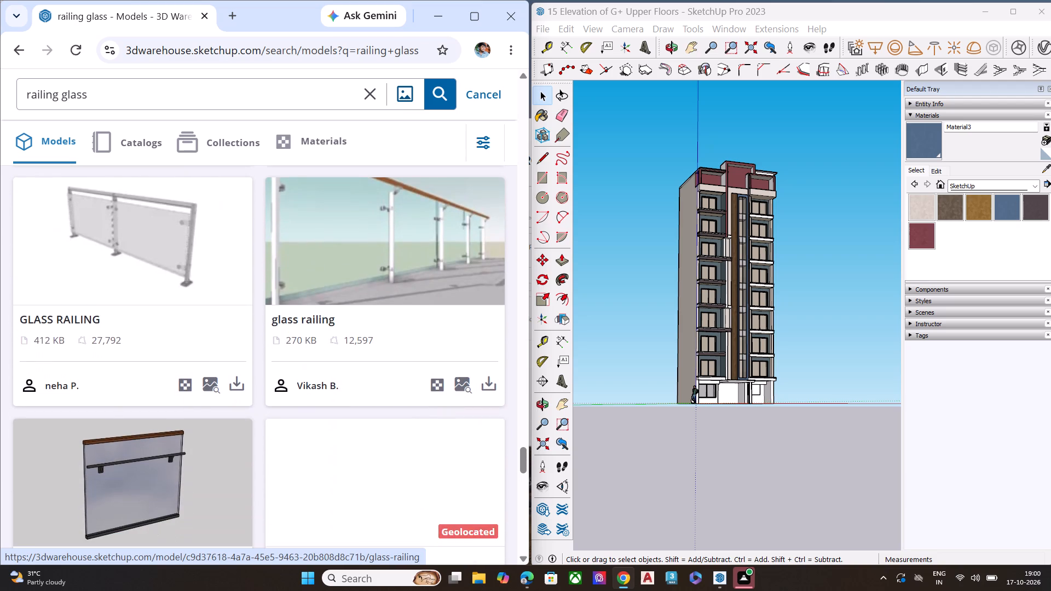
scroll(315, 343, "down", 4)
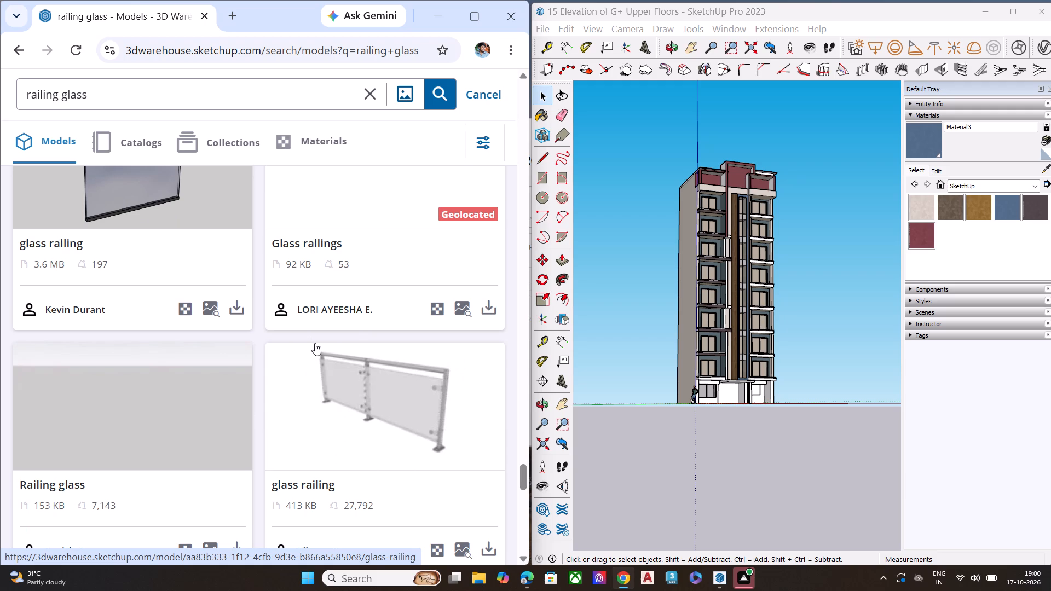
scroll(817, 279, "down", 3)
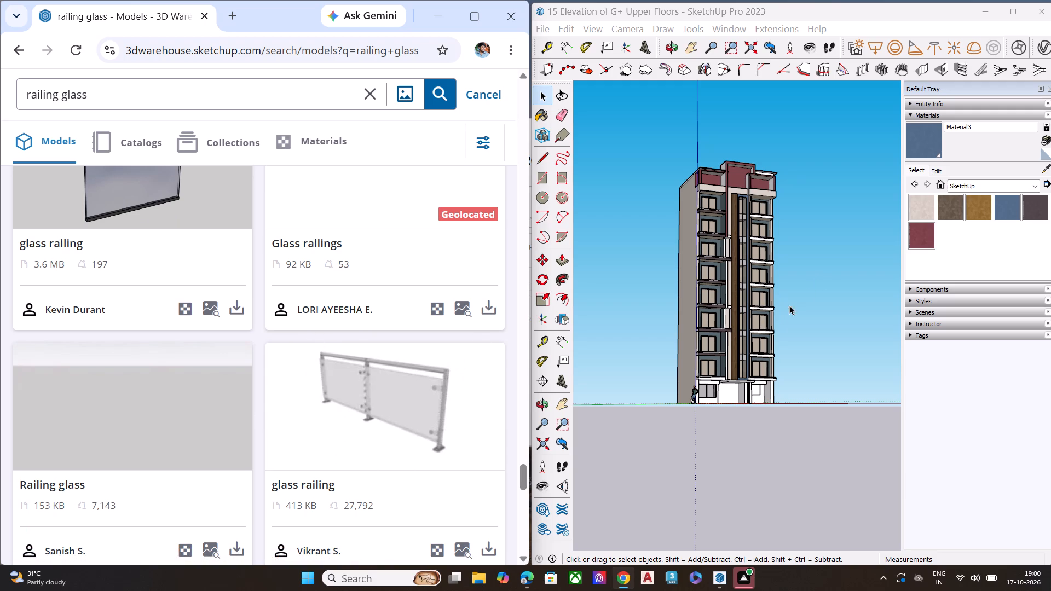
Switch to SketchUp and examine an upper-floor balcony slab and its side wall up close, where the railing would sit.
scroll(789, 305, "down", 3)
middle_click_drag(780, 312, 764, 425)
scroll(749, 364, "up", 1)
middle_click_drag(721, 283, 711, 417)
scroll(711, 417, "up", 3)
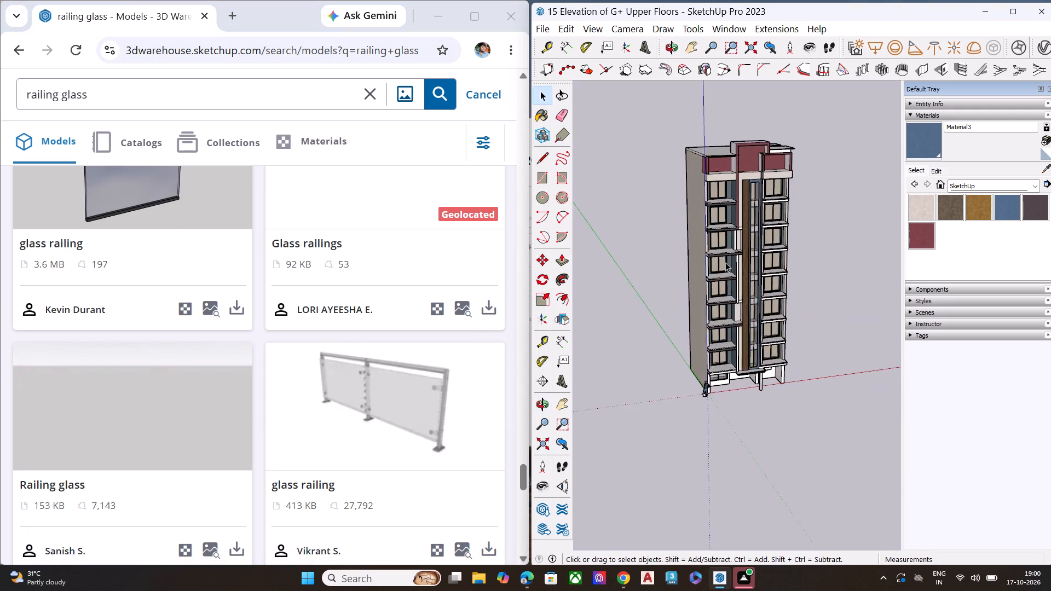
scroll(725, 262, "up", 10)
middle_click_drag(635, 184, 579, 108)
scroll(615, 138, "up", 1)
scroll(584, 107, "up", 5)
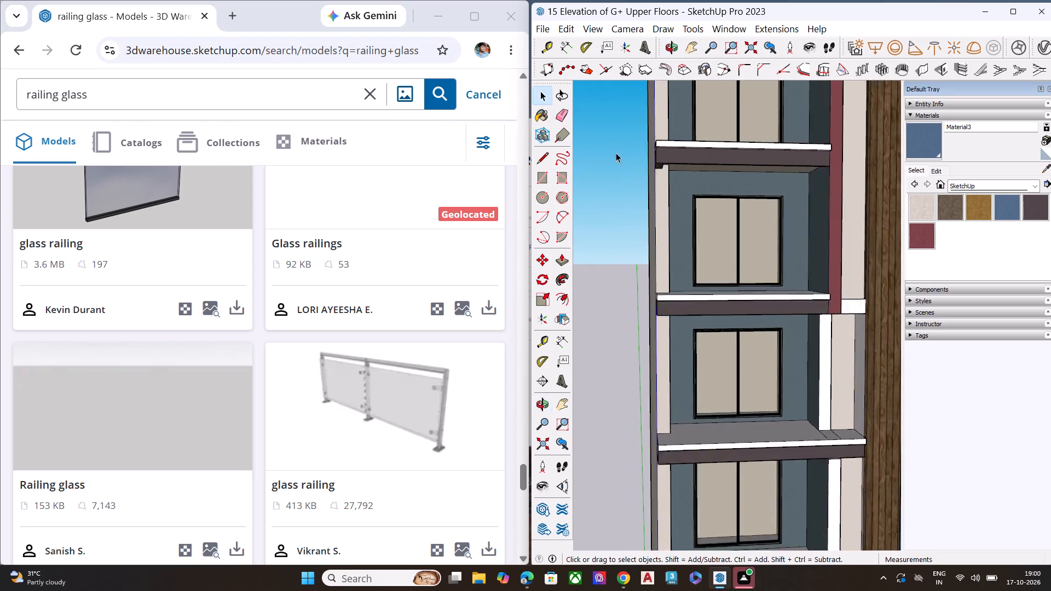
scroll(616, 153, "up", 2)
scroll(770, 207, "up", 1)
middle_click_drag(770, 207, 525, 171)
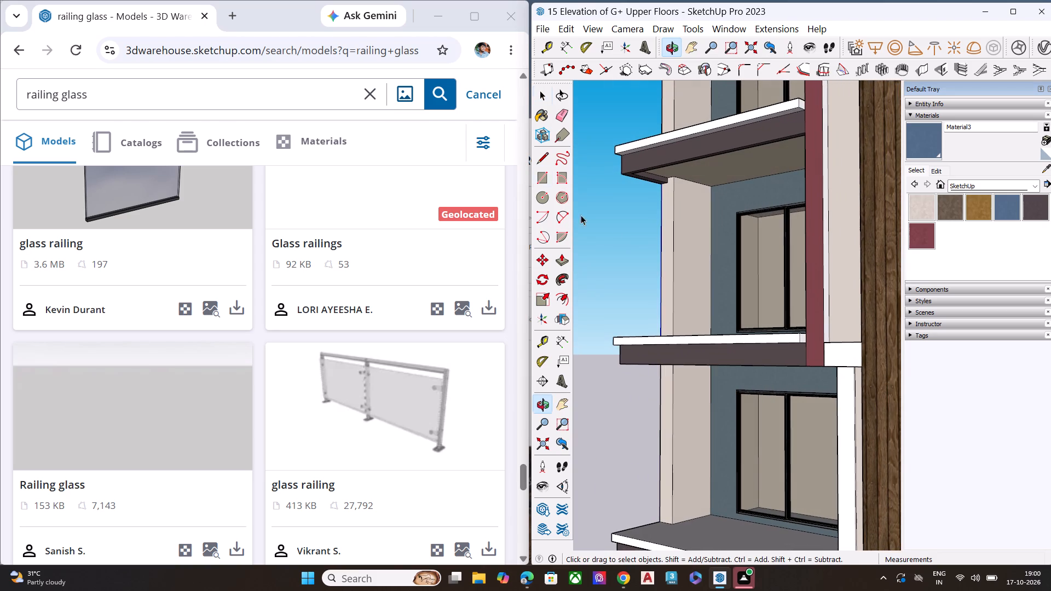
scroll(672, 290, "up", 2)
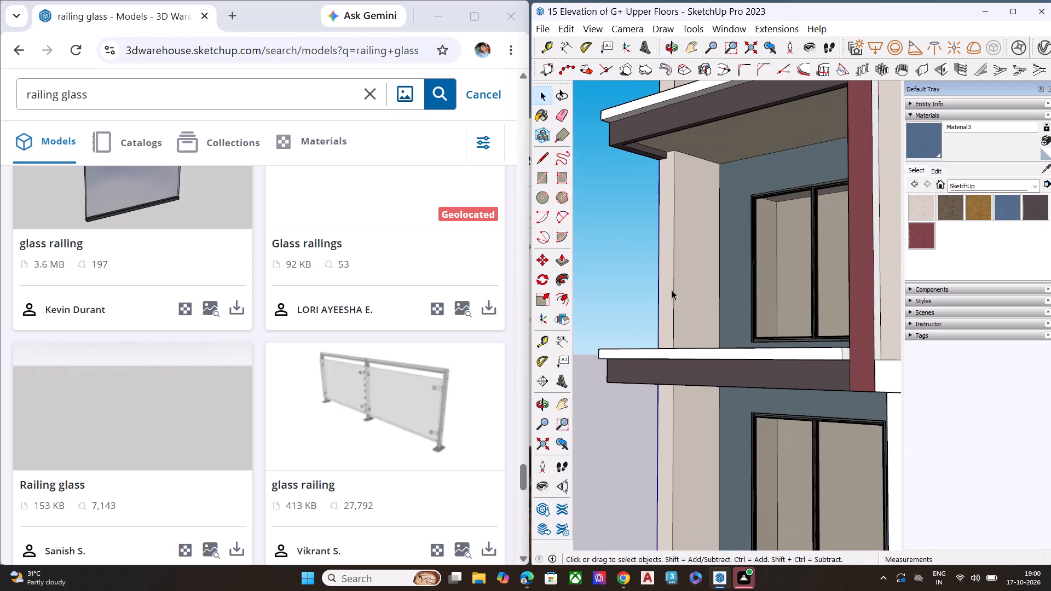
scroll(672, 290, "up", 1)
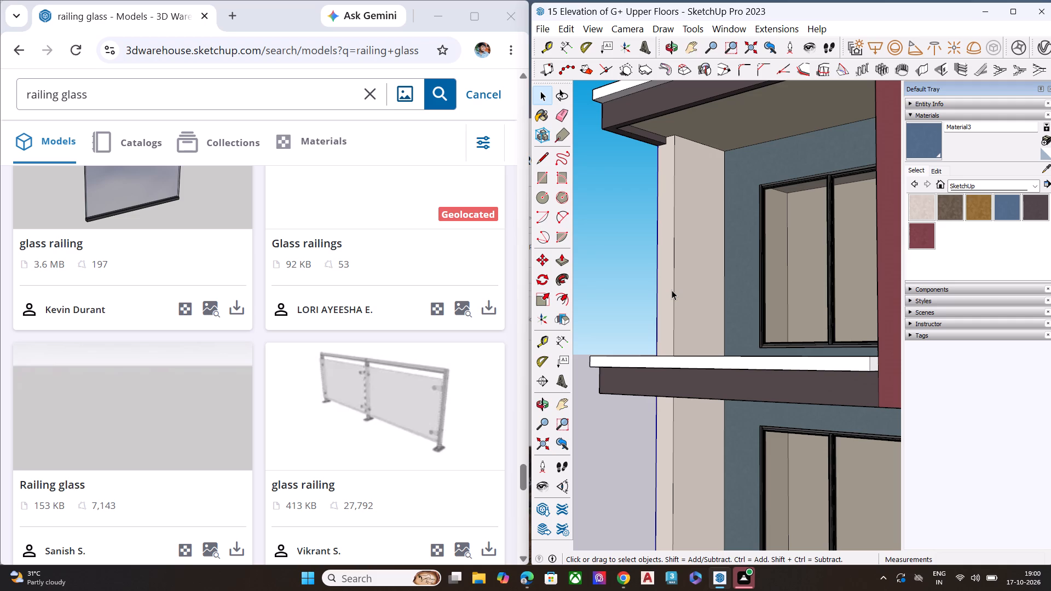
Continue browsing the "railing glass" model results on 3D Warehouse for a glass railing that suits the tower's balconies.
scroll(423, 500, "down", 5)
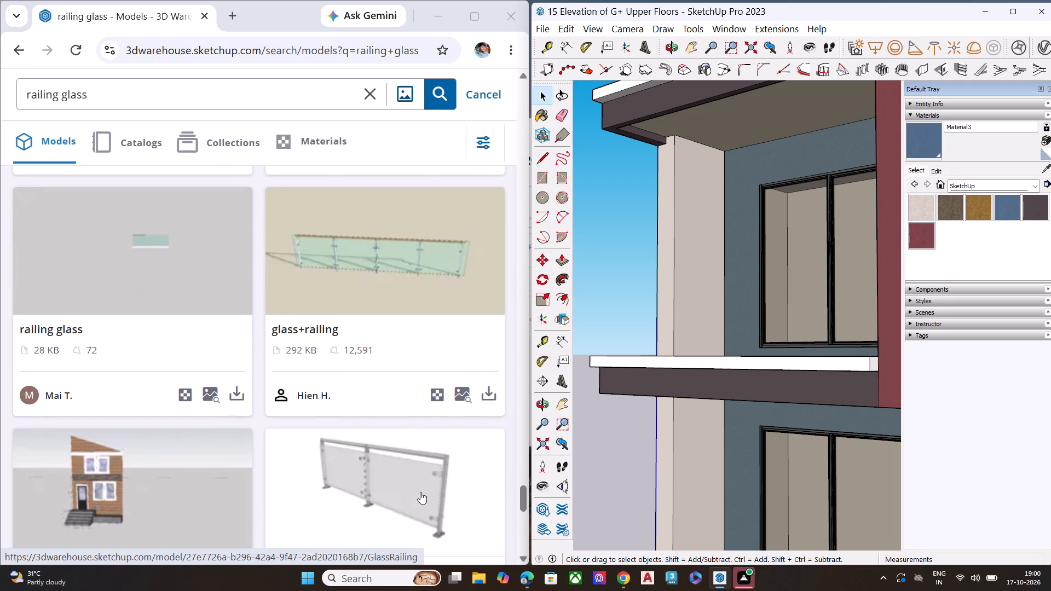
scroll(398, 469, "down", 3)
left_click(333, 503)
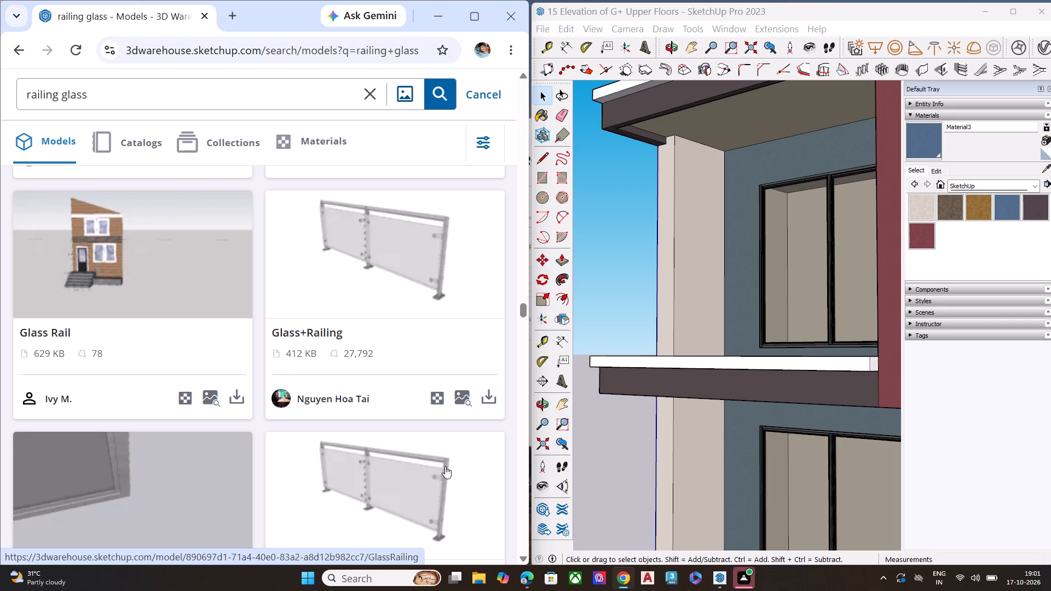
scroll(442, 468, "down", 3)
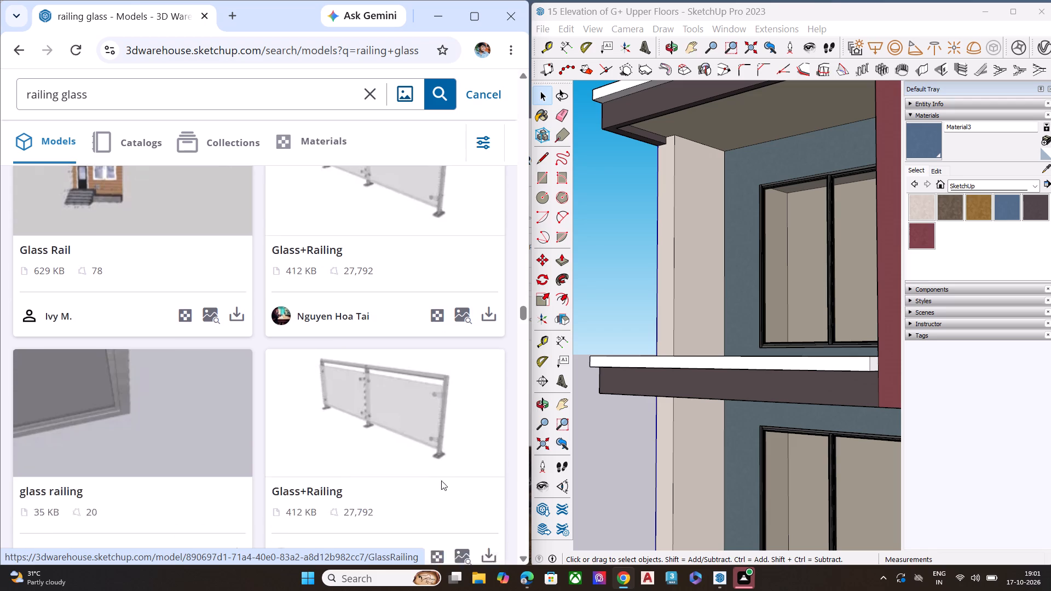
scroll(441, 480, "down", 3)
scroll(379, 484, "down", 5)
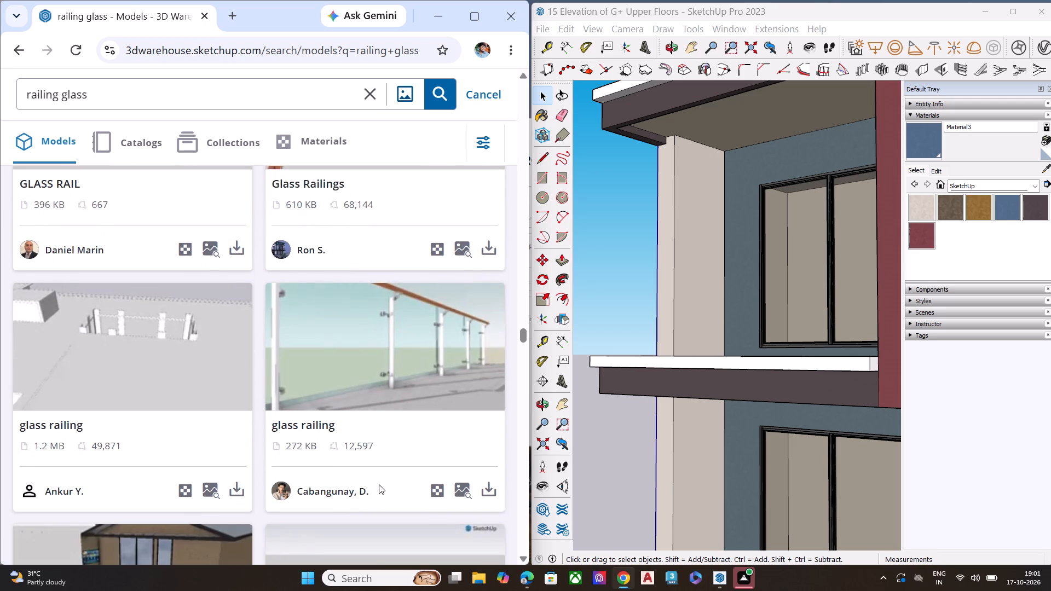
scroll(379, 484, "down", 6)
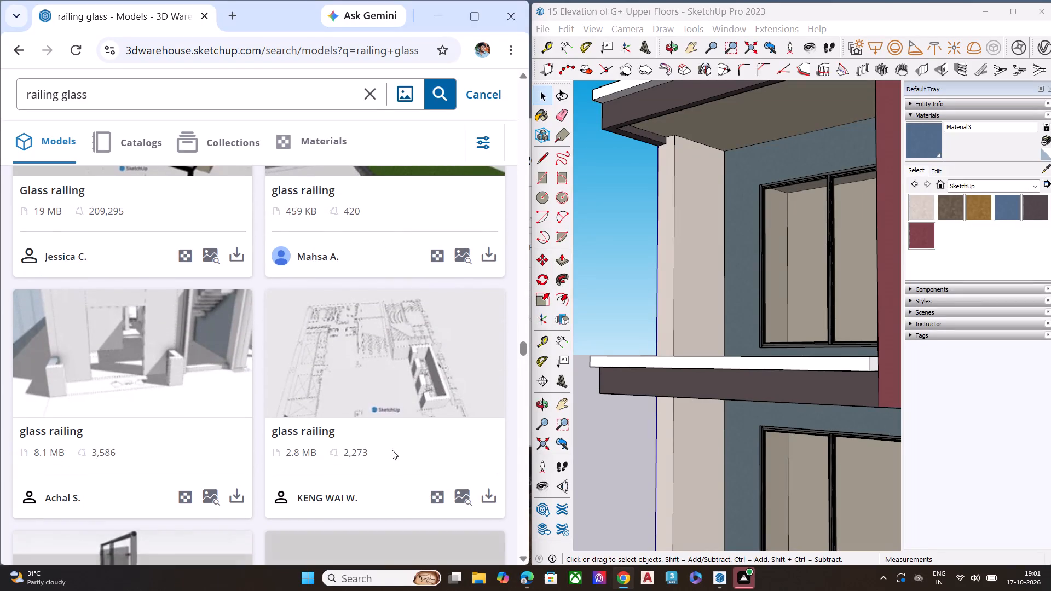
scroll(390, 452, "down", 3)
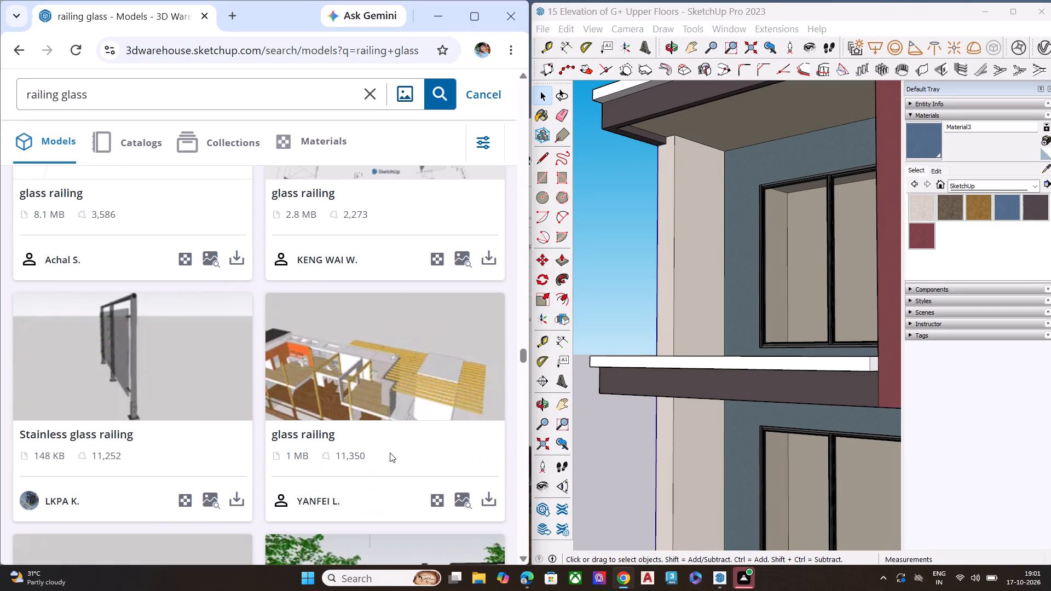
scroll(390, 453, "down", 3)
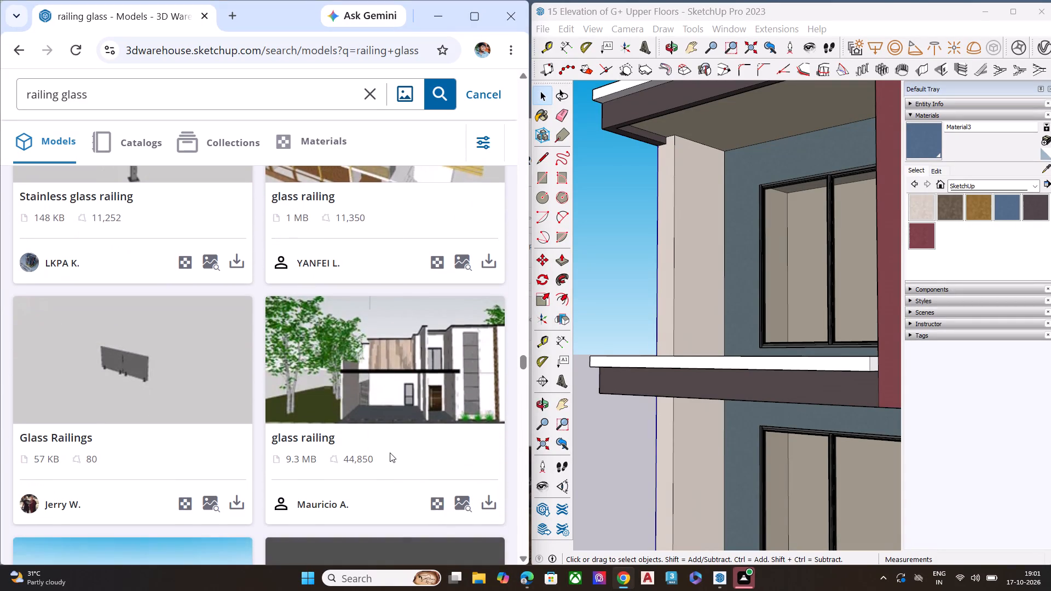
scroll(390, 453, "down", 4)
scroll(390, 453, "up", 1)
scroll(390, 453, "down", 4)
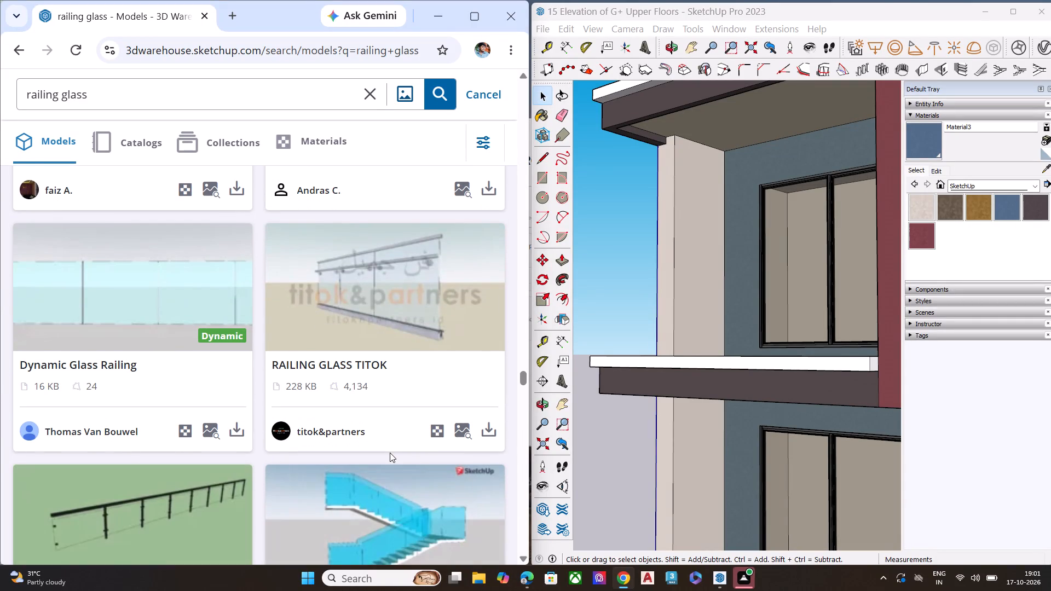
scroll(390, 453, "down", 4)
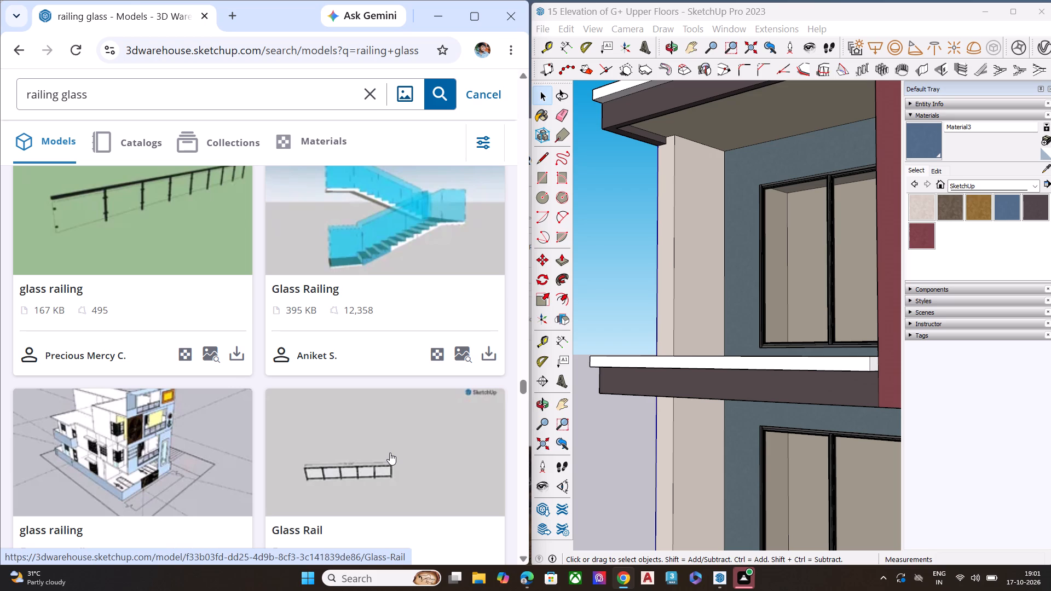
scroll(390, 453, "down", 6)
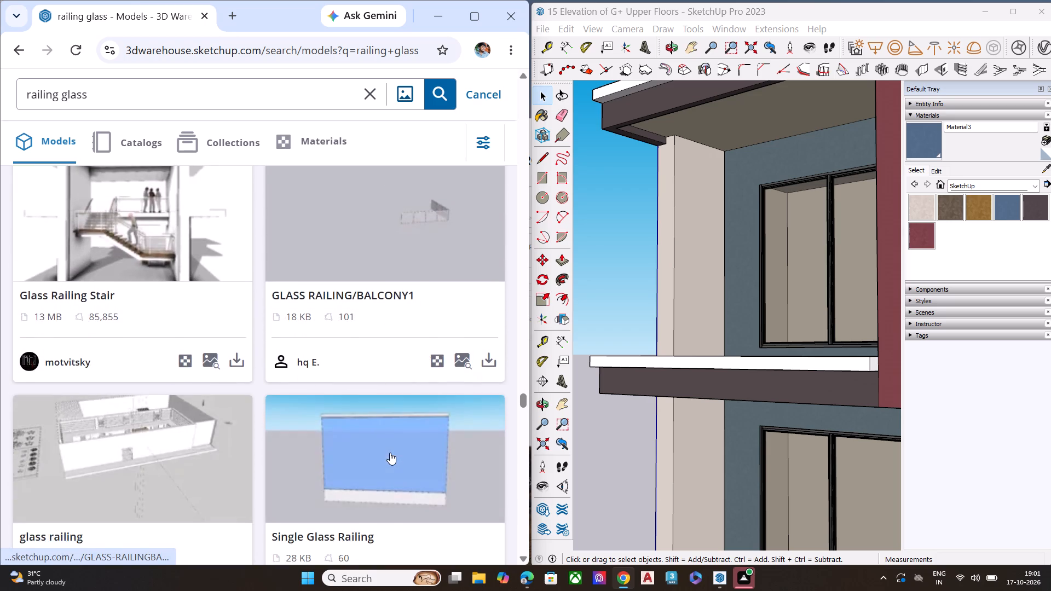
scroll(390, 453, "down", 8)
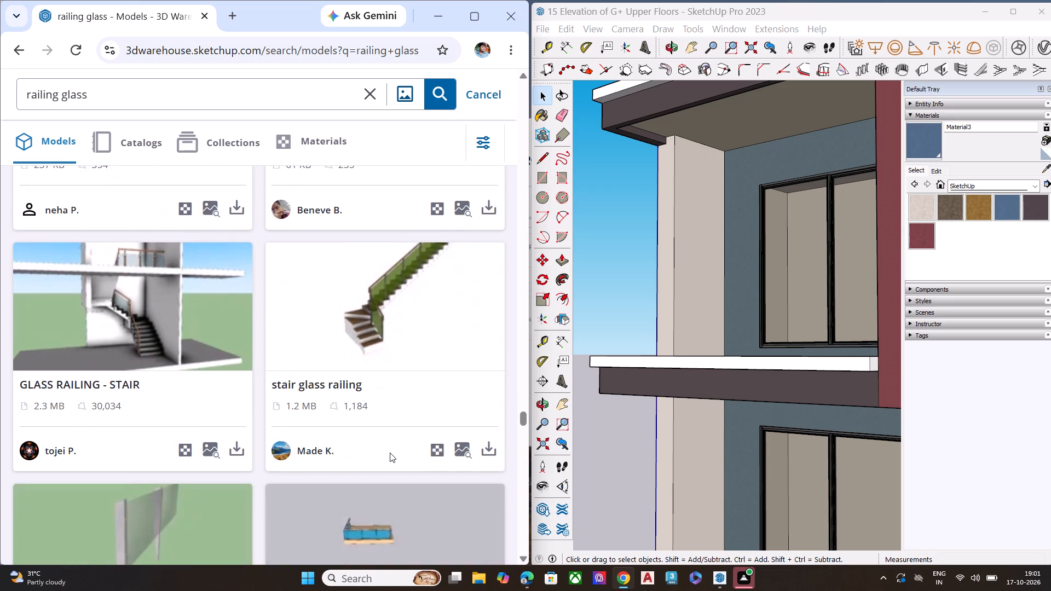
scroll(390, 453, "down", 9)
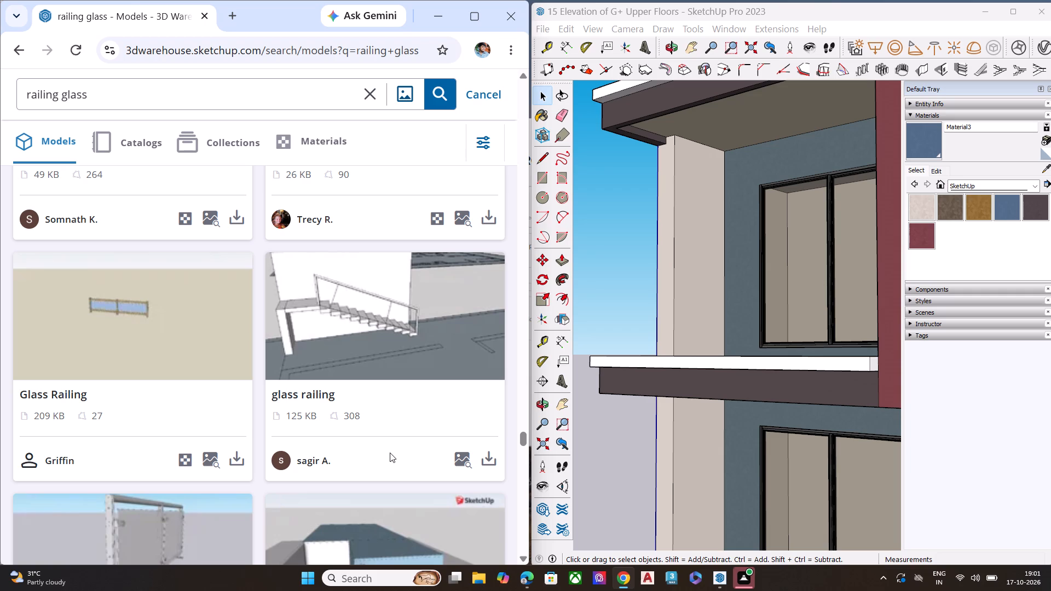
scroll(667, 342, "down", 10)
scroll(675, 324, "up", 1)
scroll(674, 326, "down", 3)
scroll(318, 381, "down", 6)
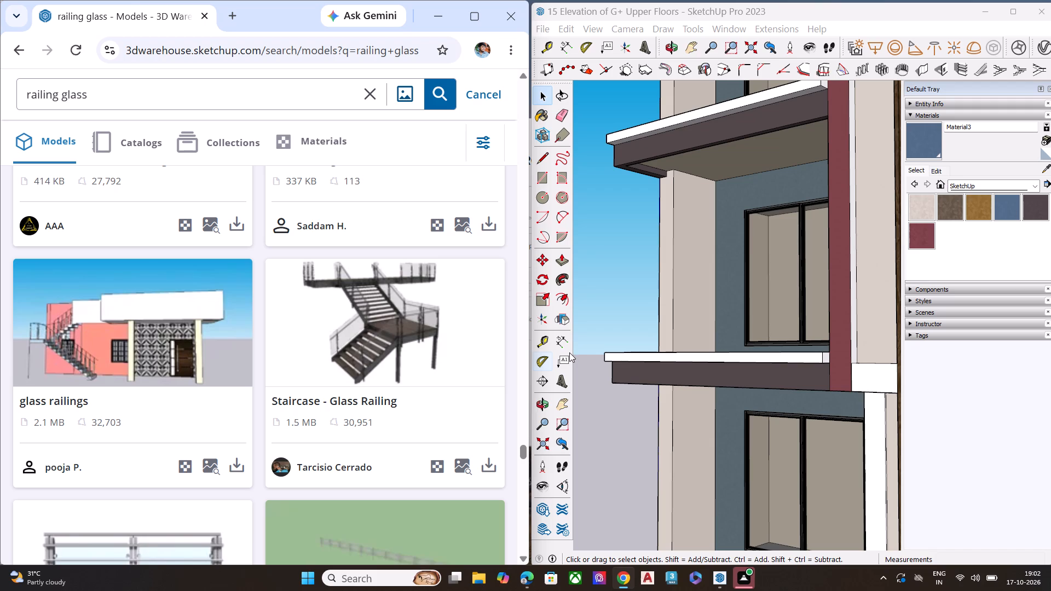
Switch to SketchUp and examine the balconies on both sides of the tower's front from several angles.
scroll(606, 266, "down", 4)
scroll(668, 272, "down", 9)
scroll(682, 209, "down", 1)
middle_click_drag(683, 208, 891, 212)
scroll(835, 196, "down", 3)
scroll(828, 206, "up", 1)
scroll(826, 208, "down", 2)
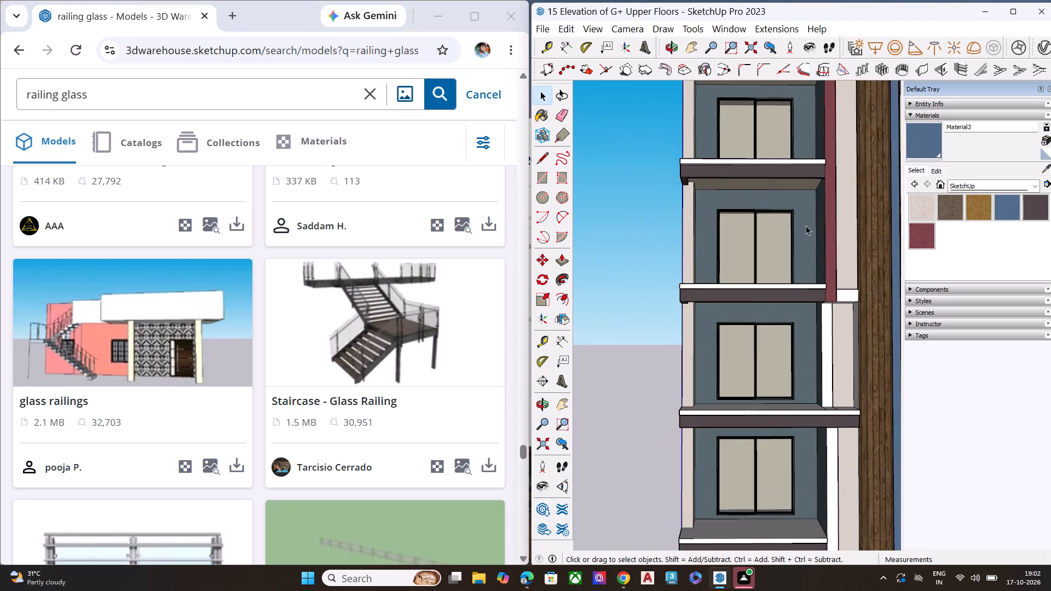
middle_click_drag(796, 227, 814, 106)
middle_click_drag(770, 178, 770, 290)
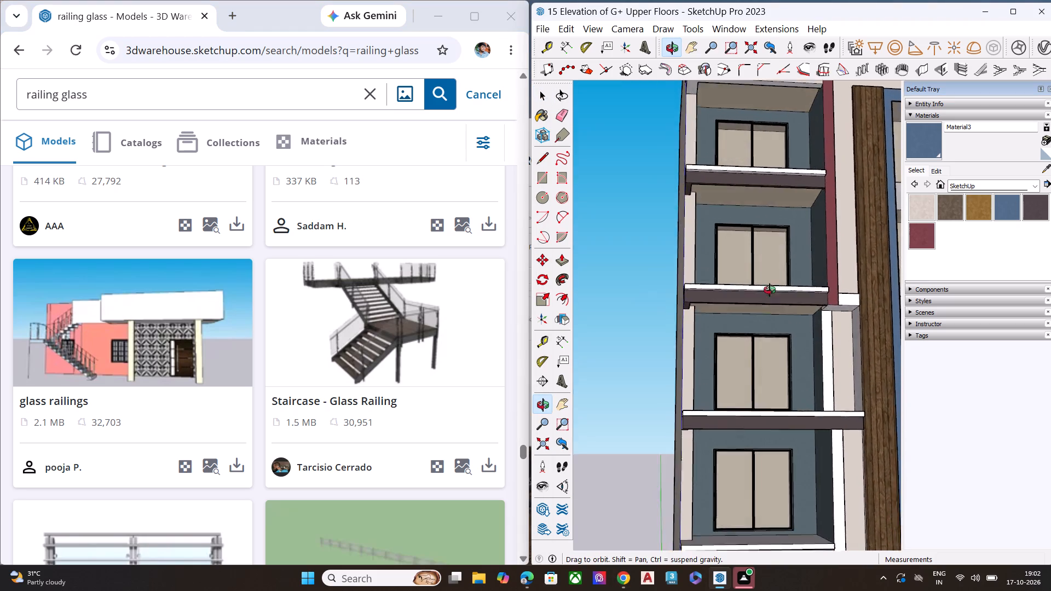
middle_click_drag(770, 290, 954, 332)
scroll(683, 269, "down", 6)
middle_click_drag(821, 300, 864, 266)
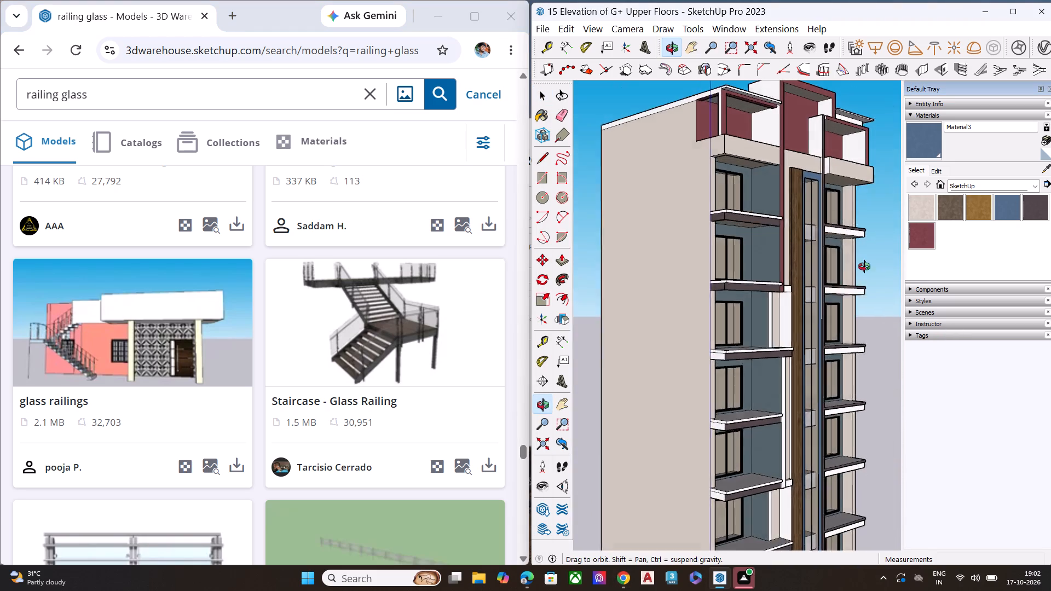
middle_click_drag(864, 266, 865, 266)
scroll(828, 309, "up", 2)
scroll(822, 311, "down", 2)
scroll(817, 313, "up", 2)
scroll(823, 311, "down", 3)
middle_click_drag(856, 299, 564, 306)
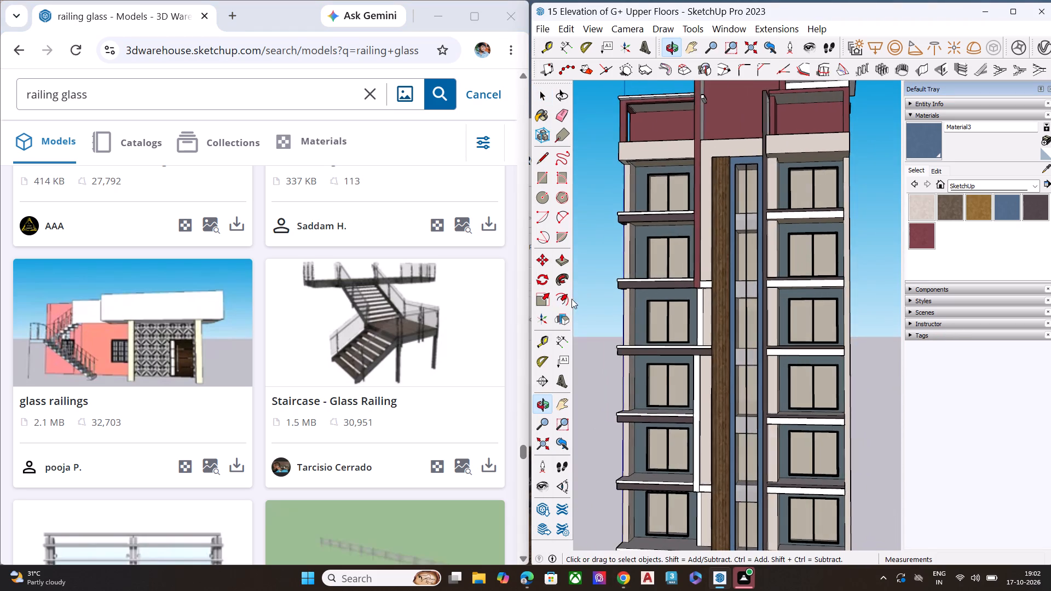
scroll(646, 286, "up", 5)
scroll(753, 292, "down", 5)
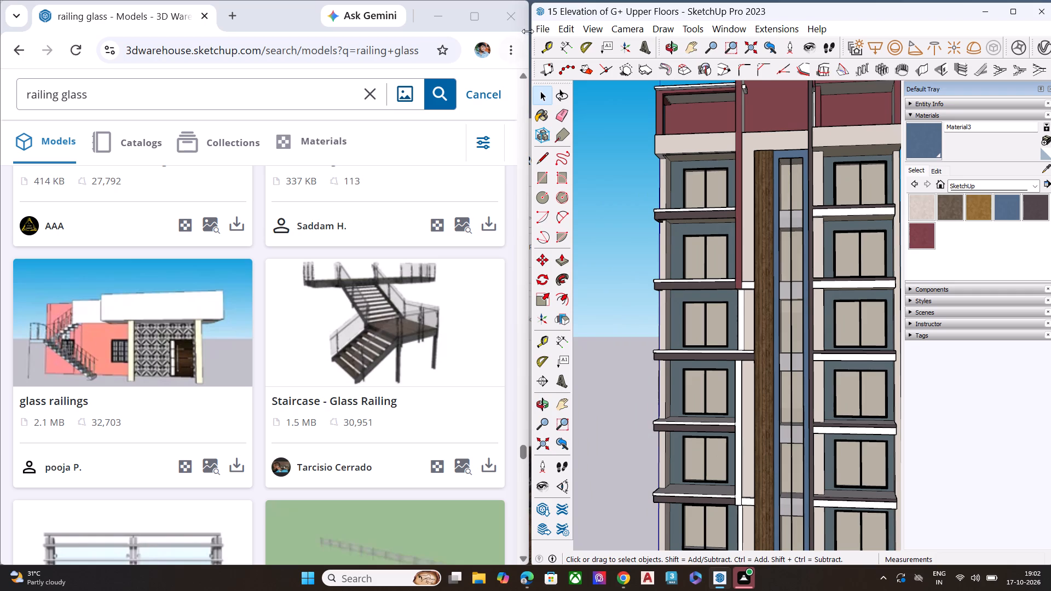
Import My+Glass_Railing.skp from Downloads and place it at the outer front corner of an upper-floor balcony slab.
left_click(541, 28)
left_click(573, 256)
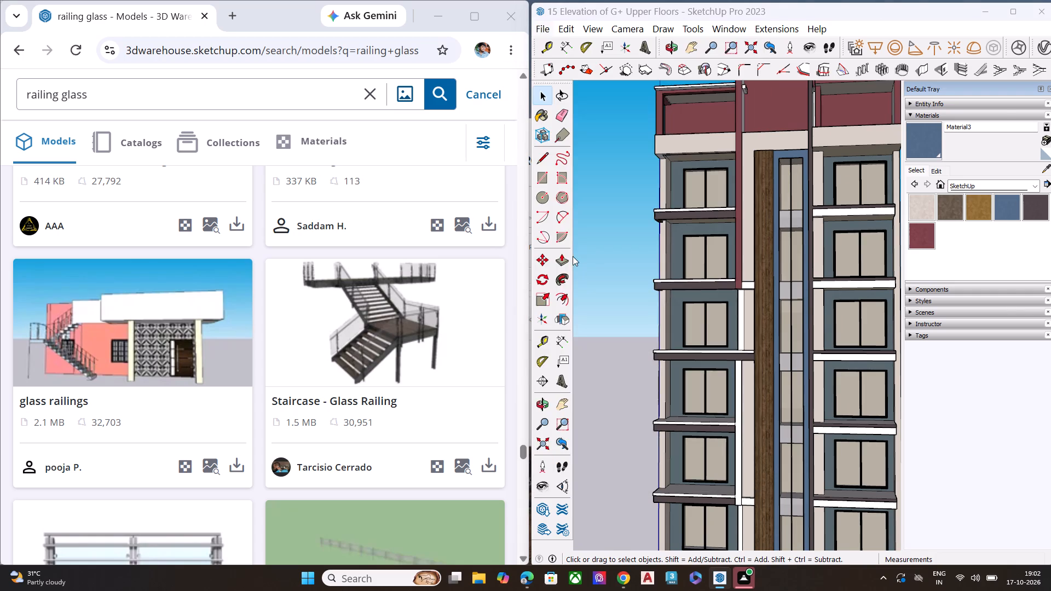
scroll(730, 273, "down", 6)
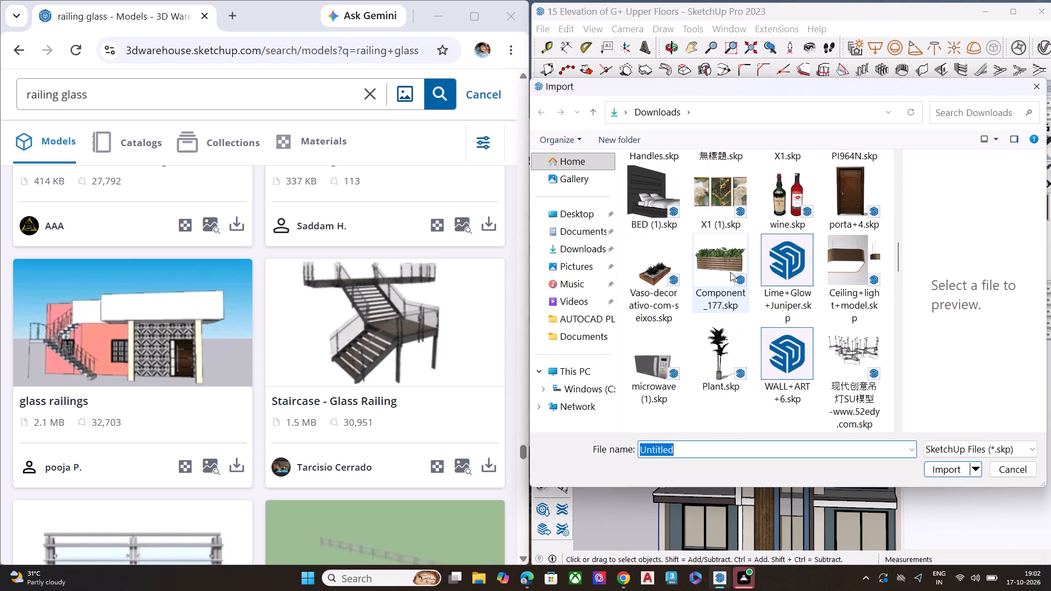
scroll(730, 272, "down", 6)
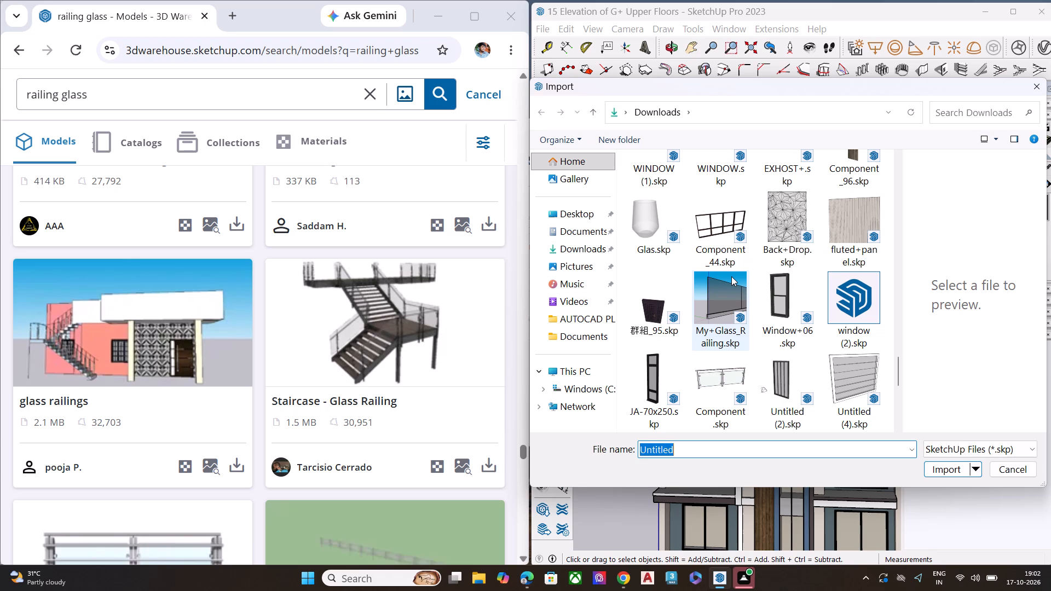
scroll(736, 294, "down", 1)
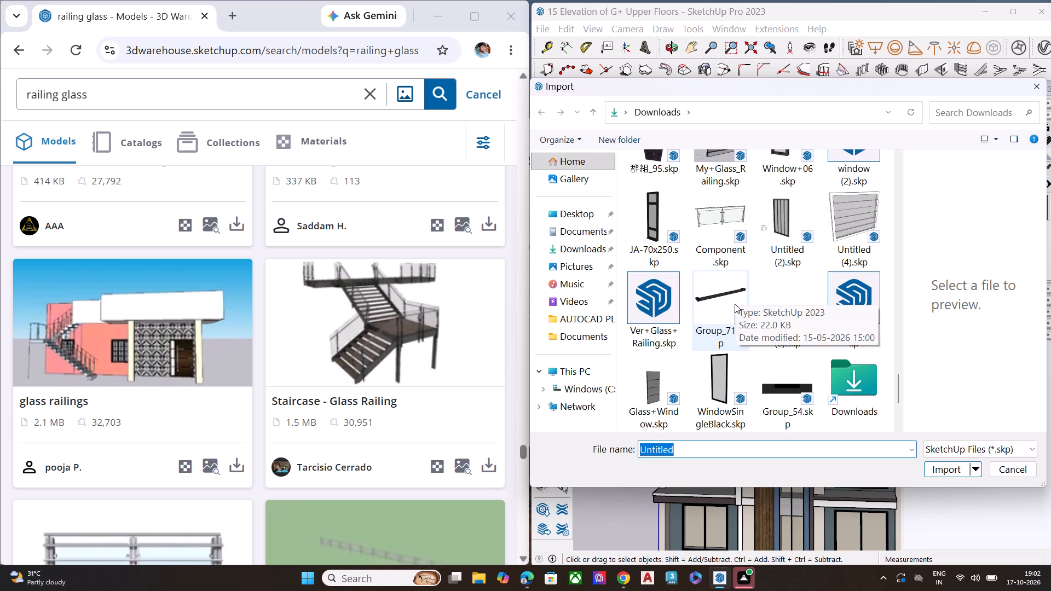
scroll(735, 304, "up", 1)
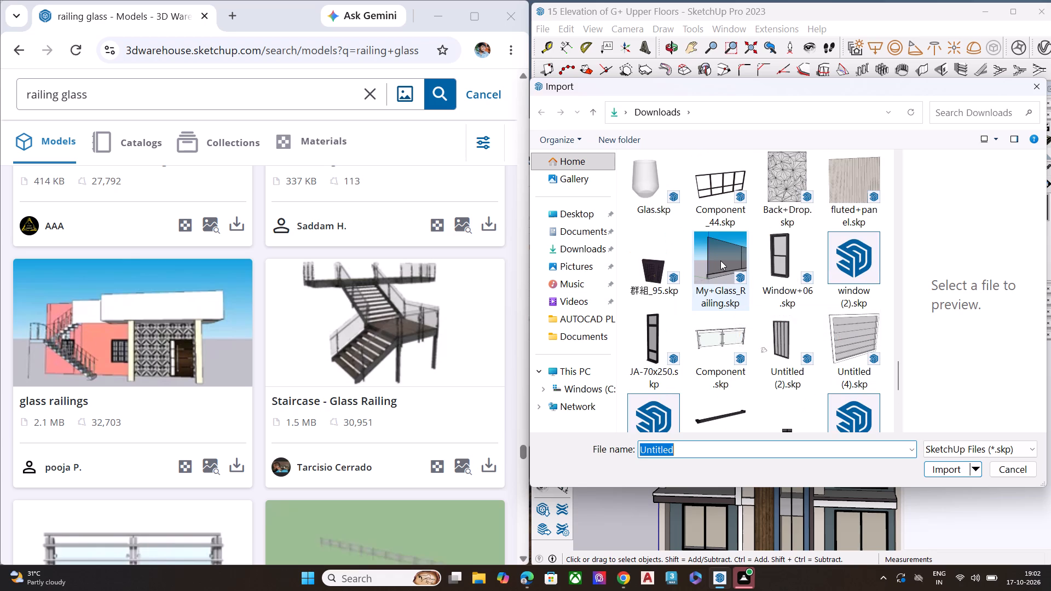
left_click(720, 260)
left_click(944, 474)
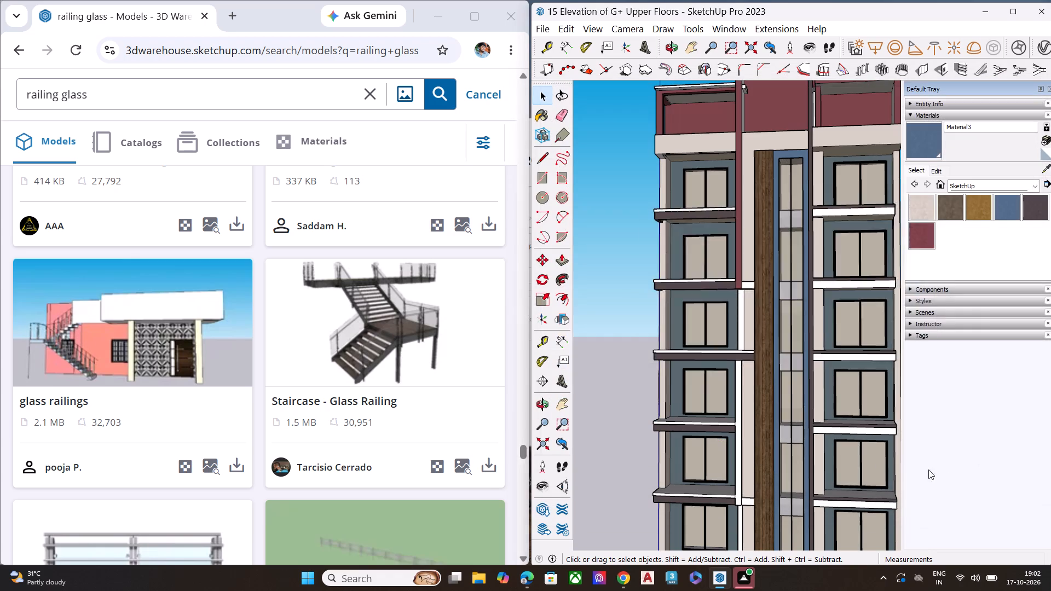
left_click(924, 345)
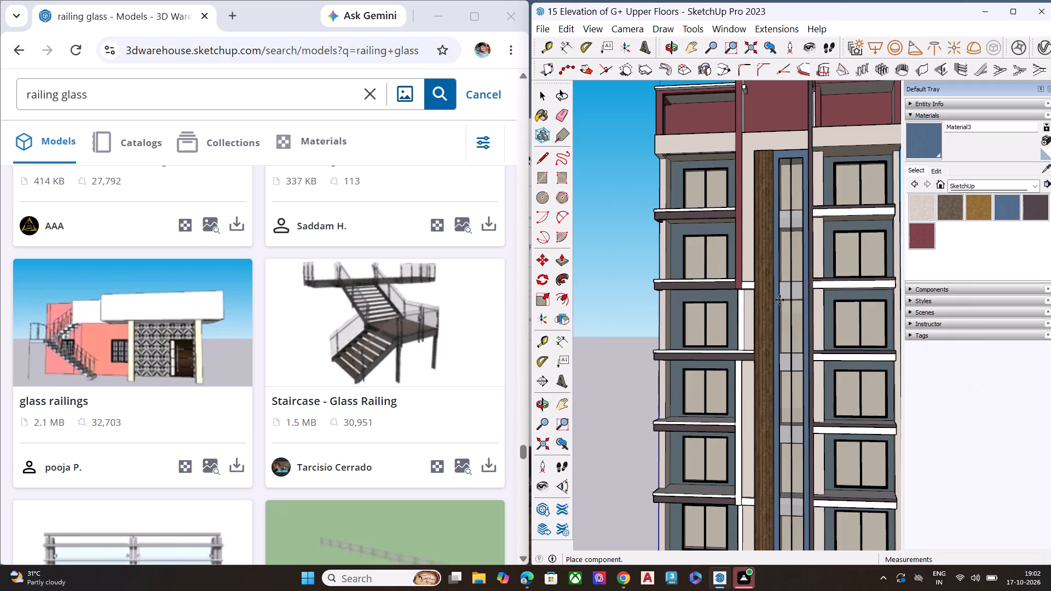
middle_click_drag(650, 275, 1050, 402)
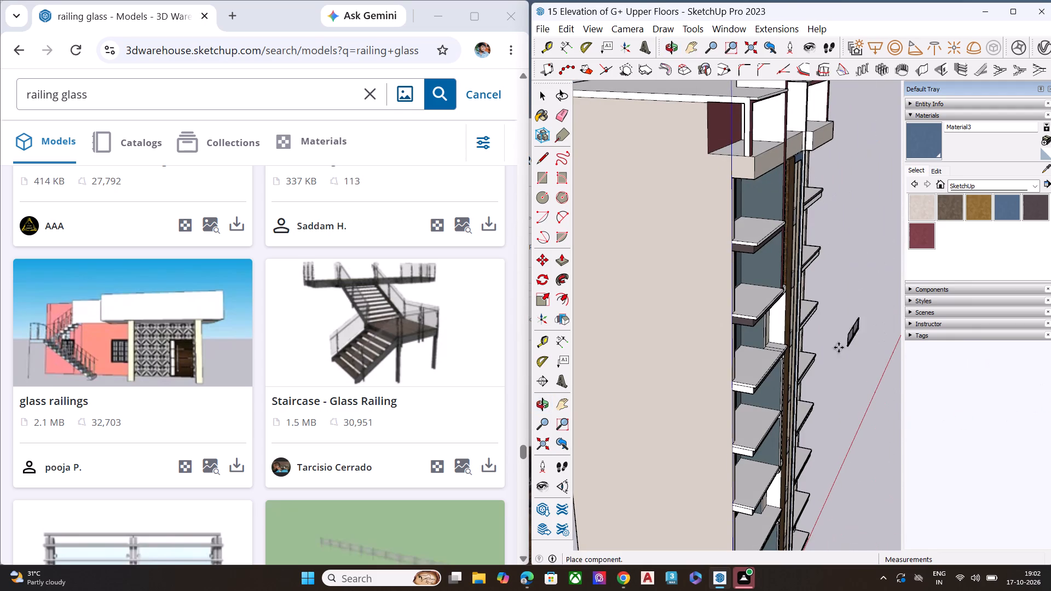
scroll(748, 314, "up", 14)
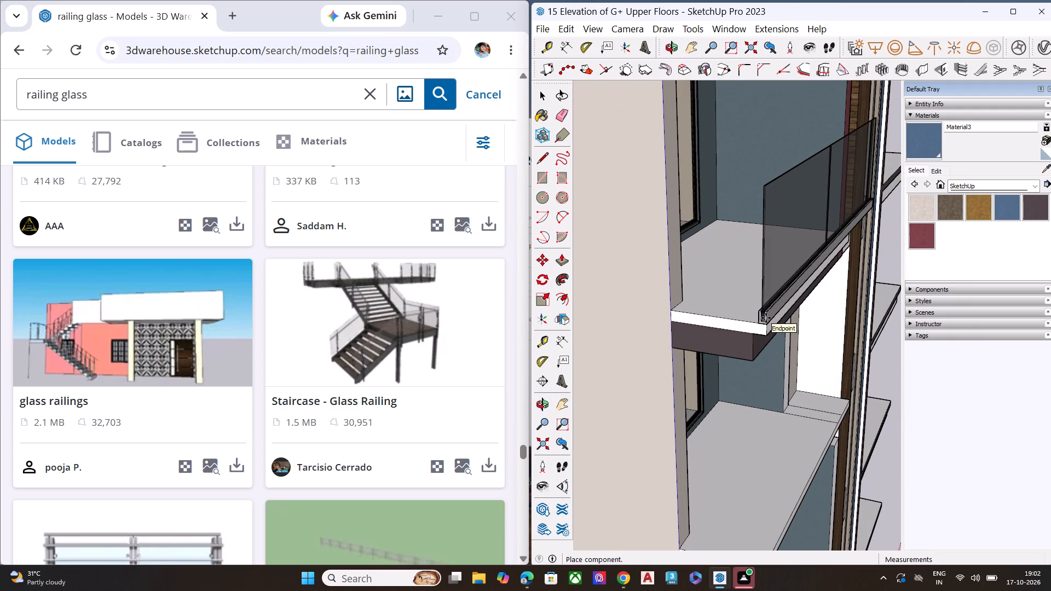
left_click(769, 327)
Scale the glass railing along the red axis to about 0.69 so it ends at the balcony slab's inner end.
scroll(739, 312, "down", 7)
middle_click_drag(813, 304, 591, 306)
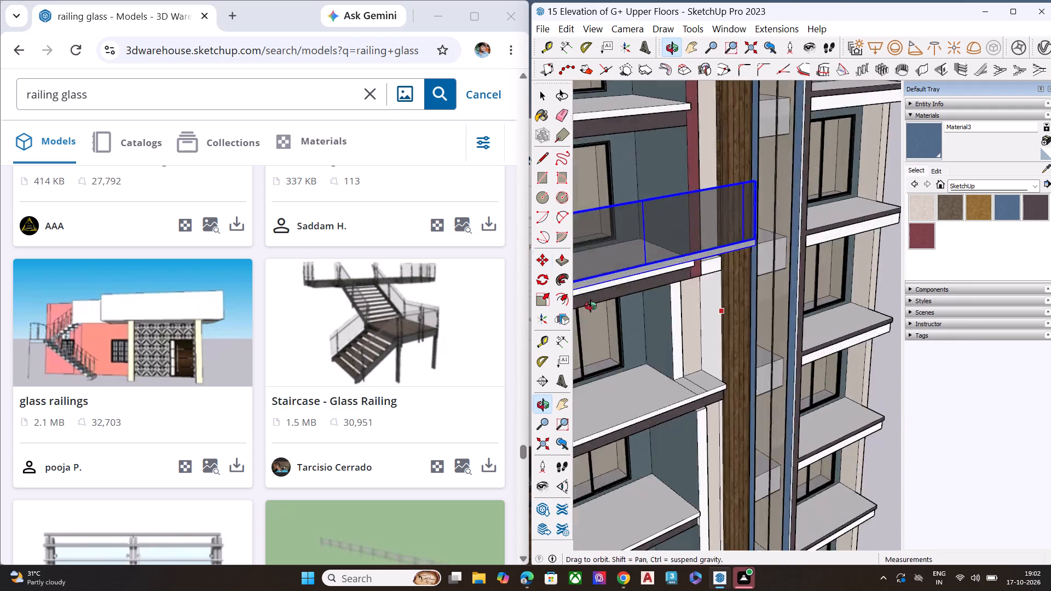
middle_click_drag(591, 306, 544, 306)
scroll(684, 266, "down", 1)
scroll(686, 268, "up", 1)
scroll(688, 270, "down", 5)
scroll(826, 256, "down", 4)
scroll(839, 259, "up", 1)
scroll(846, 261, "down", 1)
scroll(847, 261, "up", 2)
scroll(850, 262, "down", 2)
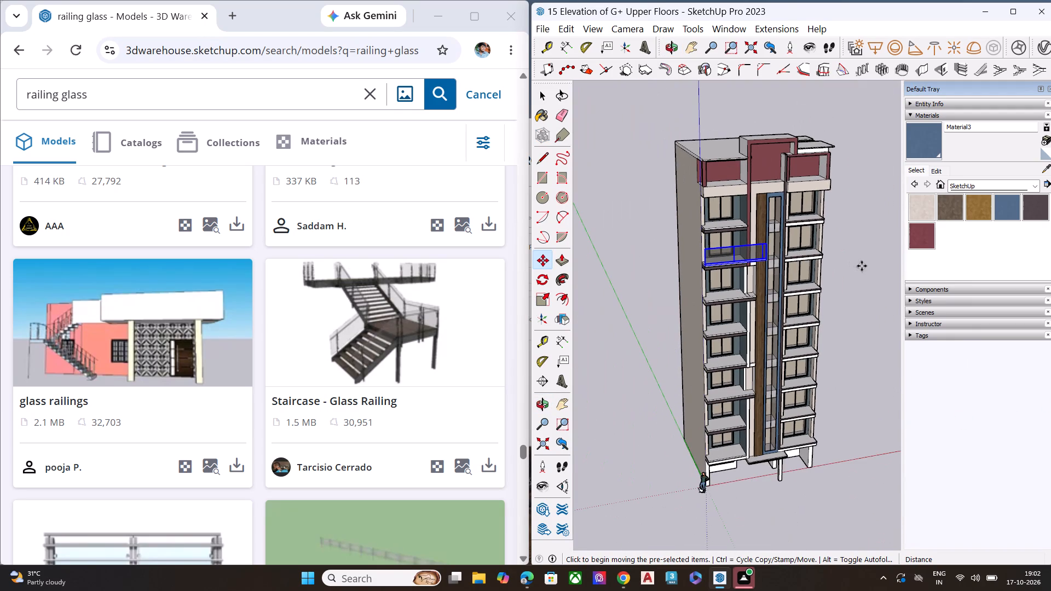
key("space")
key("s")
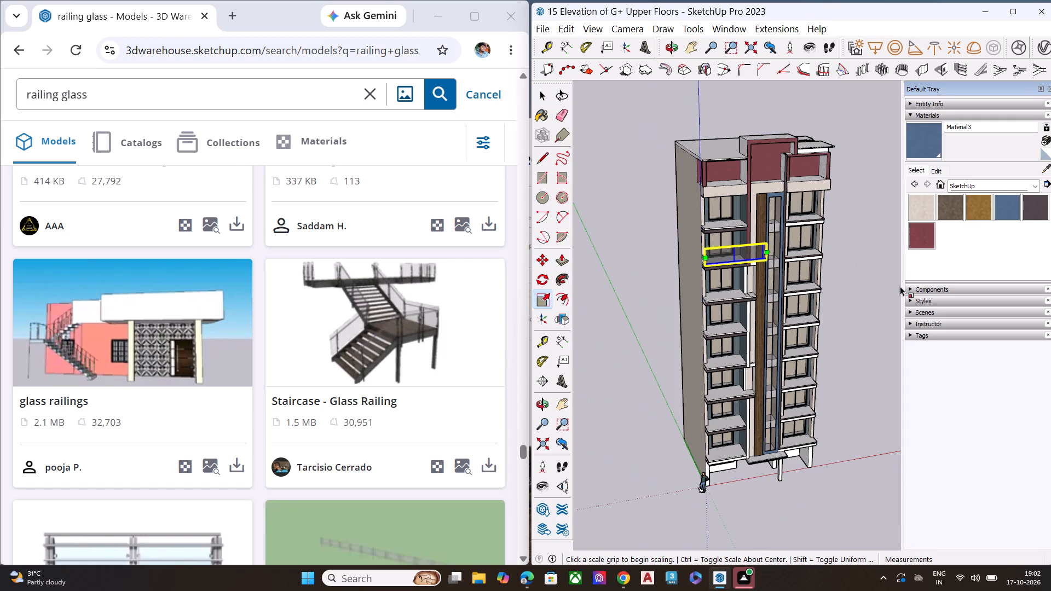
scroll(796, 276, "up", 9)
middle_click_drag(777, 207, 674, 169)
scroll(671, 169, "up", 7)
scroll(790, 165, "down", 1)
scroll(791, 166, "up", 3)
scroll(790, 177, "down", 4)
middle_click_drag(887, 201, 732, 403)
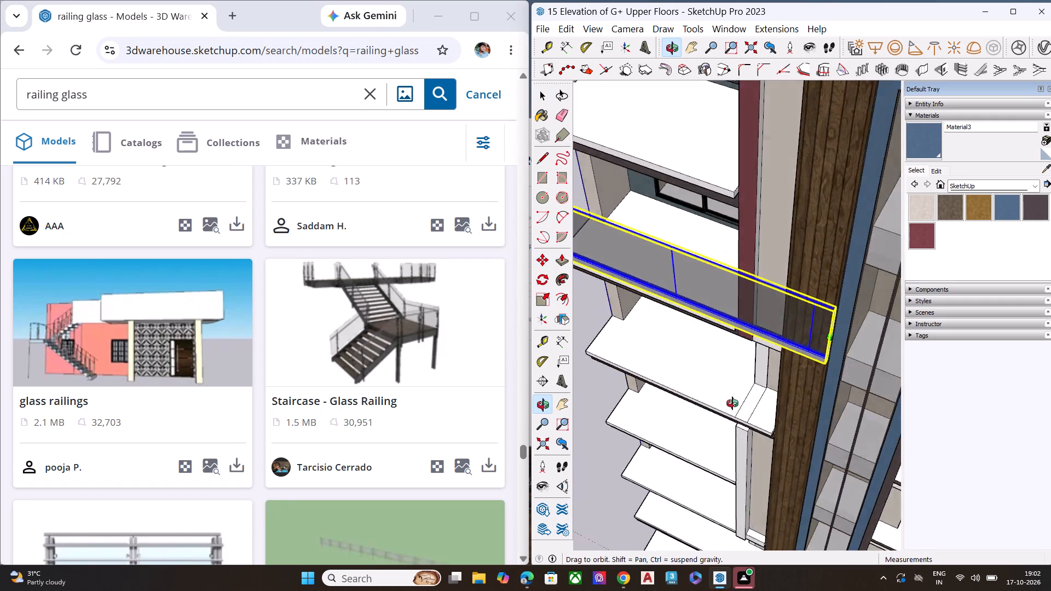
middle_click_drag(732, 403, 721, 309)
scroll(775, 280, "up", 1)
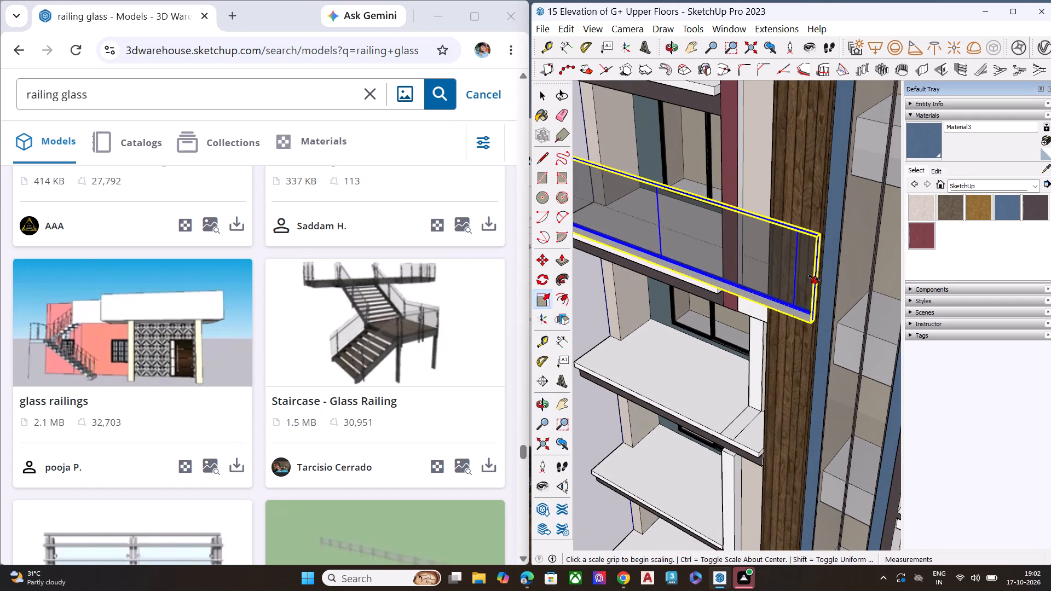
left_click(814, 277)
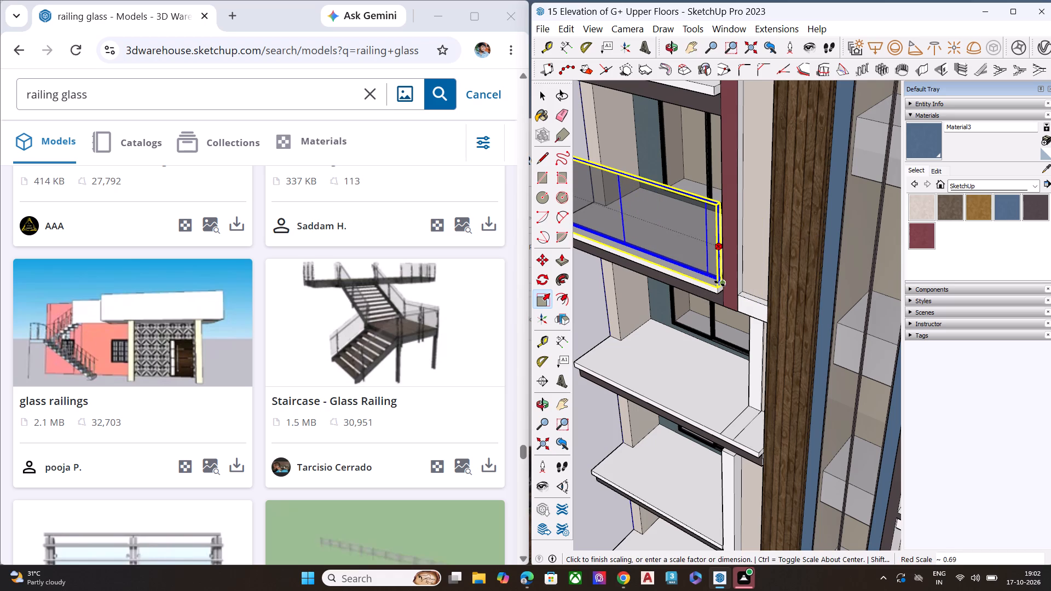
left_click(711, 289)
Examine the resized railing on its balcony up close, and how it looks on the whole tower.
scroll(720, 289, "down", 2)
scroll(726, 287, "up", 1)
scroll(727, 287, "down", 3)
middle_click_drag(741, 280, 777, 222)
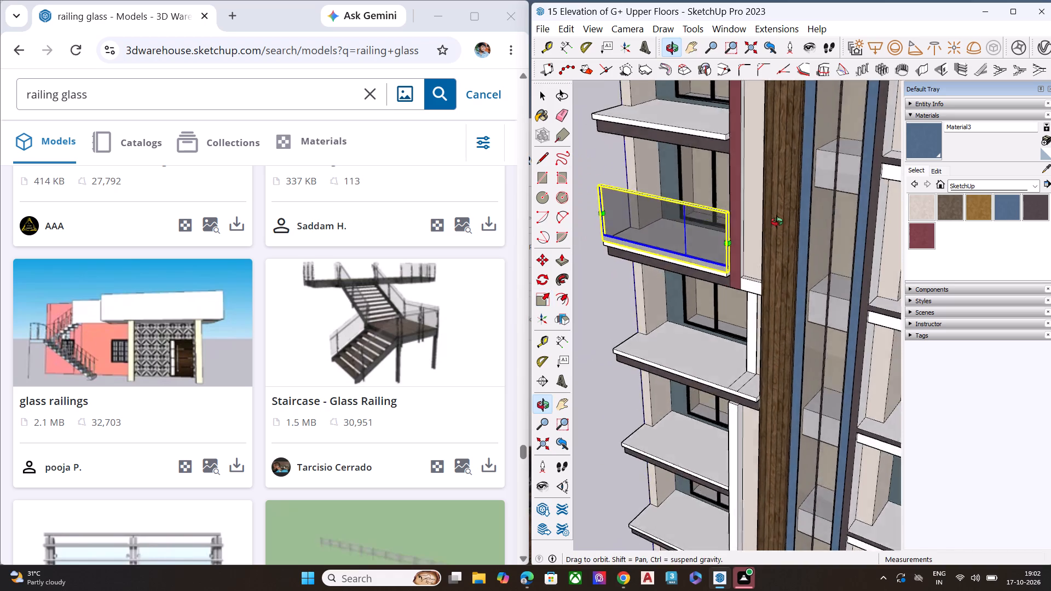
middle_click_drag(777, 222, 896, 190)
scroll(792, 204, "up", 2)
scroll(653, 197, "up", 1)
middle_click_drag(659, 204, 658, 260)
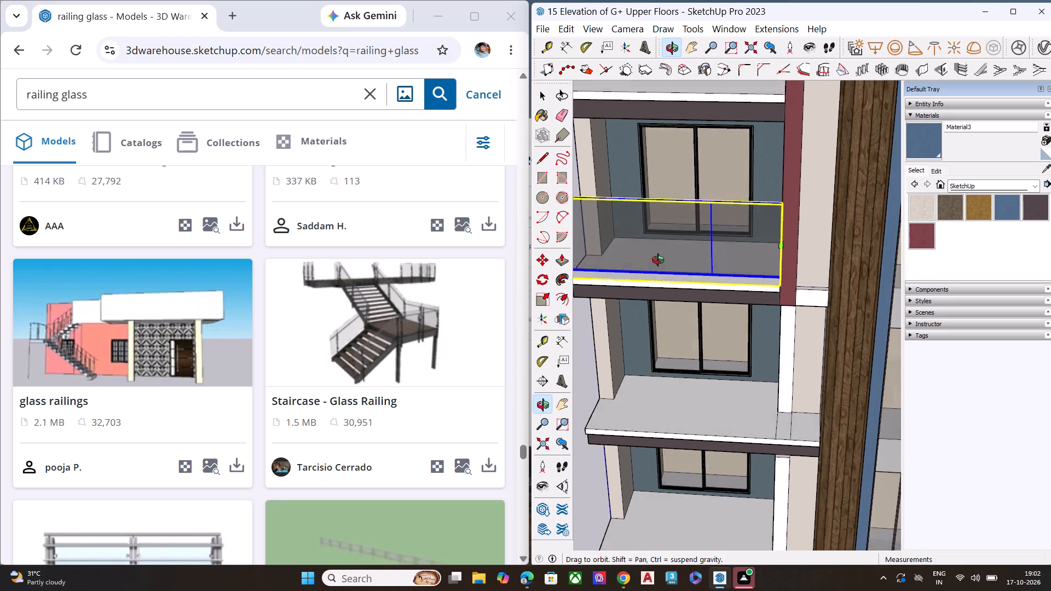
middle_click_drag(658, 260, 948, 84)
scroll(759, 262, "down", 1)
scroll(759, 265, "up", 1)
scroll(758, 266, "down", 11)
scroll(750, 289, "up", 1)
scroll(753, 288, "down", 2)
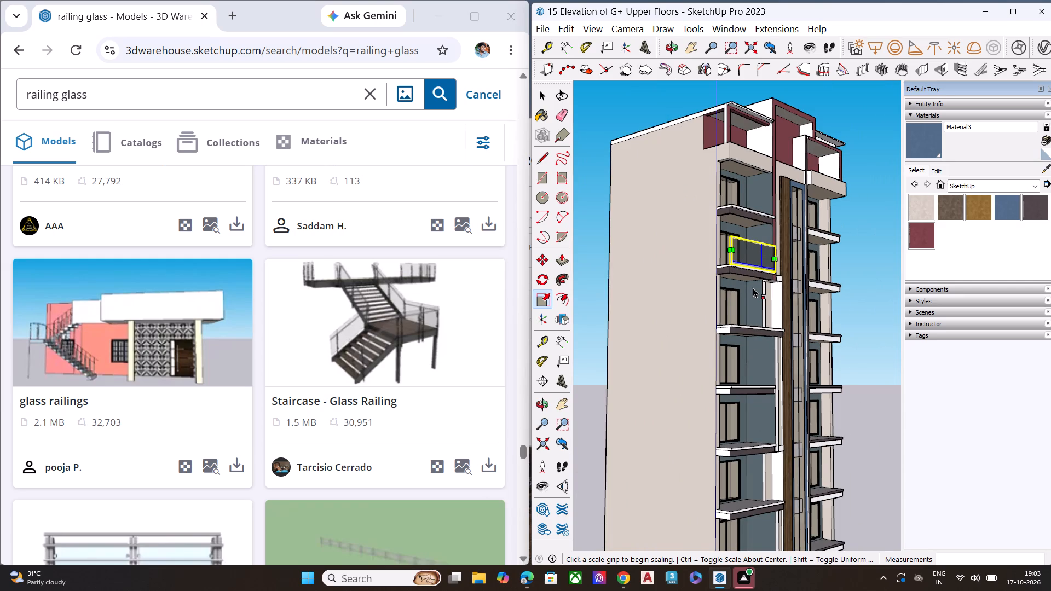
scroll(793, 256, "down", 6)
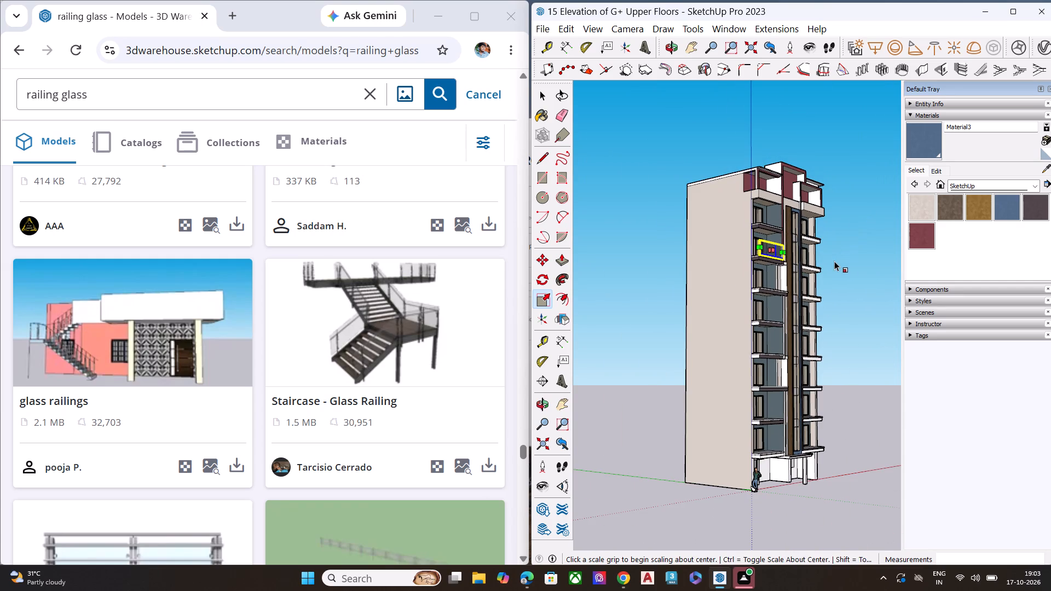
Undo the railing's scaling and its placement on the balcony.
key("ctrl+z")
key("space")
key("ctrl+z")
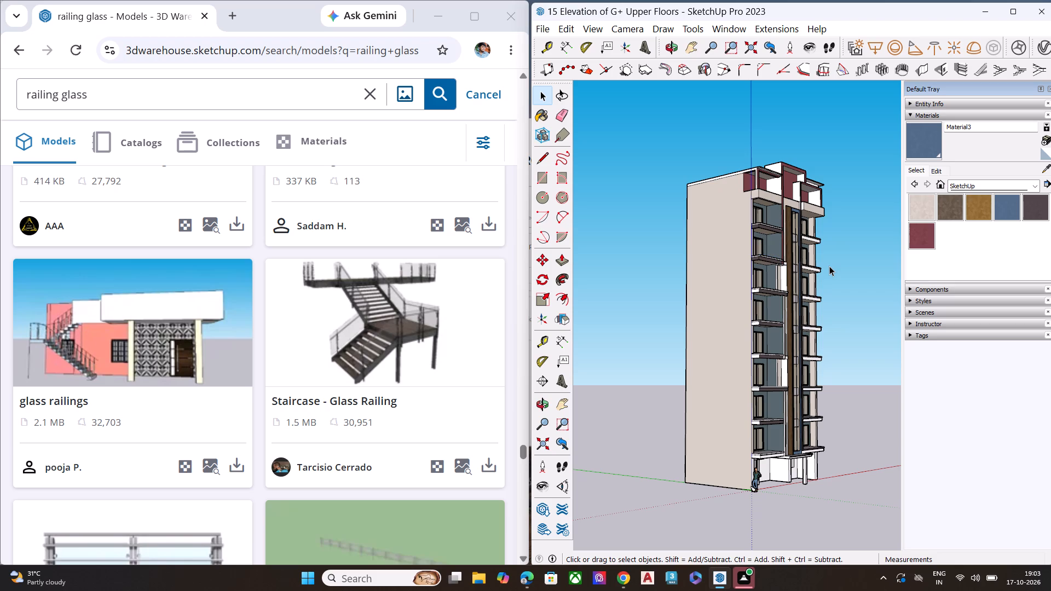
Select all of the tower's connected geometry.
key("space")
middle_click_drag(783, 262, 771, 377)
triple_click(747, 283)
left_click(747, 283)
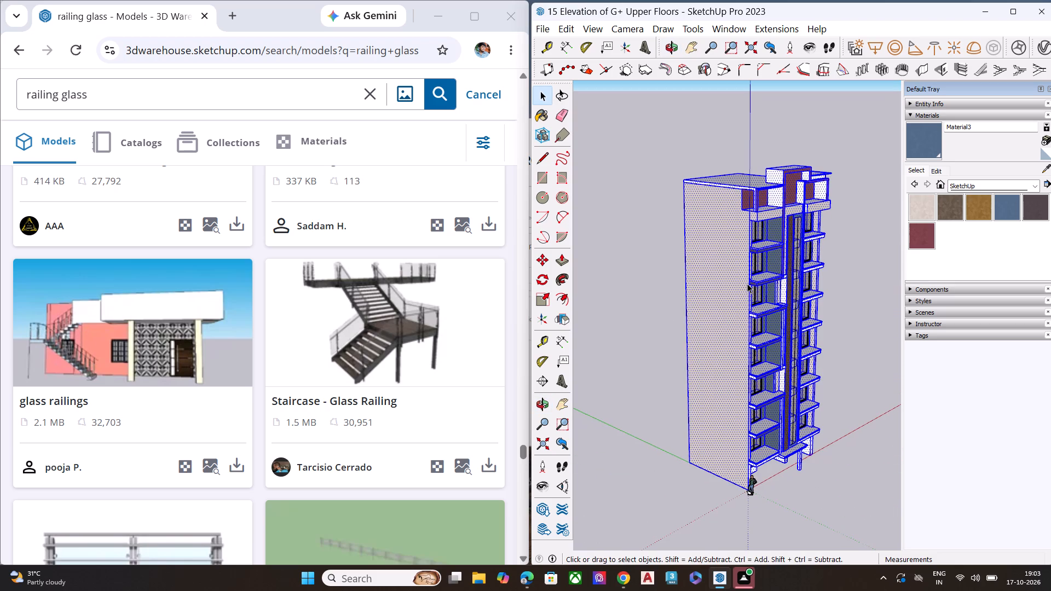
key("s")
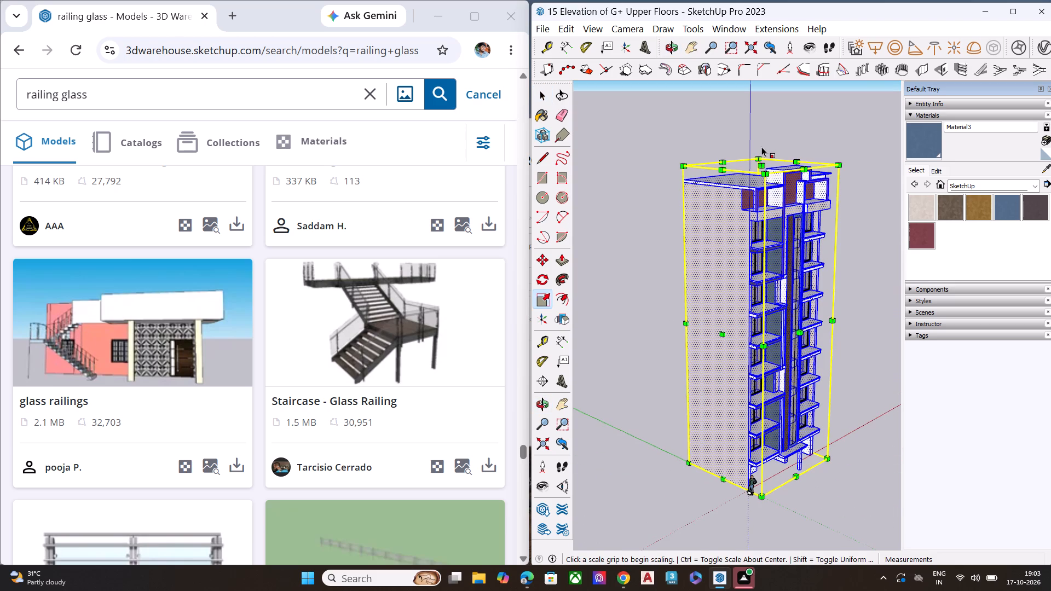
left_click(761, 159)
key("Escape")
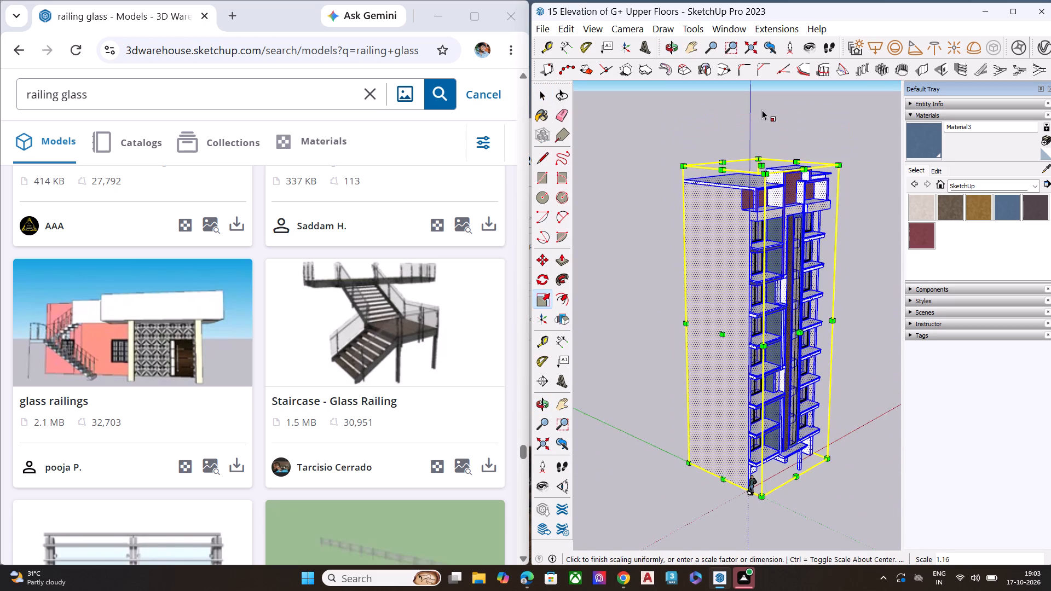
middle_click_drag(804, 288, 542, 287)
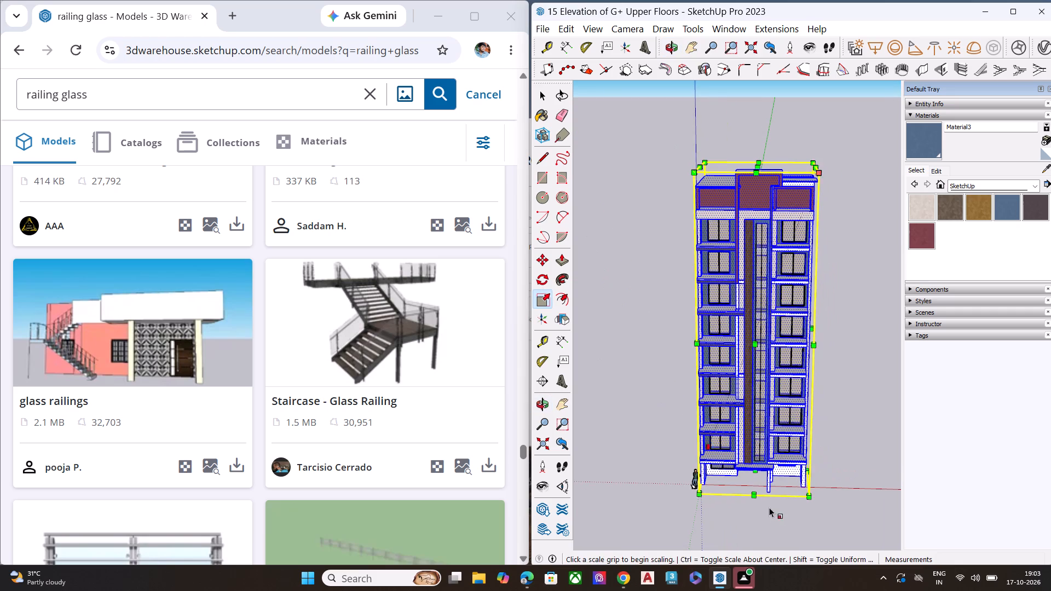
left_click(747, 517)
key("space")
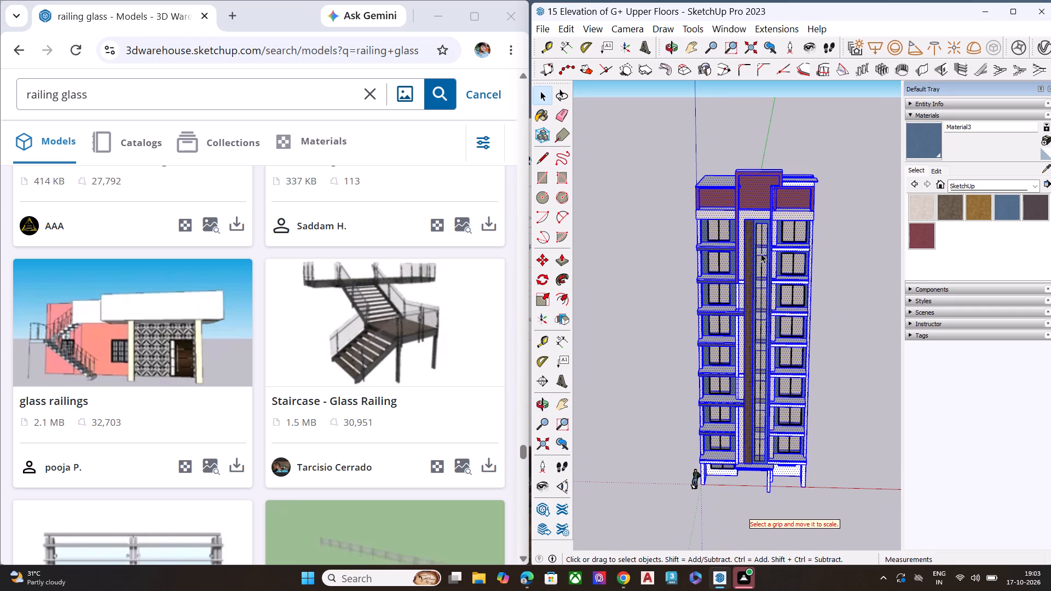
Examine the selected tower's overall proportions from the front, the side, below and above.
left_click_drag(674, 170, 827, 312)
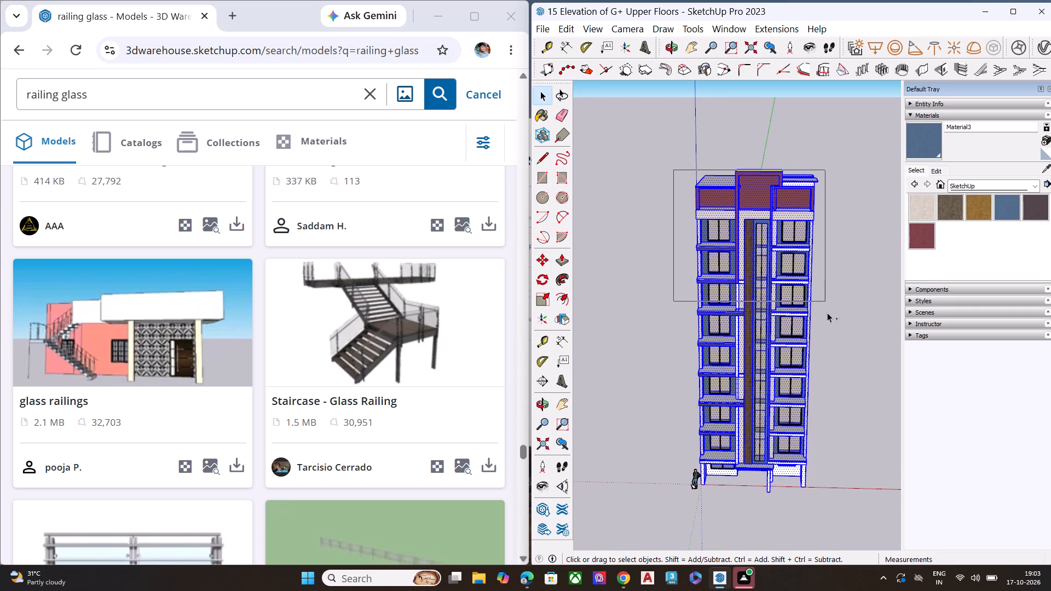
left_click_drag(827, 312, 853, 506)
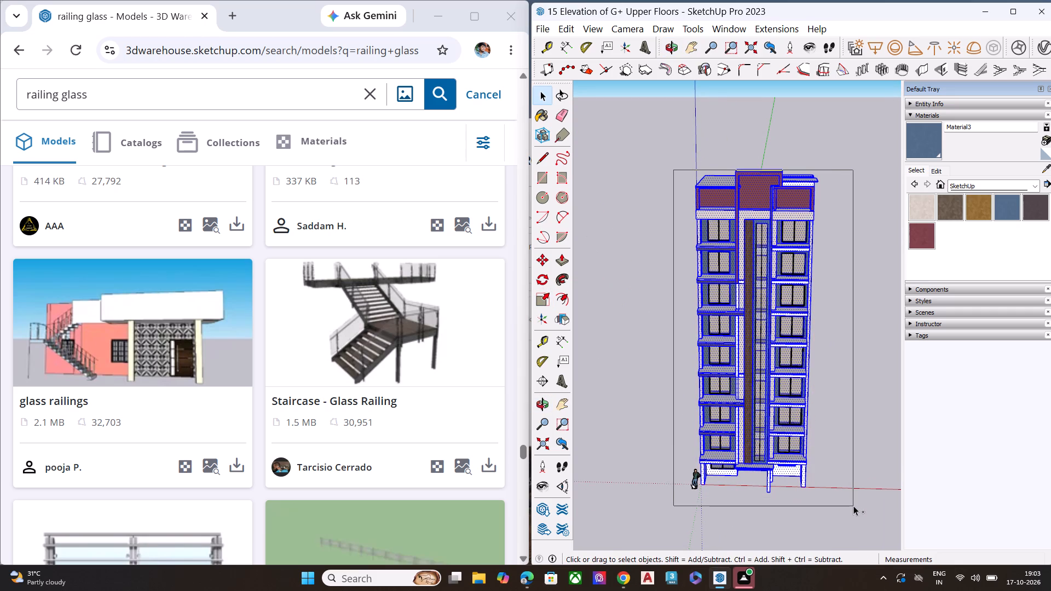
left_click_drag(853, 506, 852, 456)
middle_click_drag(753, 455, 685, 312)
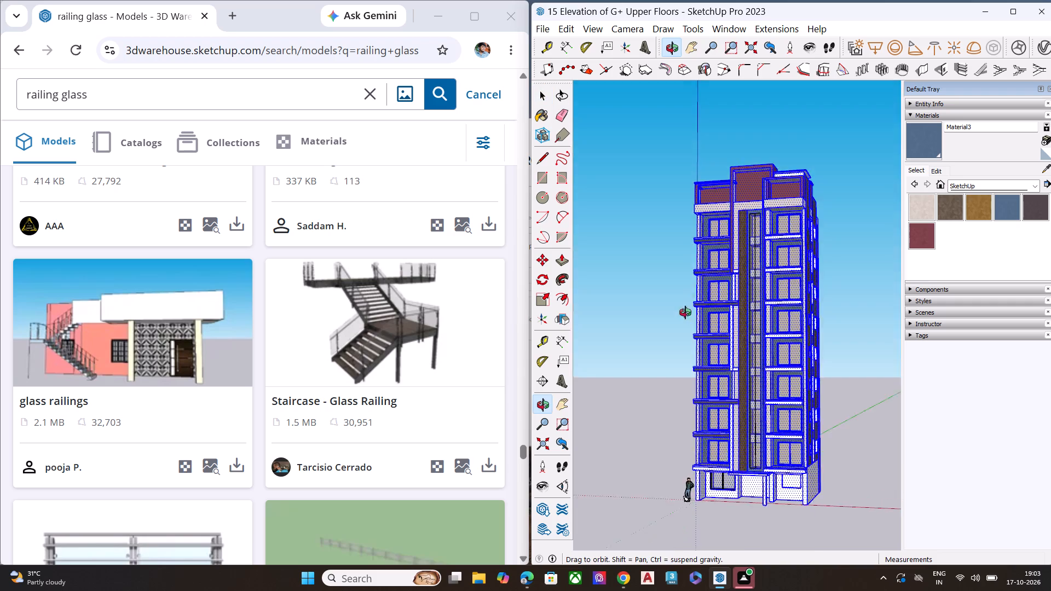
middle_click_drag(685, 312, 674, 220)
left_click_drag(690, 433, 784, 447, "ctrl")
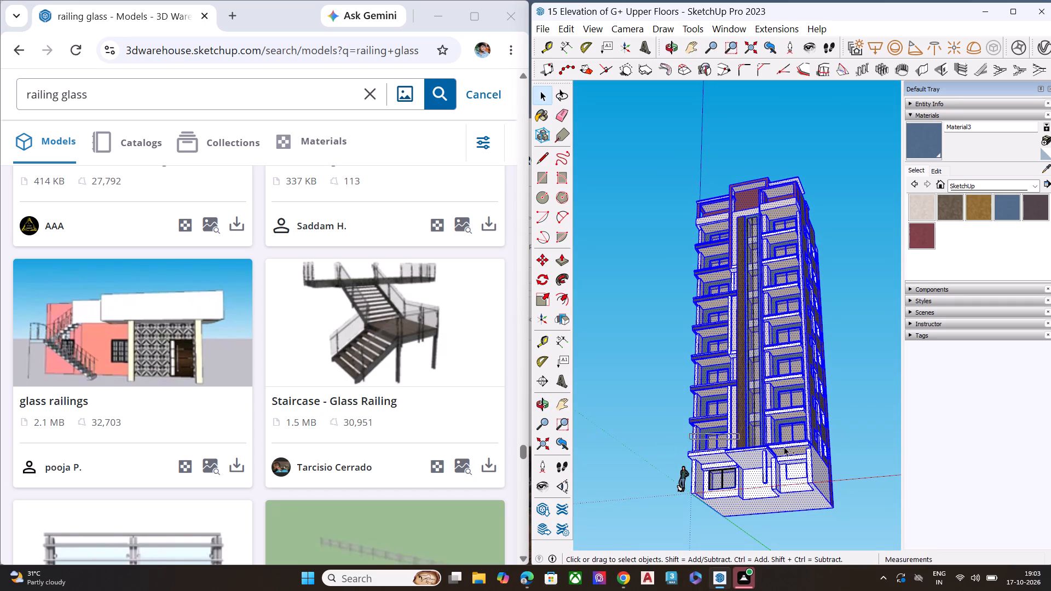
left_click_drag(784, 447, 829, 513, "ctrl")
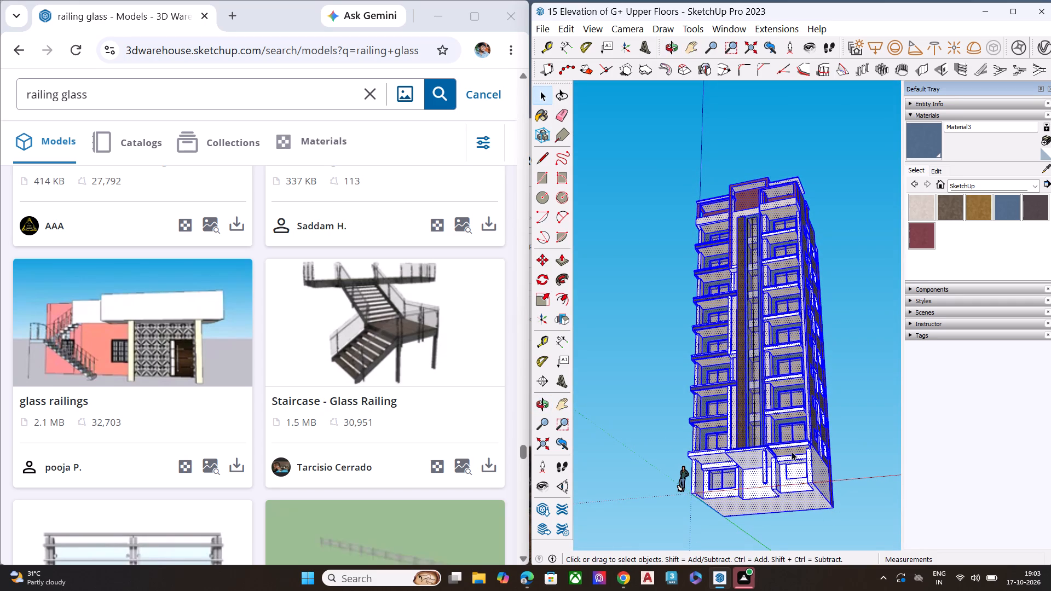
middle_click_drag(781, 401, 775, 557)
scroll(775, 557, "up", 1, "ctrl")
left_click_drag(673, 158, 860, 335, "ctrl")
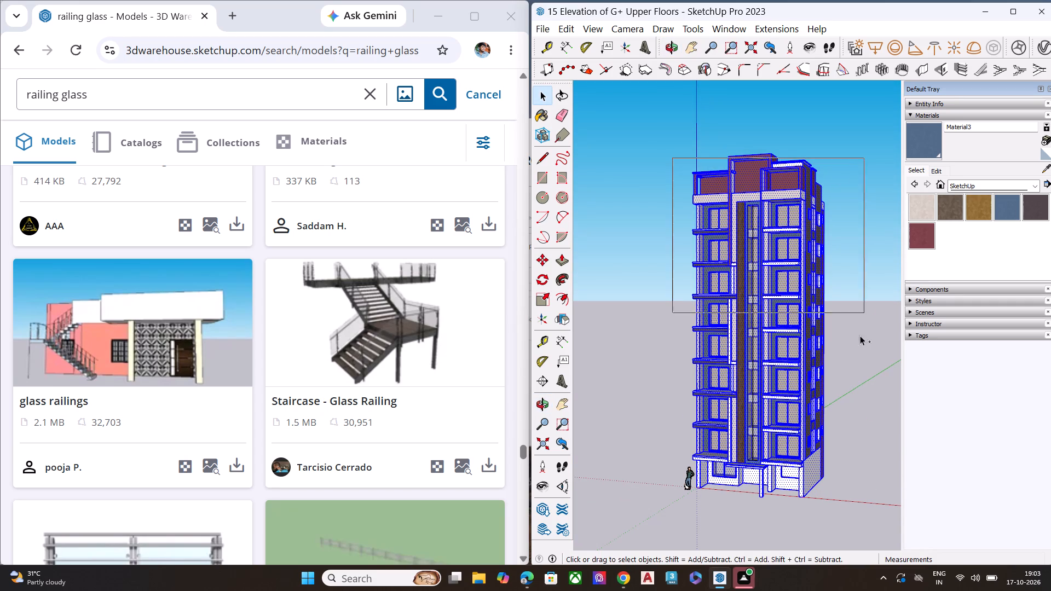
left_click_drag(860, 335, 856, 468, "ctrl")
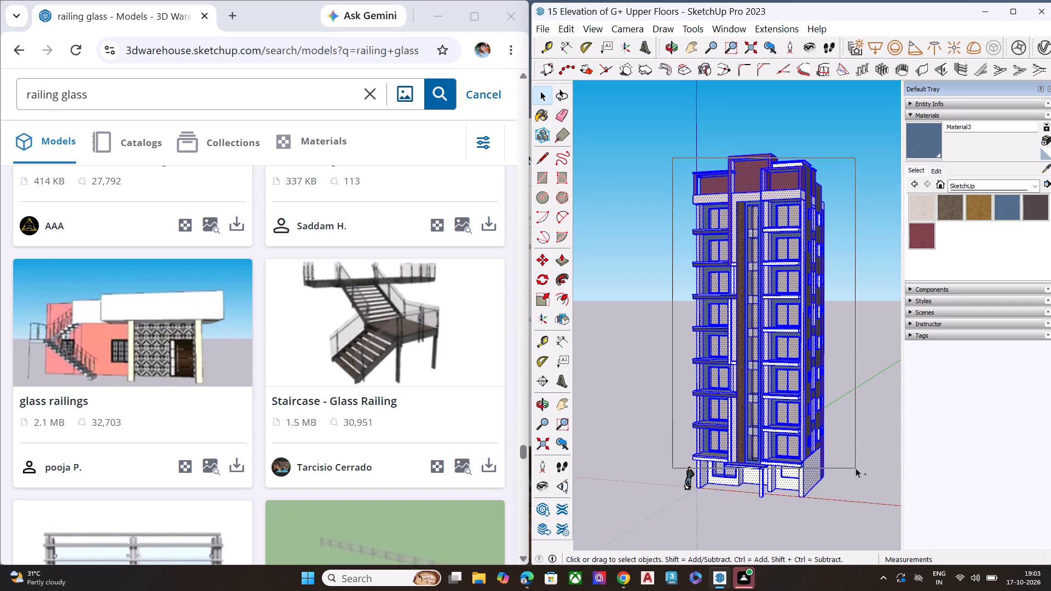
left_click_drag(856, 468, 854, 465, "ctrl")
scroll(766, 292, "up", 4)
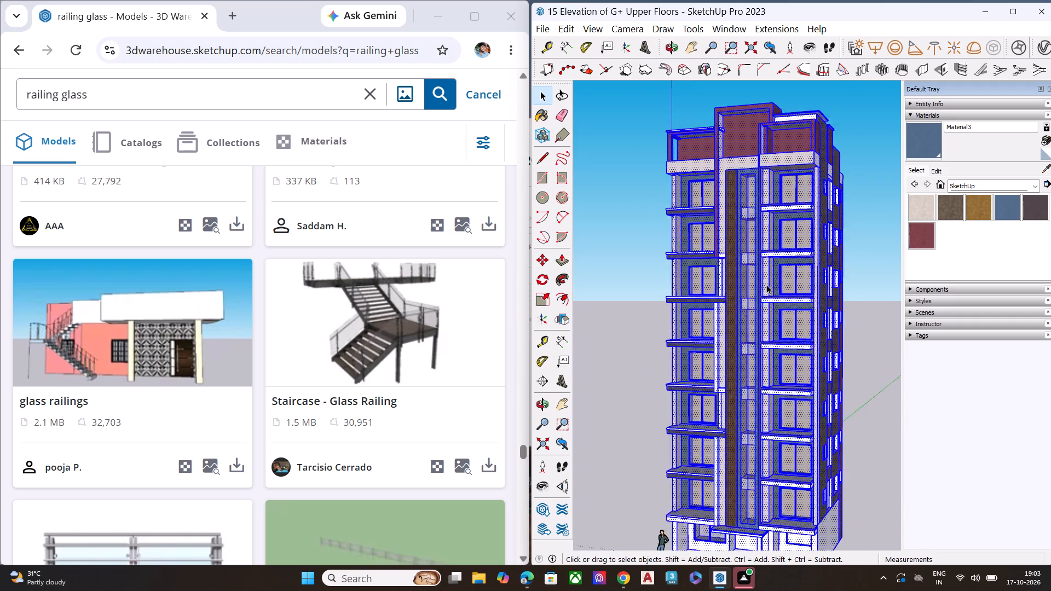
scroll(766, 285, "up", 6)
scroll(845, 237, "down", 8)
middle_click_drag(806, 265, 706, 438)
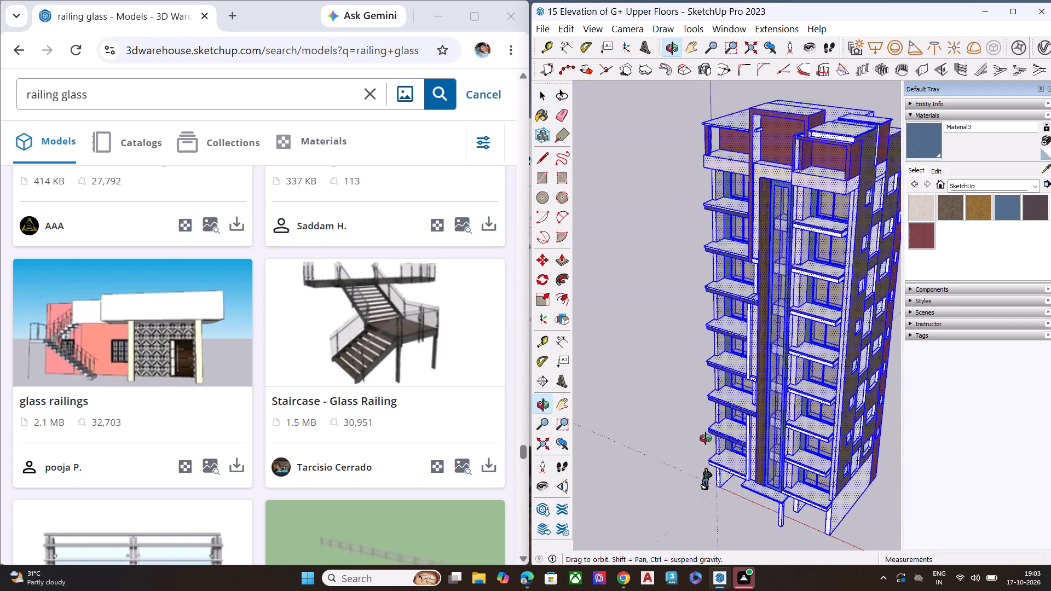
middle_click_drag(706, 438, 660, 503)
left_click_drag(684, 134, 868, 417, "ctrl")
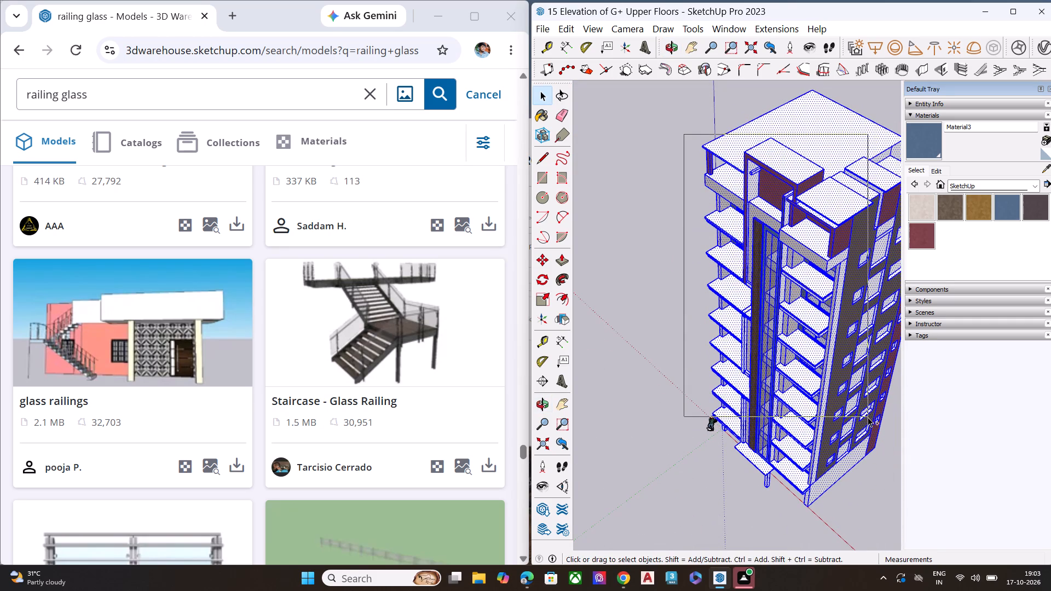
left_click_drag(868, 417, 856, 396, "ctrl")
scroll(778, 375, "down", 1, "ctrl")
middle_click_drag(768, 358, 620, 226, "ctrl")
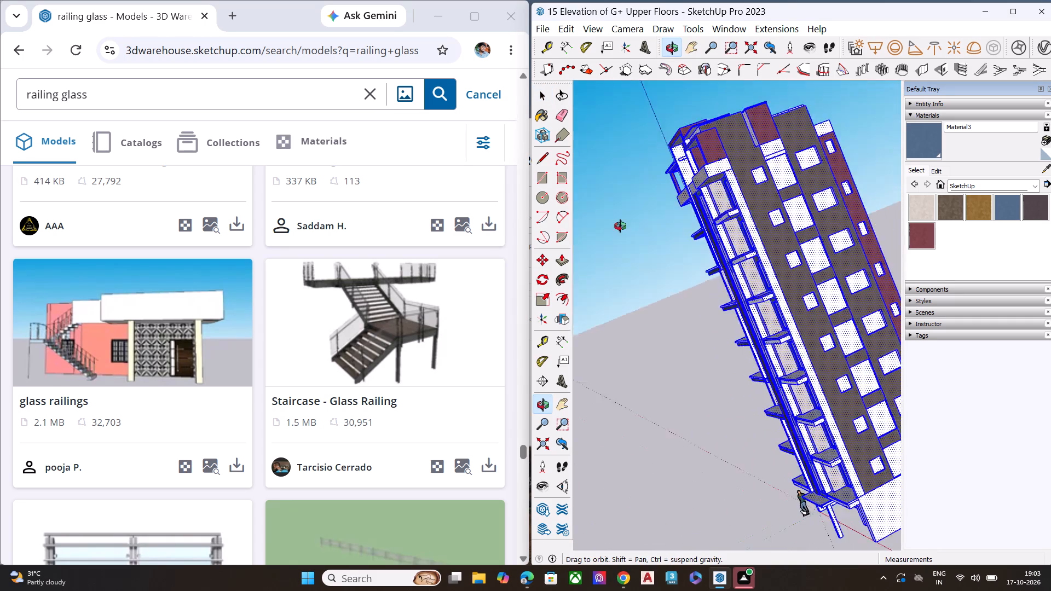
middle_click_drag(620, 226, 903, 258, "ctrl")
middle_click_drag(903, 258, 889, 217, "ctrl")
scroll(770, 254, "down", 5, "ctrl")
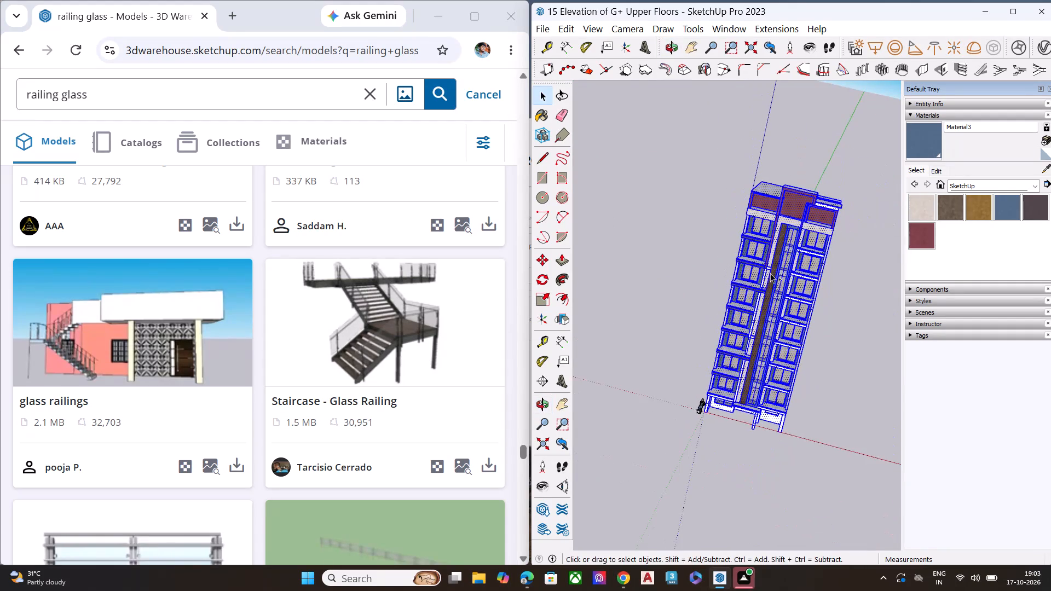
Scale the whole tower taller along the blue axis by a factor of 1.26.
middle_click_drag(771, 305, 773, 243, "ctrl")
scroll(771, 305, "up", 1, "ctrl")
key("s")
scroll(805, 133, "up", 2)
scroll(805, 136, "down", 1)
scroll(804, 137, "up", 2)
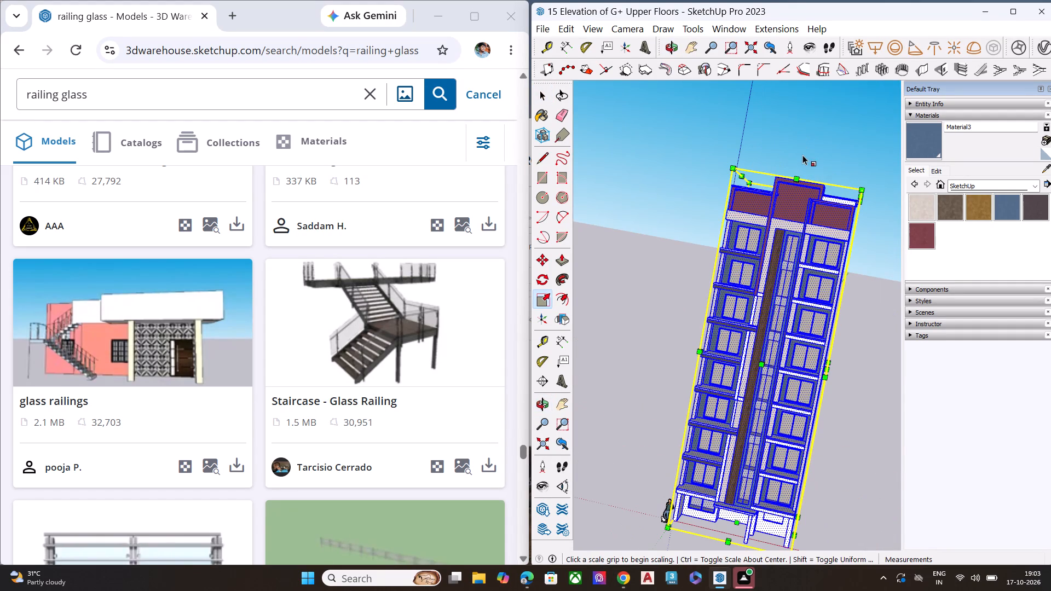
middle_click_drag(787, 213, 754, 293)
scroll(778, 169, "up", 1)
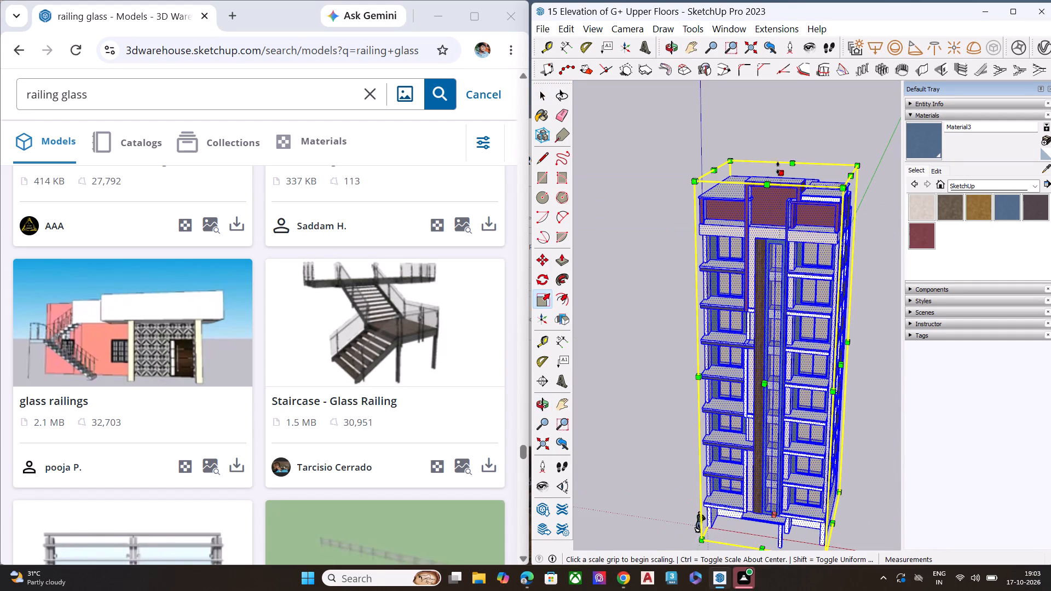
left_click(780, 175)
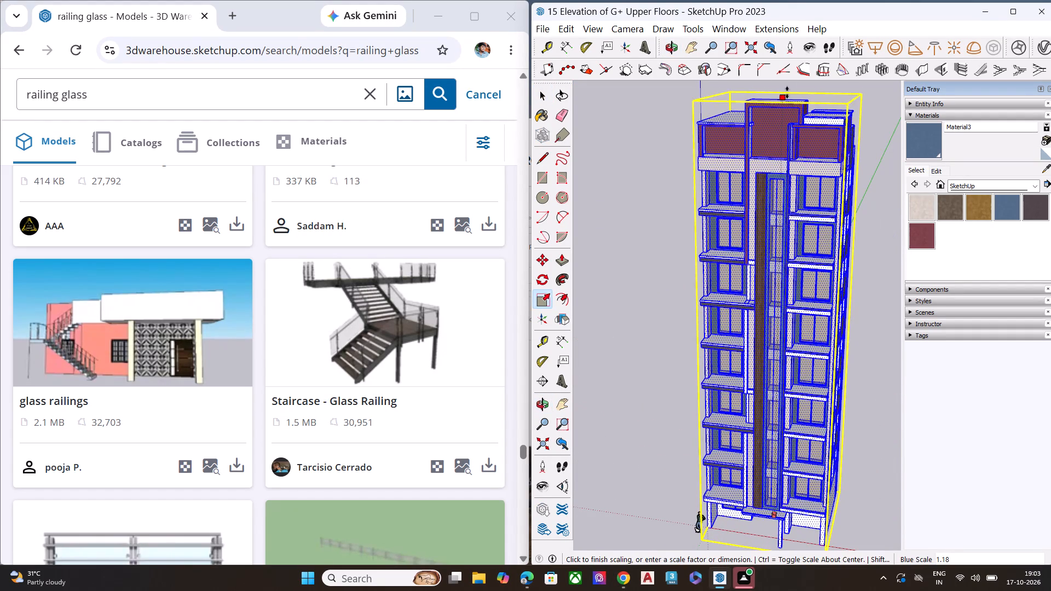
scroll(772, 189, "down", 3)
scroll(767, 213, "up", 1)
scroll(767, 214, "down", 2)
middle_click_drag(773, 201, 789, 144)
left_click(783, 132)
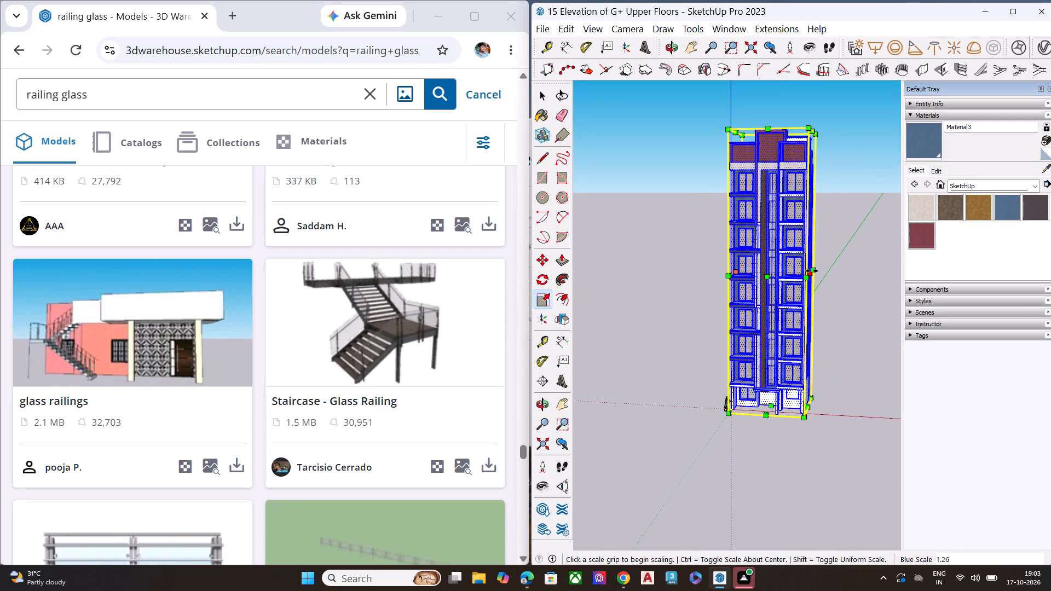
Widen the whole tower along the red axis by a scale factor of 1.68.
left_click(812, 271)
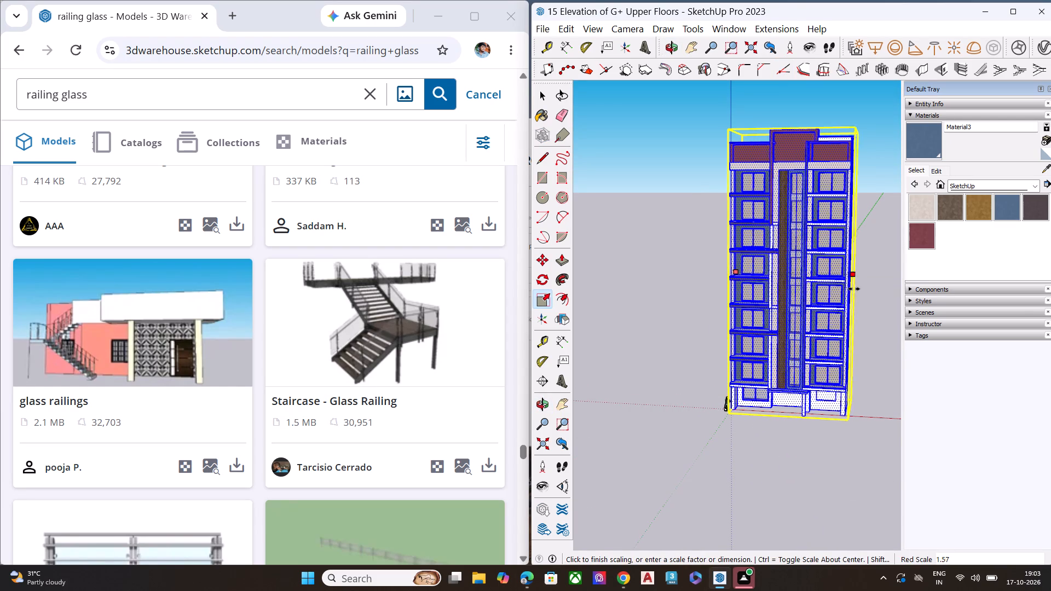
scroll(784, 285, "down", 1)
scroll(784, 286, "up", 3)
scroll(784, 286, "down", 4)
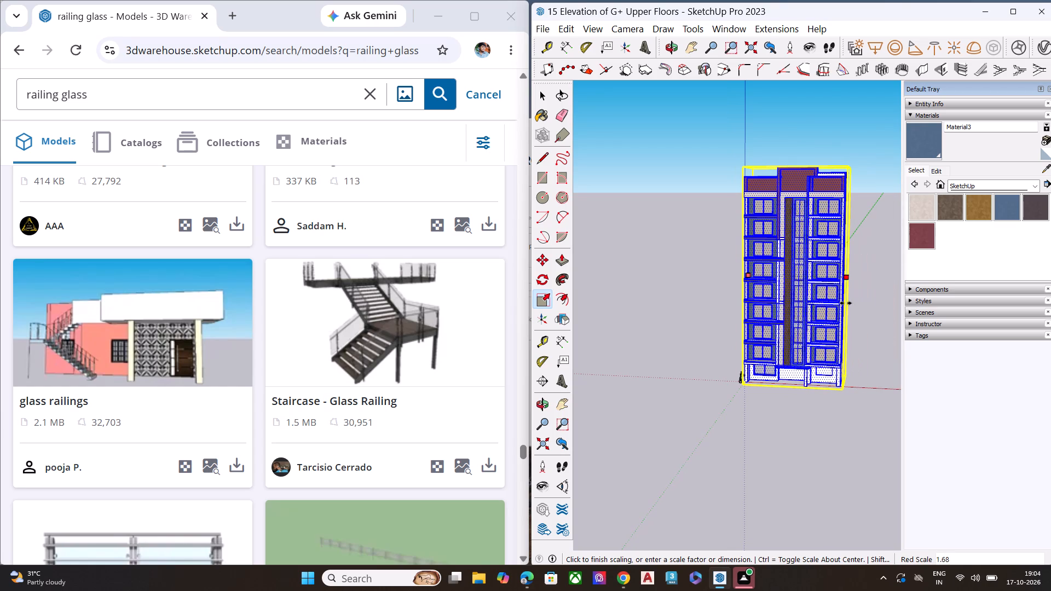
left_click(845, 305)
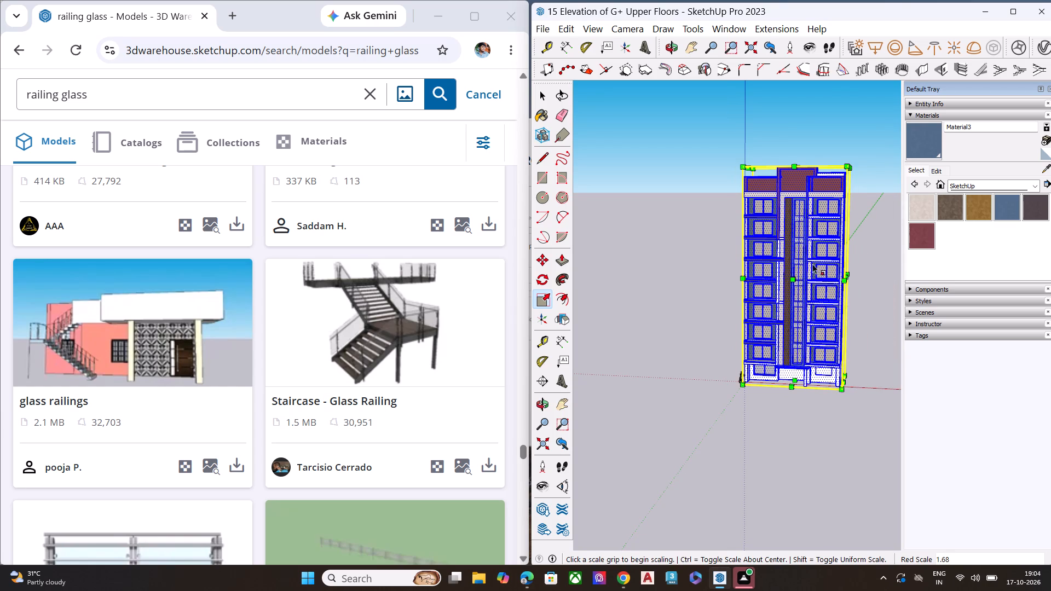
Scale the whole tower slightly taller along the blue axis from its top face.
scroll(805, 148, "up", 6)
middle_click_drag(797, 176, 787, 235)
scroll(793, 214, "up", 2)
left_click(802, 166)
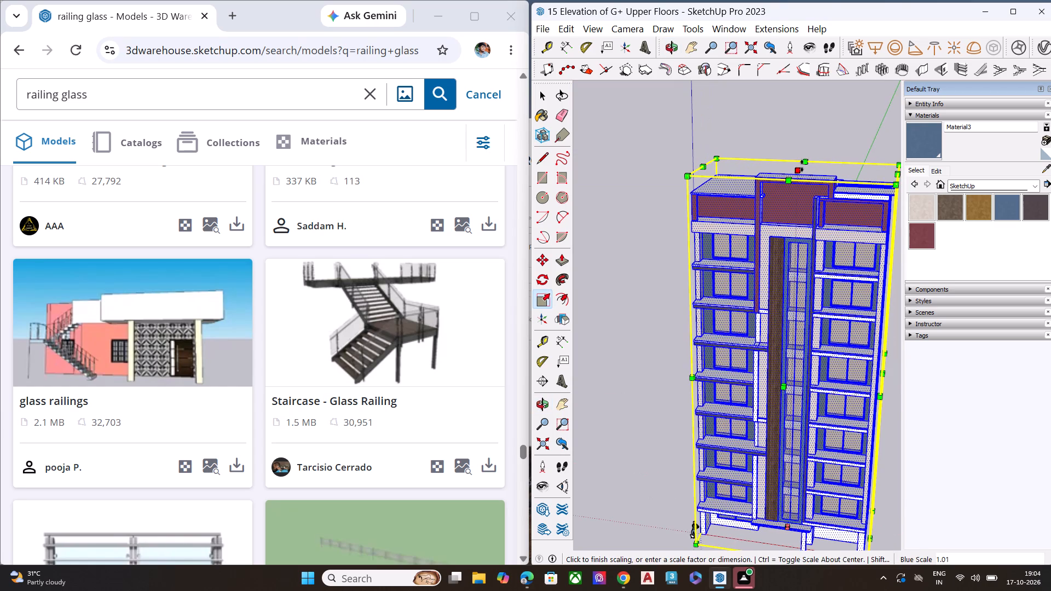
left_click(810, 136)
Stretch the whole tower slightly deeper from its rear face along the green axis, and clear the selection.
scroll(704, 185, "down", 3)
scroll(704, 185, "up", 1)
scroll(704, 185, "down", 1)
middle_click_drag(831, 264, 526, 273)
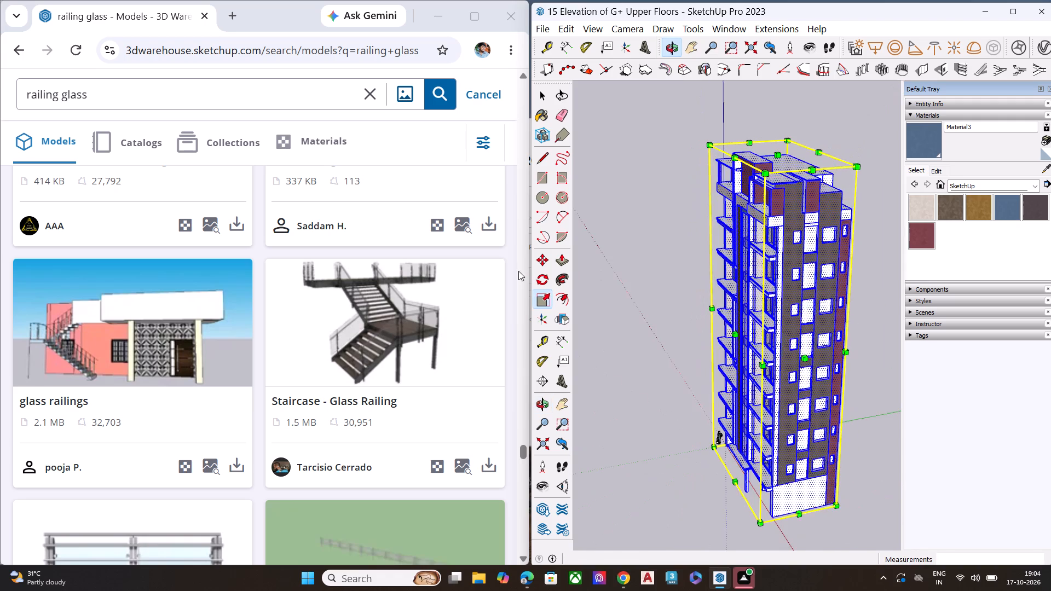
middle_click_drag(744, 315, 602, 294)
middle_click_drag(773, 323, 679, 322)
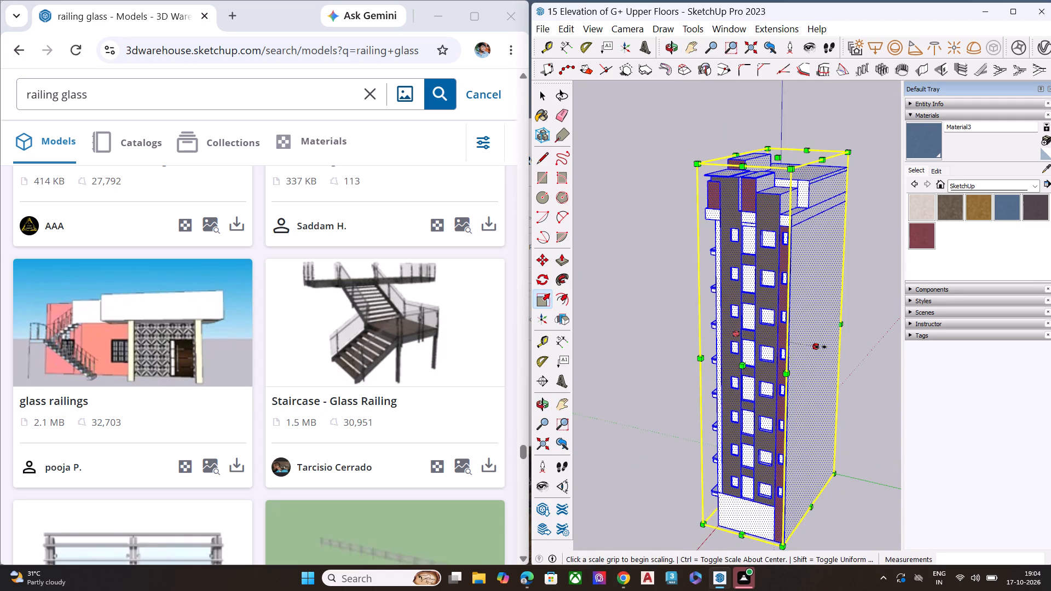
left_click(820, 346)
left_click(834, 348)
key("space")
left_click(688, 367)
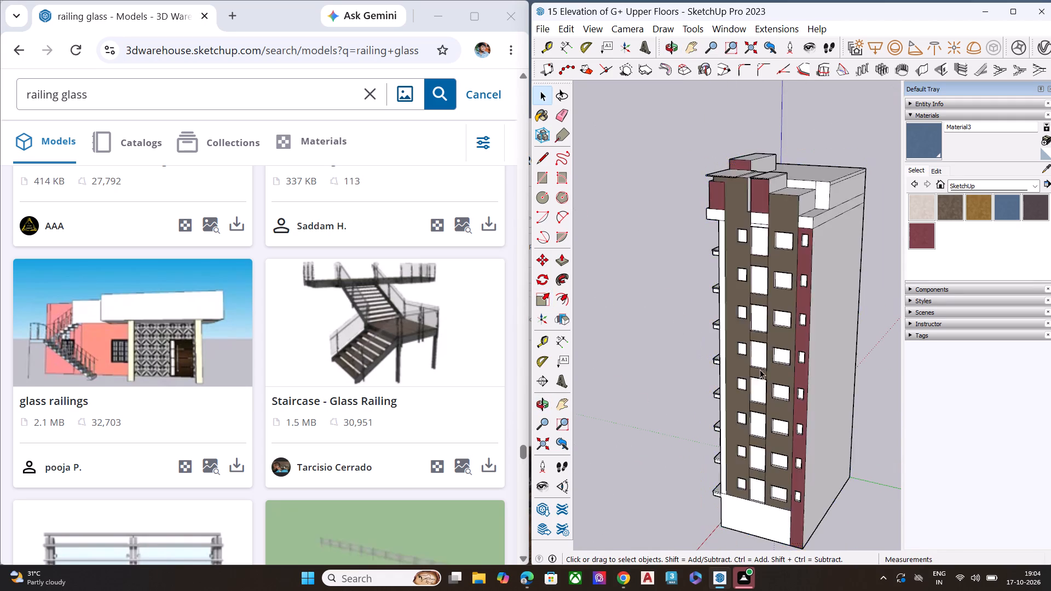
Examine the upper-floor balconies on the tower's front facade.
middle_click_drag(765, 368, 1050, 224)
middle_click_drag(700, 362, 917, 337)
scroll(712, 272, "up", 4)
scroll(623, 268, "down", 1)
scroll(616, 269, "up", 4)
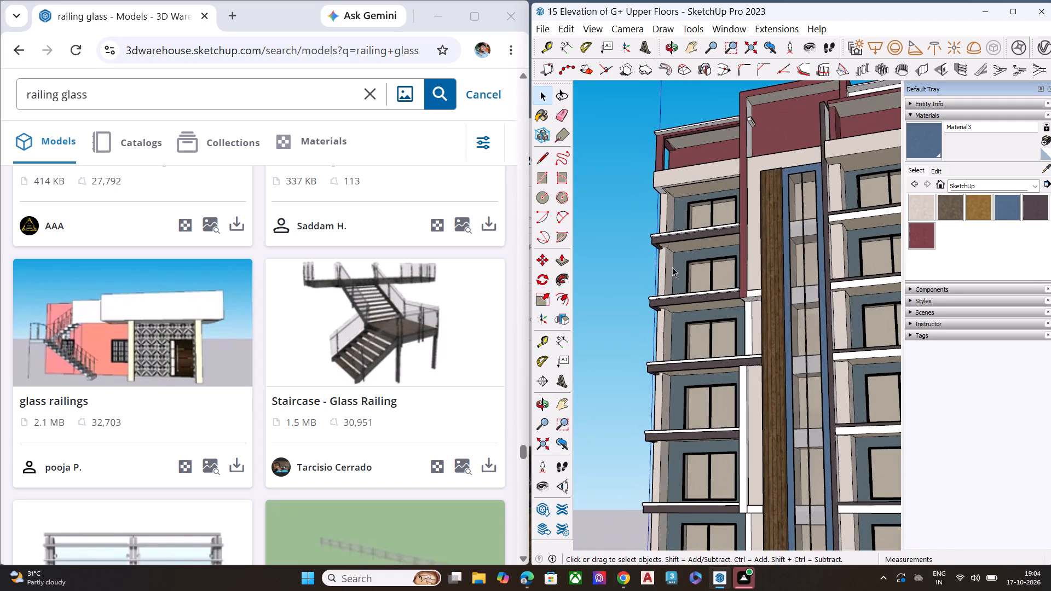
middle_click_drag(682, 264, 747, 410)
scroll(723, 233, "up", 7)
scroll(720, 223, "down", 6)
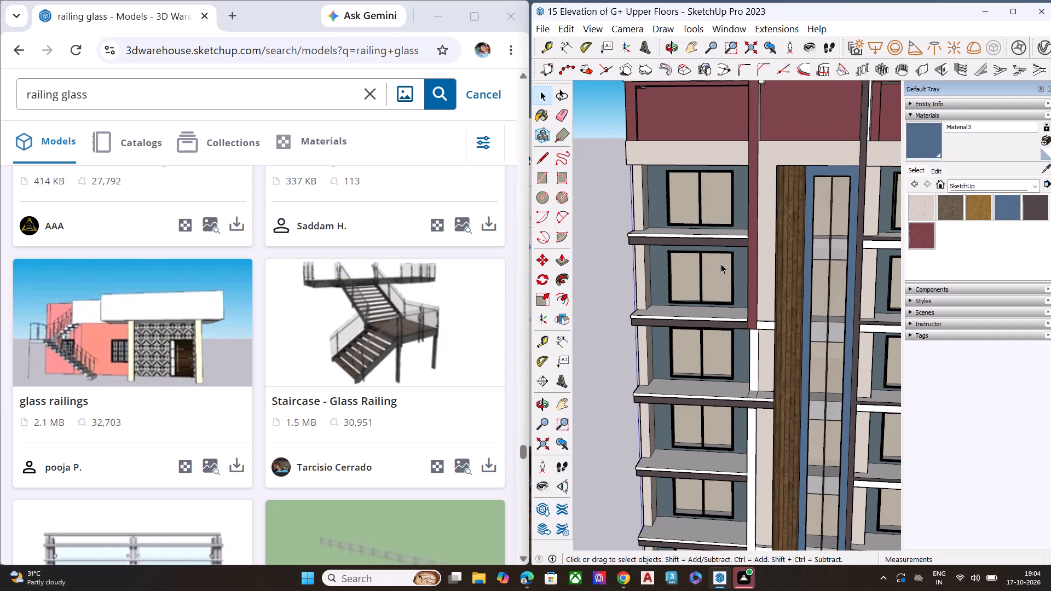
Import the glass railing model My+Glass_Railing.skp from the Downloads folder.
left_click(546, 30)
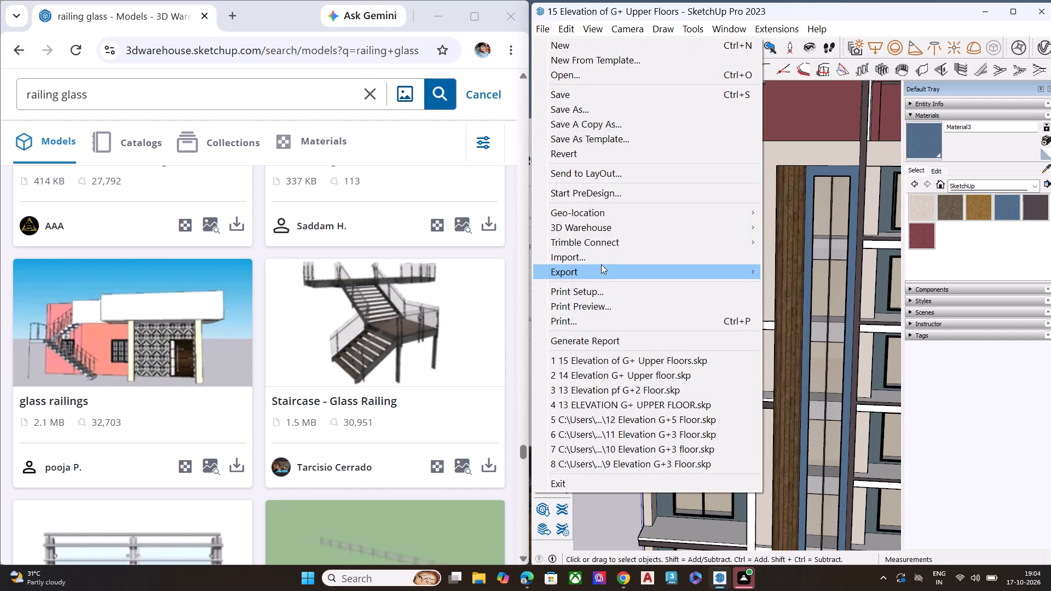
left_click(609, 258)
scroll(691, 313, "down", 5)
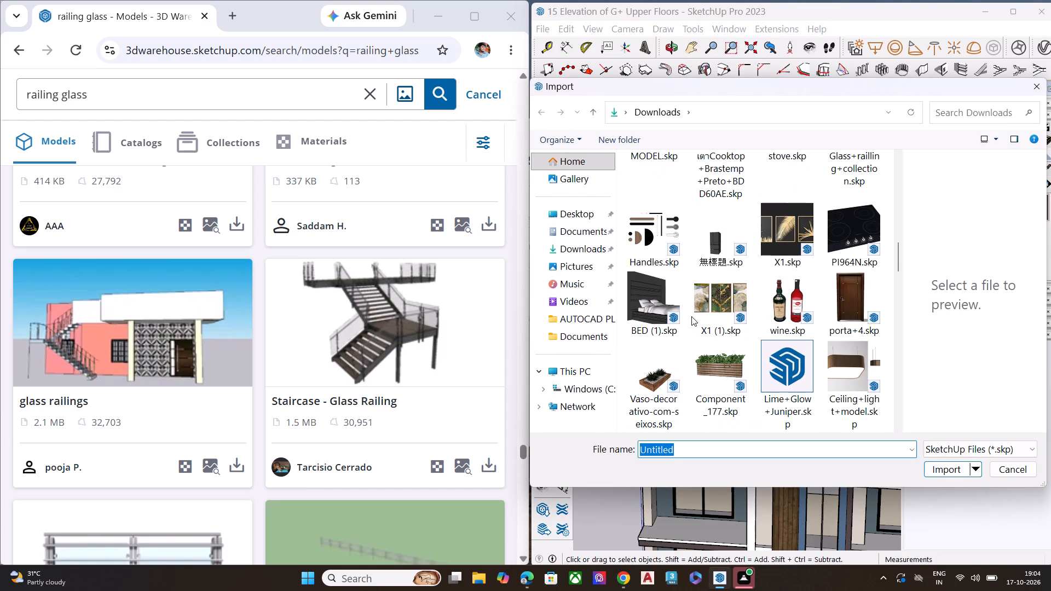
scroll(691, 316, "down", 3)
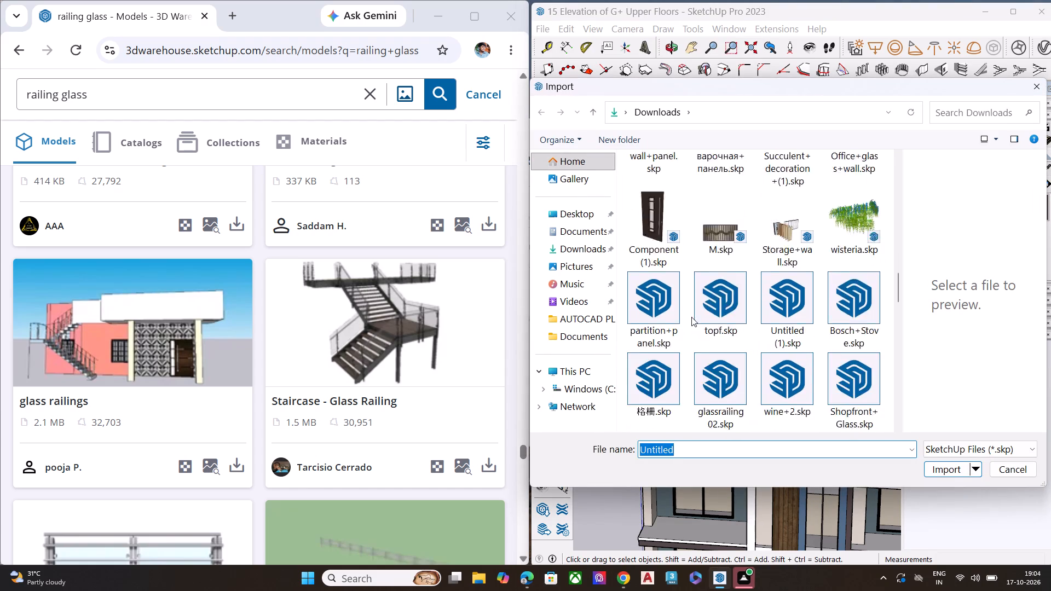
scroll(691, 317, "down", 3)
scroll(750, 277, "up", 2)
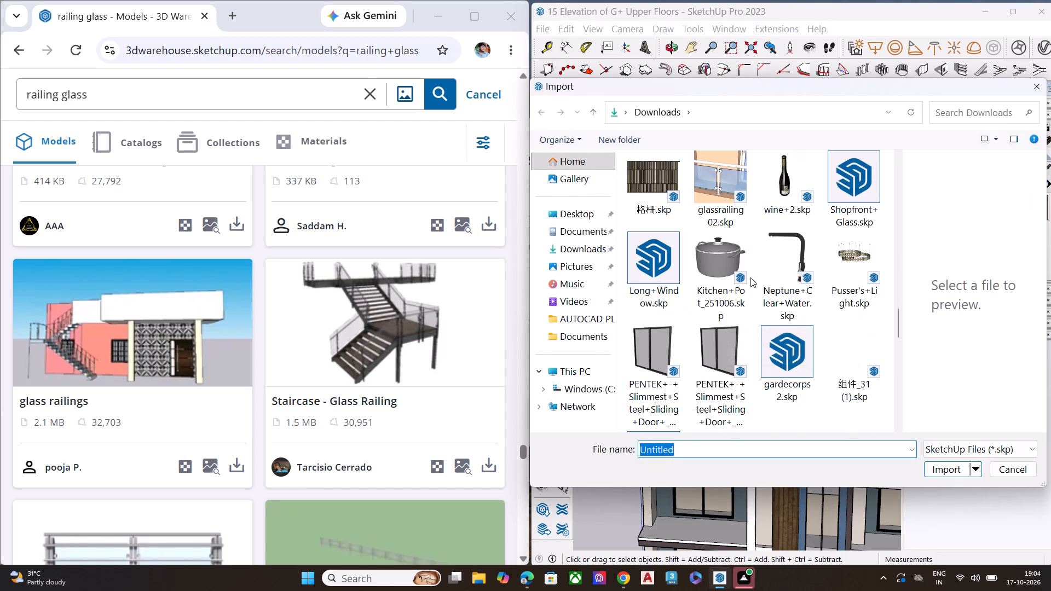
scroll(750, 277, "down", 4)
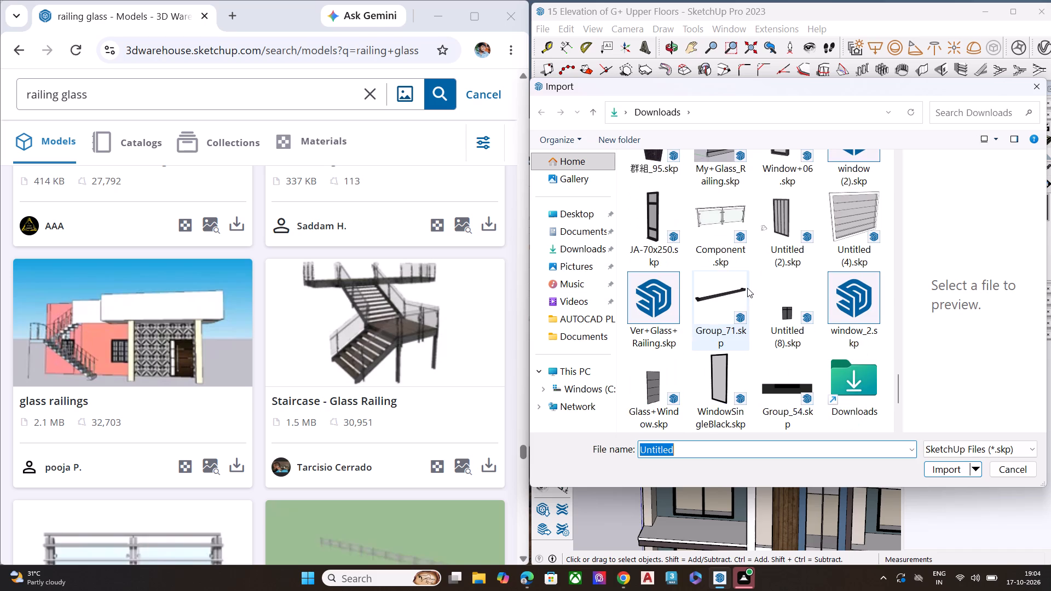
scroll(747, 288, "down", 2)
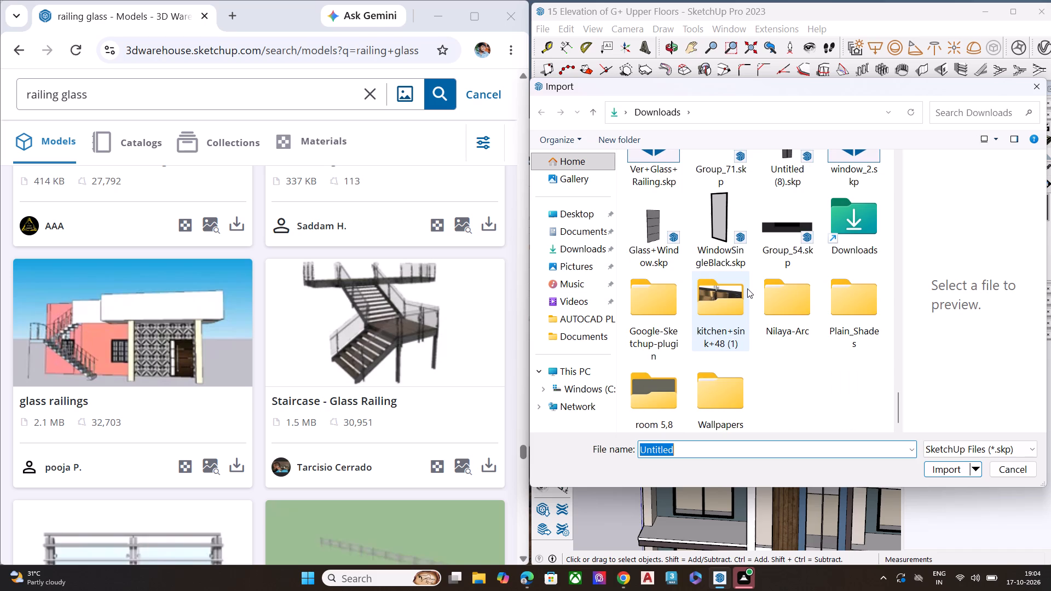
scroll(747, 288, "down", 2)
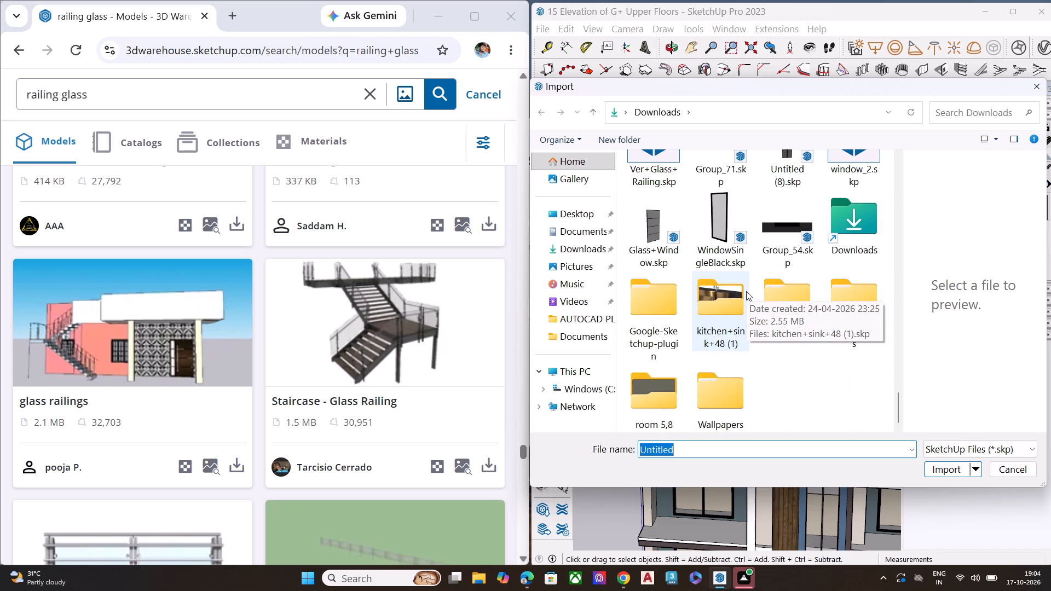
scroll(746, 291, "up", 2)
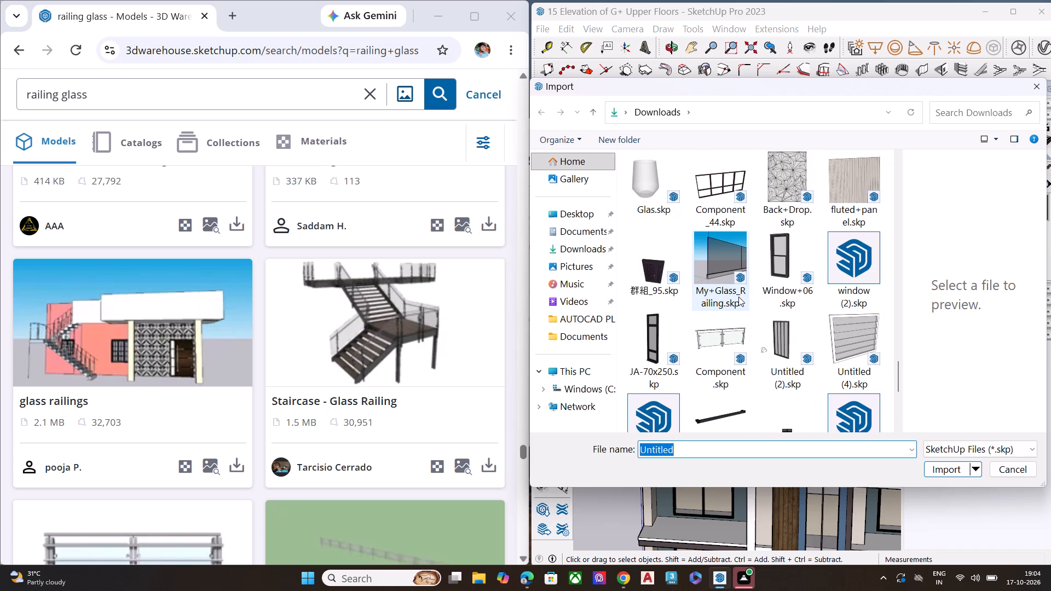
left_click(723, 279)
left_click(947, 472)
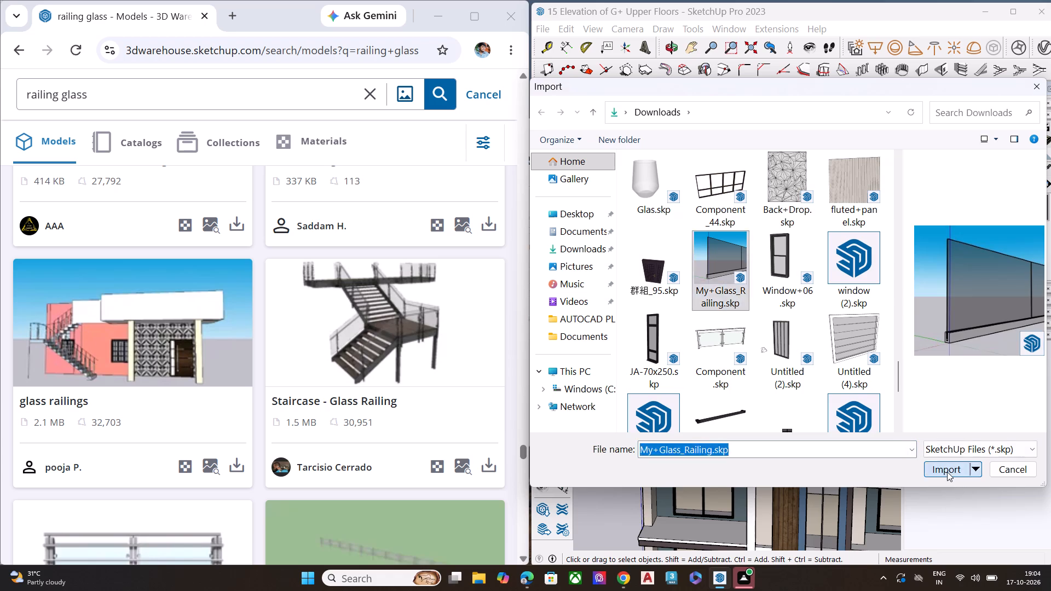
scroll(709, 436, "down", 1)
left_click(920, 347)
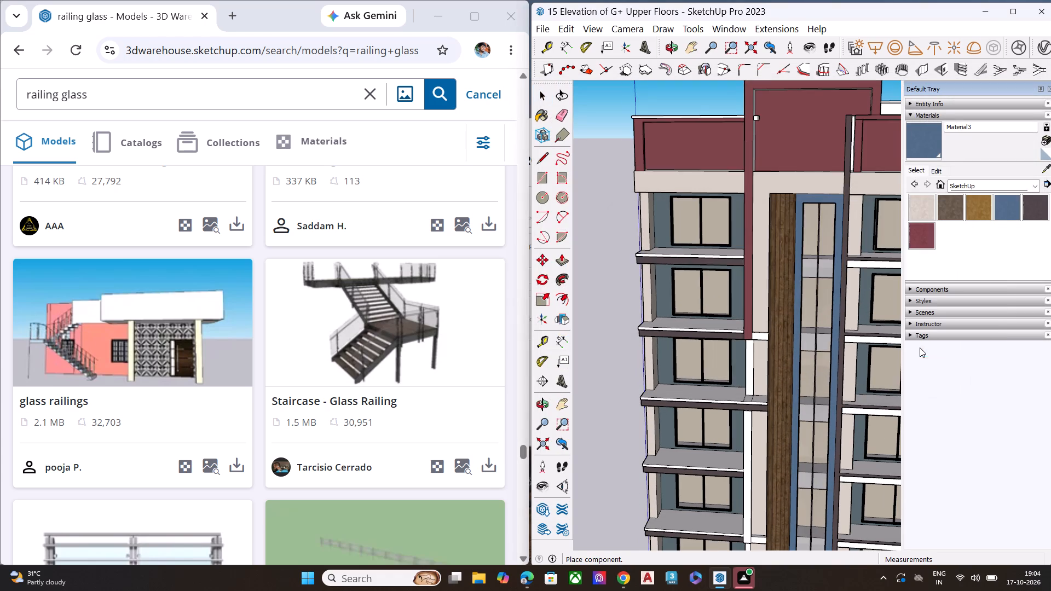
Place the glass railing at the outer front corner of the top balcony, along the slab's front edge.
scroll(816, 365, "down", 1)
scroll(694, 400, "down", 5)
middle_click_drag(668, 441, 962, 511)
scroll(849, 396, "up", 3)
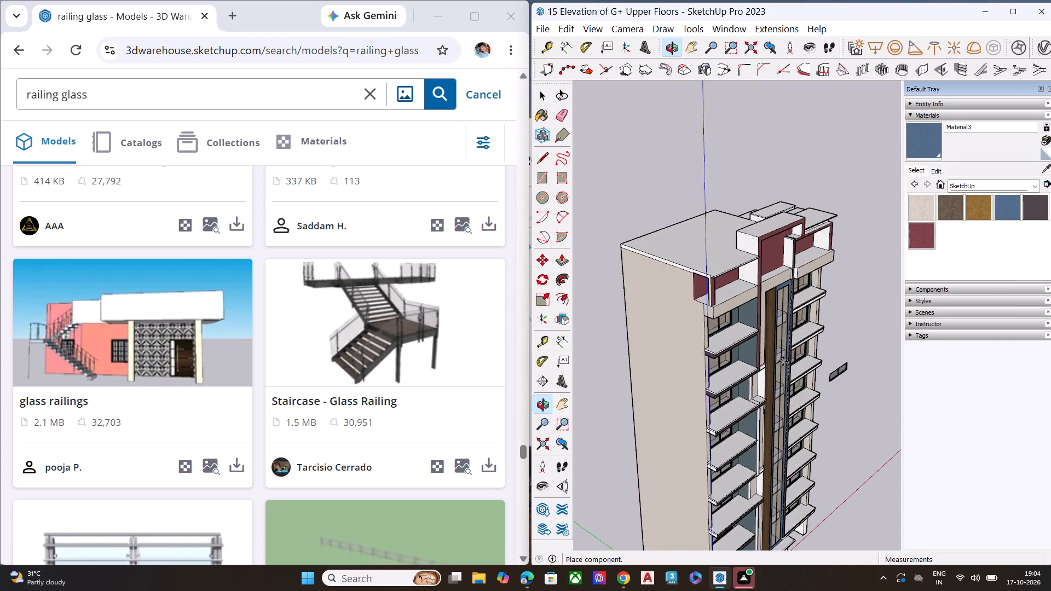
scroll(783, 361, "up", 6)
scroll(649, 336, "up", 6)
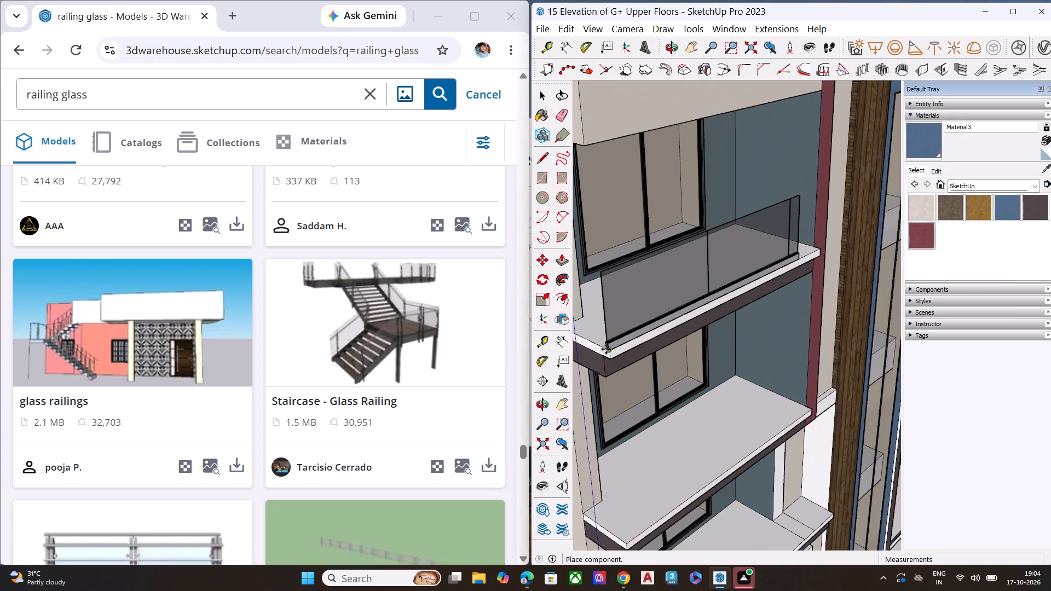
left_click(609, 351)
Lengthen the glass railing along the red axis by a factor of about 1.15 to span the top balcony's front edge.
middle_click_drag(724, 364, 563, 267)
scroll(561, 266, "up", 1)
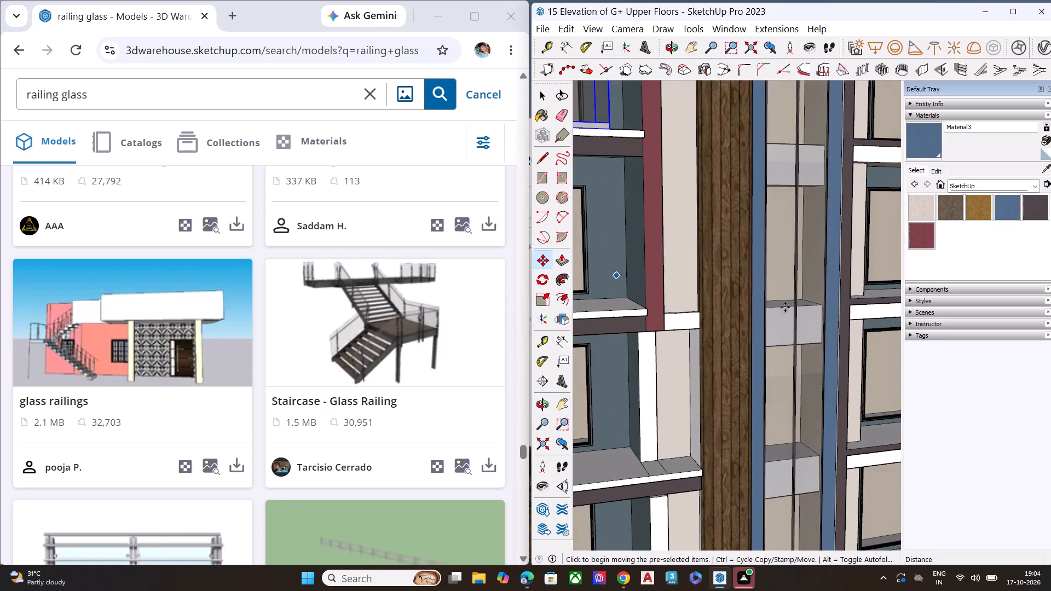
scroll(798, 318, "down", 7)
middle_click_drag(823, 396, 732, 409)
scroll(666, 235, "up", 8)
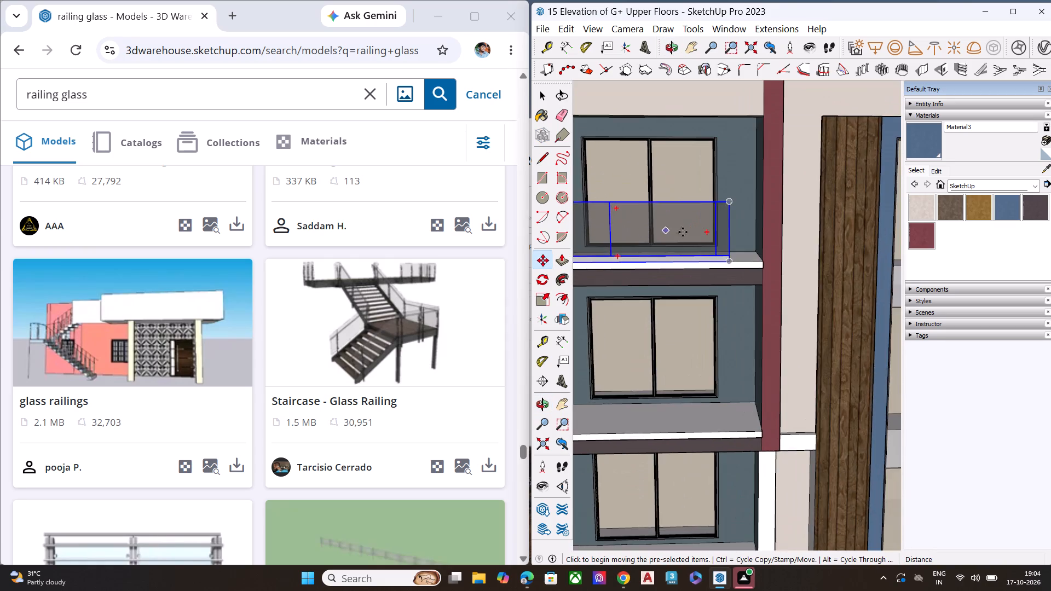
scroll(694, 236, "up", 4)
key("s")
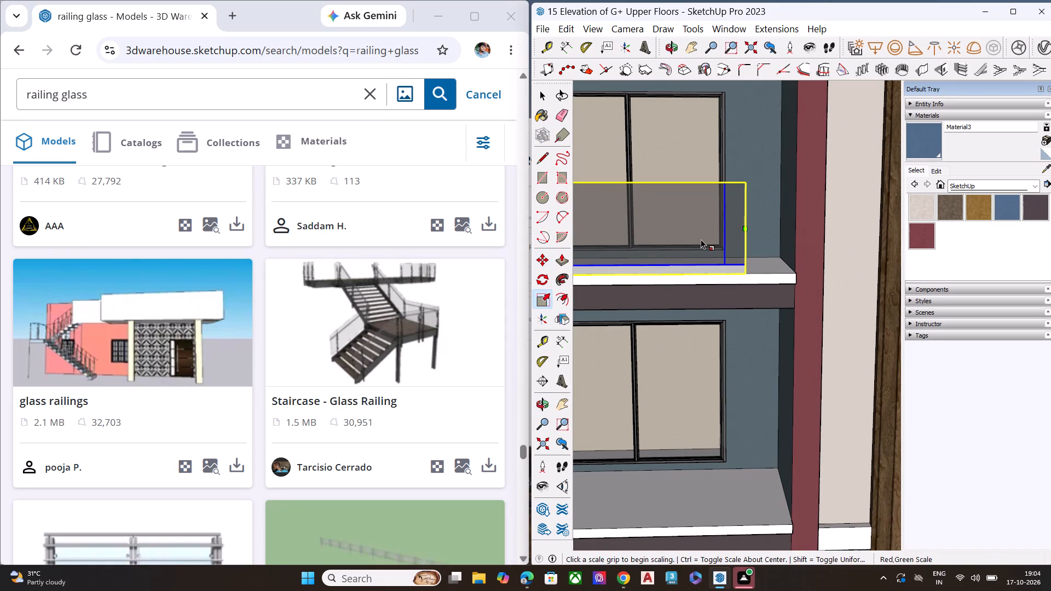
left_click(745, 225)
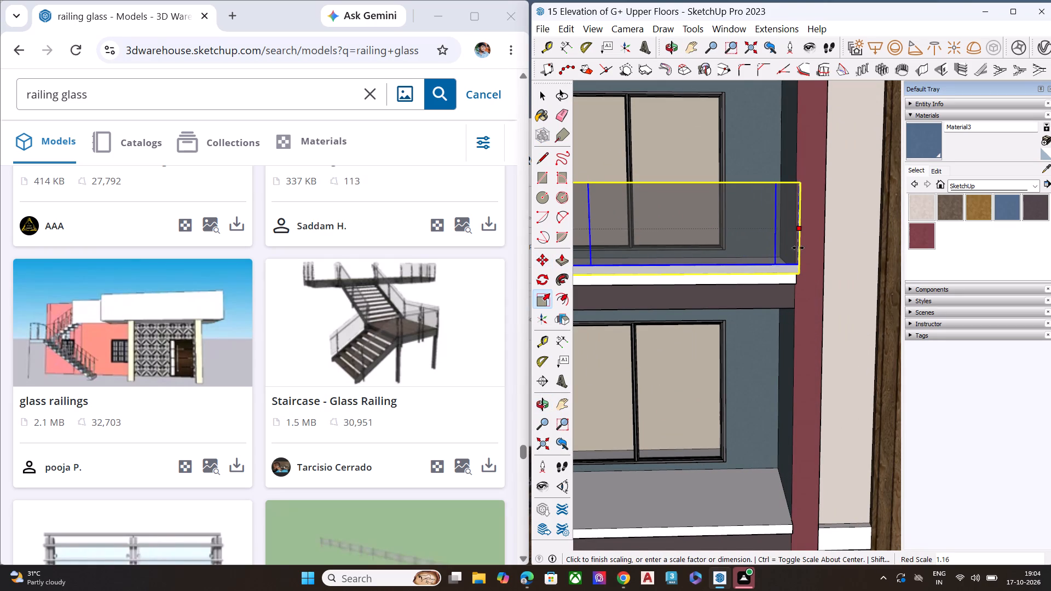
middle_click_drag(793, 252, 781, 372)
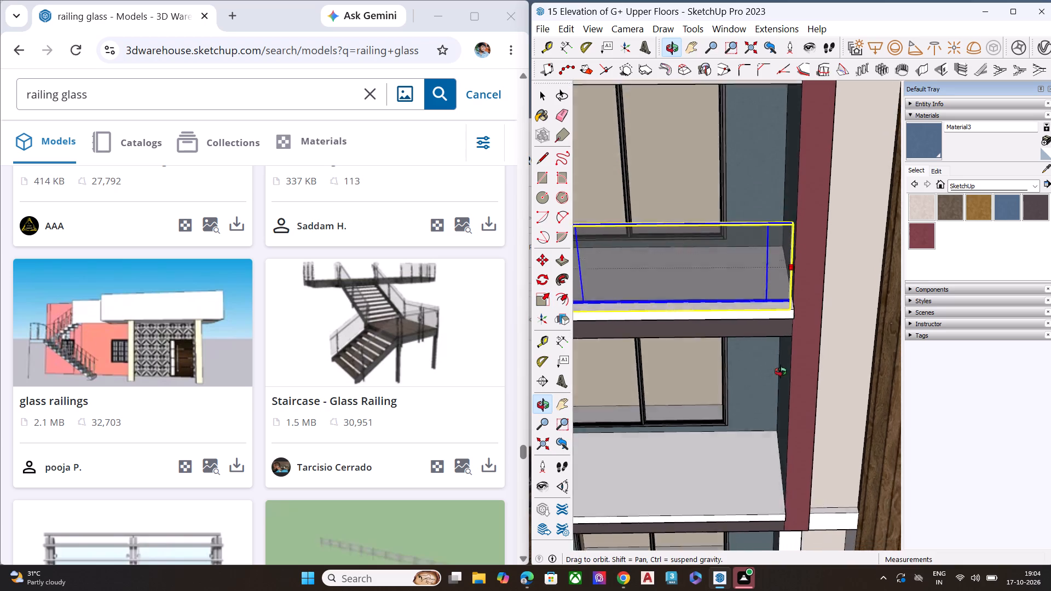
middle_click_drag(781, 372, 742, 528)
scroll(754, 460, "up", 2)
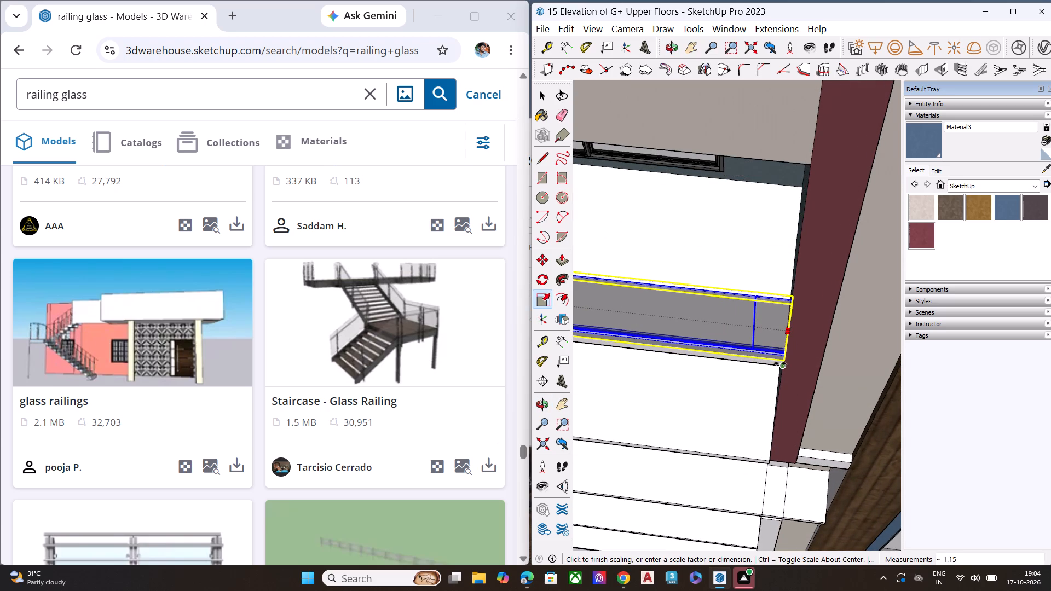
left_click(784, 362)
Move the railing about 5 3/16" so its lower end corner meets the top balcony slab's endpoint beside the maroon fin.
scroll(790, 306, "down", 1)
scroll(790, 306, "up", 2)
scroll(790, 306, "down", 3)
middle_click_drag(783, 317, 578, 301)
scroll(581, 289, "up", 1)
scroll(672, 242, "down", 1)
scroll(673, 242, "up", 2)
scroll(677, 241, "down", 6)
scroll(684, 241, "up", 1)
scroll(685, 241, "down", 3)
middle_click_drag(672, 302, 639, 237)
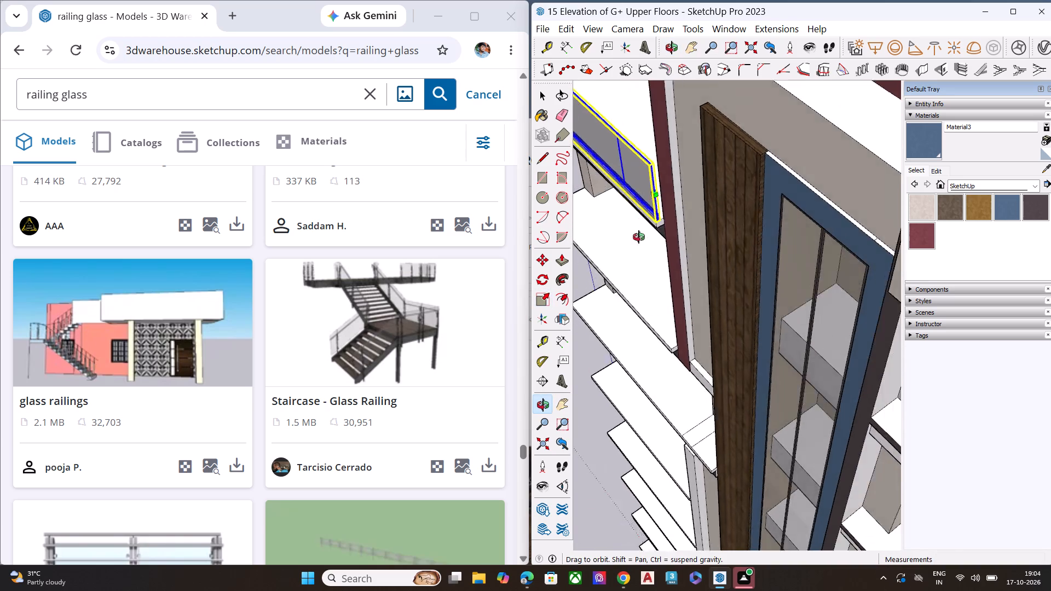
middle_click_drag(639, 237, 720, 208)
key("space")
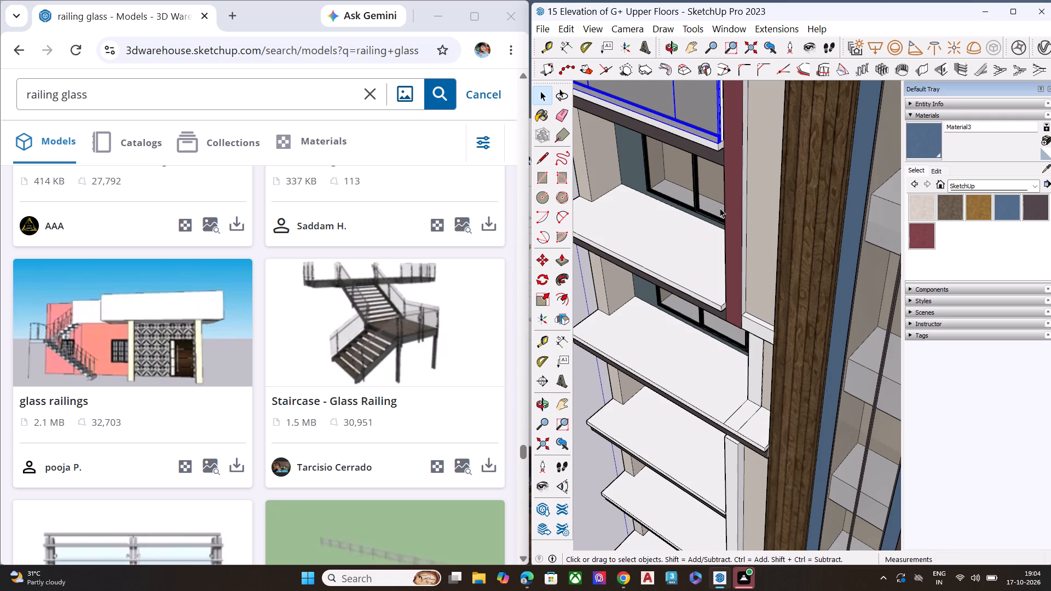
key("m")
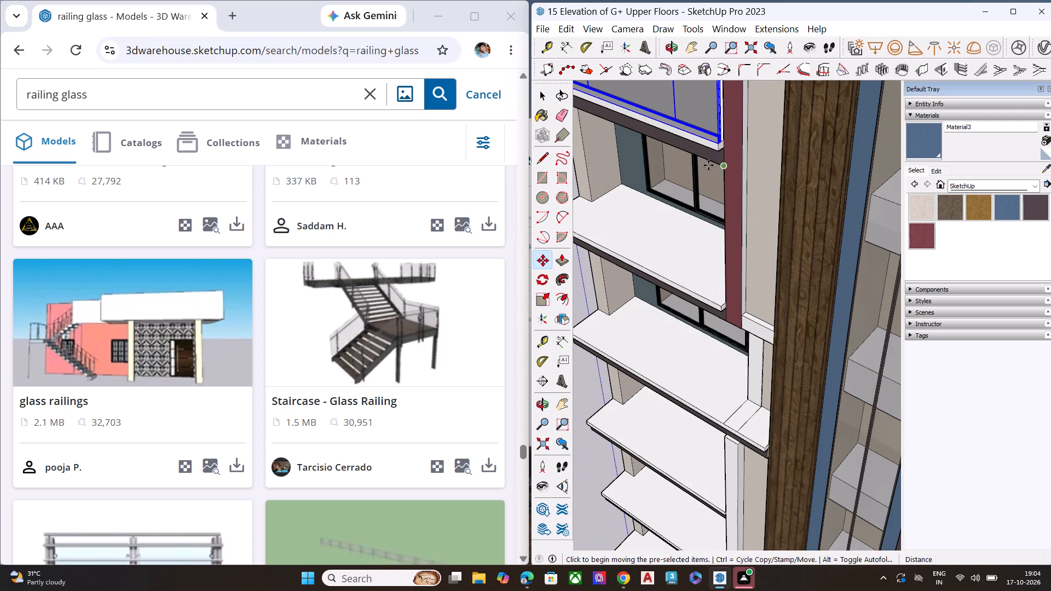
scroll(730, 106, "up", 5)
scroll(730, 106, "down", 2)
scroll(730, 106, "up", 1)
scroll(704, 148, "up", 9)
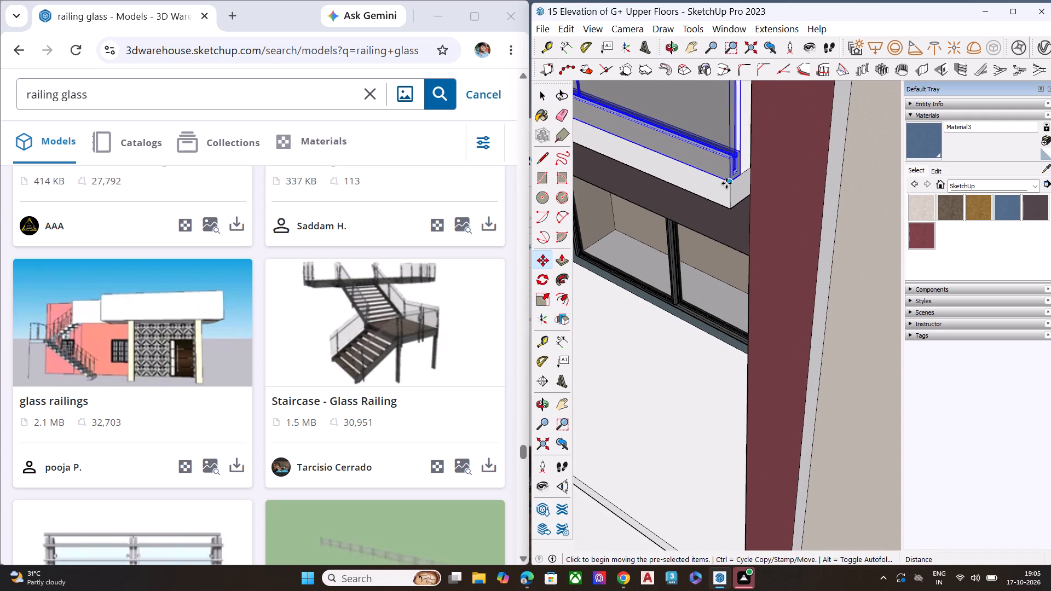
left_click(729, 185)
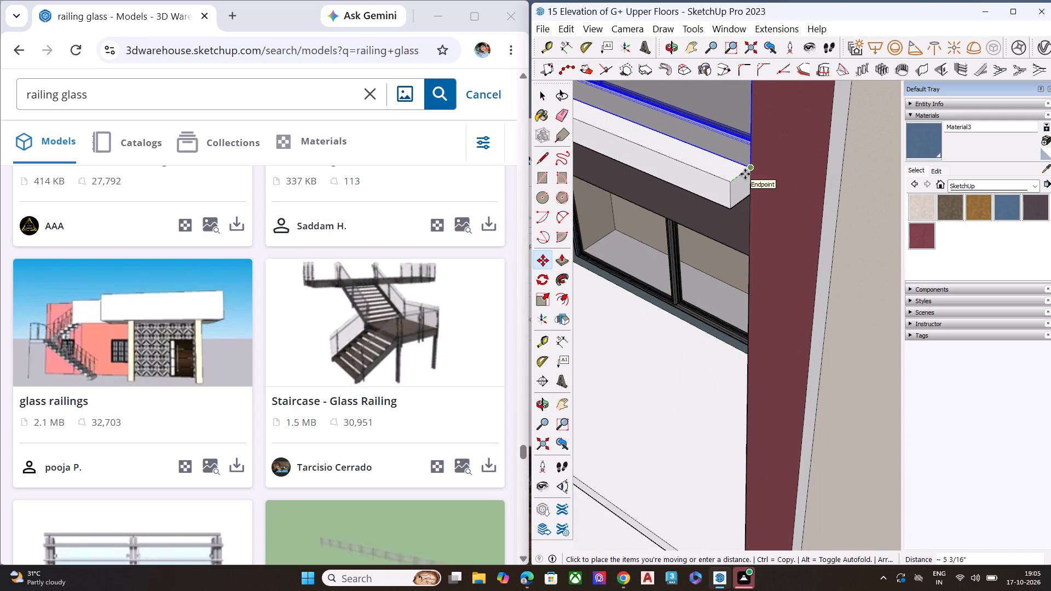
left_click(748, 173)
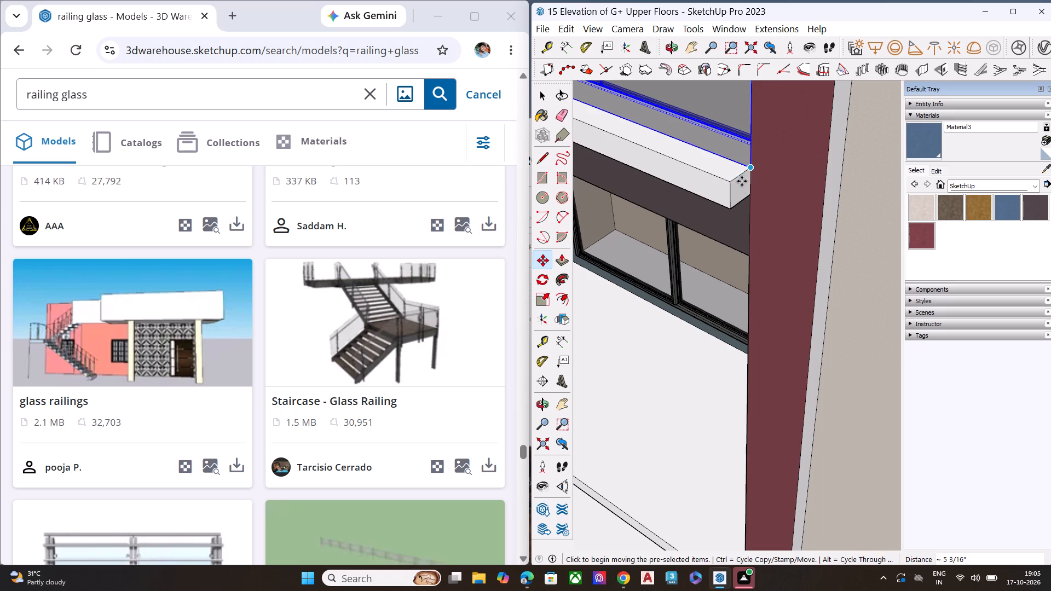
Deselect the railing and examine its fit on the top balcony from the front, the side and below.
scroll(790, 222, "down", 18)
scroll(804, 281, "down", 1)
scroll(804, 281, "up", 1)
scroll(804, 281, "down", 4)
middle_click_drag(729, 278, 734, 201)
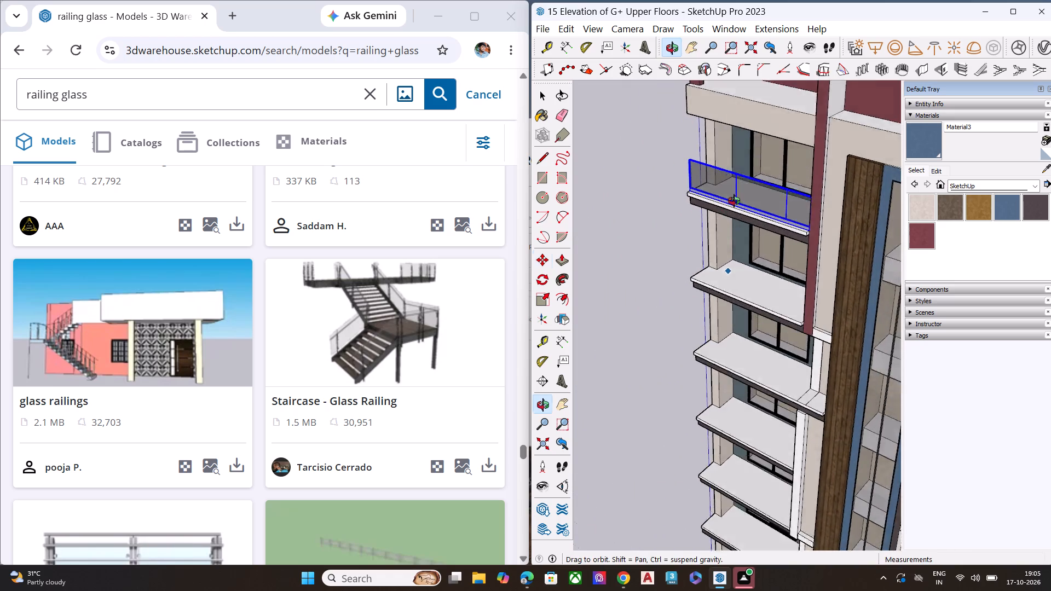
middle_click_drag(734, 201, 745, 183)
scroll(745, 183, "up", 1)
scroll(745, 186, "down", 3)
scroll(745, 186, "up", 1)
scroll(745, 186, "down", 2)
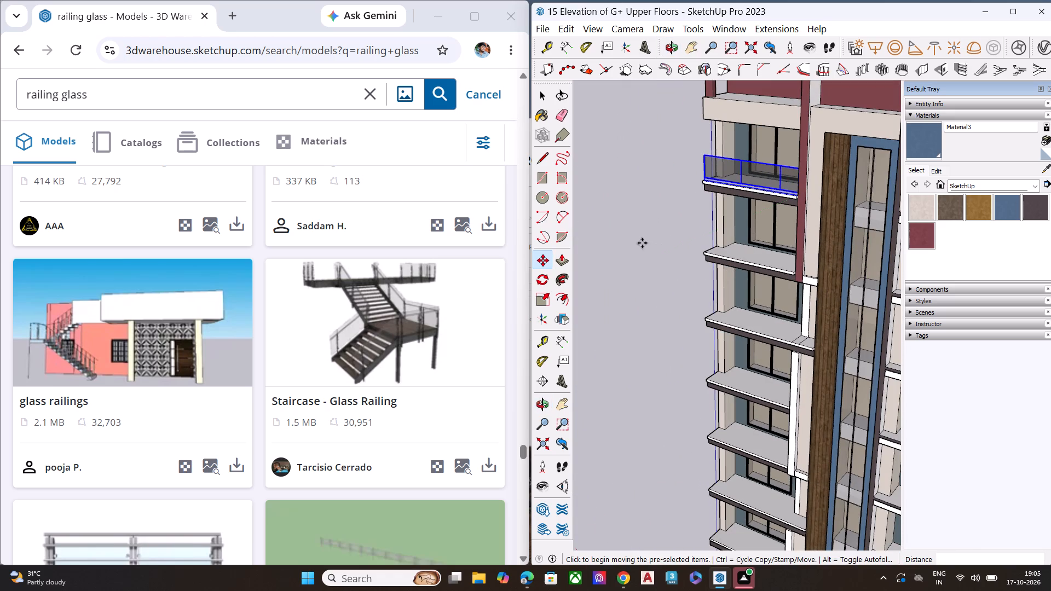
key("space")
left_click(630, 235)
middle_click_drag(711, 221, 882, 126)
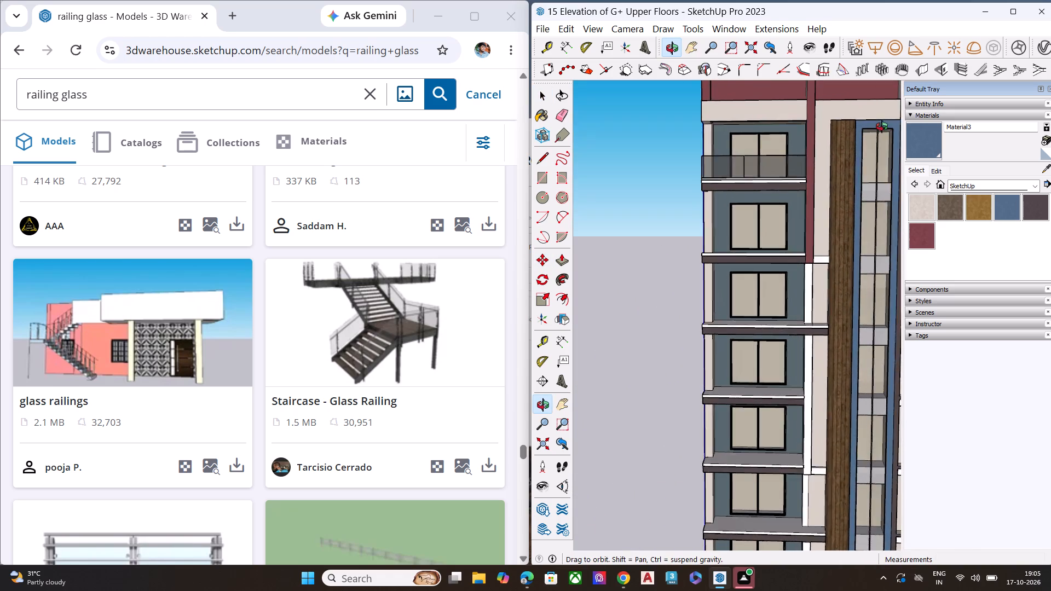
middle_click_drag(882, 126, 885, 126)
scroll(767, 101, "up", 9)
middle_click_drag(800, 186, 586, 143)
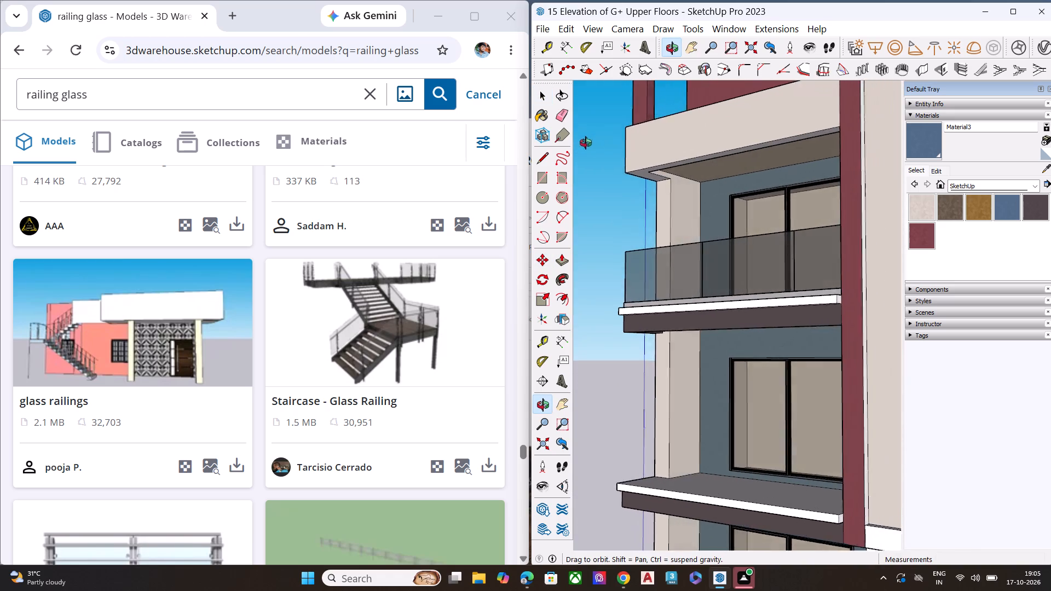
Copy the top balcony's glass railing by its lower end corner onto the second balcony slab's corner beside the maroon fin.
middle_click_drag(586, 143, 562, 170)
scroll(773, 360, "up", 7)
middle_click_drag(801, 344, 749, 384)
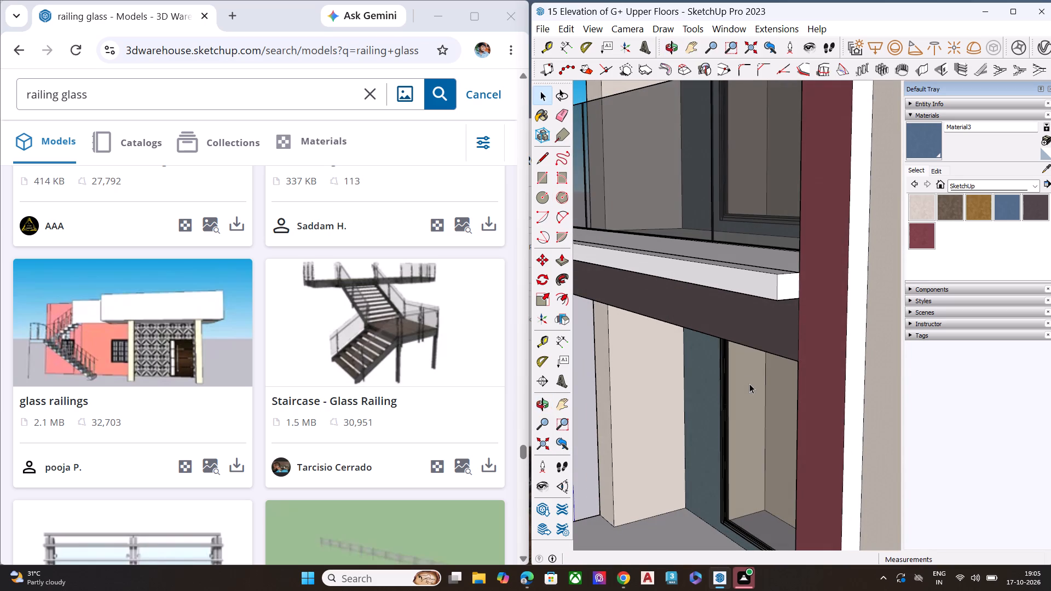
key("m")
left_click(798, 274)
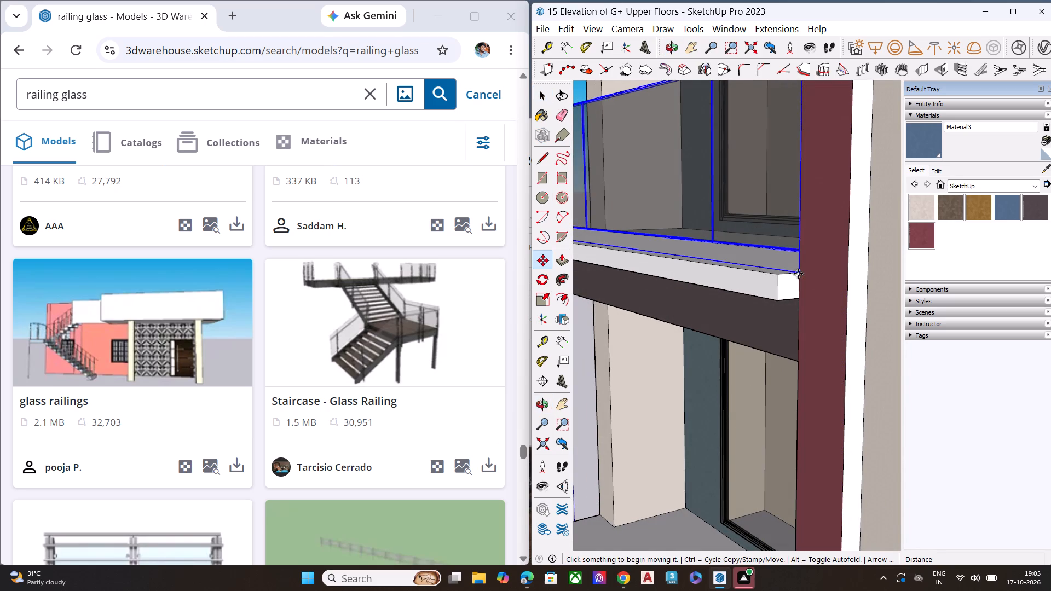
scroll(706, 259, "down", 4)
scroll(698, 262, "up", 1)
scroll(721, 253, "down", 5)
scroll(727, 252, "up", 1)
scroll(728, 252, "down", 3)
scroll(728, 268, "up", 1)
scroll(728, 269, "down", 4)
scroll(747, 323, "up", 1)
scroll(747, 323, "down", 4)
scroll(747, 323, "up", 2)
scroll(747, 323, "down", 2)
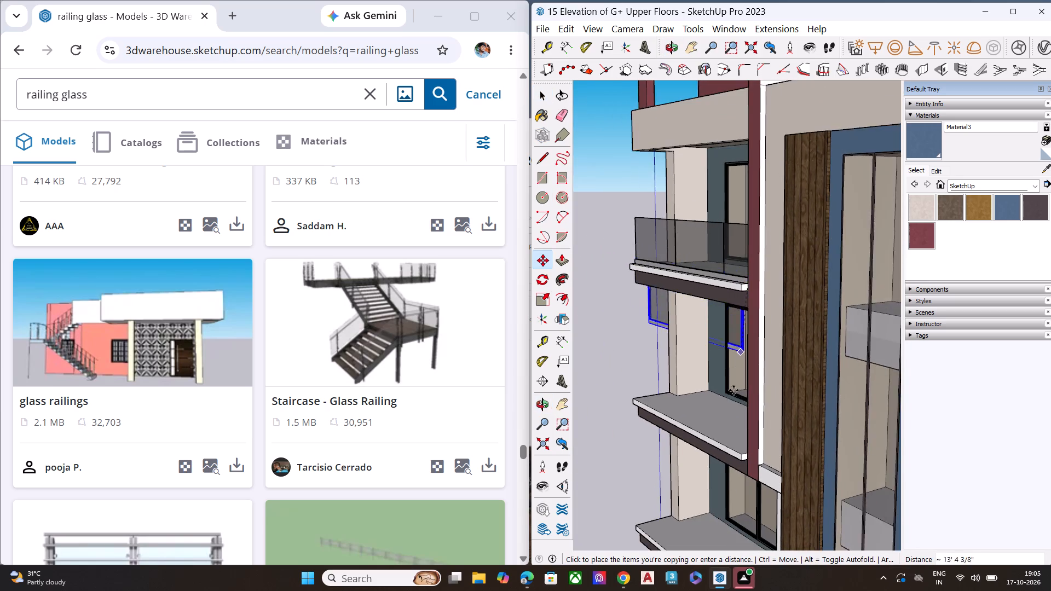
scroll(734, 391, "up", 10)
left_click(771, 518)
Copy the second balcony's glass railing about 10' 10" down, placing its lower end corner on the third balcony slab beside the wood-clad column.
scroll(725, 280, "down", 7)
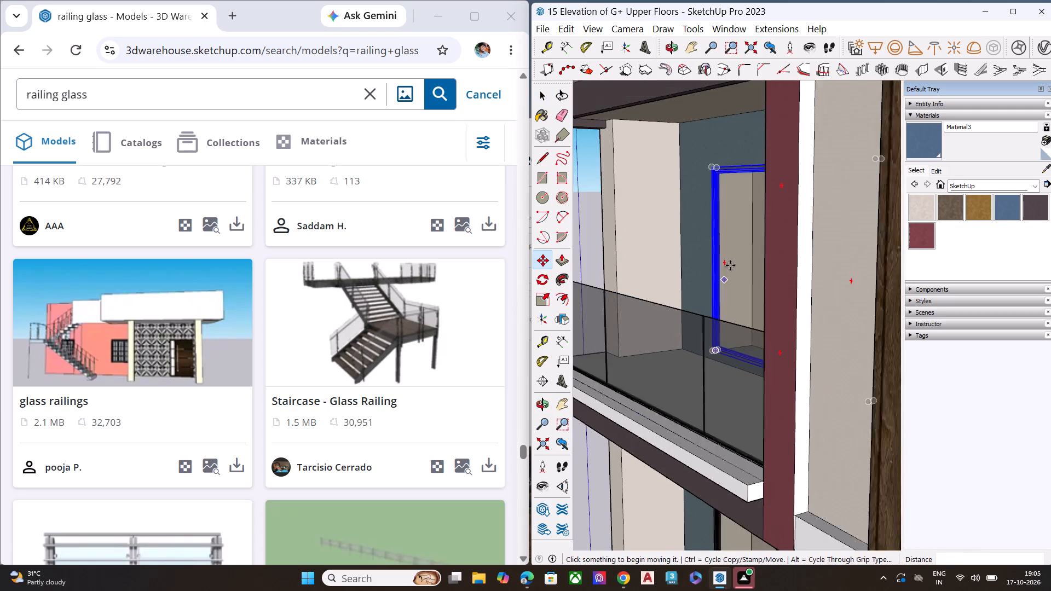
scroll(730, 265, "down", 4)
scroll(730, 265, "up", 1)
middle_click_drag(763, 368, 773, 270)
scroll(772, 278, "up", 7)
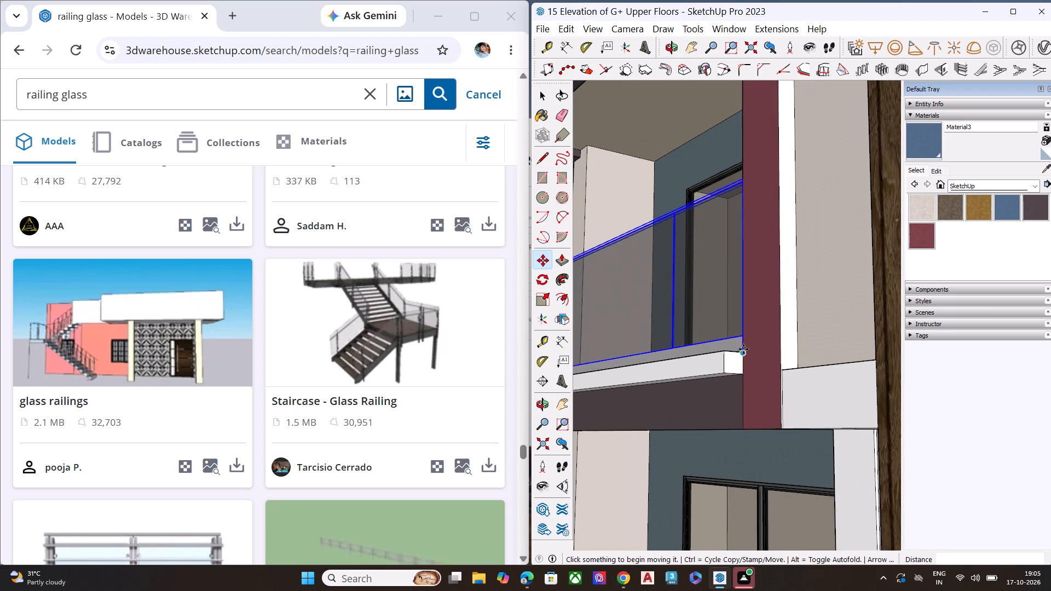
left_click(743, 353)
scroll(684, 285, "down", 4)
scroll(684, 285, "up", 4)
scroll(684, 284, "down", 2)
scroll(704, 274, "up", 2)
scroll(706, 274, "down", 7)
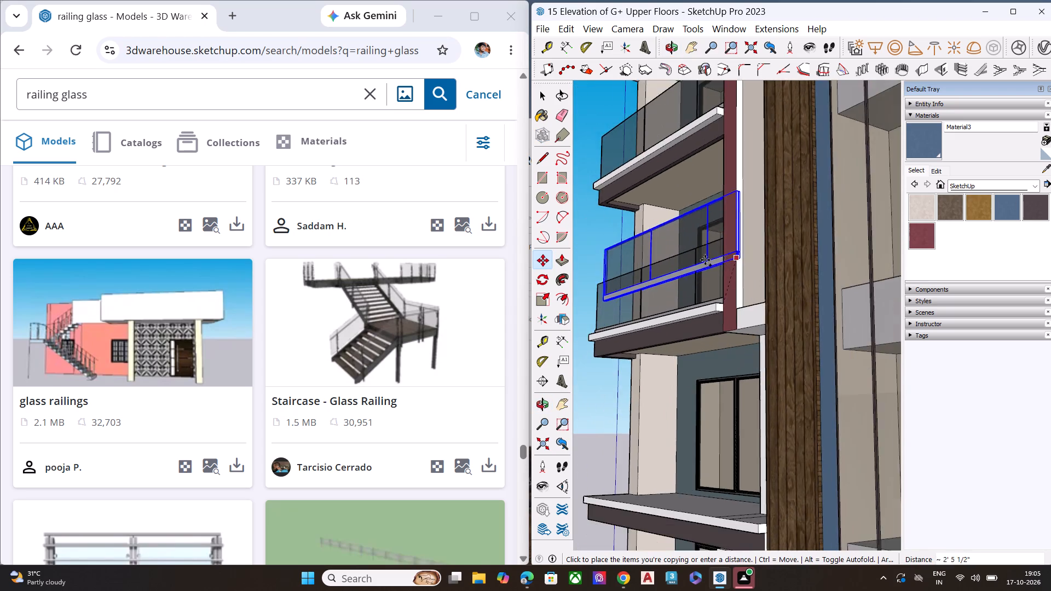
scroll(705, 260, "down", 2)
scroll(698, 260, "up", 3)
scroll(698, 260, "down", 7)
scroll(711, 361, "up", 2)
scroll(711, 365, "down", 1)
scroll(711, 371, "up", 9)
scroll(744, 367, "down", 1)
scroll(744, 367, "up", 1)
scroll(744, 367, "down", 1)
scroll(744, 367, "up", 4)
middle_click_drag(744, 367, 734, 472)
scroll(734, 472, "up", 2)
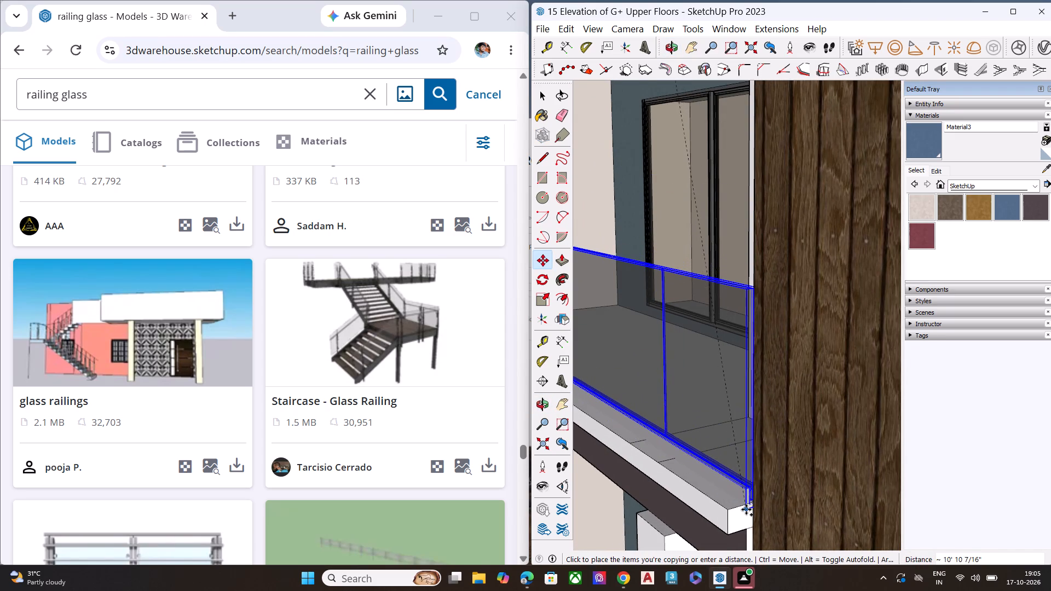
scroll(744, 501, "up", 1)
scroll(744, 501, "down", 1)
scroll(744, 503, "up", 2)
middle_click_drag(749, 496, 757, 453)
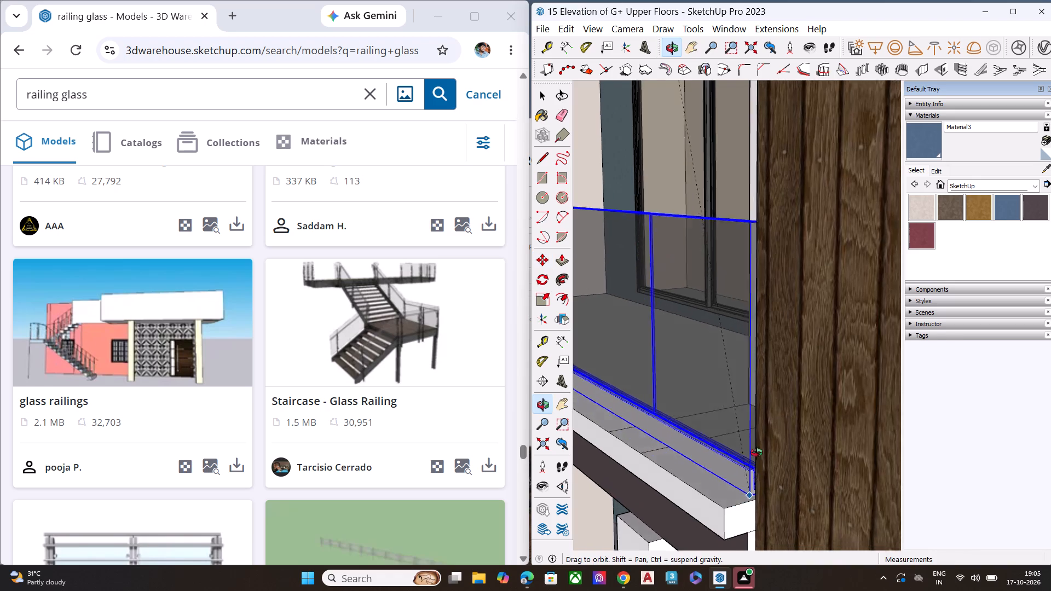
middle_click_drag(757, 453, 817, 316)
middle_click_drag(806, 345, 795, 387)
scroll(795, 389, "up", 7)
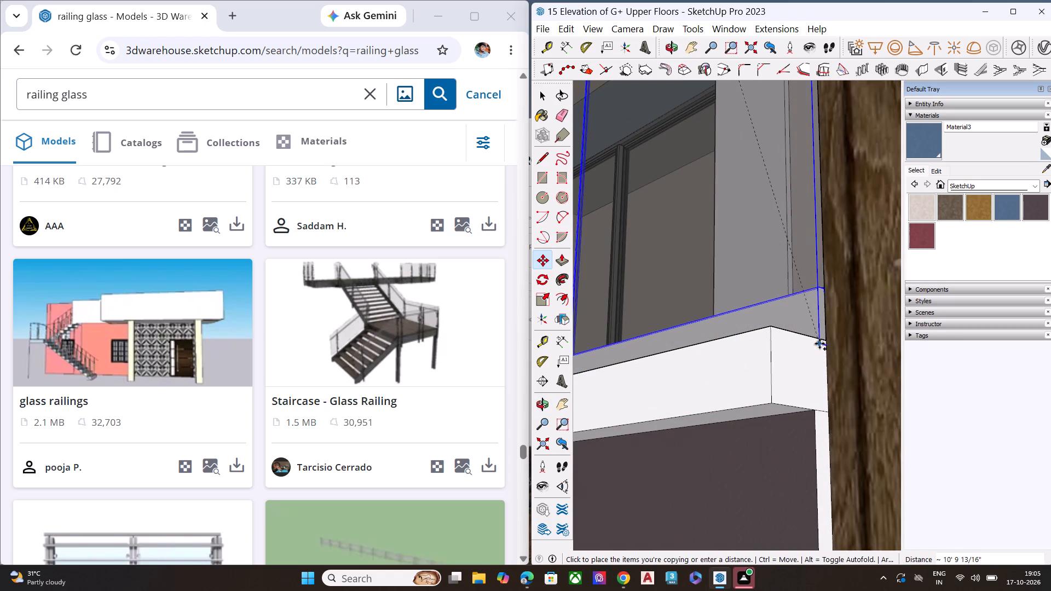
left_click(819, 340)
Copy the third balcony's glass railing down onto the fourth balcony, with its lower end corner at the slab corner beside the white fin.
scroll(775, 315, "down", 12)
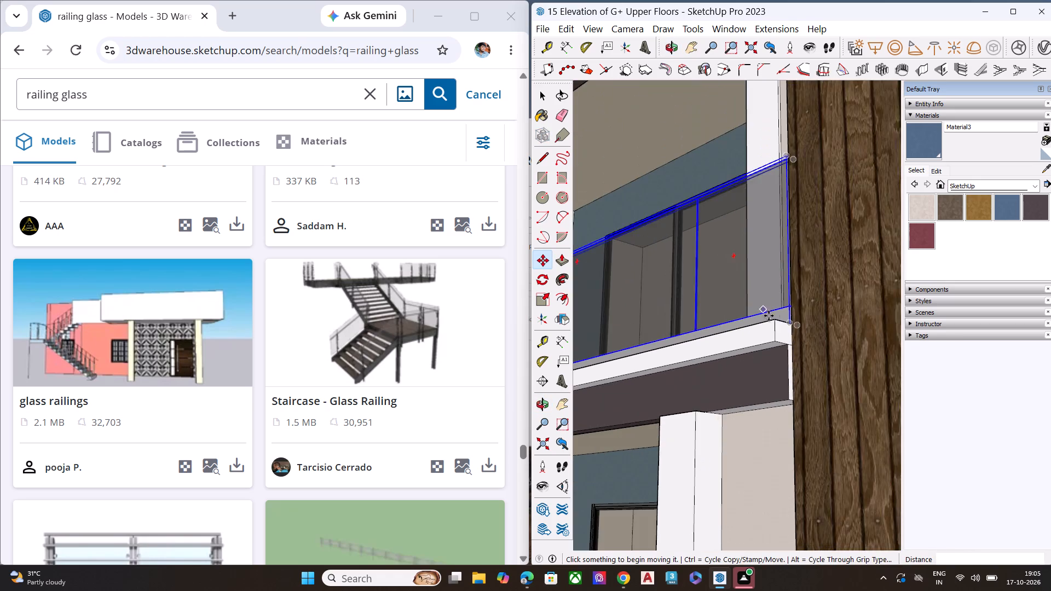
scroll(788, 323, "up", 7)
left_click(793, 321)
scroll(739, 270, "down", 5)
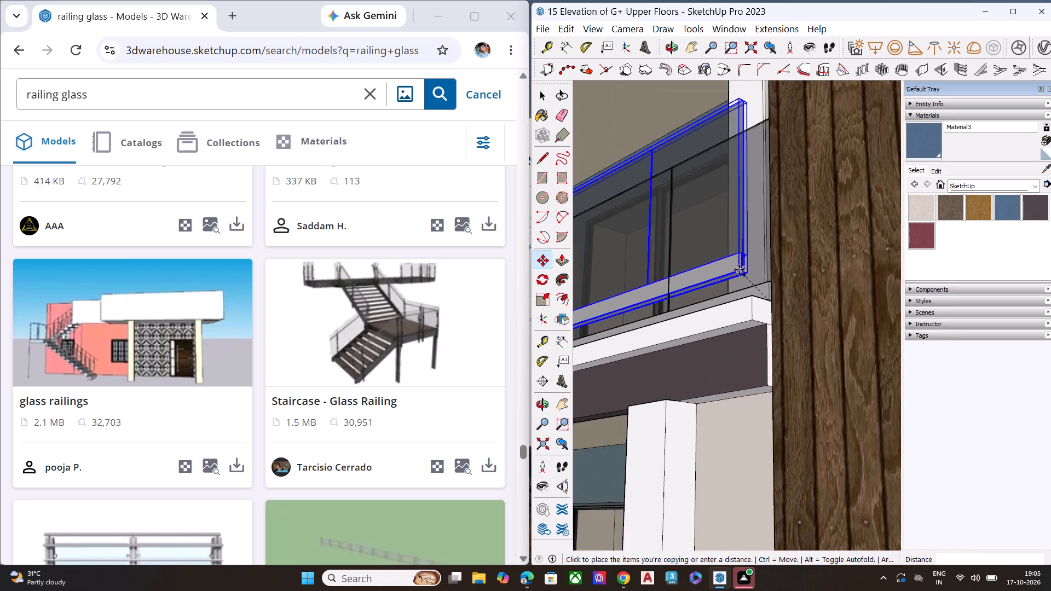
scroll(739, 270, "down", 8)
scroll(713, 253, "up", 1)
scroll(712, 252, "down", 1)
scroll(712, 252, "up", 2)
scroll(712, 252, "down", 1)
scroll(712, 252, "up", 1)
scroll(712, 252, "down", 11)
scroll(757, 253, "down", 1)
scroll(757, 253, "up", 1)
scroll(757, 253, "down", 7)
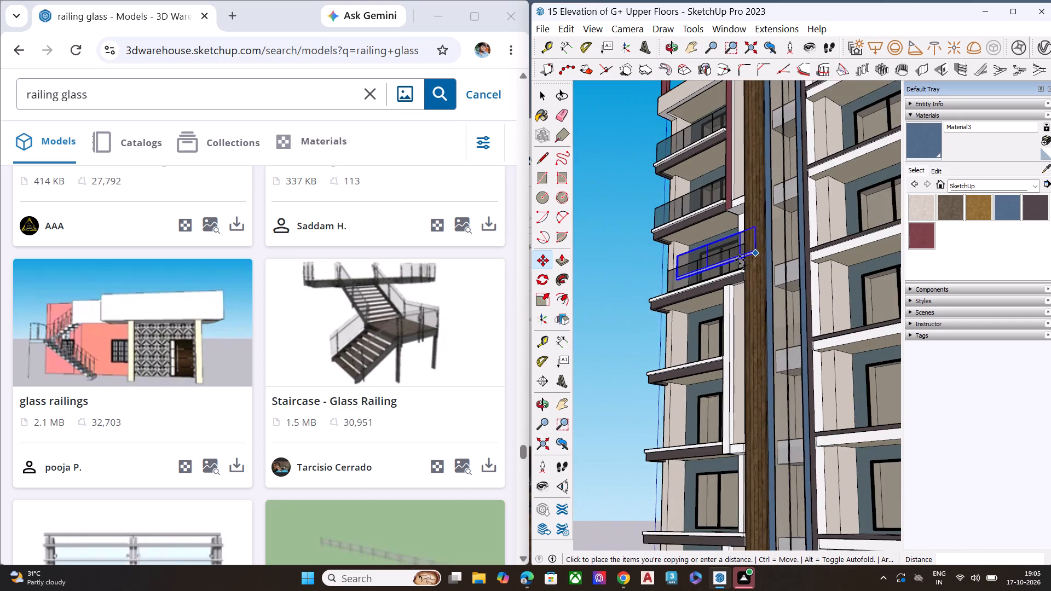
scroll(697, 329, "up", 7)
scroll(743, 383, "up", 2)
middle_click_drag(746, 385, 769, 447)
scroll(769, 448, "up", 6)
scroll(770, 436, "down", 1)
scroll(770, 433, "up", 2)
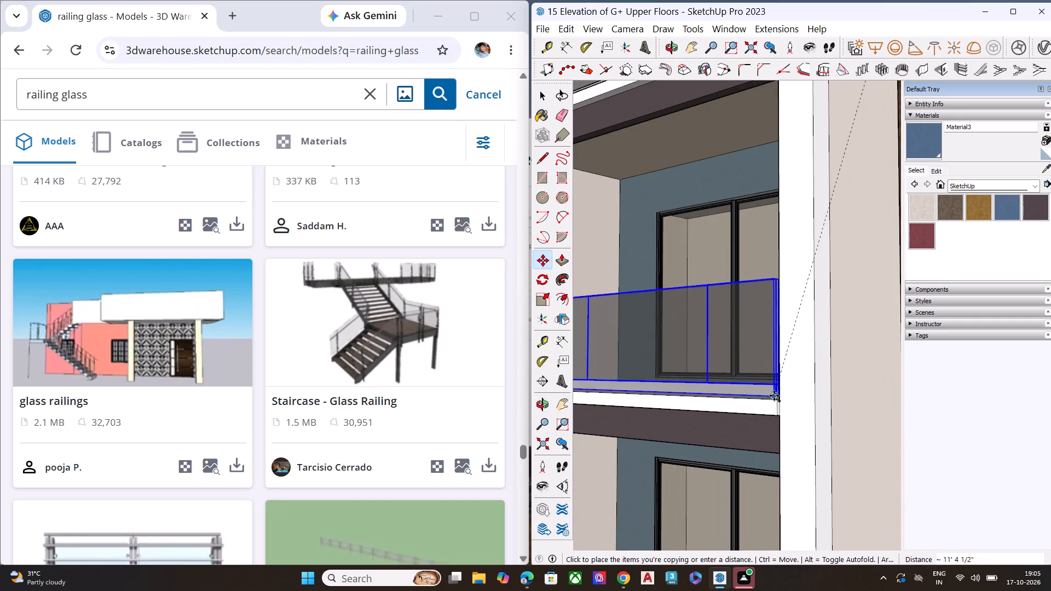
scroll(774, 396, "up", 7)
left_click(788, 404)
Copy the fourth balcony's glass railing about 10' 3 5/16" down to the fifth balcony slab's corner beside the white fin.
scroll(782, 299, "down", 4)
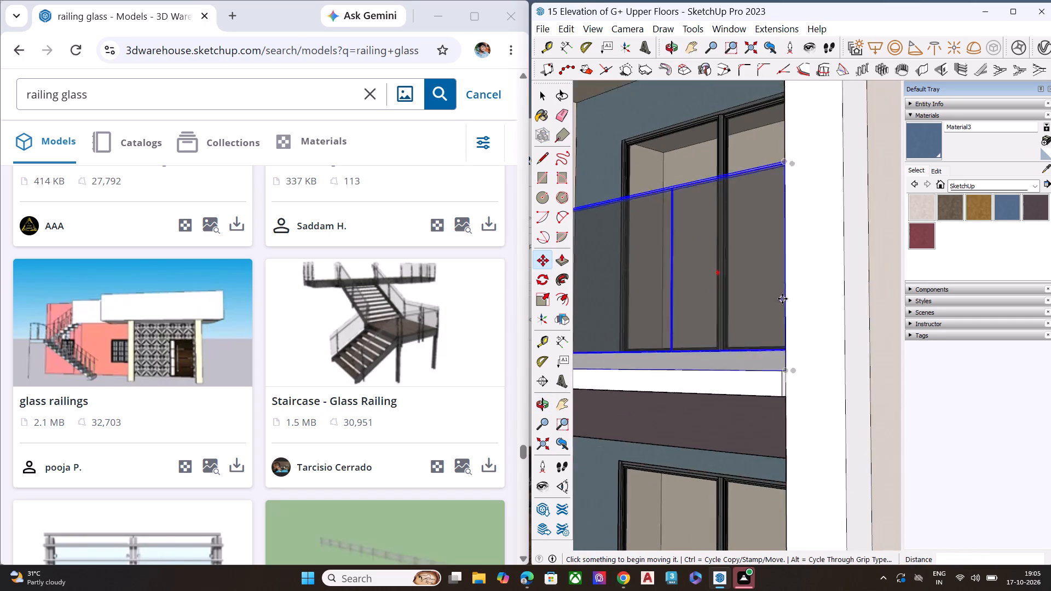
scroll(782, 299, "down", 2)
scroll(783, 355, "up", 7)
scroll(785, 380, "down", 2)
scroll(787, 381, "up", 1)
left_click(788, 354)
scroll(753, 287, "down", 7)
scroll(758, 285, "up", 1)
scroll(758, 283, "down", 1)
scroll(759, 283, "up", 2)
scroll(760, 283, "down", 2)
scroll(761, 282, "up", 1)
scroll(761, 282, "down", 11)
scroll(763, 281, "up", 1)
scroll(763, 281, "down", 1)
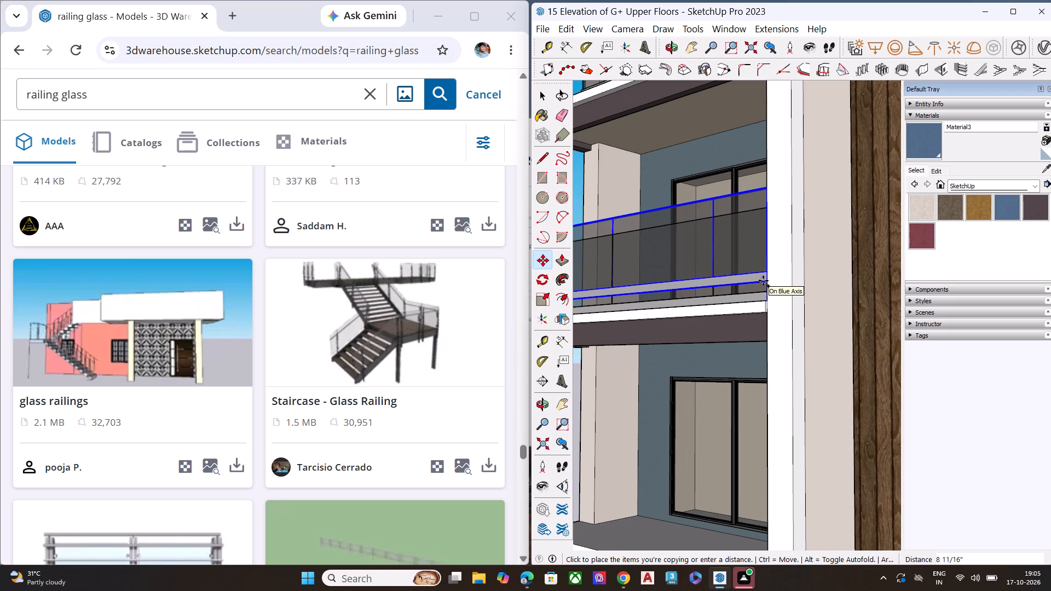
scroll(763, 281, "down", 8)
scroll(753, 333, "down", 1)
scroll(754, 414, "up", 9)
scroll(762, 470, "up", 2)
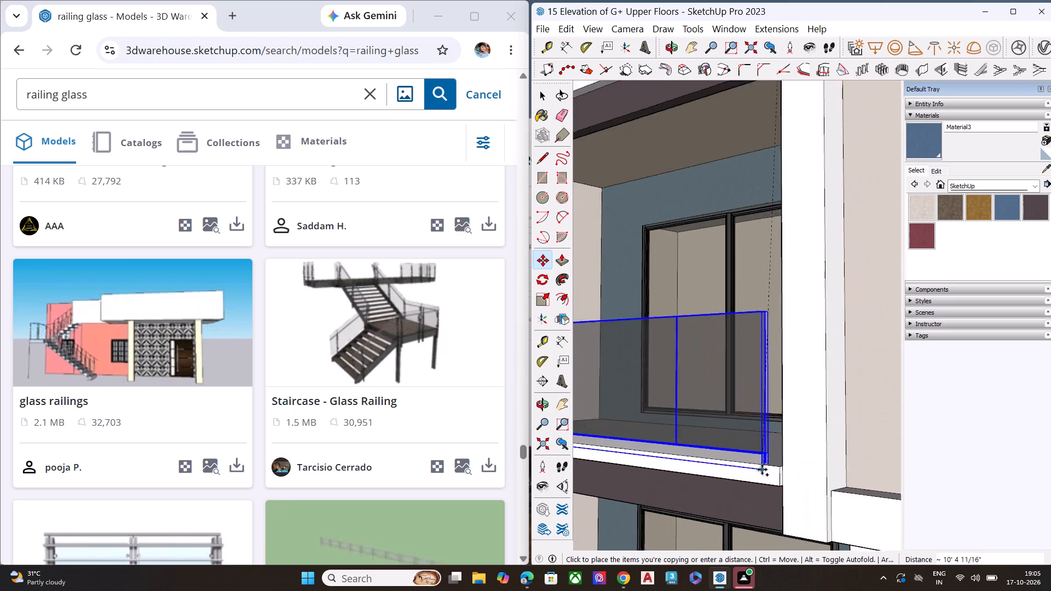
scroll(762, 470, "up", 3)
scroll(763, 471, "down", 4)
scroll(765, 473, "up", 5)
scroll(778, 468, "down", 2)
scroll(778, 468, "up", 9)
left_click(796, 462)
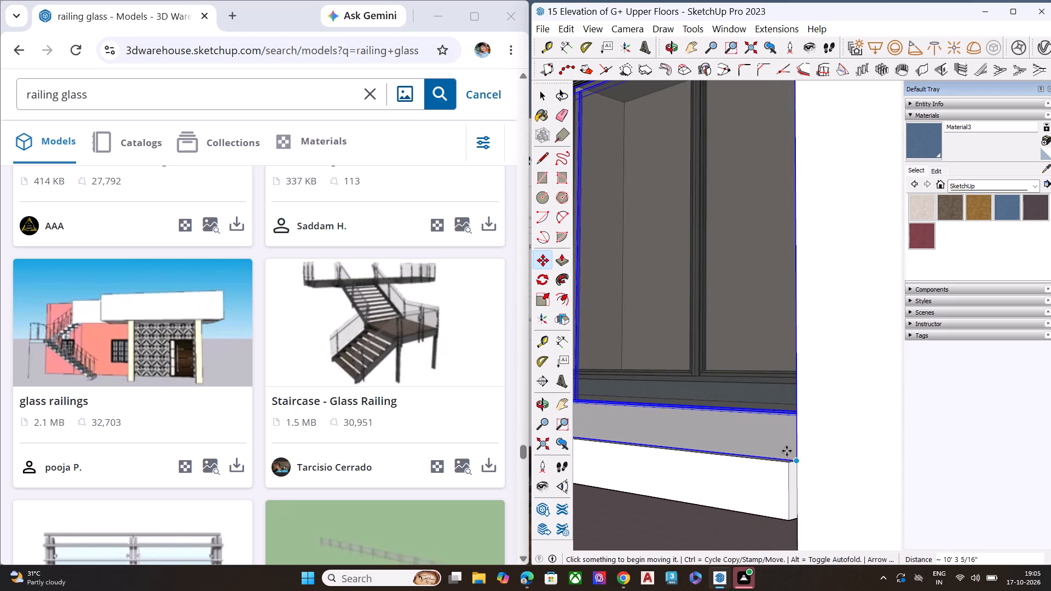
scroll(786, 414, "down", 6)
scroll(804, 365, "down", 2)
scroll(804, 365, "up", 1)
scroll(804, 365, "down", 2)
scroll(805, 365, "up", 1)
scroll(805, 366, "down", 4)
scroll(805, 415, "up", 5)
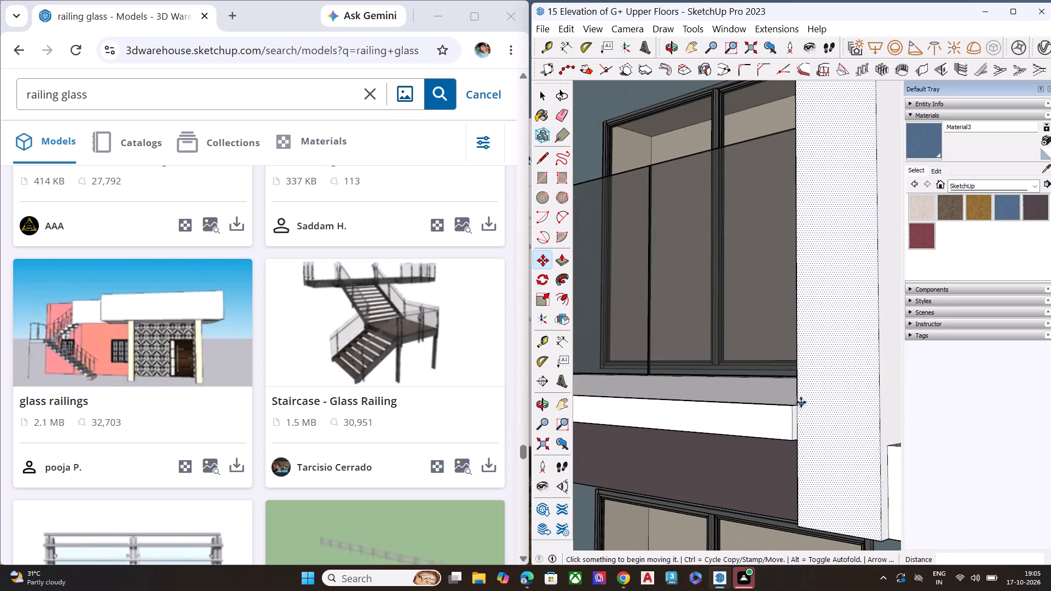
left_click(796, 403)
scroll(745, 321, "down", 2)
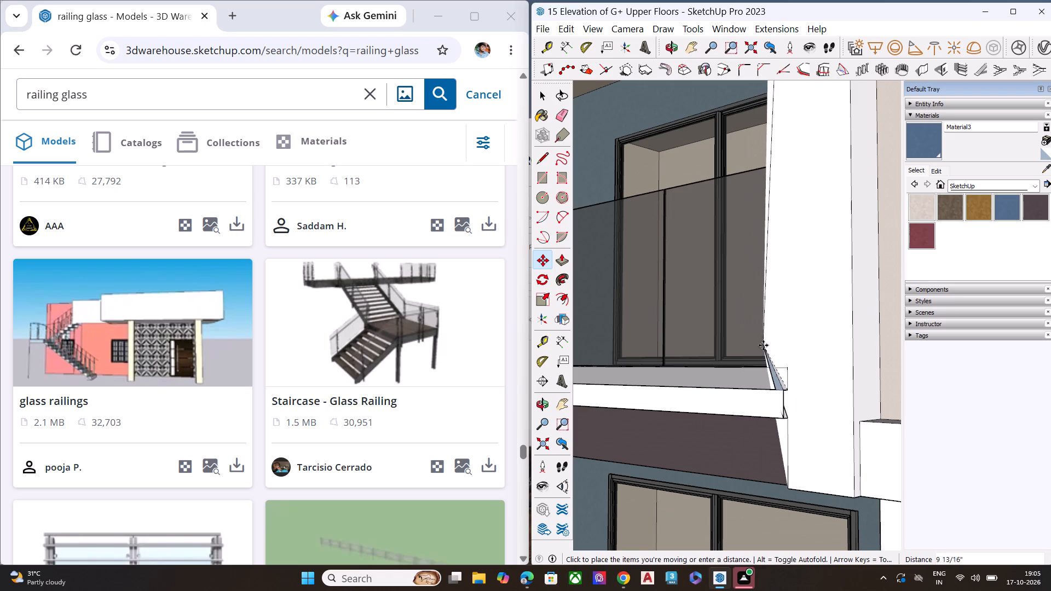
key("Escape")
Copy the fifth balcony's glass railing down onto the sixth balcony, with its end at the slab corner beside the wood-clad column.
left_click(782, 384)
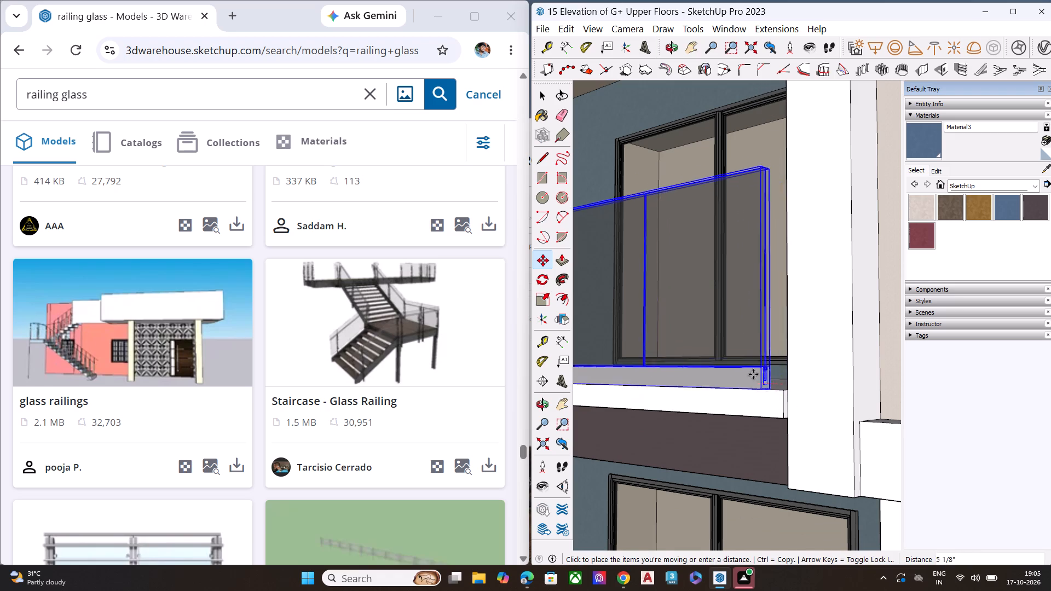
scroll(726, 364, "down", 1)
scroll(726, 364, "up", 1)
scroll(726, 364, "down", 1)
scroll(726, 364, "up", 1)
scroll(726, 364, "down", 3)
scroll(766, 341, "down", 7)
scroll(703, 341, "up", 1)
scroll(704, 340, "down", 5)
scroll(730, 319, "up", 2)
scroll(731, 319, "down", 2)
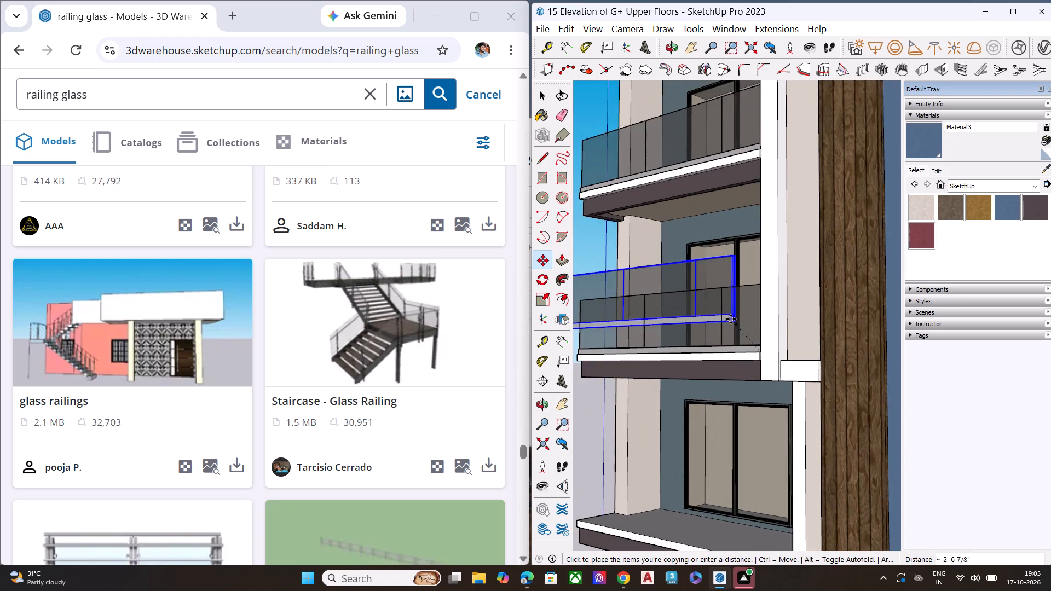
scroll(731, 319, "down", 8)
scroll(721, 410, "up", 3)
scroll(726, 416, "down", 1)
scroll(729, 421, "up", 7)
scroll(779, 464, "up", 8)
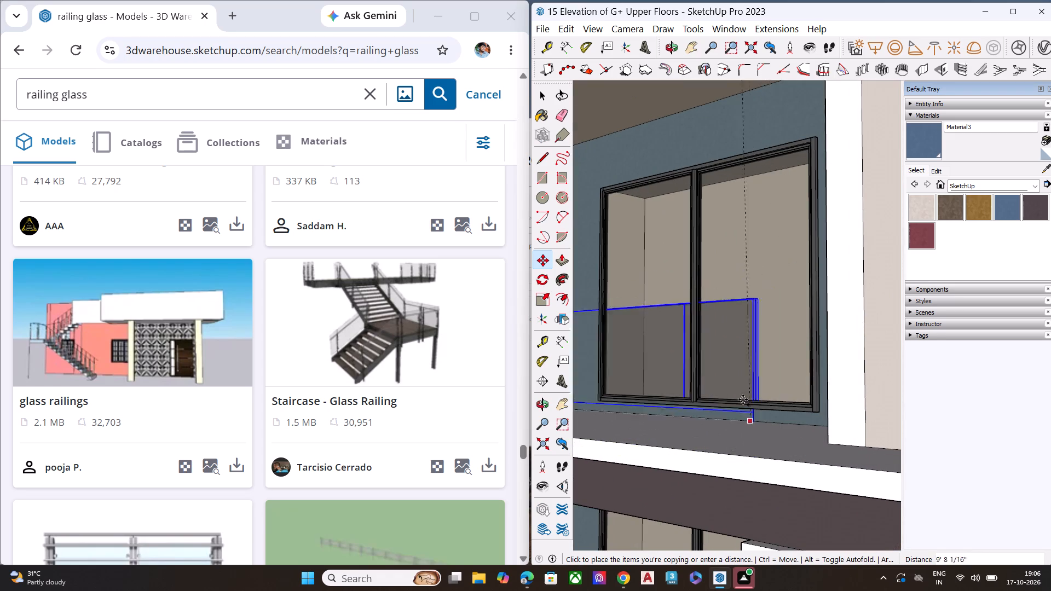
middle_click_drag(763, 360, 729, 459)
scroll(713, 449, "up", 1)
scroll(688, 354, "down", 7)
scroll(721, 454, "up", 7)
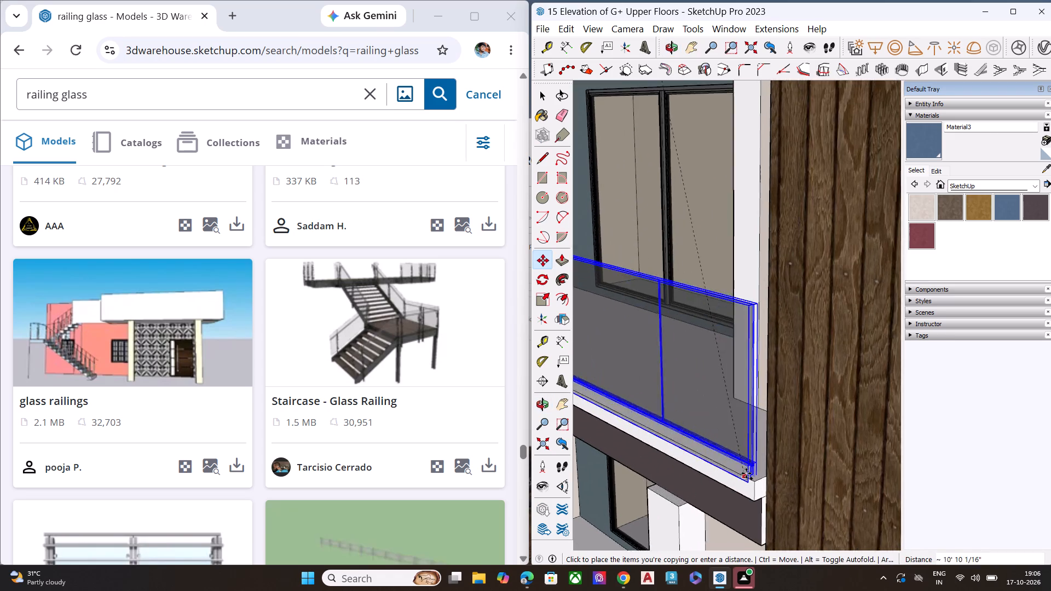
left_click(761, 478)
Check the sixth balcony railing's fit and move it about 1 9/16" so its lower end corner meets the slab corner beside the wood-clad column.
scroll(752, 368, "down", 6)
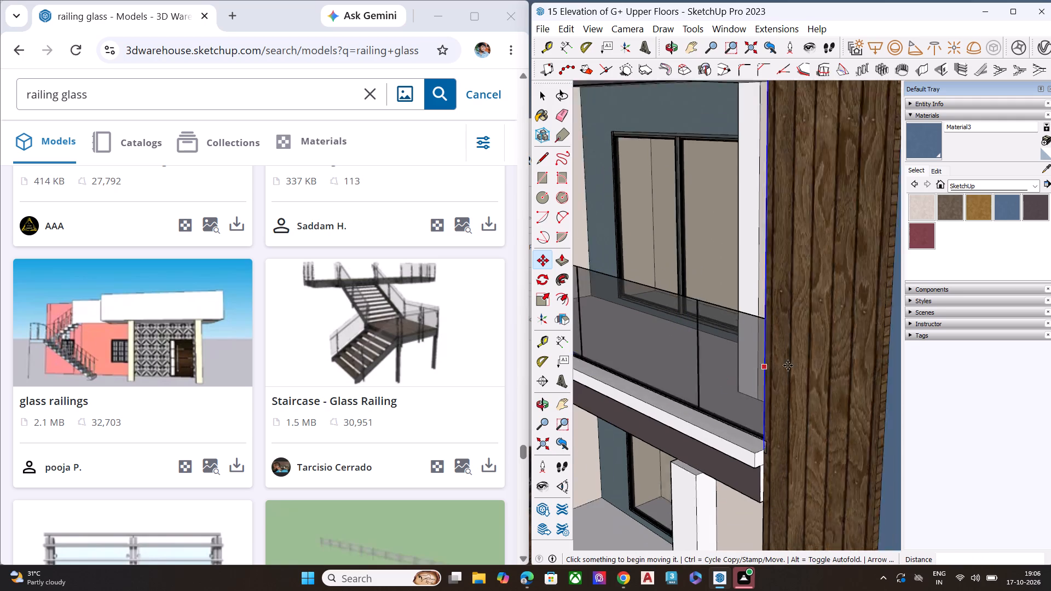
scroll(788, 366, "down", 7)
middle_click_drag(712, 387, 829, 325)
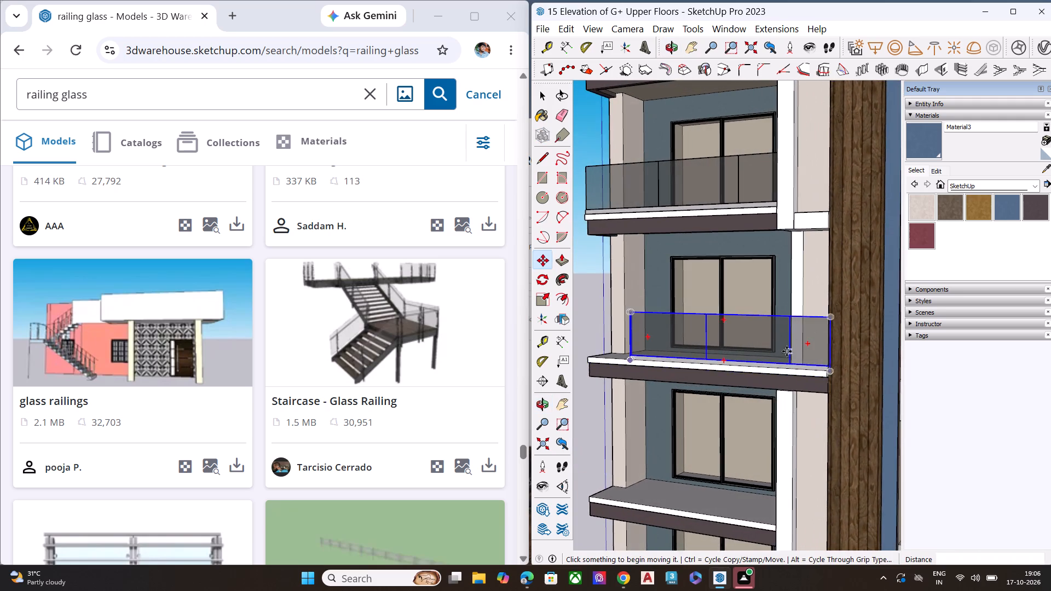
scroll(784, 352, "down", 5)
middle_click_drag(810, 381, 678, 355)
scroll(693, 353, "up", 7)
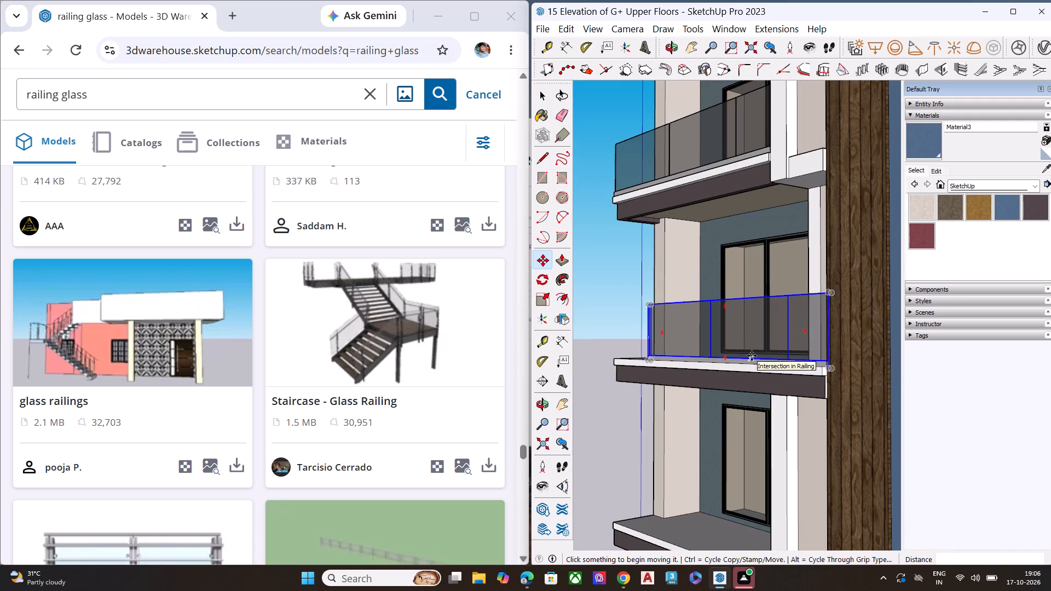
scroll(752, 356, "up", 1)
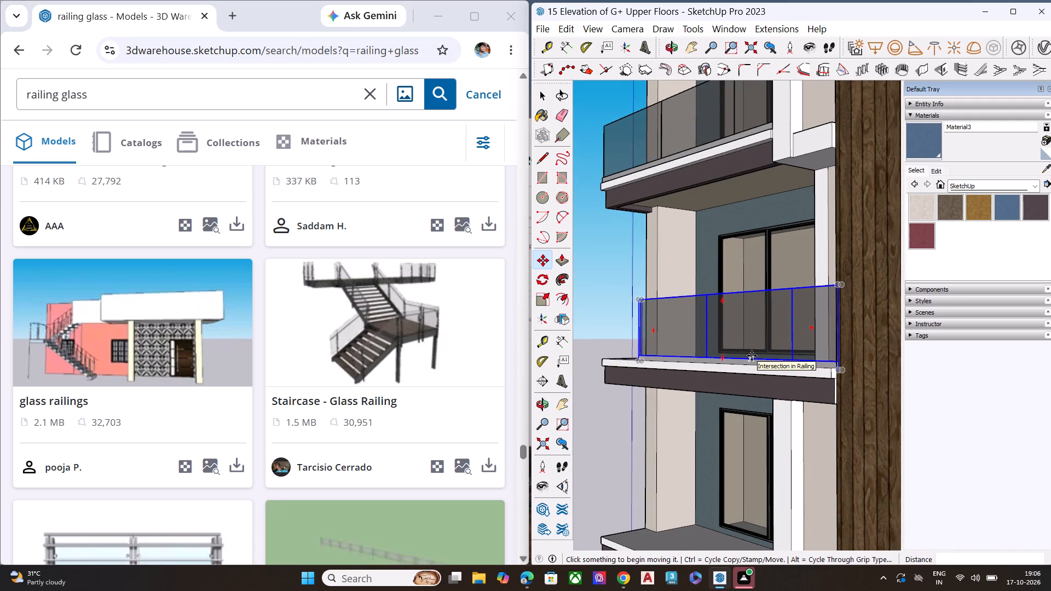
scroll(752, 356, "down", 1)
scroll(827, 366, "up", 10)
scroll(838, 375, "down", 1)
scroll(838, 375, "up", 5)
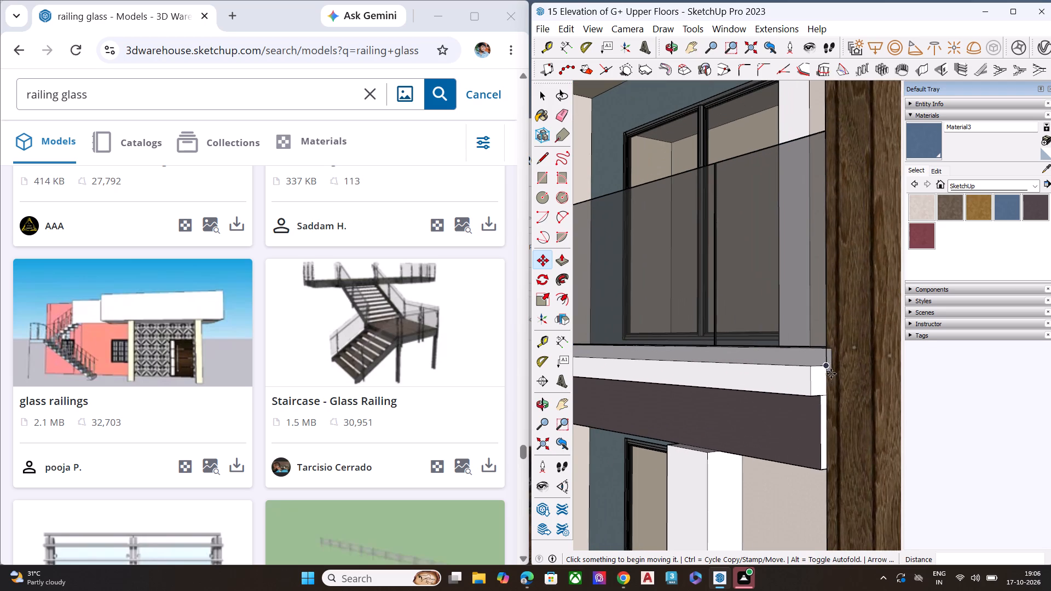
middle_click_drag(803, 375, 769, 329)
middle_click_drag(804, 343, 857, 432)
scroll(857, 432, "up", 3)
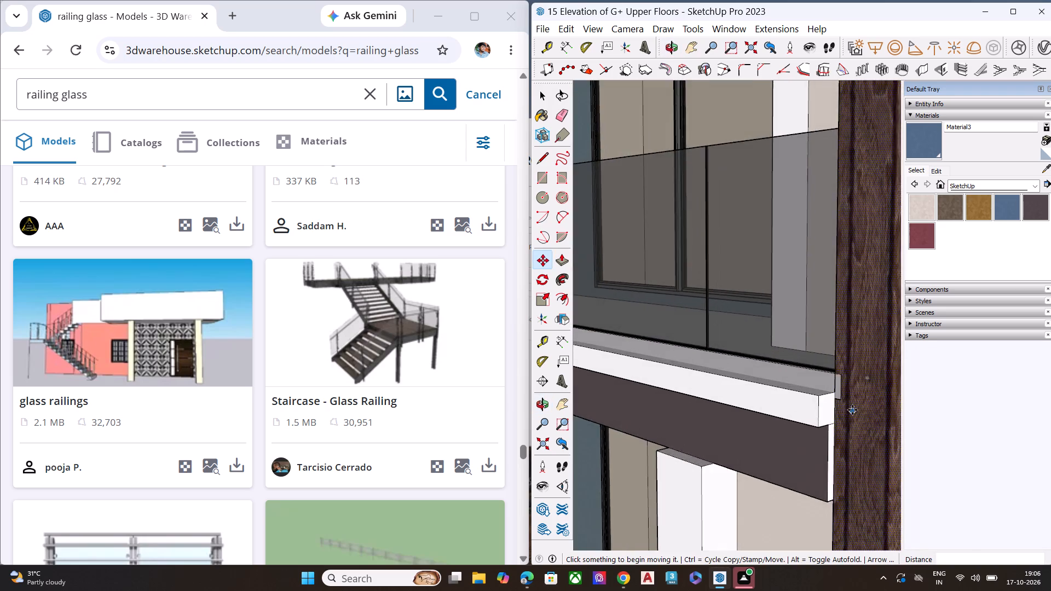
scroll(852, 410, "up", 2)
scroll(852, 410, "down", 1)
scroll(852, 410, "up", 3)
key("m")
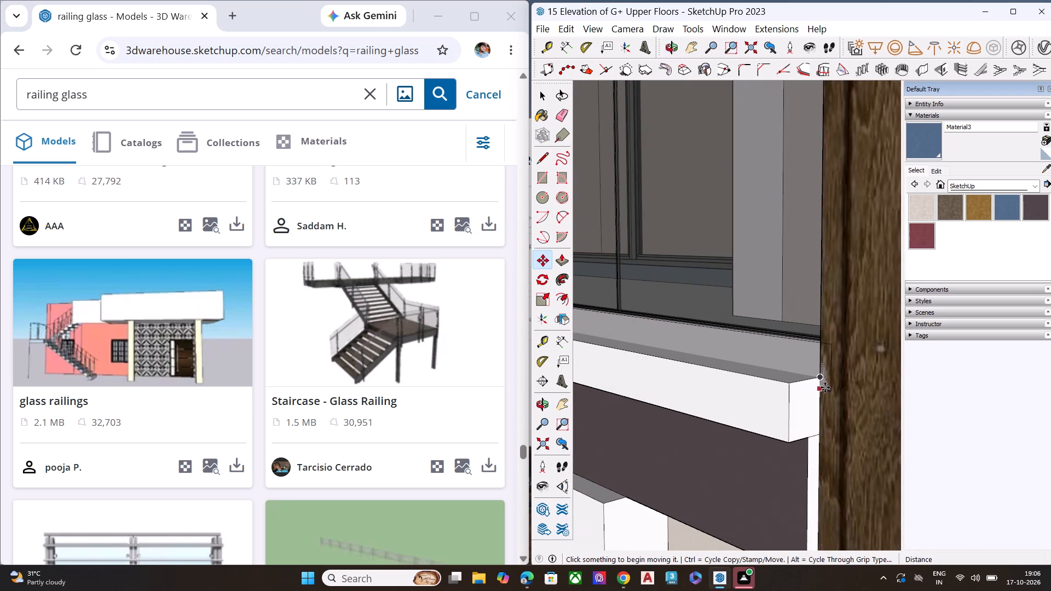
left_click(829, 391)
left_click(817, 378)
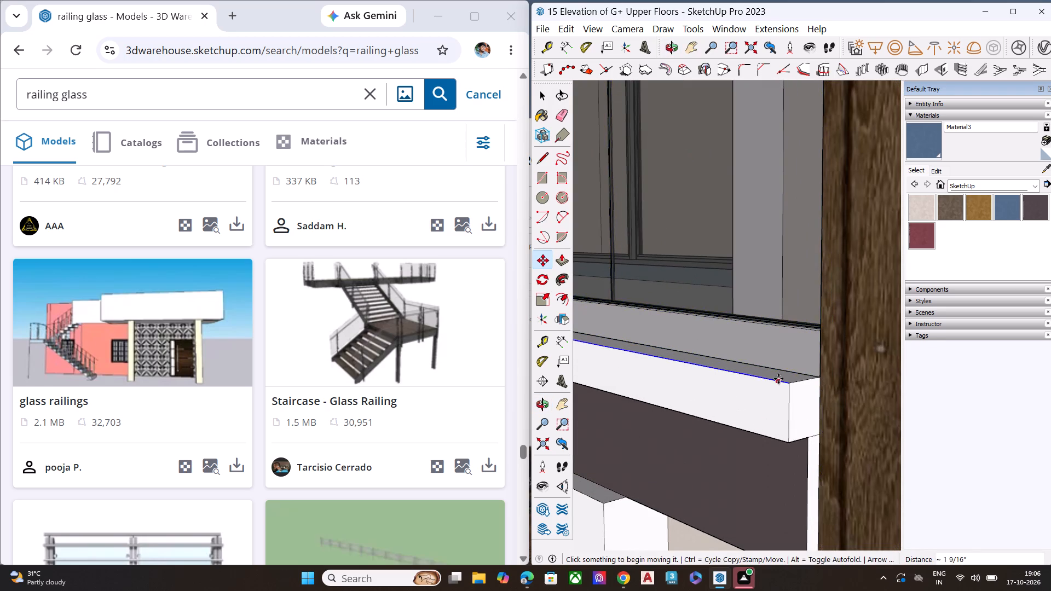
Copy the sixth balcony's glass railing about 10' 8 1/4" down to the seventh balcony slab's corner beside the white fin.
key("space")
left_click(805, 361)
key("m")
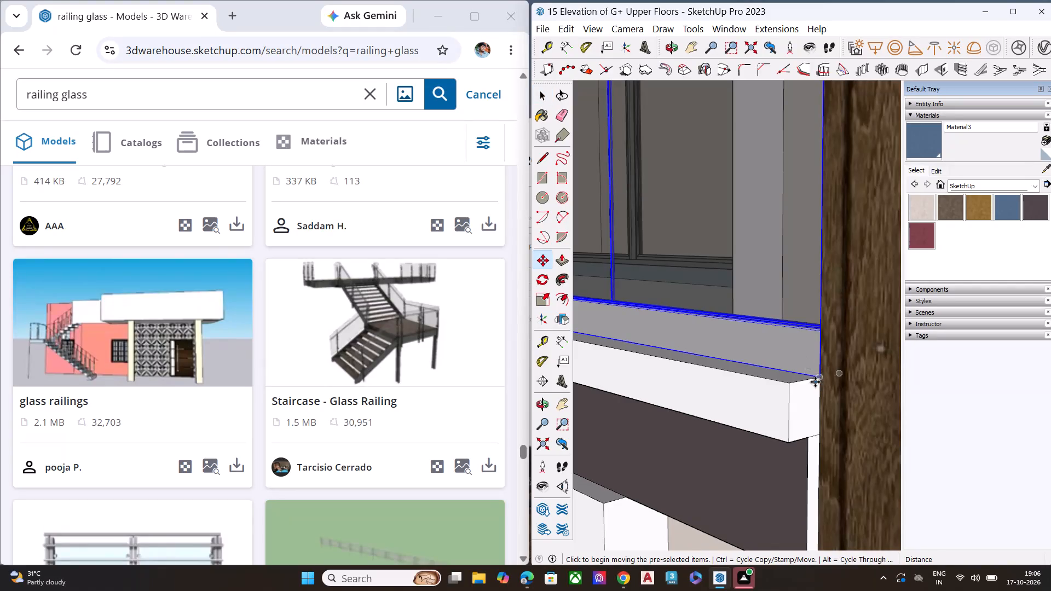
left_click(818, 380)
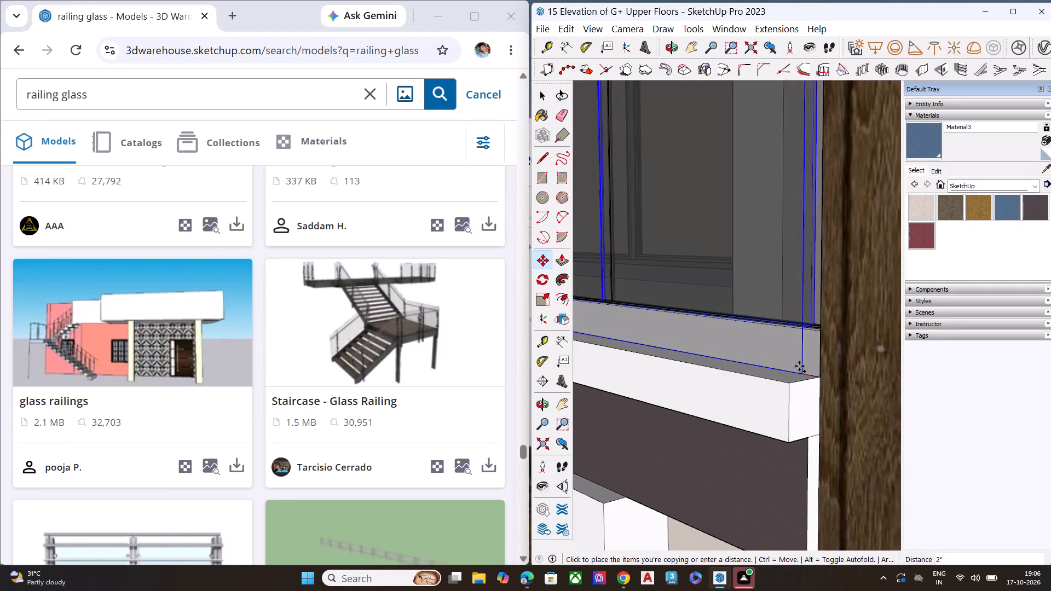
scroll(735, 330, "down", 1)
scroll(735, 330, "up", 1)
scroll(735, 330, "down", 11)
scroll(758, 311, "up", 1)
scroll(758, 311, "down", 17)
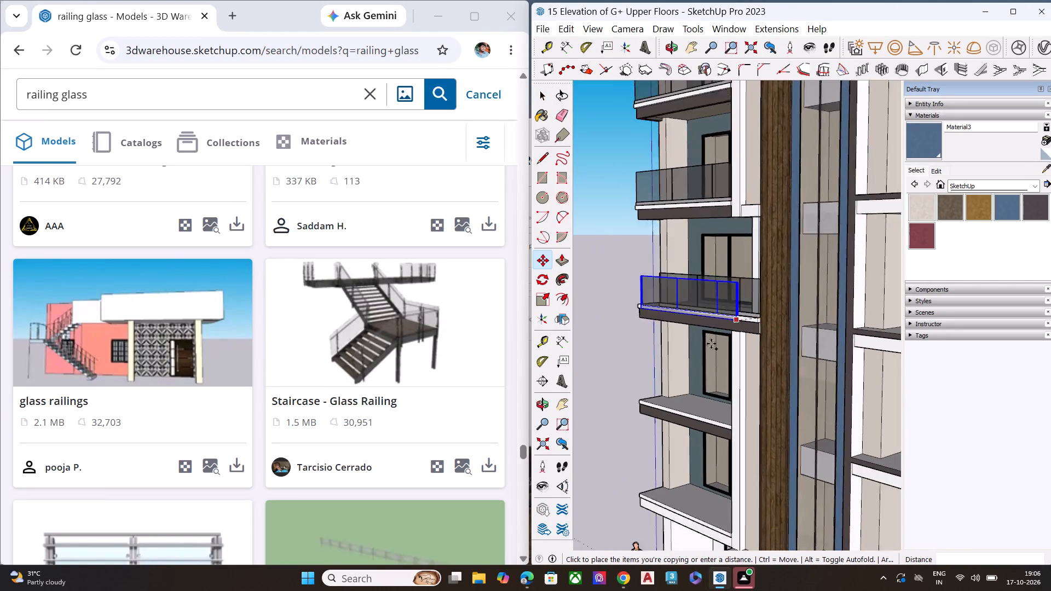
scroll(711, 344, "down", 1)
scroll(700, 386, "up", 13)
scroll(753, 425, "down", 1)
scroll(753, 425, "up", 6)
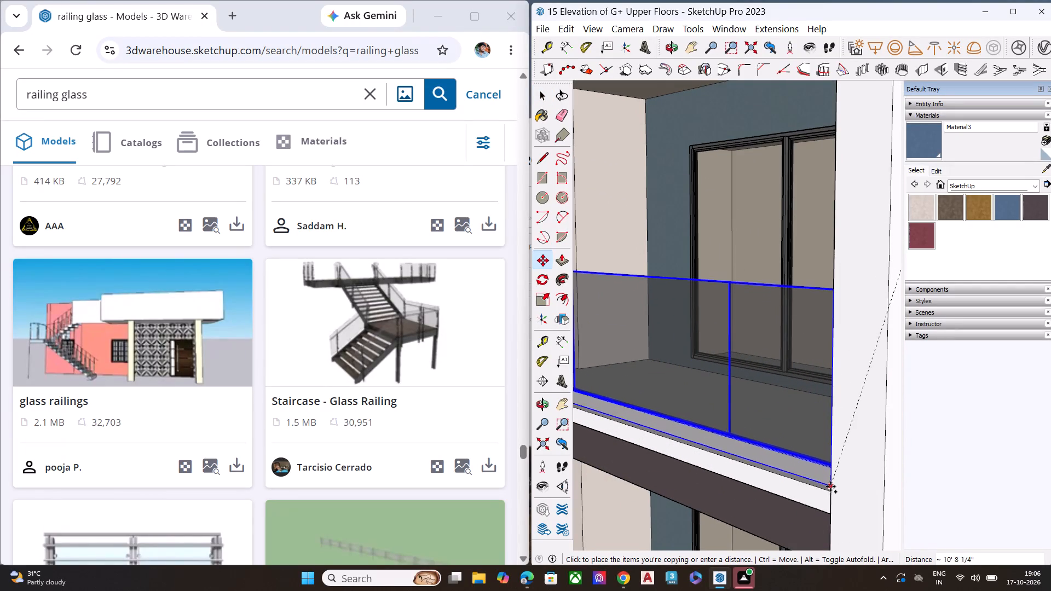
left_click(830, 488)
Check the seventh balcony railing's free end and push/pull the slab's white upper front band slightly outward beyond the railing.
scroll(795, 378, "up", 1)
scroll(795, 375, "down", 6)
middle_click_drag(784, 373, 921, 302)
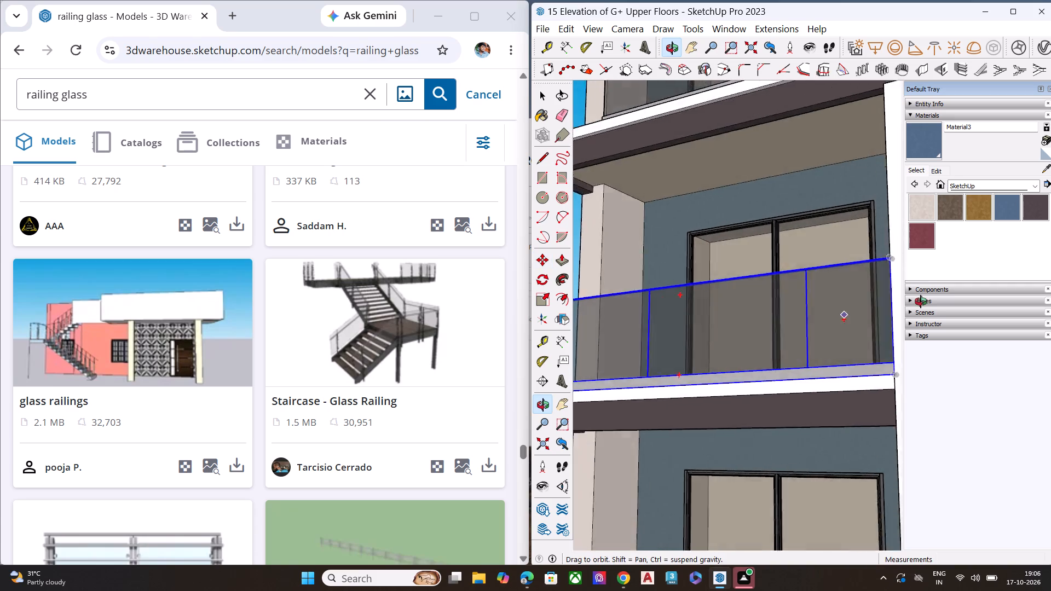
middle_click_drag(921, 302, 1050, 420)
scroll(775, 344, "down", 2)
middle_click_drag(749, 372, 937, 376)
middle_click_drag(719, 430, 824, 397)
scroll(793, 422, "up", 5)
scroll(775, 427, "down", 1)
scroll(775, 427, "up", 2)
key("space")
middle_click_drag(770, 440, 789, 372)
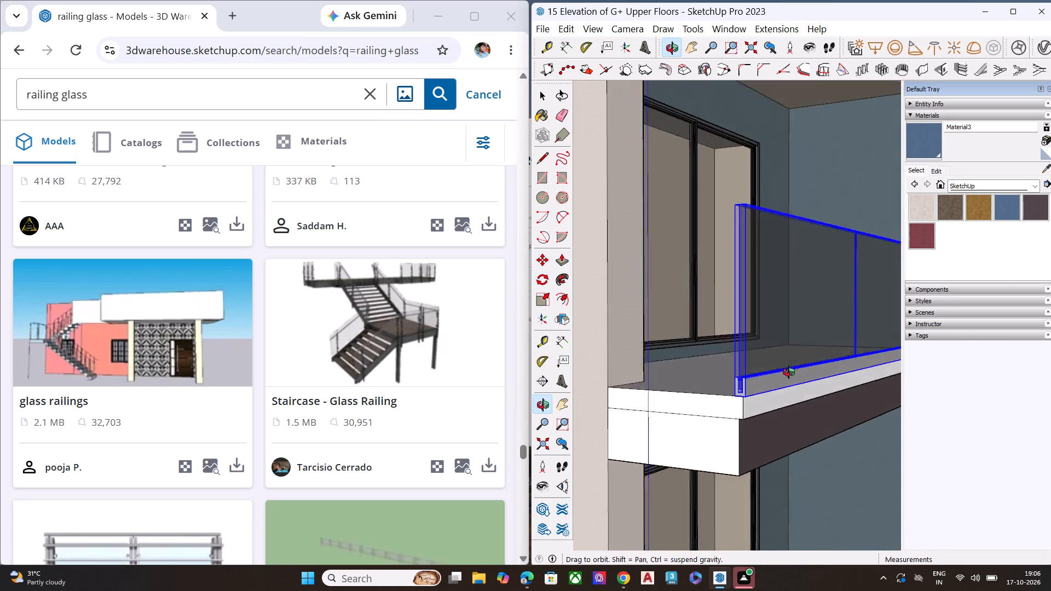
middle_click_drag(789, 372, 790, 371)
scroll(790, 371, "up", 2)
left_click(767, 389)
left_click(767, 389)
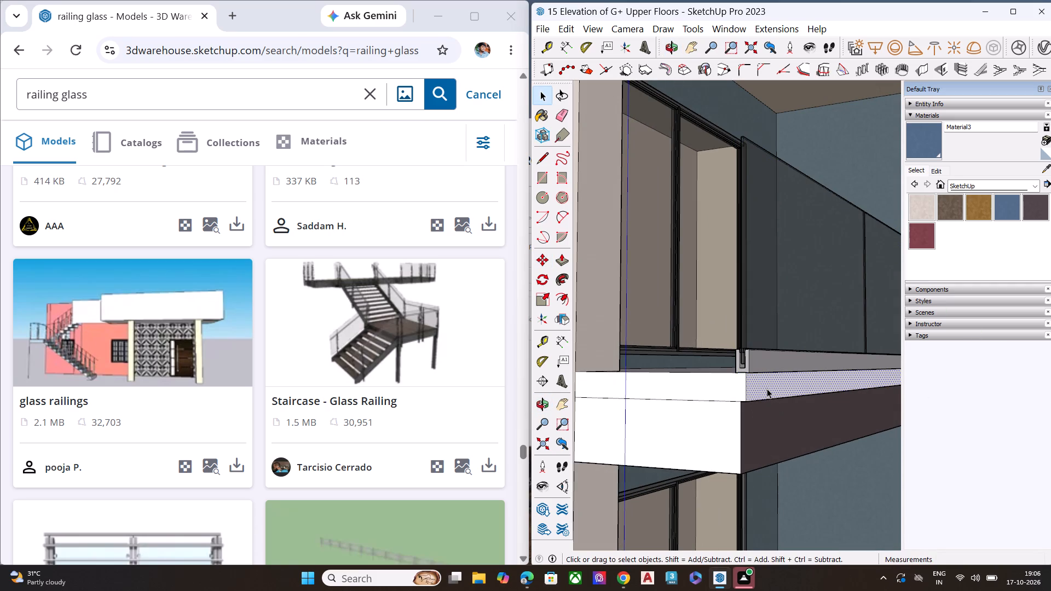
key("p")
left_click(767, 389)
left_click(777, 388)
key("space")
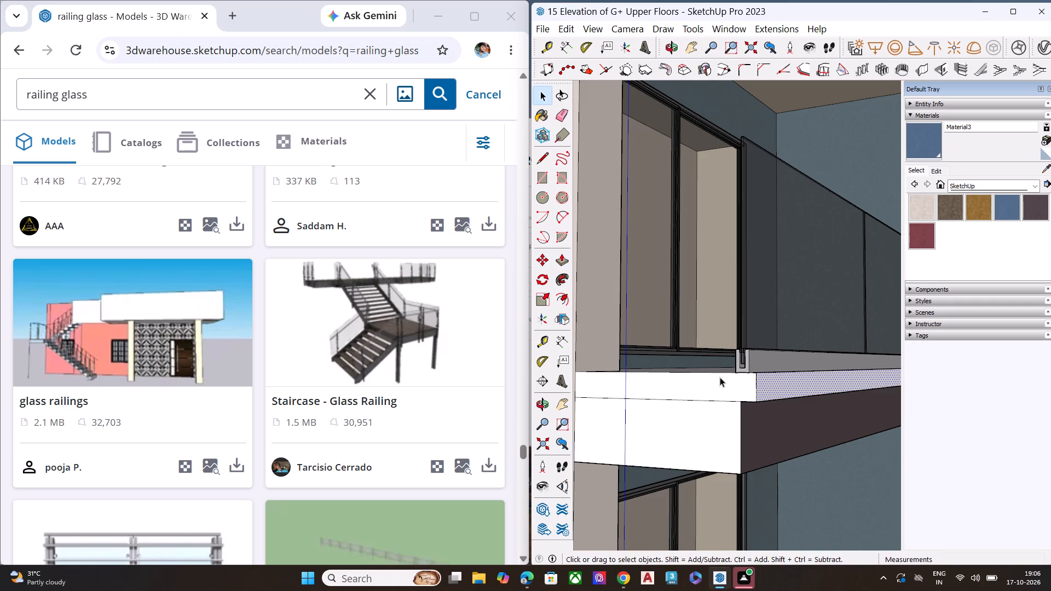
Copy the seventh balcony's glass railing down onto the eighth, lowest balcony, with its lower end corner at the slab corner beside the white fin.
middle_click_drag(720, 377, 700, 512)
scroll(699, 374, "down", 13)
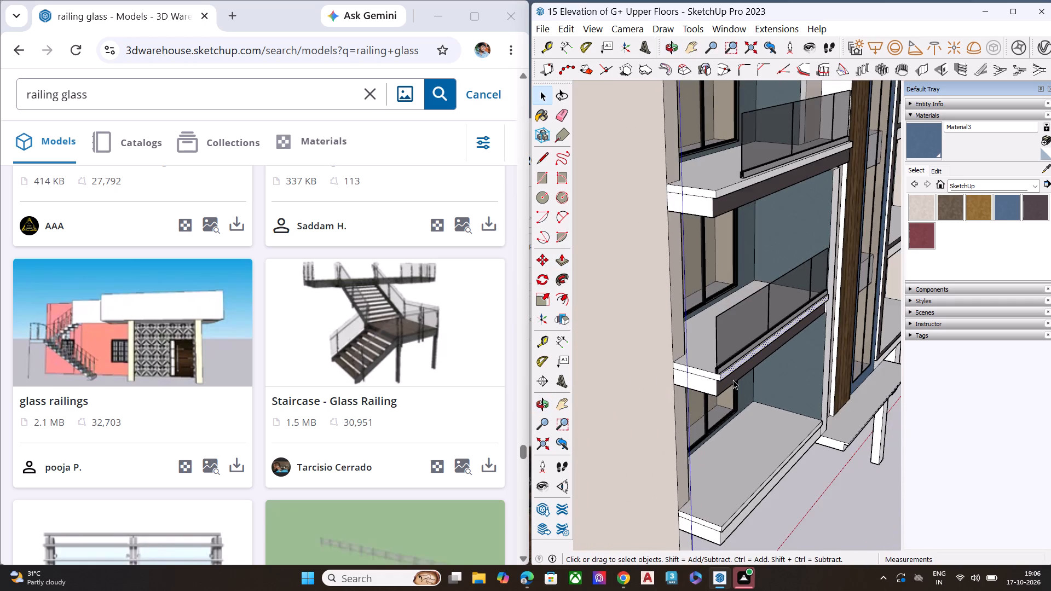
middle_click_drag(733, 380, 491, 418)
scroll(700, 343, "up", 13)
scroll(726, 311, "down", 3)
scroll(726, 311, "up", 5)
middle_click_drag(735, 311, 588, 425)
scroll(588, 425, "up", 3)
scroll(690, 341, "down", 1)
scroll(691, 340, "up", 7)
key("m")
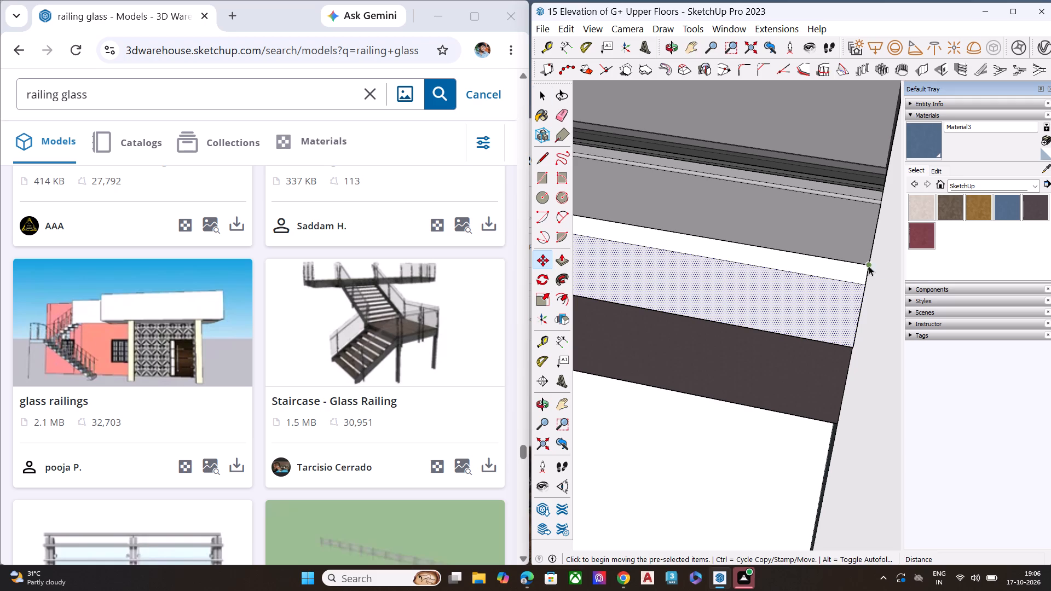
key("space")
left_click(862, 255)
type(",m")
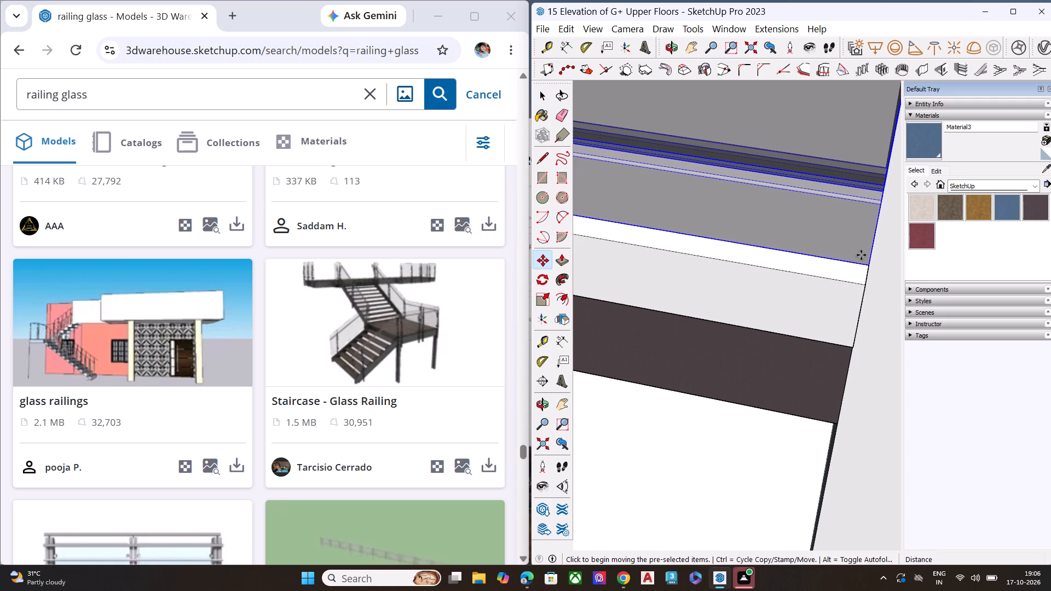
left_click(868, 264)
scroll(717, 229, "down", 8)
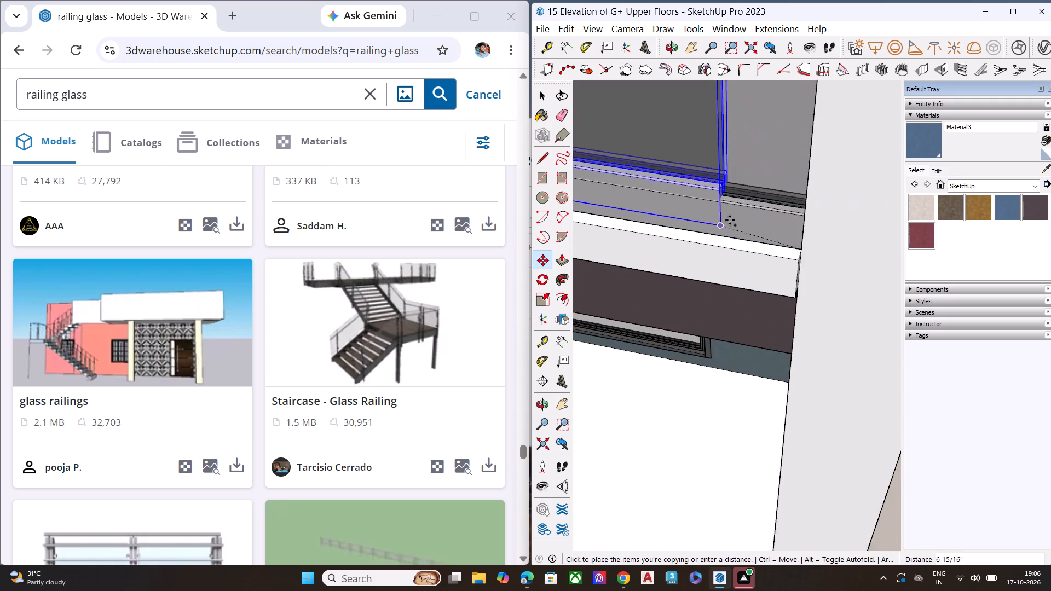
scroll(730, 219, "down", 16)
scroll(688, 341, "up", 5)
scroll(697, 358, "down", 1)
scroll(697, 358, "up", 3)
scroll(752, 386, "up", 3)
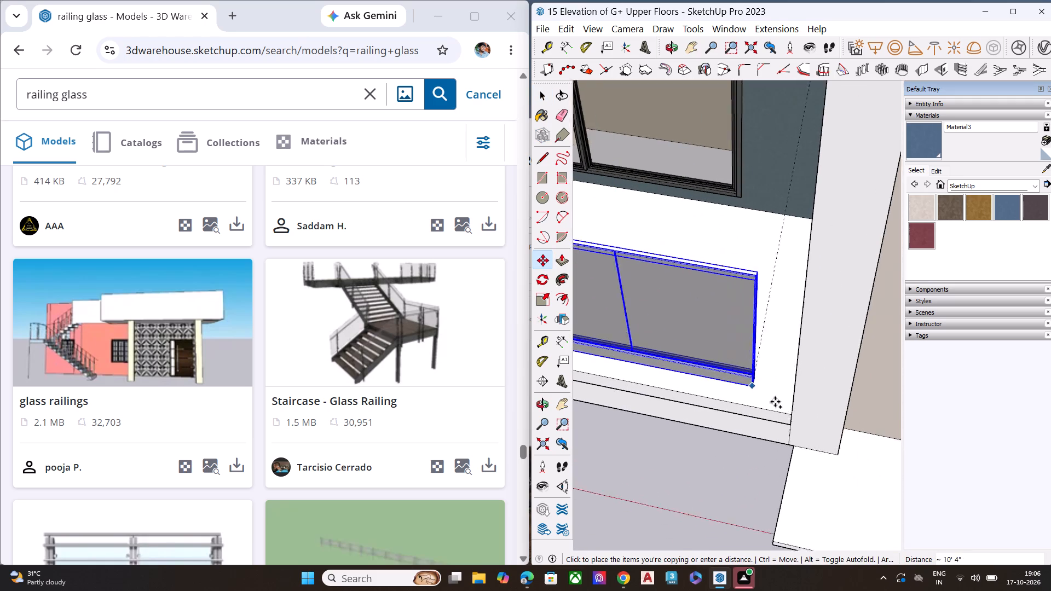
scroll(775, 402, "up", 2)
left_click(801, 419)
Push/pull the lowest balcony slab's front band outward about 7/16" below the glass railing.
key("space")
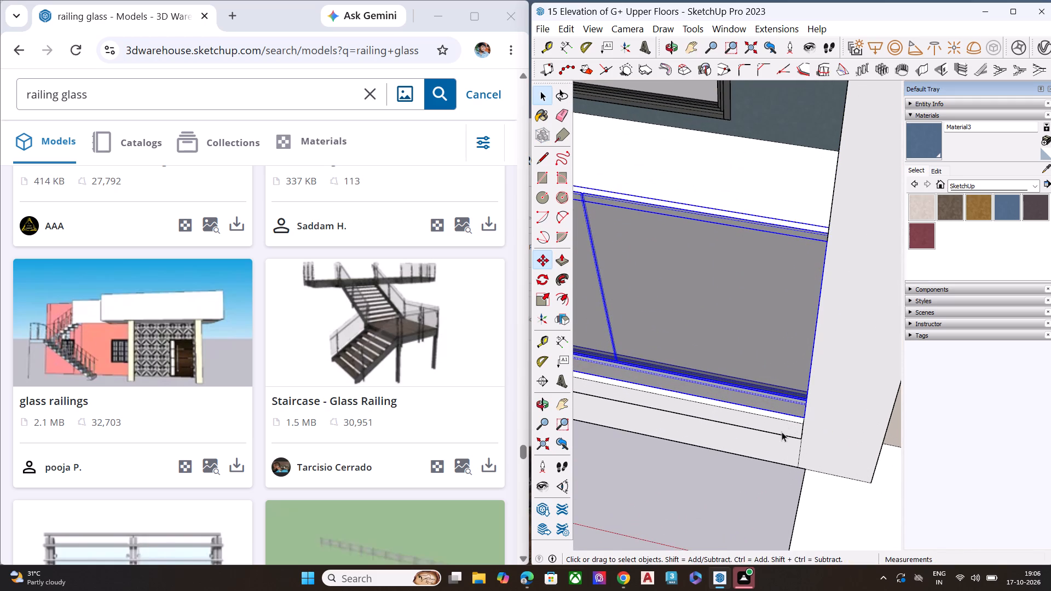
left_click(782, 432)
left_click(788, 427)
key("p")
left_click(788, 427)
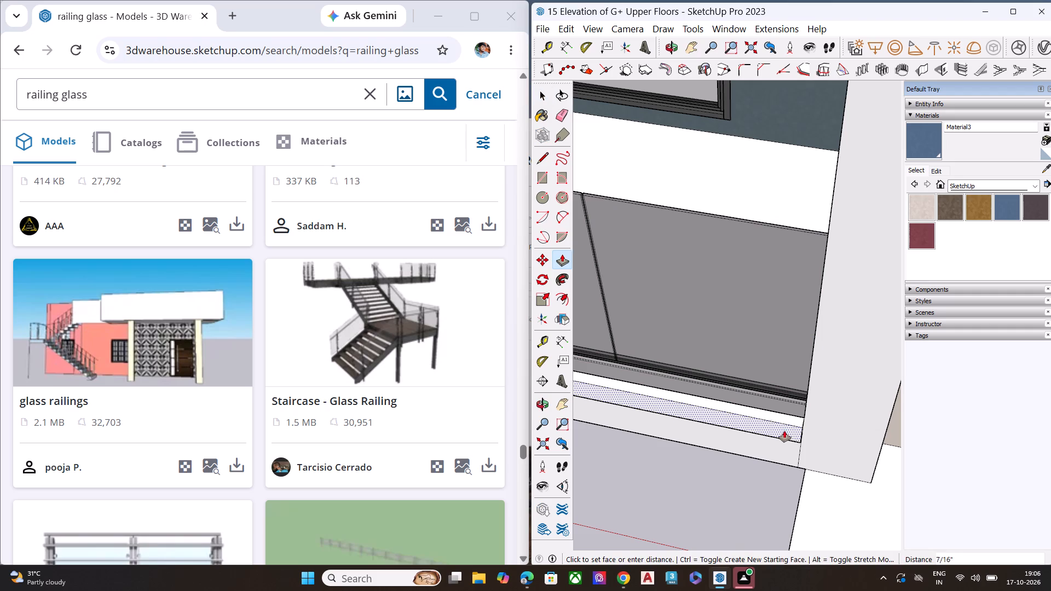
left_click(783, 437)
key("space")
Examine the copied railings along the full height of the balcony stack for fit and length.
scroll(769, 403, "down", 4)
middle_click_drag(781, 416, 656, 321)
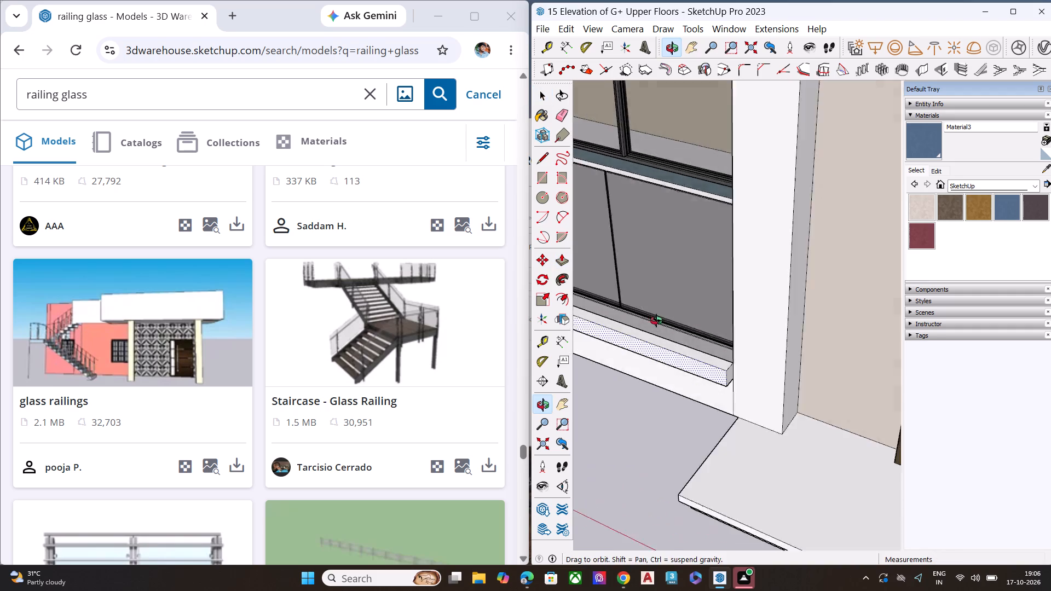
middle_click_drag(656, 321, 637, 316)
scroll(637, 316, "up", 1)
scroll(704, 303, "down", 8)
scroll(722, 334, "down", 15)
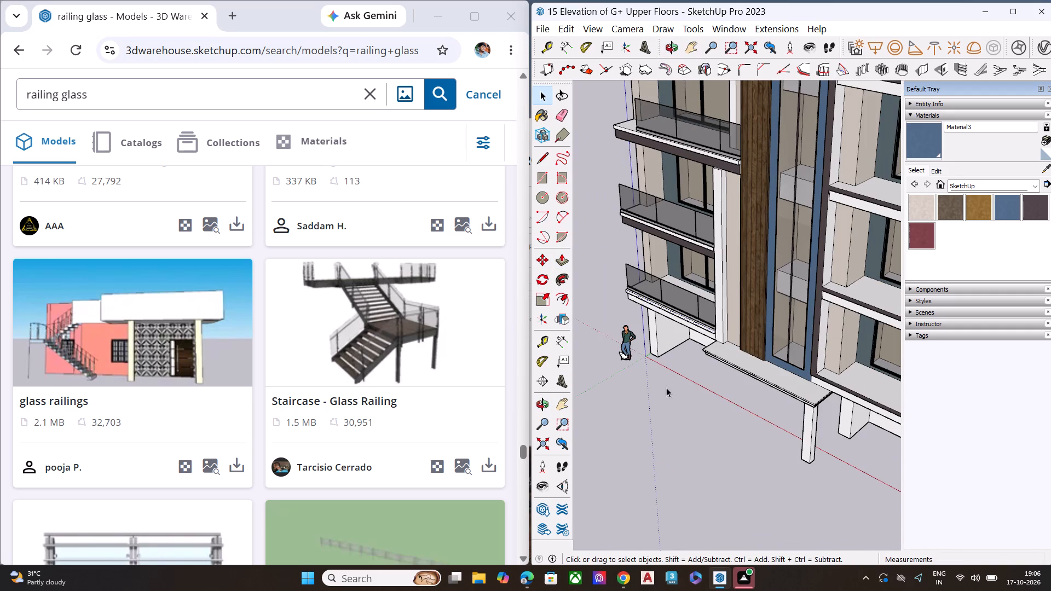
left_click(666, 387)
middle_click_drag(694, 401, 694, 338)
scroll(697, 308, "down", 2)
scroll(697, 308, "up", 1)
scroll(697, 308, "down", 8)
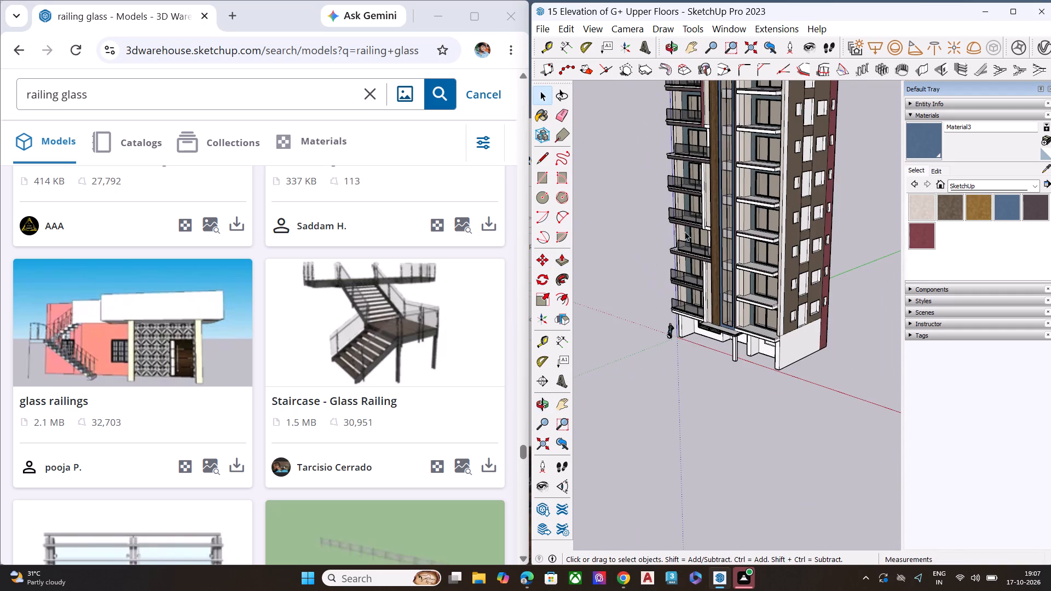
Scale the third balcony's glass railing lengthwise by about 1.23 so it reaches the slab's outer corner.
scroll(680, 225, "up", 4)
scroll(684, 341, "down", 4)
scroll(691, 384, "up", 1)
scroll(691, 385, "down", 2)
scroll(688, 231, "up", 2)
scroll(688, 231, "down", 1)
scroll(688, 231, "up", 2)
scroll(688, 231, "down", 3)
scroll(688, 231, "up", 15)
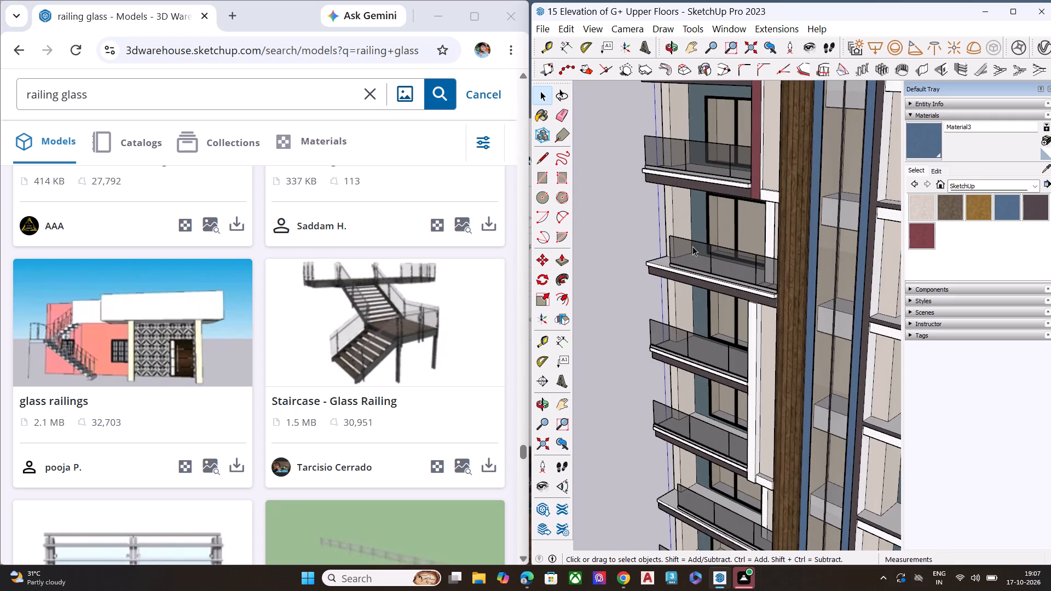
middle_click_drag(703, 257, 1001, 358)
scroll(656, 275, "up", 1)
scroll(655, 272, "down", 1)
scroll(653, 271, "up", 5)
left_click(723, 305)
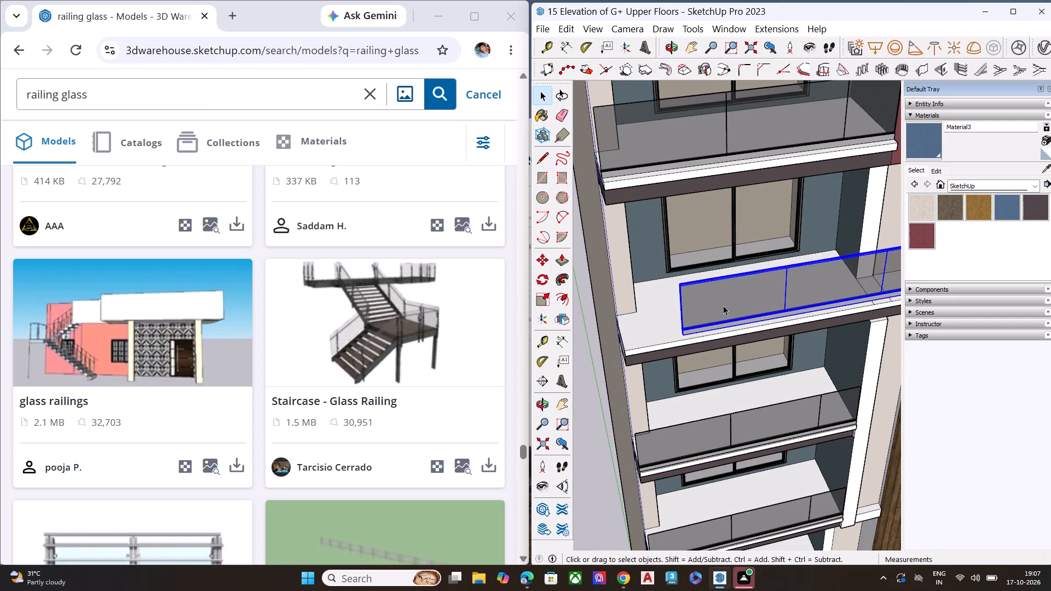
key("s")
scroll(673, 315, "up", 5)
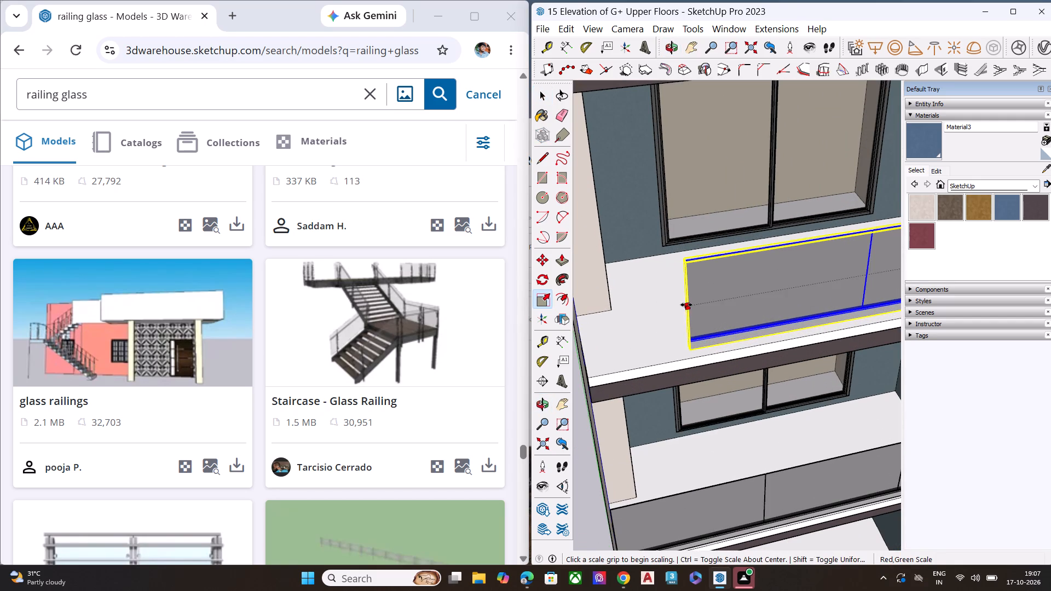
left_click(686, 305)
left_click(583, 373)
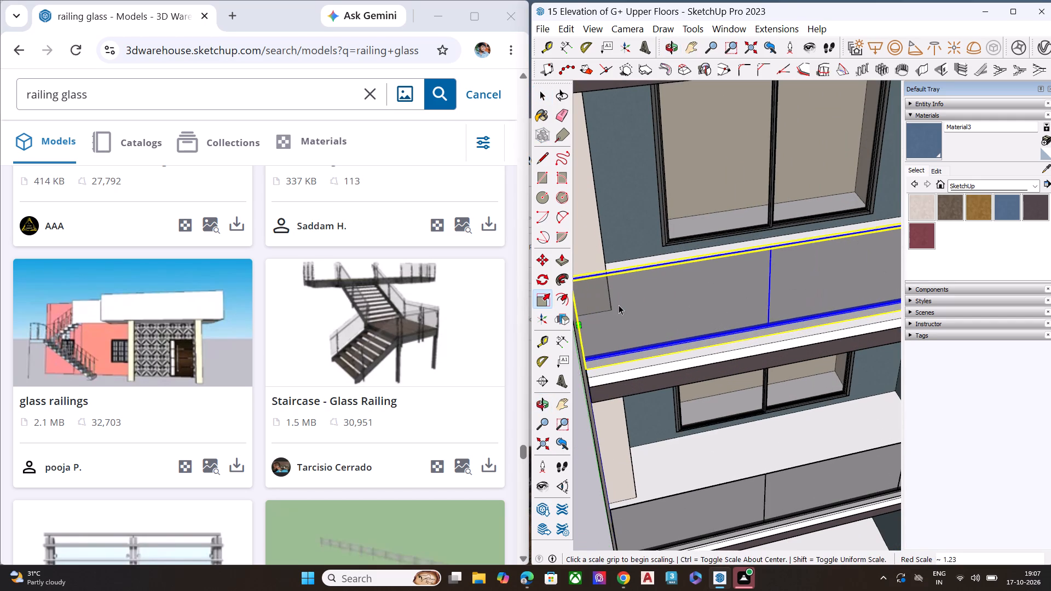
key("space")
Scale the sixth balcony's glass railing lengthwise so its free end reaches the slab's outer corner.
scroll(619, 305, "down", 12)
scroll(620, 304, "up", 1)
scroll(620, 304, "down", 6)
scroll(651, 461, "up", 8)
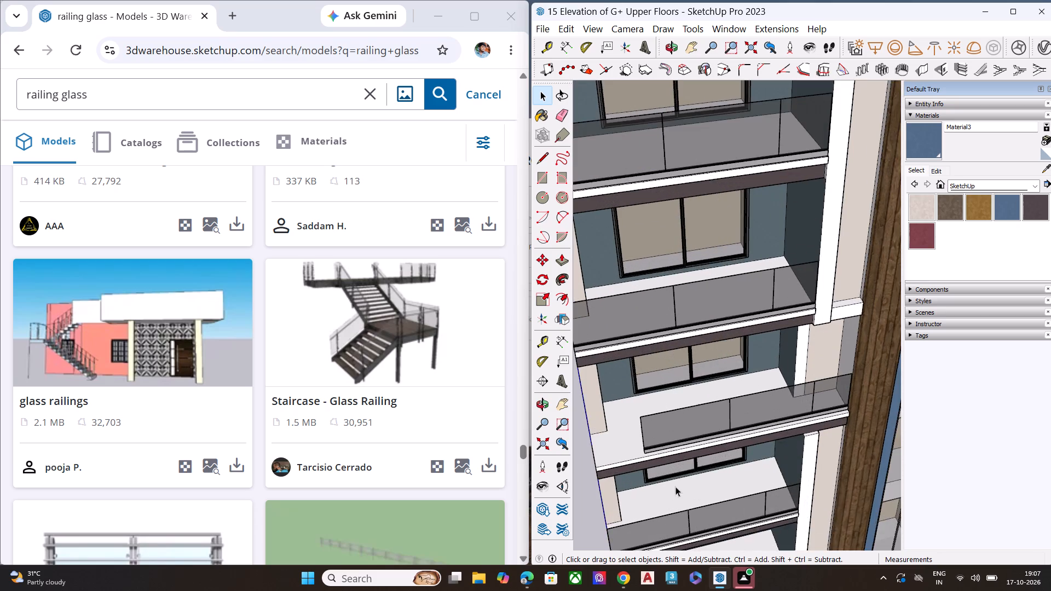
middle_click_drag(721, 452, 729, 399)
scroll(729, 399, "up", 1)
scroll(717, 409, "down", 1)
scroll(714, 413, "up", 2)
scroll(702, 423, "down", 1)
scroll(696, 427, "up", 1)
left_click(677, 437)
key("s")
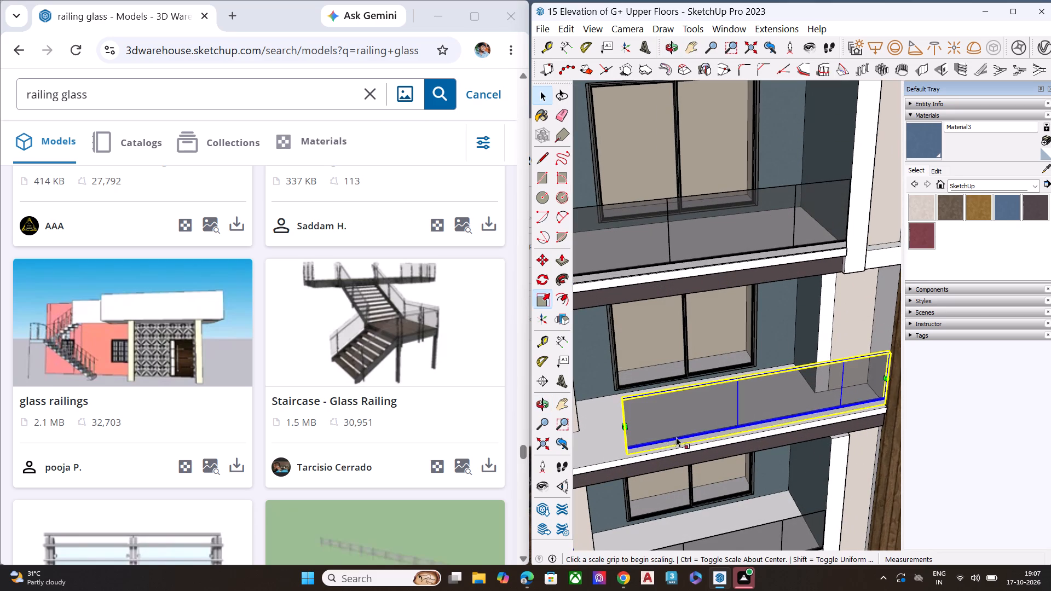
left_click(626, 424)
scroll(622, 427, "down", 4)
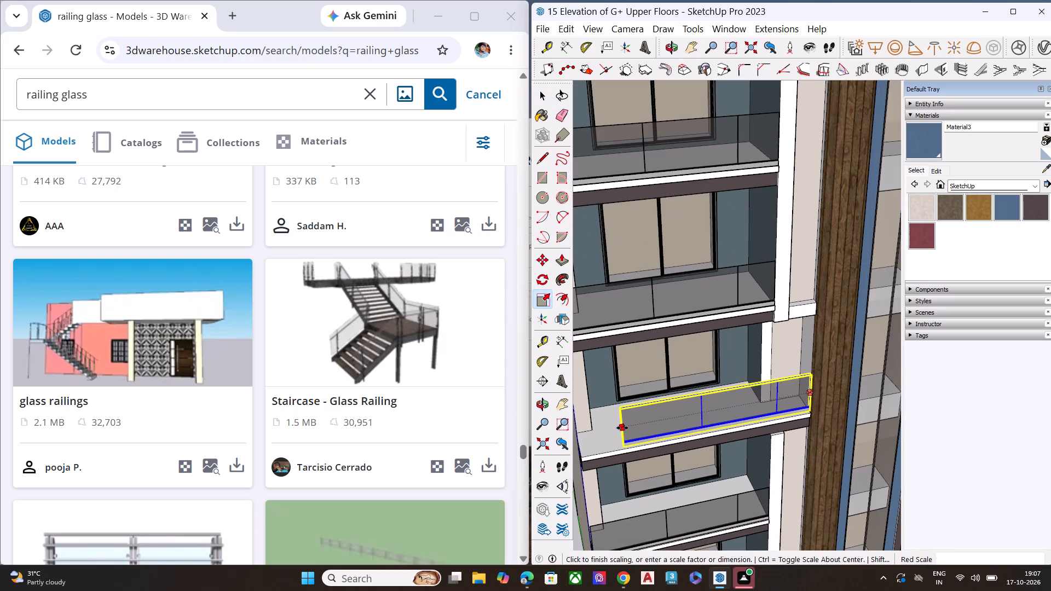
left_click(585, 457)
key("space")
Copy the top balcony's glass railing across to the top balcony of the other stack, with its lower end at the slab's outer front corner.
scroll(659, 384, "down", 2)
scroll(661, 383, "up", 1)
scroll(661, 383, "down", 12)
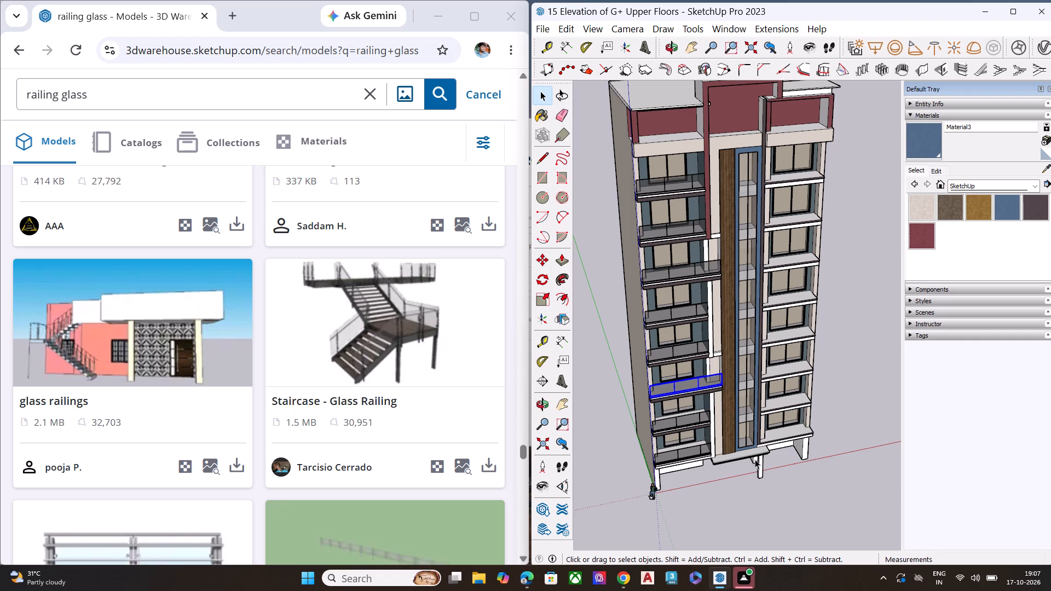
scroll(755, 202, "up", 9)
scroll(742, 206, "down", 8)
middle_click_drag(759, 235, 760, 317)
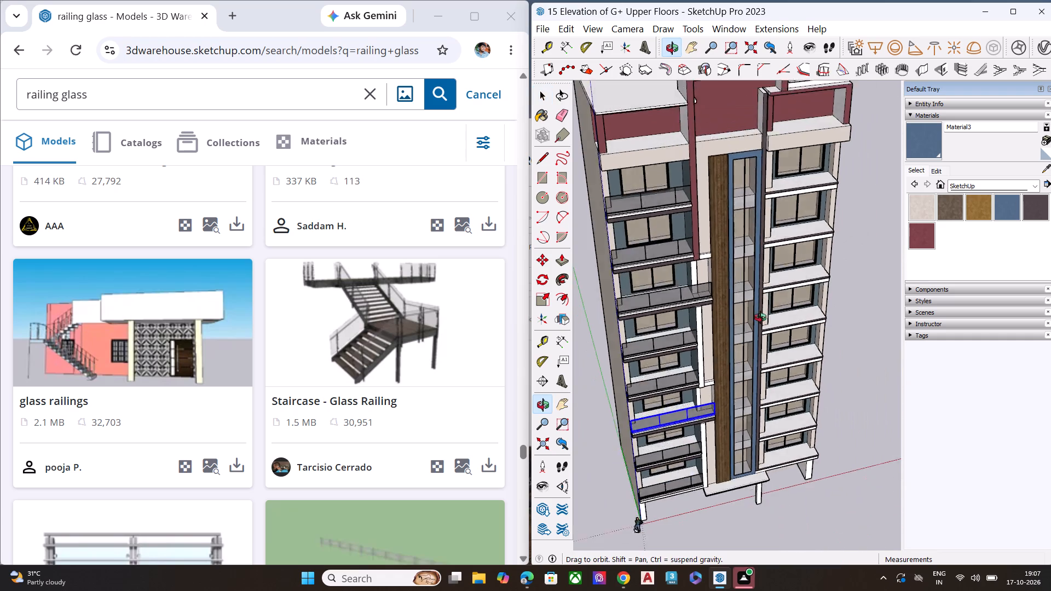
middle_click_drag(760, 317, 457, 189)
scroll(679, 131, "up", 7)
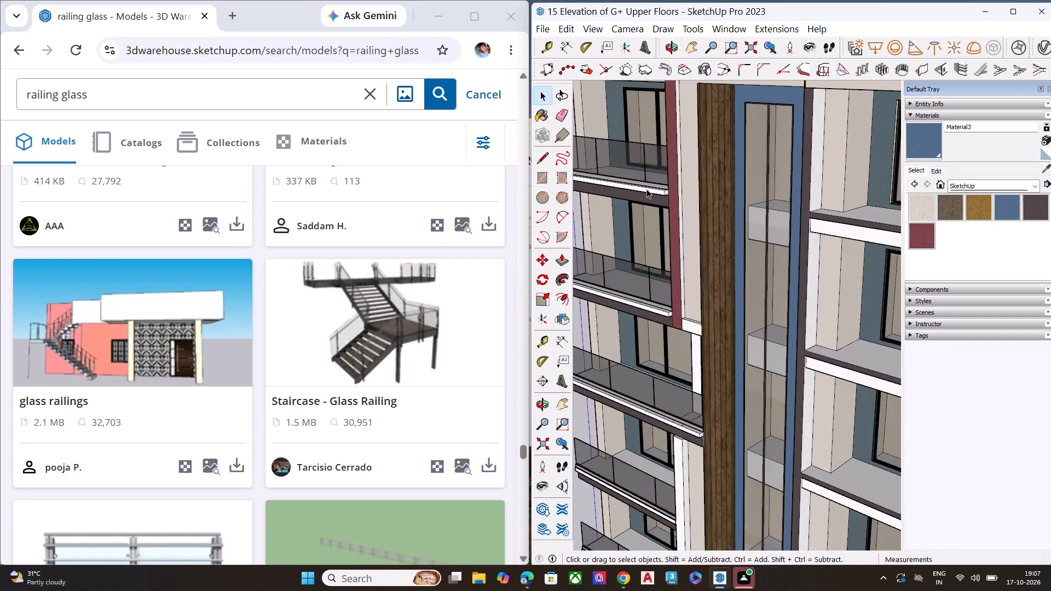
scroll(646, 189, "up", 3)
scroll(642, 194, "down", 1)
scroll(642, 194, "up", 9)
scroll(678, 171, "down", 1)
scroll(678, 171, "up", 3)
left_click(684, 175)
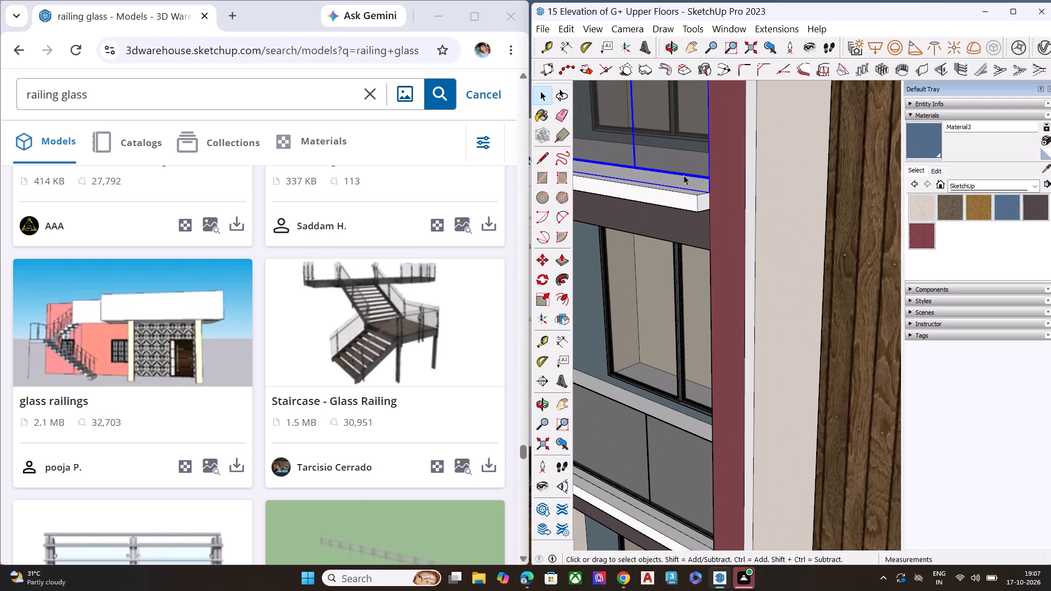
key("m")
left_click(709, 192)
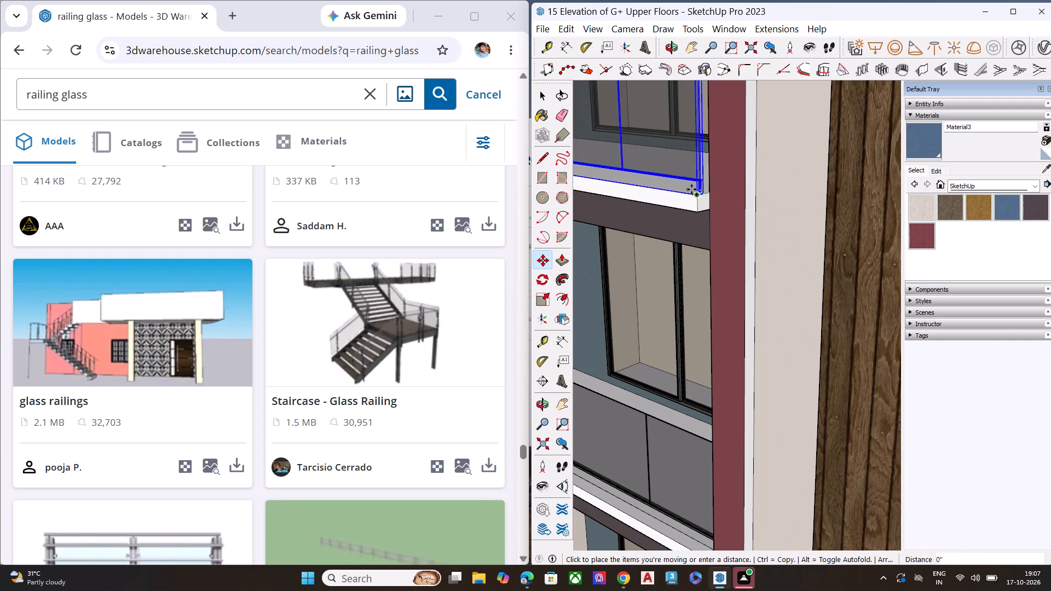
scroll(628, 157, "down", 10)
scroll(618, 171, "up", 1)
scroll(618, 172, "down", 6)
scroll(616, 175, "up", 1)
scroll(616, 175, "down", 8)
scroll(699, 191, "down", 1)
scroll(746, 178, "up", 3)
scroll(747, 178, "down", 4)
scroll(747, 178, "up", 2)
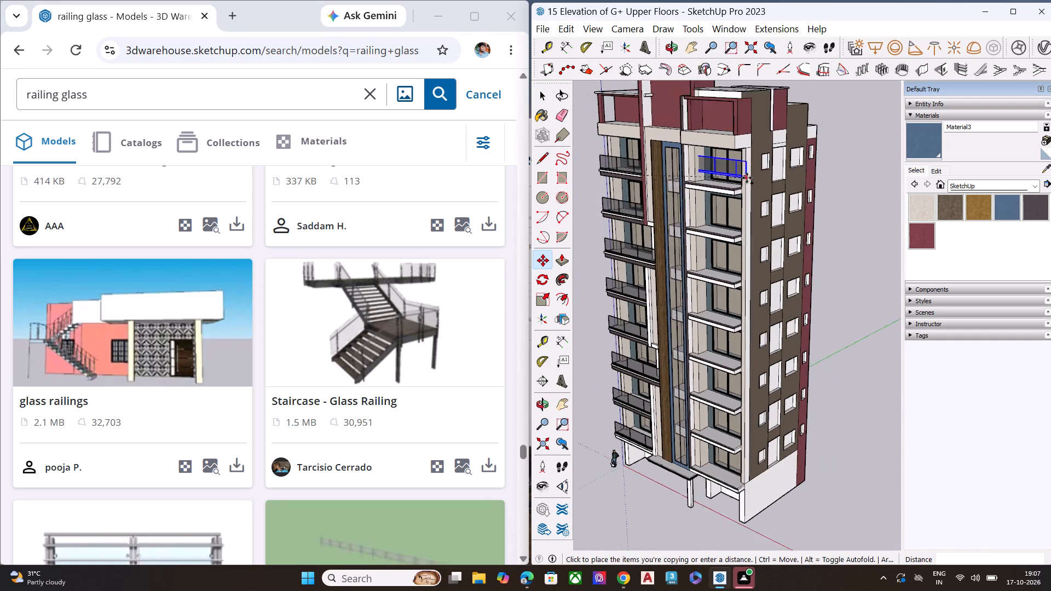
scroll(747, 178, "up", 7)
scroll(732, 189, "down", 1)
scroll(732, 189, "up", 7)
scroll(736, 194, "down", 1)
scroll(736, 194, "up", 3)
scroll(736, 194, "down", 1)
scroll(736, 194, "up", 2)
scroll(736, 194, "down", 1)
scroll(736, 194, "up", 11)
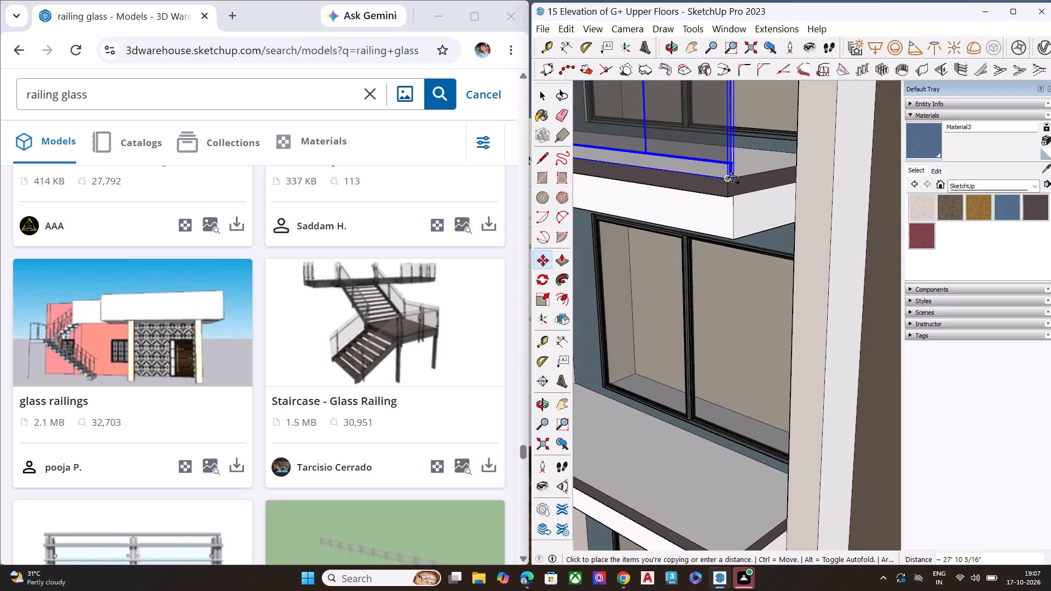
middle_click_drag(738, 173, 752, 348)
scroll(752, 348, "up", 3)
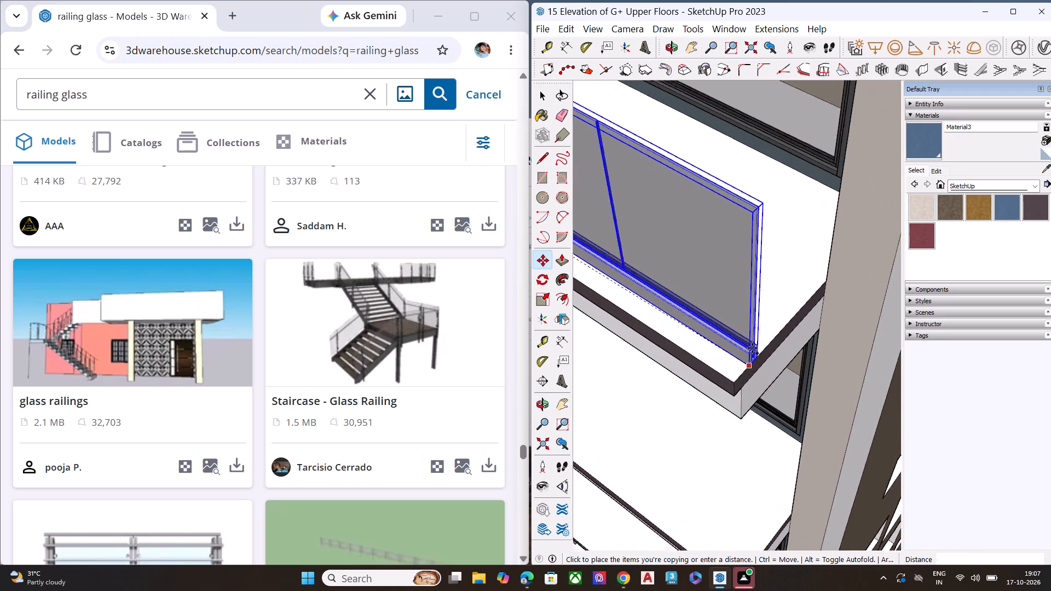
scroll(752, 348, "up", 2)
left_click(743, 369)
scroll(840, 296, "down", 14)
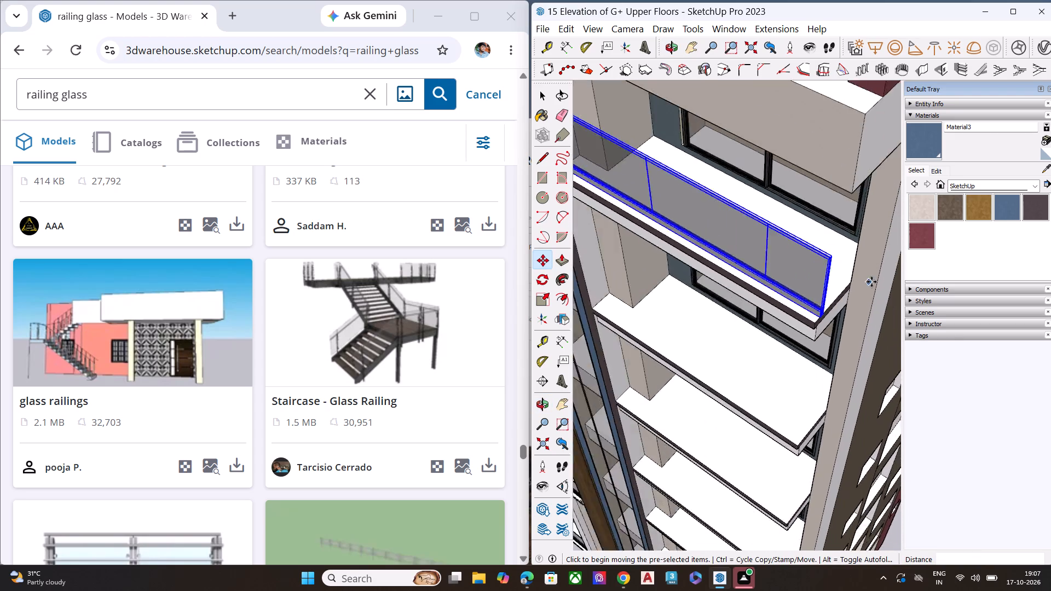
Move the top balcony's glass railing slightly outward so its lower end sits at the slab's front edge near the outer corner.
scroll(871, 282, "down", 3)
middle_click_drag(719, 279, 538, 224)
scroll(619, 199, "up", 3)
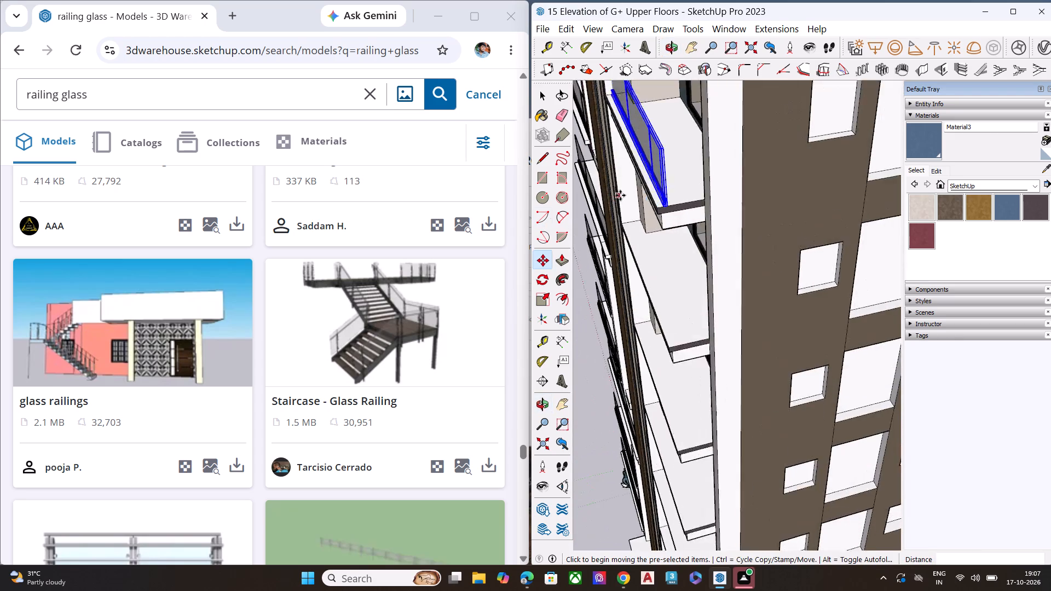
scroll(620, 195, "up", 1)
scroll(620, 195, "down", 1)
scroll(620, 195, "up", 3)
scroll(718, 206, "up", 13)
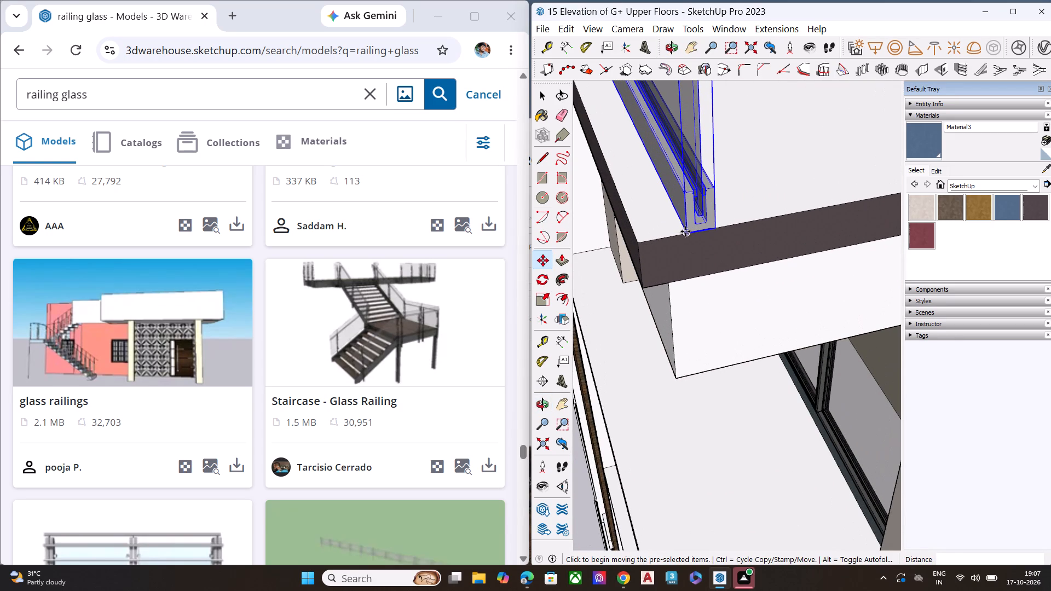
left_click(685, 231)
left_click(655, 240)
Copy the top balcony's glass railing about 10' 3" straight down onto the second balcony's slab edge, aligned at its outer front corner.
scroll(633, 212, "down", 4)
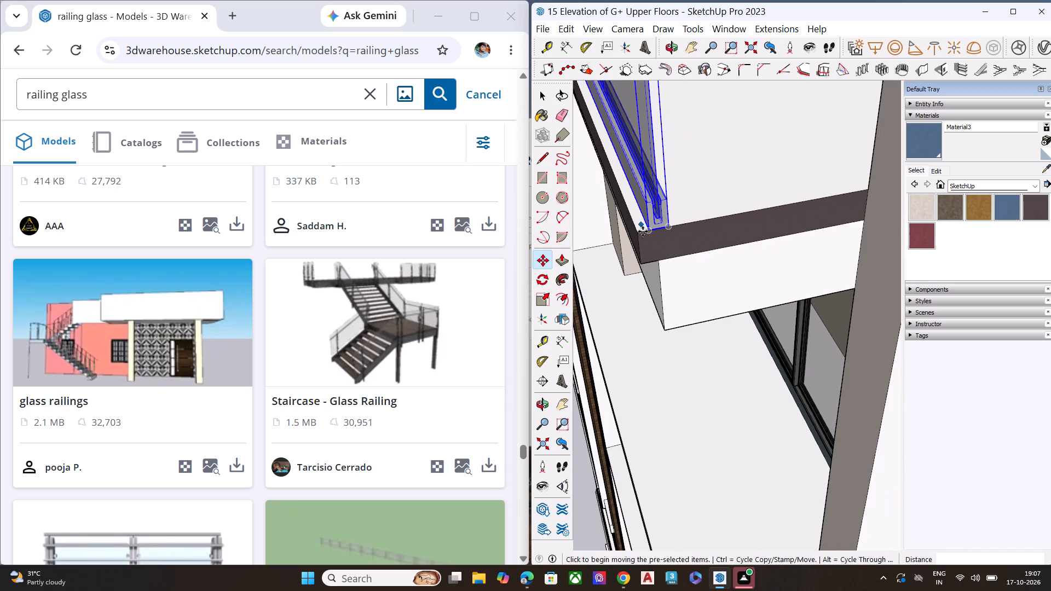
left_click(650, 233)
scroll(645, 184, "down", 7)
scroll(575, 234, "down", 7)
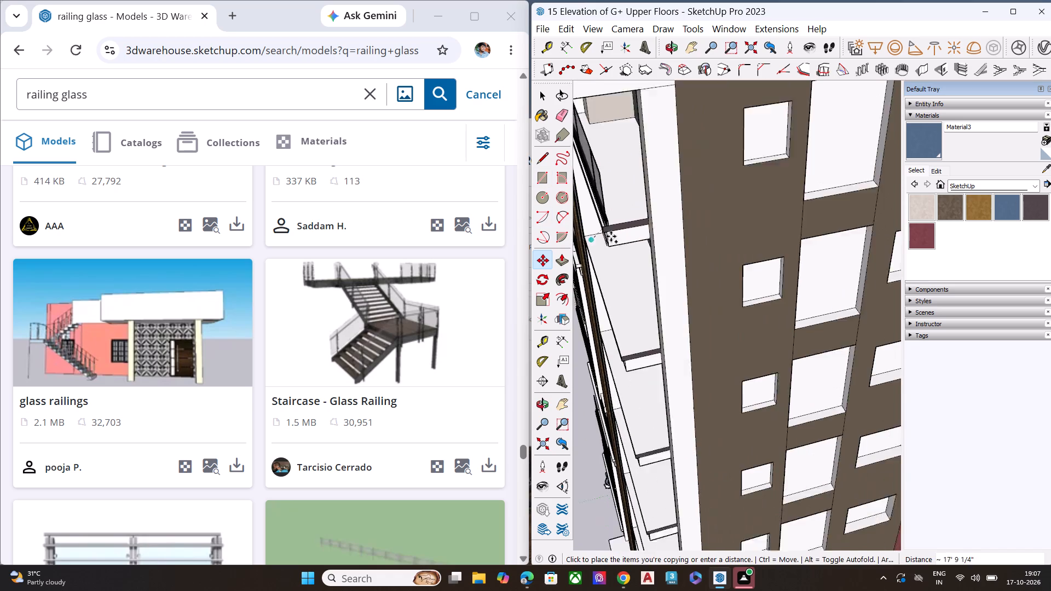
scroll(647, 236, "down", 9)
middle_click_drag(651, 279, 688, 205)
scroll(688, 205, "up", 1)
scroll(673, 236, "down", 1)
scroll(671, 240, "up", 9)
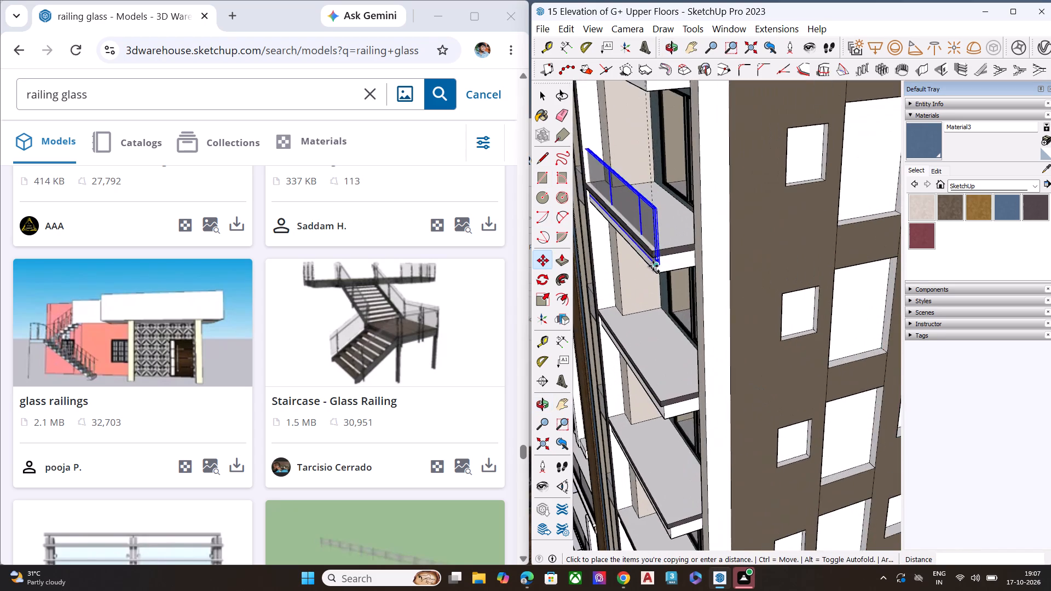
scroll(650, 249, "up", 3)
scroll(650, 249, "down", 1)
scroll(650, 249, "up", 6)
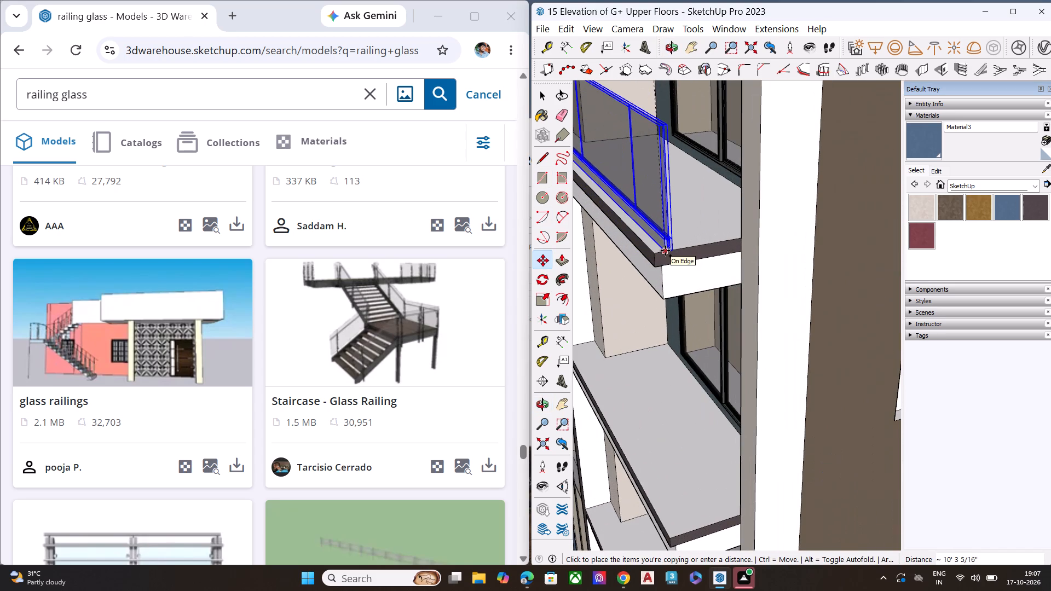
middle_click_drag(661, 253, 695, 322)
scroll(661, 253, "up", 1)
scroll(670, 268, "down", 1)
scroll(703, 332, "down", 5)
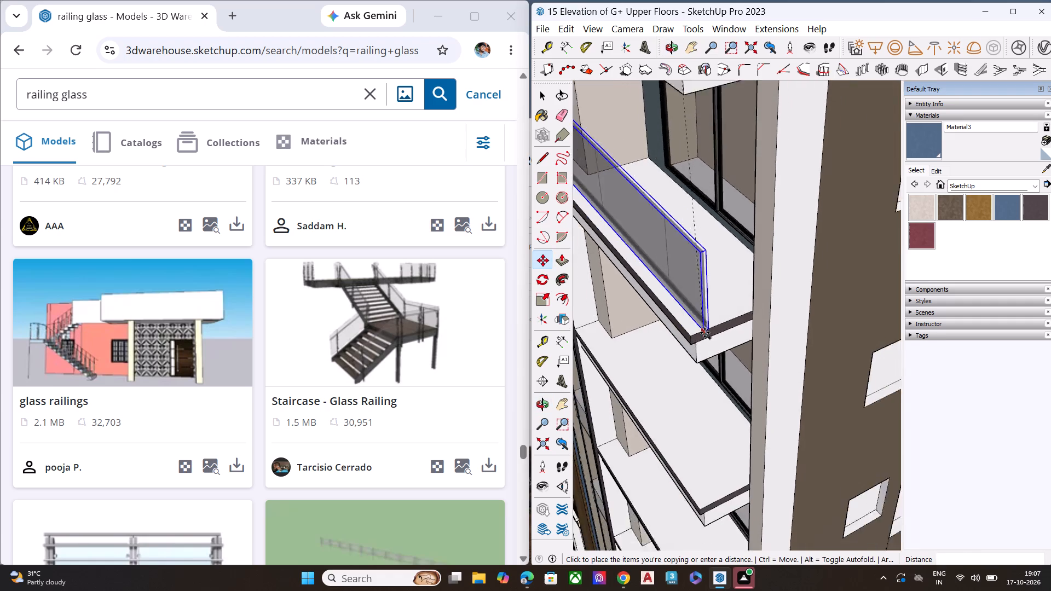
scroll(704, 333, "down", 3)
scroll(701, 334, "up", 1)
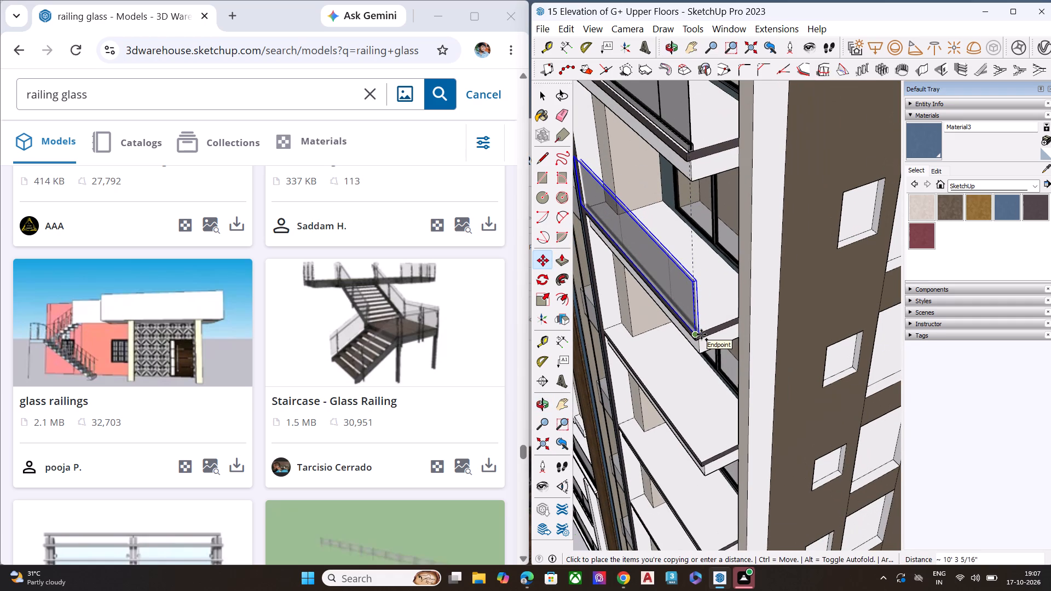
scroll(701, 334, "up", 16)
scroll(701, 334, "down", 2)
scroll(701, 334, "up", 3)
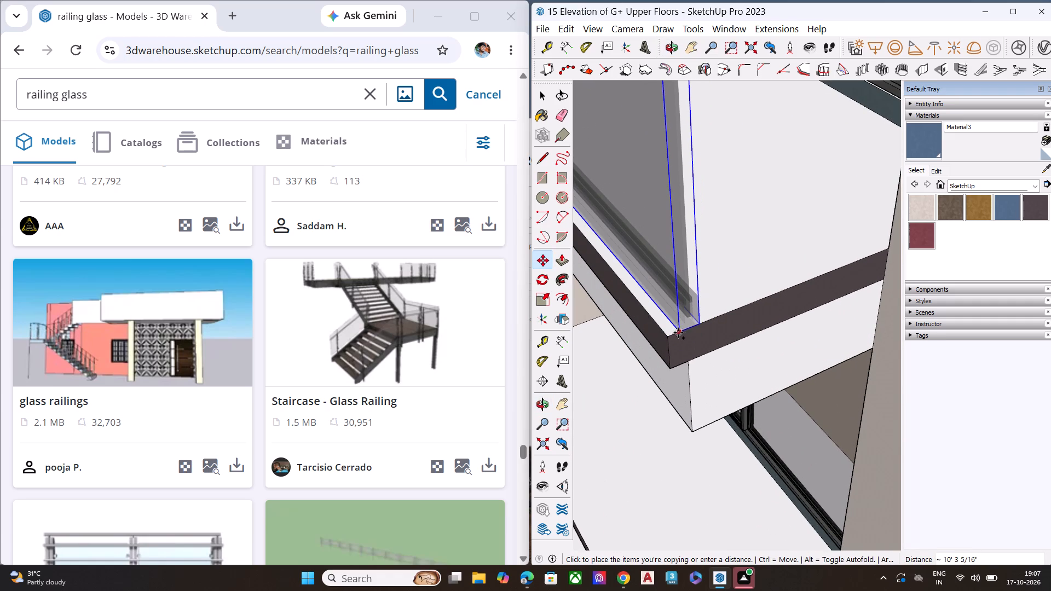
left_click(677, 333)
Copy the second balcony's glass railing about 10' 3" down onto the third balcony, with its lower end at the outer front corner.
scroll(683, 295, "down", 5)
scroll(687, 312, "up", 1)
middle_click_drag(687, 312, 706, 253)
scroll(706, 253, "up", 5)
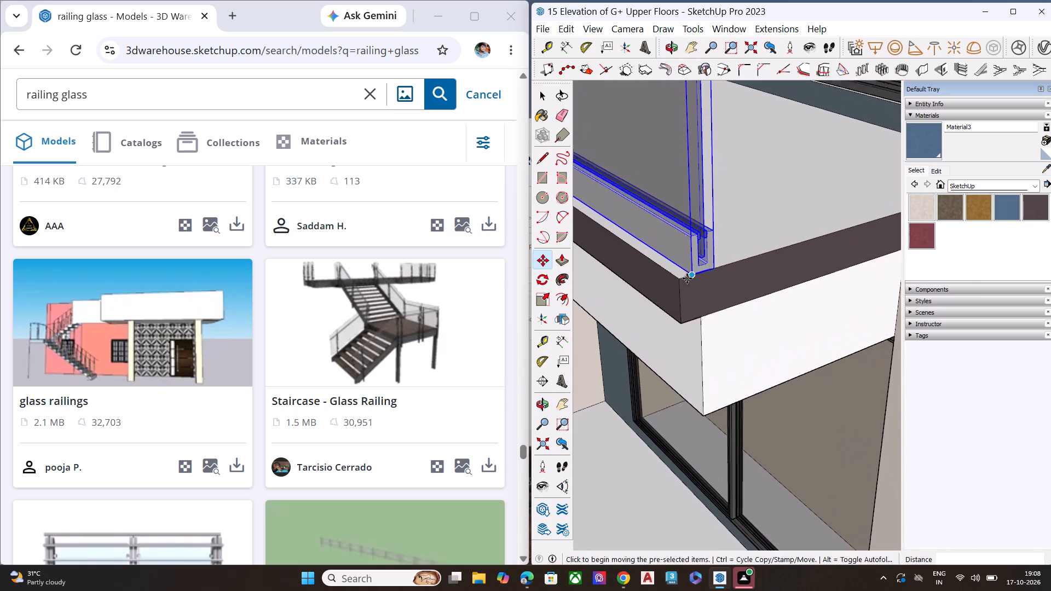
left_click(691, 276)
scroll(638, 239, "down", 8)
scroll(731, 197, "down", 9)
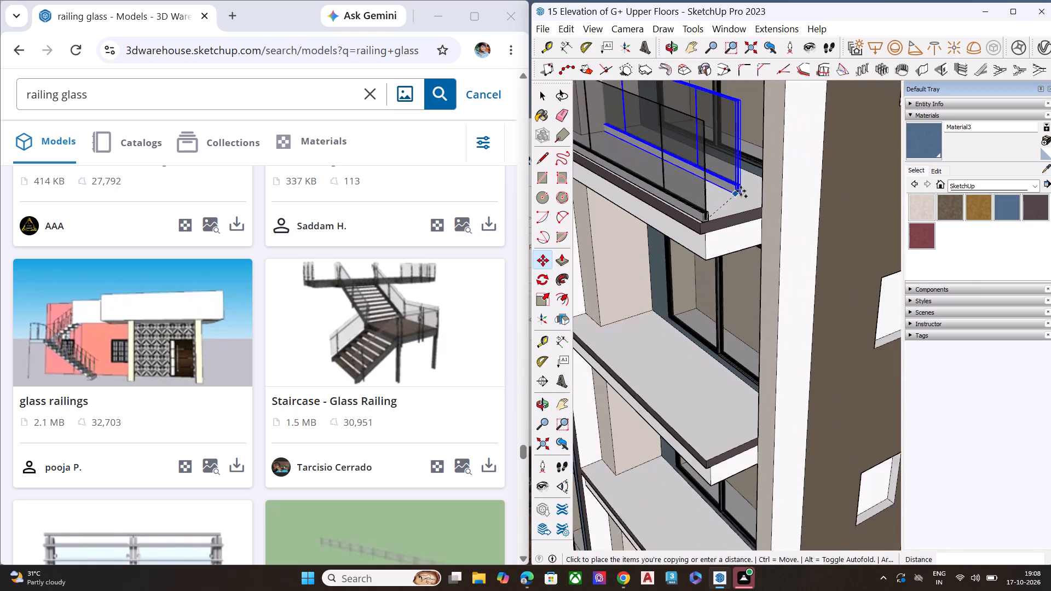
scroll(726, 206, "down", 8)
scroll(696, 297, "up", 7)
scroll(701, 339, "down", 1)
scroll(702, 340, "up", 8)
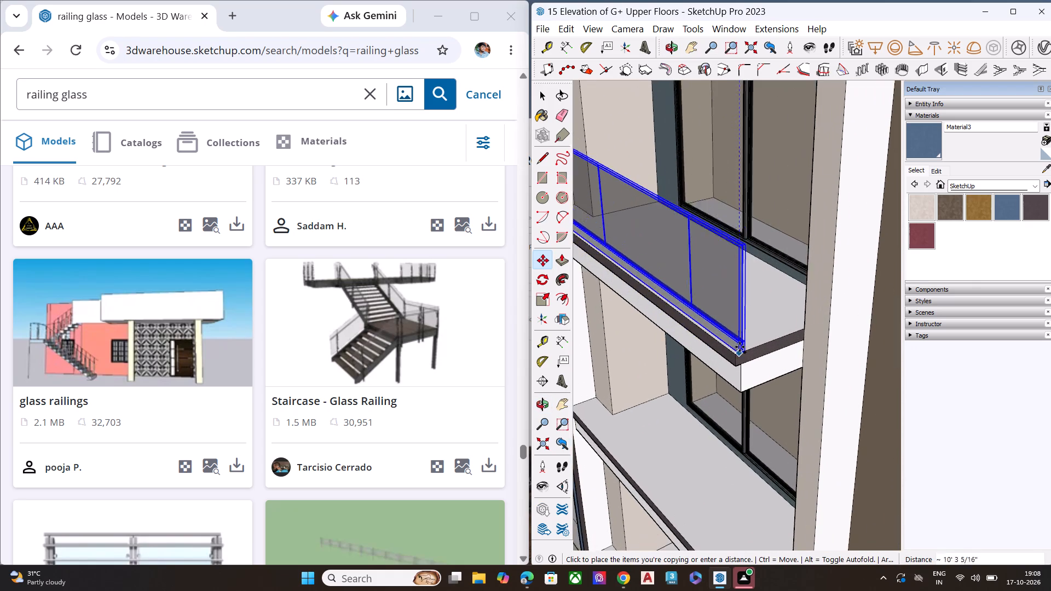
scroll(740, 347, "up", 3)
left_click(743, 351)
Copy the third balcony's glass railing about 10' 3" down onto the fourth balcony, with its lower end at the outer front corner.
scroll(725, 316, "down", 3)
middle_click_drag(735, 347, 745, 259)
scroll(745, 262, "up", 5)
left_click(746, 232)
scroll(686, 223, "down", 2)
scroll(688, 222, "up", 1)
scroll(689, 222, "down", 5)
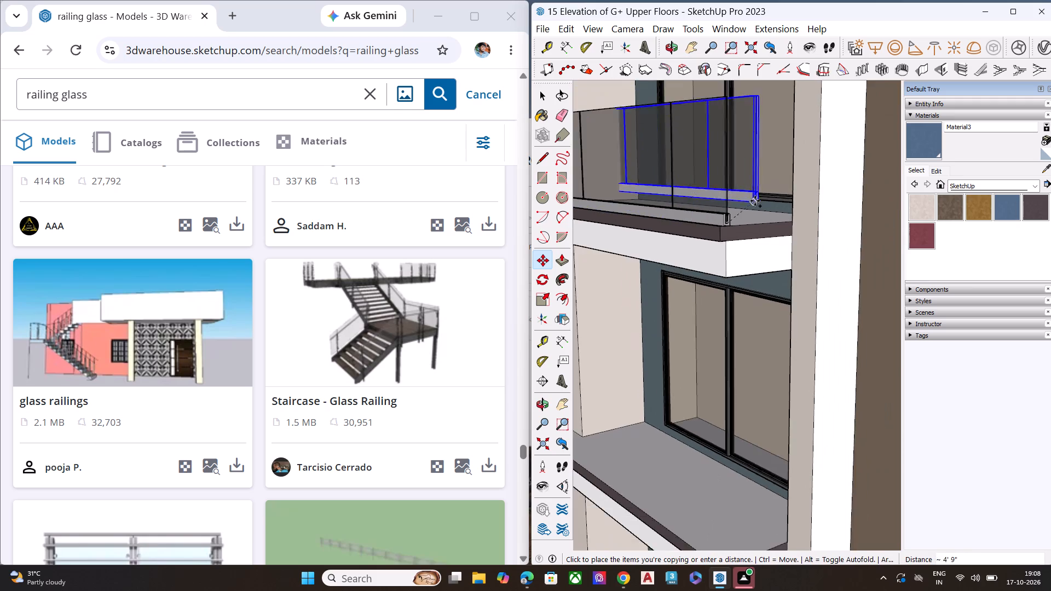
scroll(757, 200, "down", 8)
scroll(737, 344, "up", 6)
scroll(748, 370, "down", 1)
scroll(748, 372, "up", 8)
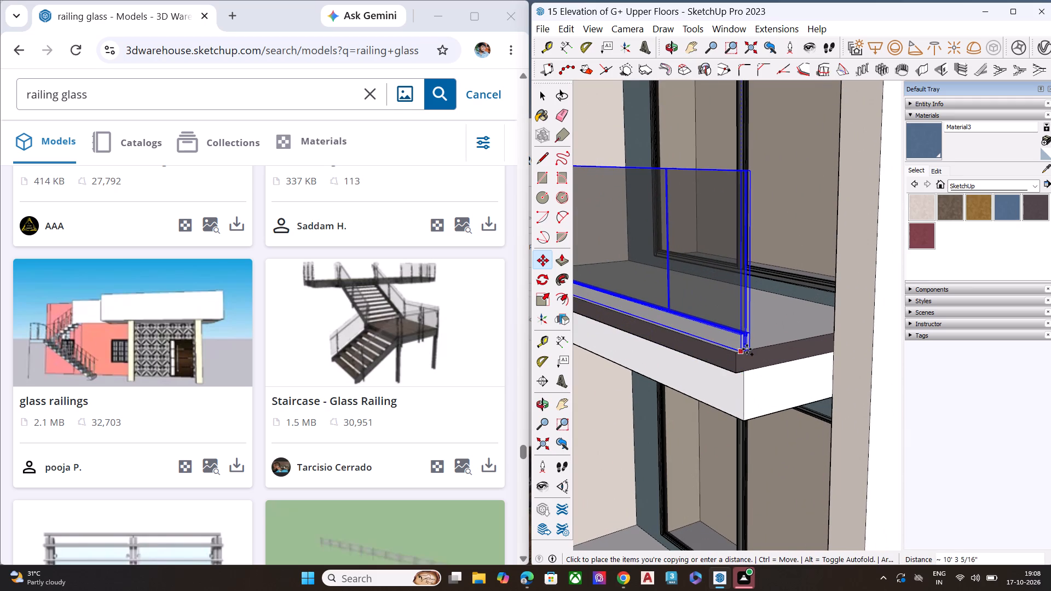
left_click(747, 349)
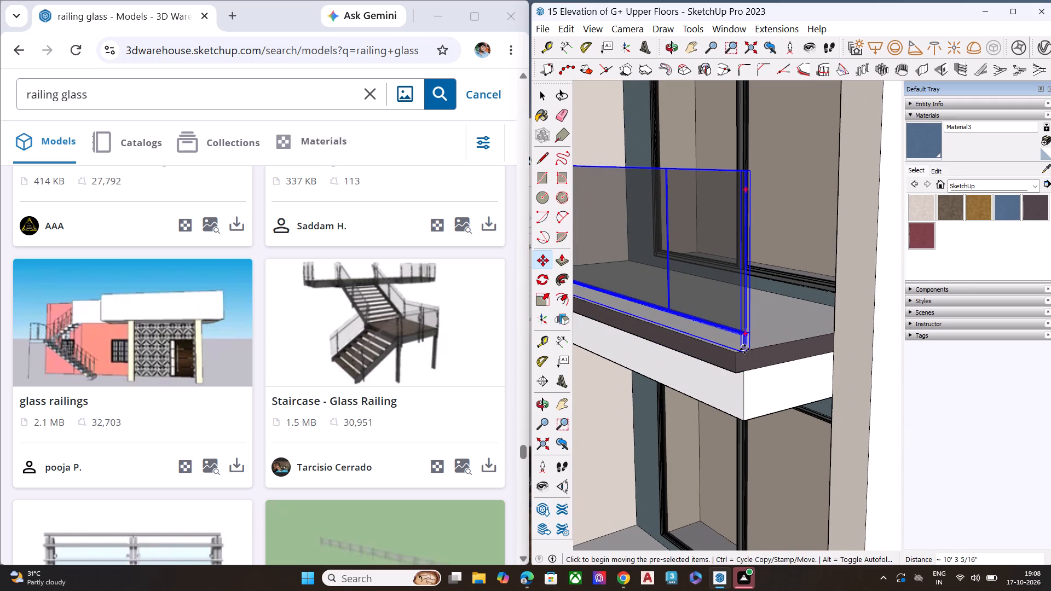
Copy the fourth balcony's glass railing about 10' 3" down onto the fifth balcony, with its base resting on the slab near the outer corner.
left_click(744, 349)
scroll(750, 272, "down", 7)
scroll(806, 243, "down", 2)
scroll(806, 243, "up", 1)
scroll(806, 243, "down", 3)
scroll(806, 243, "up", 1)
scroll(806, 243, "down", 2)
scroll(682, 391, "up", 4)
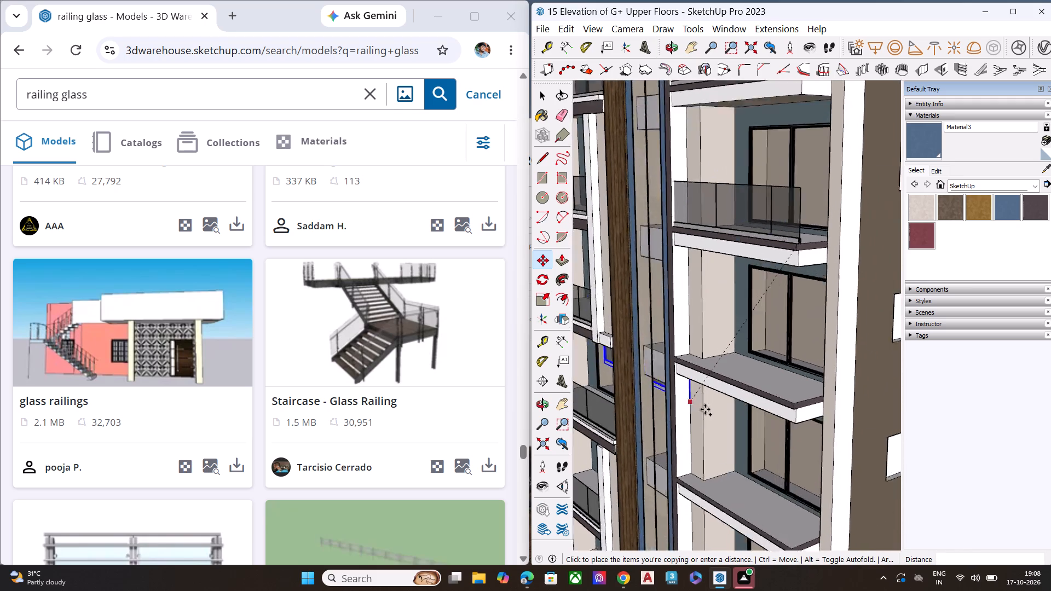
scroll(705, 409, "up", 3)
scroll(793, 381, "up", 7)
scroll(744, 369, "down", 9)
scroll(785, 351, "down", 1)
scroll(785, 351, "up", 4)
scroll(787, 354, "down", 1)
scroll(794, 358, "up", 1)
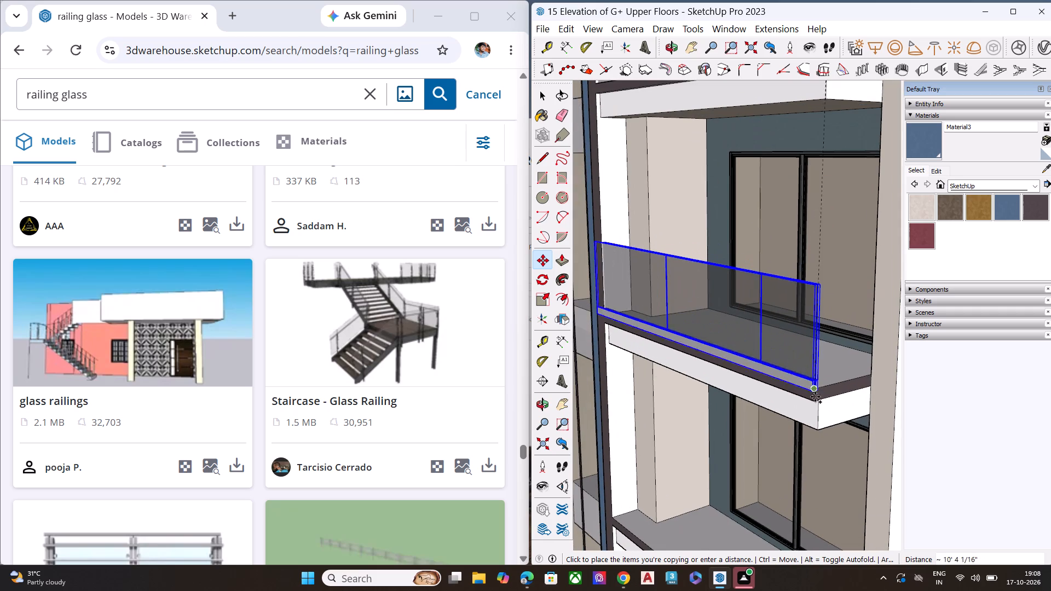
scroll(821, 390, "up", 2)
scroll(821, 390, "down", 1)
scroll(821, 390, "up", 7)
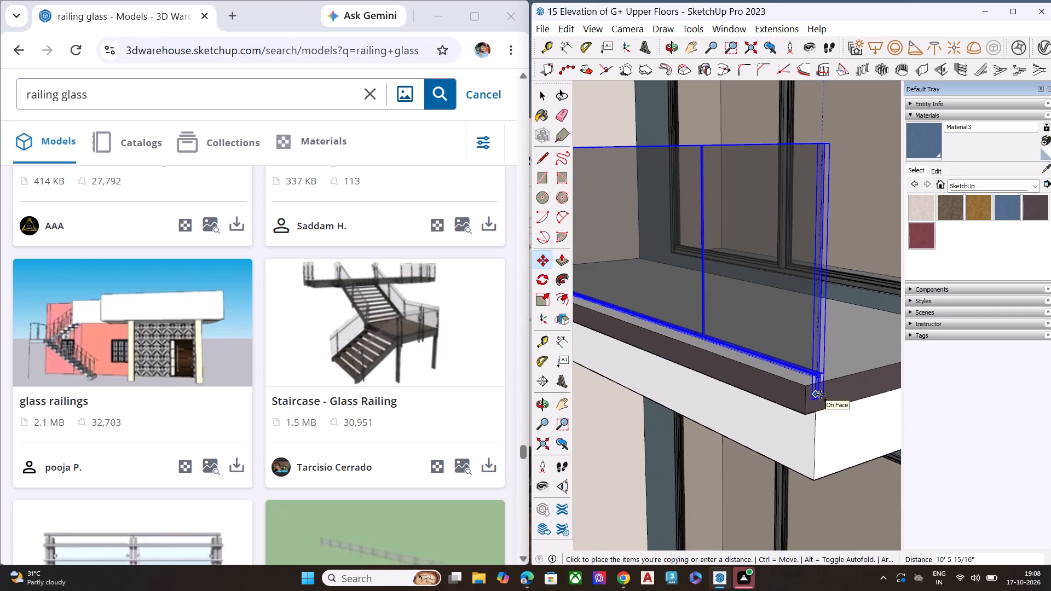
scroll(819, 395, "up", 5)
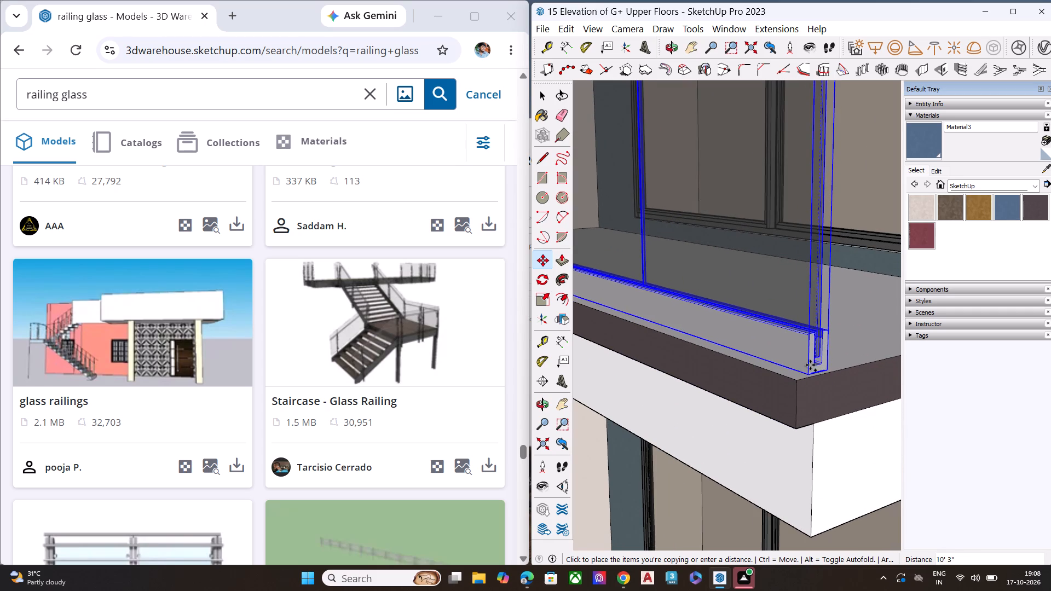
left_click(809, 368)
Copy the fifth balcony's glass railing straight down onto the sixth balcony's slab, with its lower end near the outer front corner.
middle_click_drag(821, 384, 768, 373)
scroll(768, 373, "up", 9)
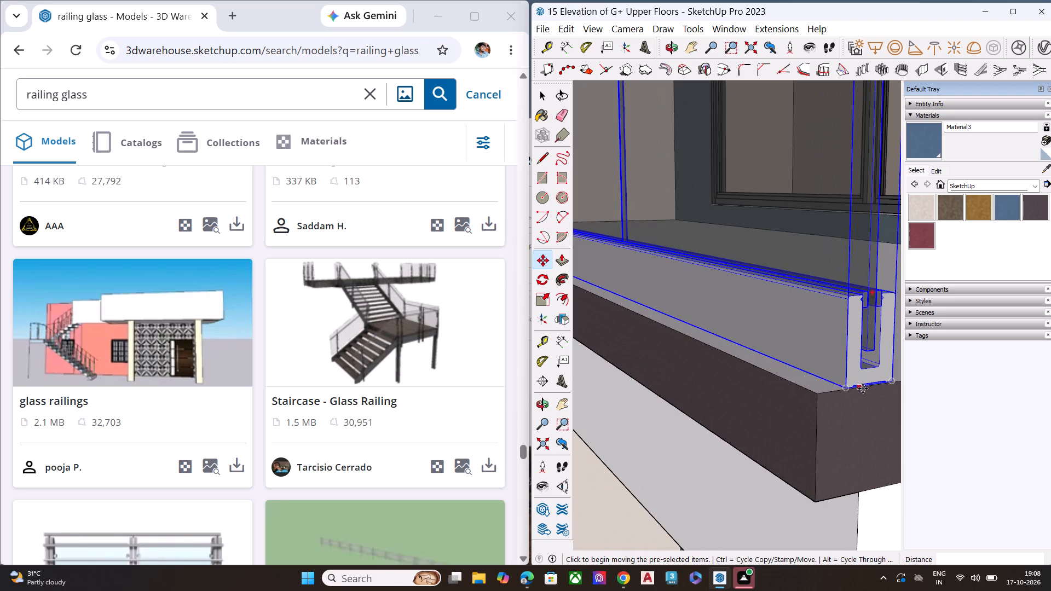
middle_click_drag(856, 383, 702, 356)
scroll(702, 356, "up", 1)
scroll(633, 310, "down", 7)
middle_click_drag(657, 334, 753, 339)
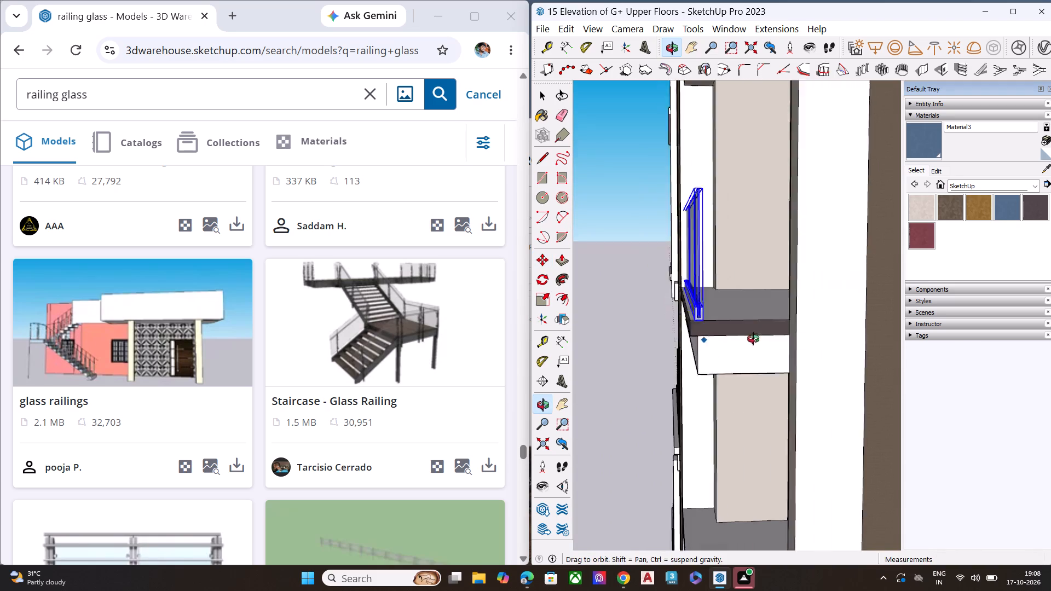
middle_click_drag(753, 339, 801, 338)
scroll(801, 338, "up", 2)
scroll(798, 337, "down", 1)
scroll(798, 335, "up", 5)
left_click(846, 307)
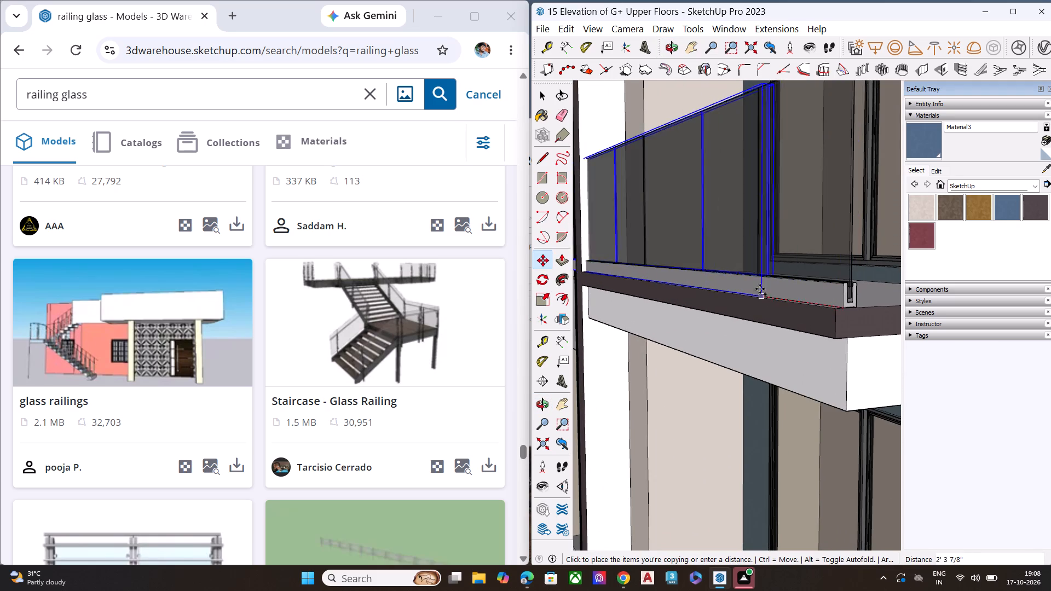
scroll(760, 288, "down", 1)
scroll(760, 288, "up", 1)
scroll(759, 287, "down", 4)
scroll(780, 264, "up", 1)
scroll(779, 259, "down", 8)
scroll(727, 260, "down", 7)
scroll(729, 386, "up", 7)
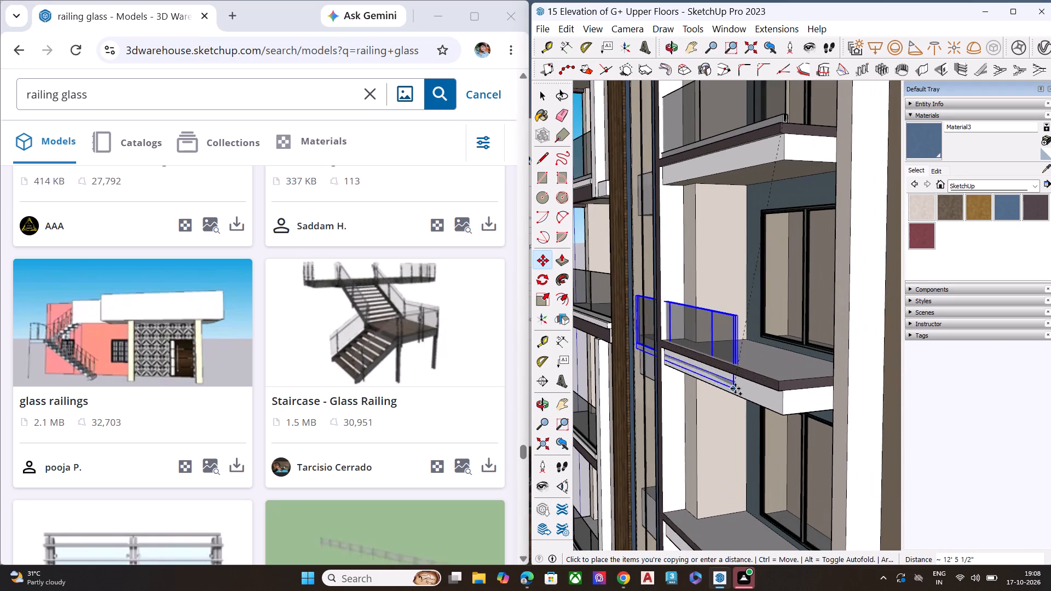
scroll(781, 379, "up", 7)
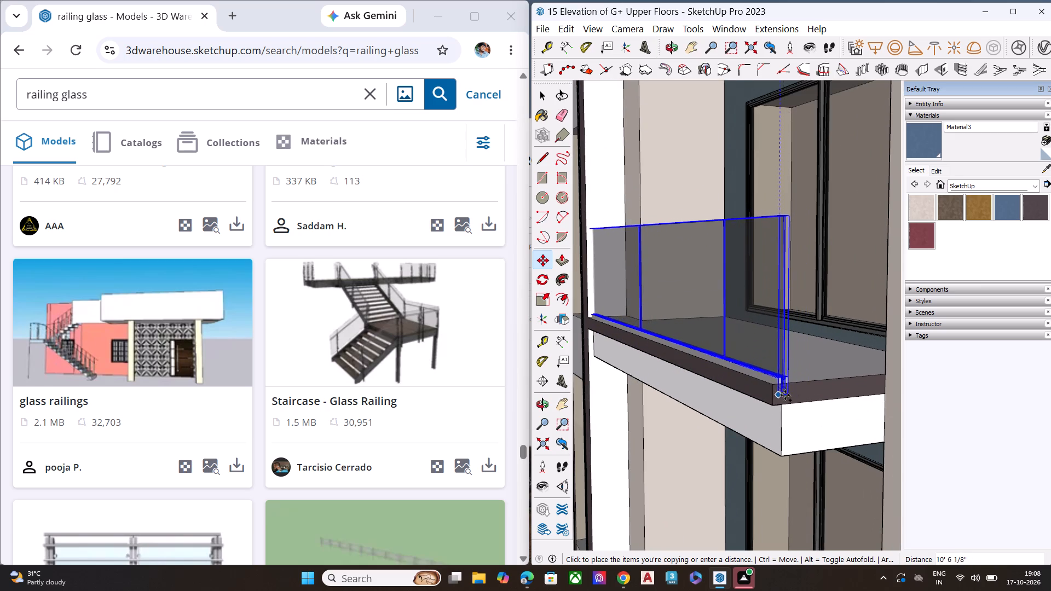
left_click(785, 387)
Copy the sixth balcony's glass railing straight down onto the seventh balcony's slab, with its lower end near the outer front corner.
scroll(726, 374, "up", 1)
middle_click_drag(724, 372, 714, 356)
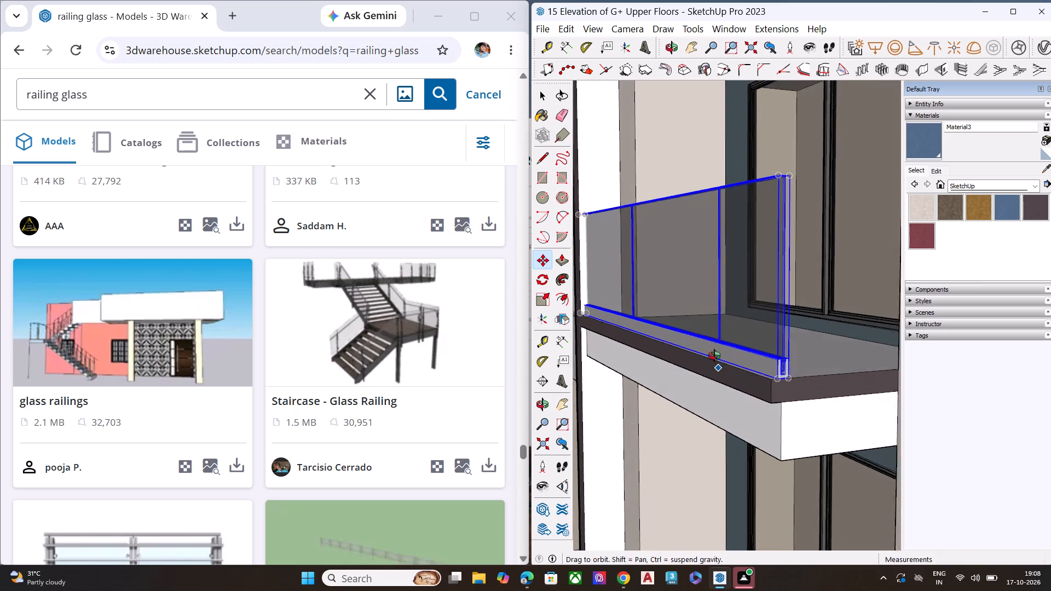
middle_click_drag(714, 356, 706, 337)
scroll(713, 335, "up", 7)
scroll(739, 300, "up", 7)
scroll(739, 300, "down", 1)
scroll(739, 300, "up", 1)
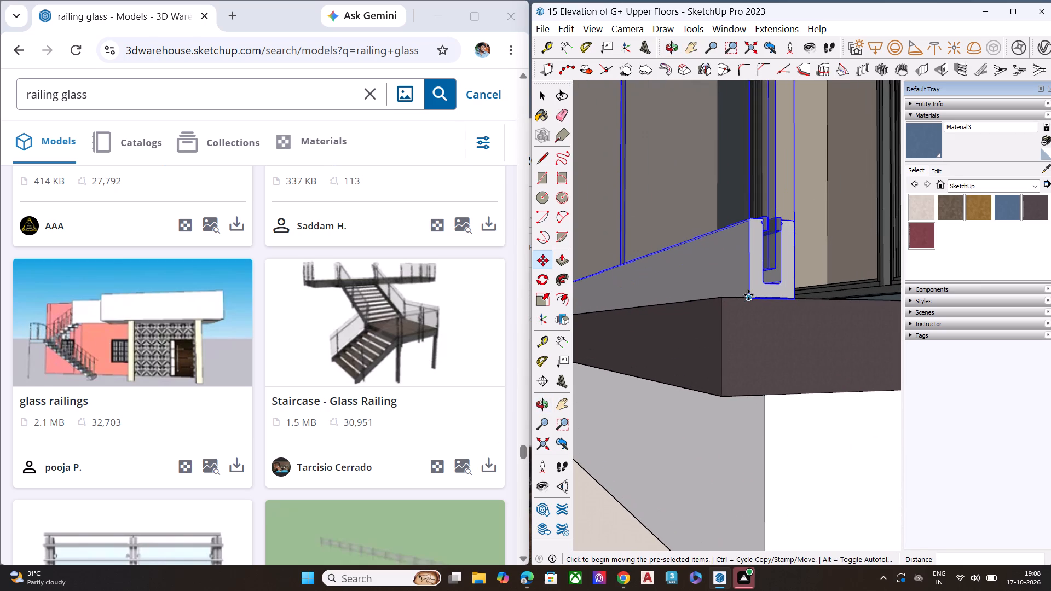
left_click(748, 295)
scroll(686, 258, "down", 9)
scroll(748, 229, "down", 11)
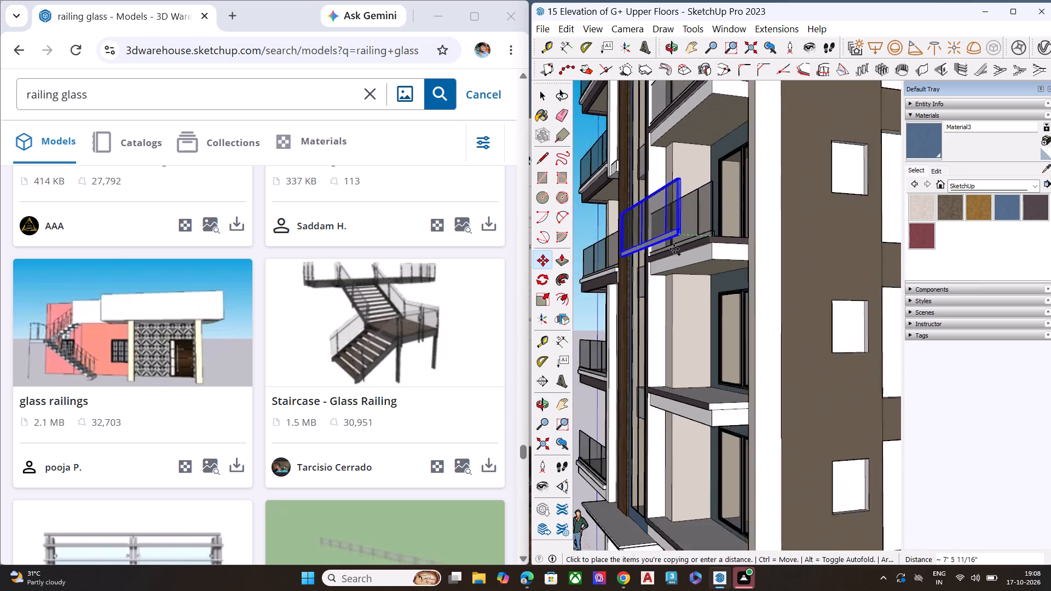
scroll(674, 249, "down", 6)
scroll(709, 247, "up", 1)
scroll(709, 248, "down", 4)
scroll(666, 307, "up", 12)
scroll(709, 339, "up", 1)
scroll(710, 339, "down", 1)
scroll(711, 339, "up", 3)
scroll(713, 341, "down", 1)
scroll(715, 343, "up", 3)
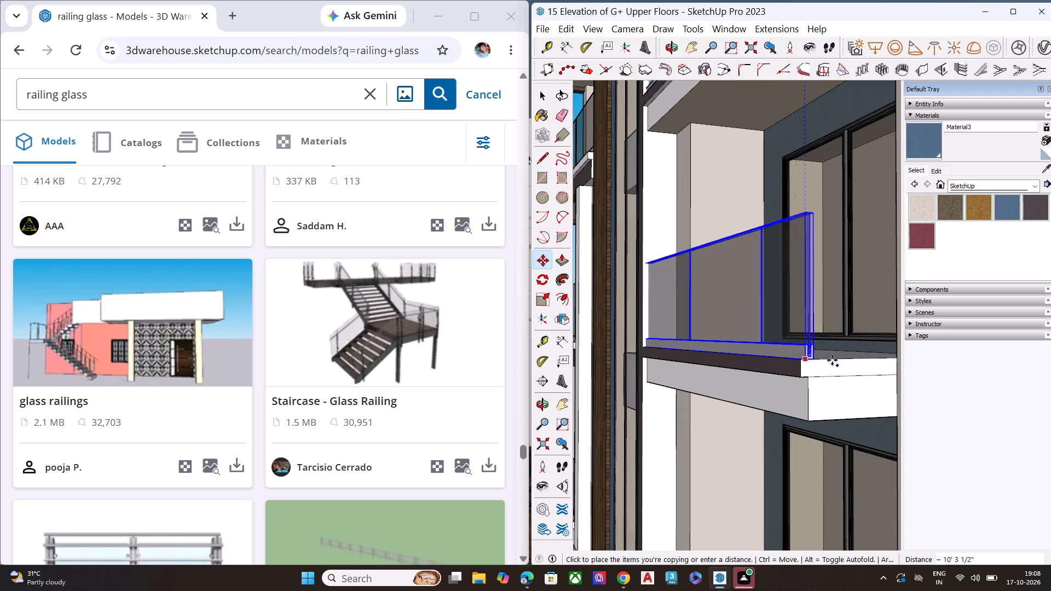
middle_click_drag(833, 360, 818, 440)
scroll(796, 448, "up", 5)
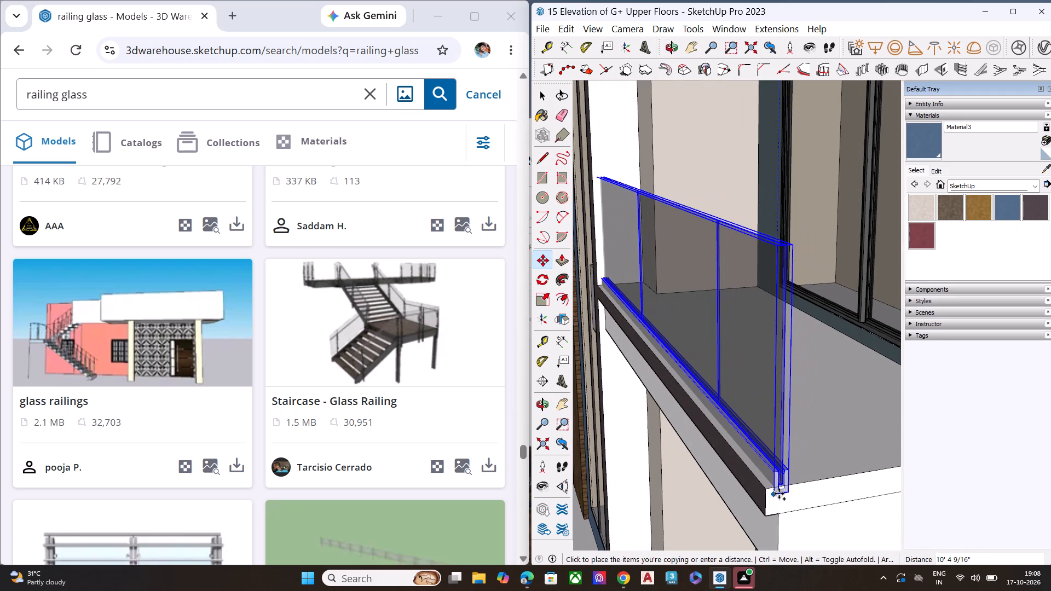
left_click(775, 485)
Copy the seventh balcony's glass railing about 10' 3" straight down onto the lowest balcony's slab, near its outer front corner.
scroll(708, 280, "down", 6)
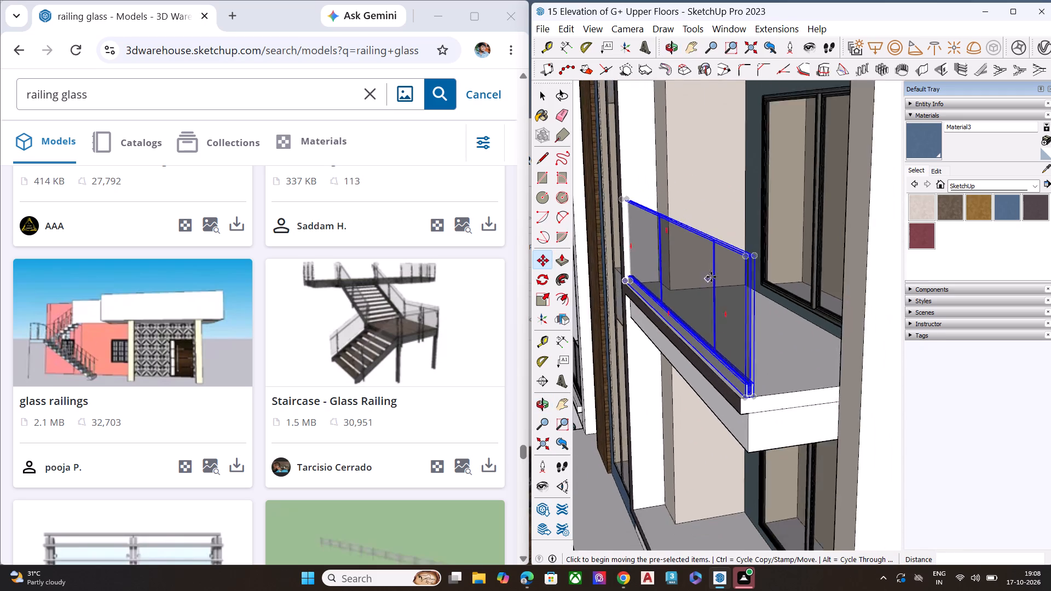
middle_click_drag(714, 366, 744, 255)
scroll(747, 253, "up", 7)
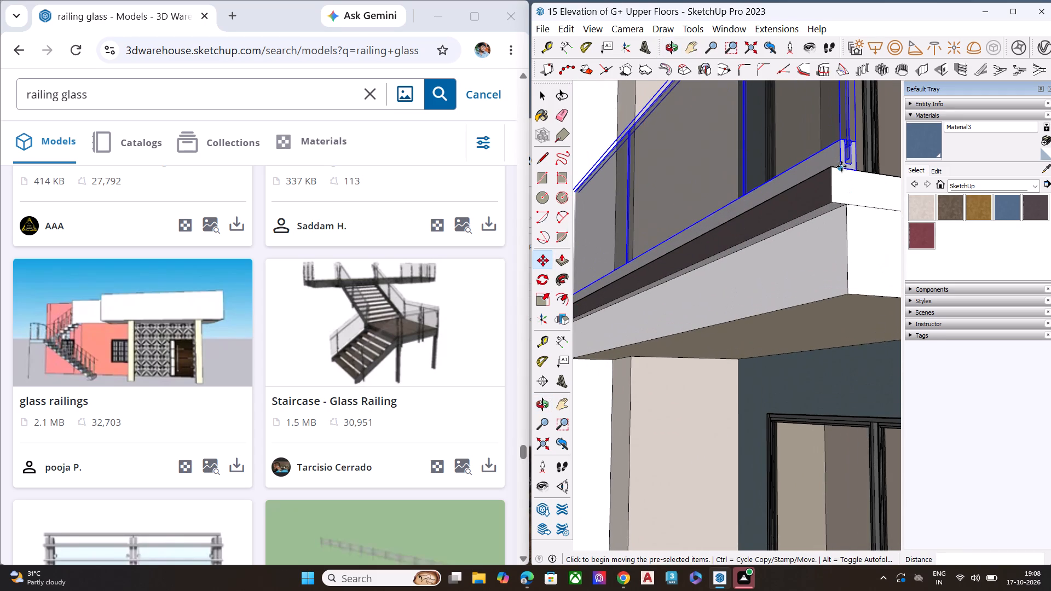
left_click(841, 166)
scroll(722, 171, "down", 20)
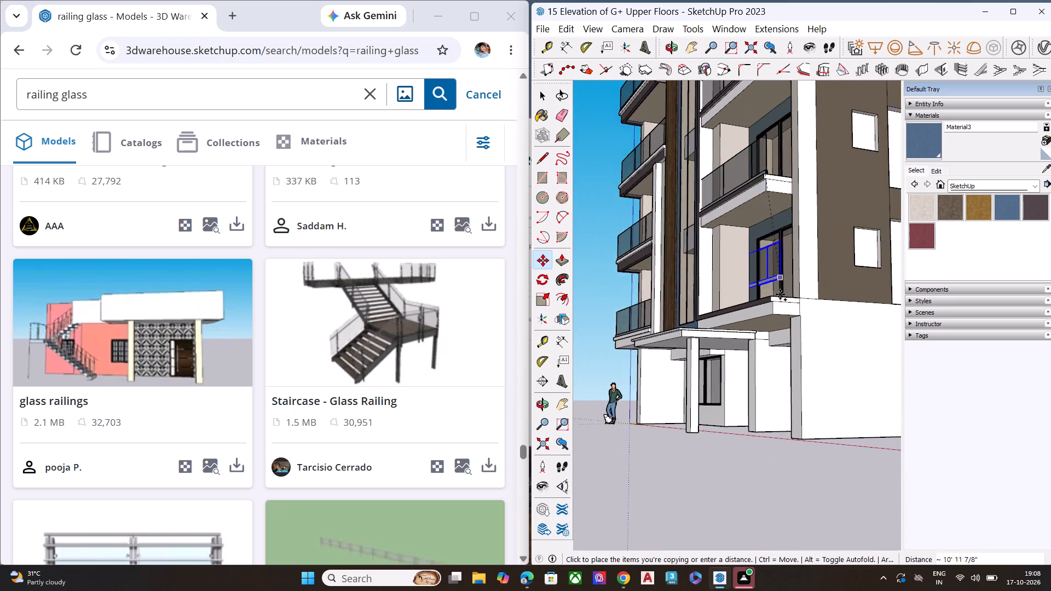
scroll(779, 294, "up", 18)
middle_click_drag(775, 307, 760, 356)
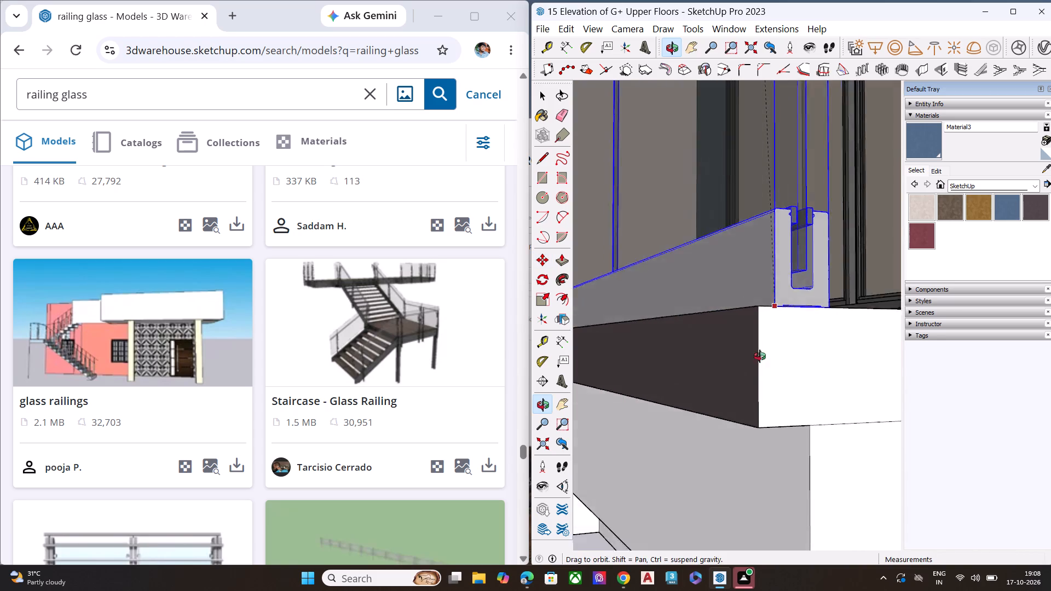
middle_click_drag(760, 356, 754, 416)
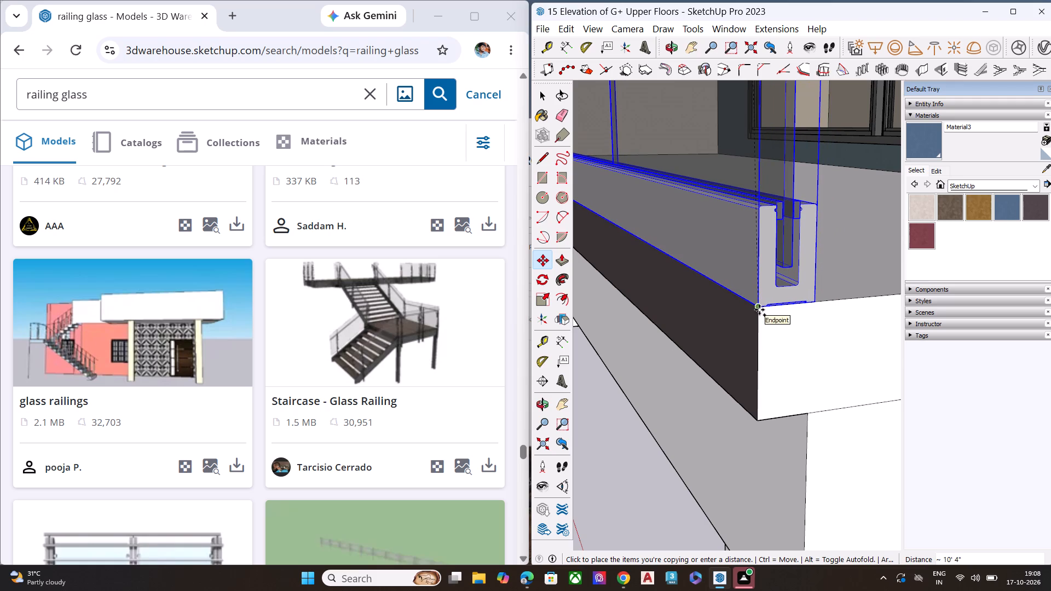
scroll(781, 304, "down", 12)
scroll(780, 315, "up", 1)
scroll(780, 315, "down", 3)
scroll(780, 315, "up", 1)
scroll(780, 315, "down", 2)
scroll(780, 315, "up", 1)
scroll(780, 315, "down", 3)
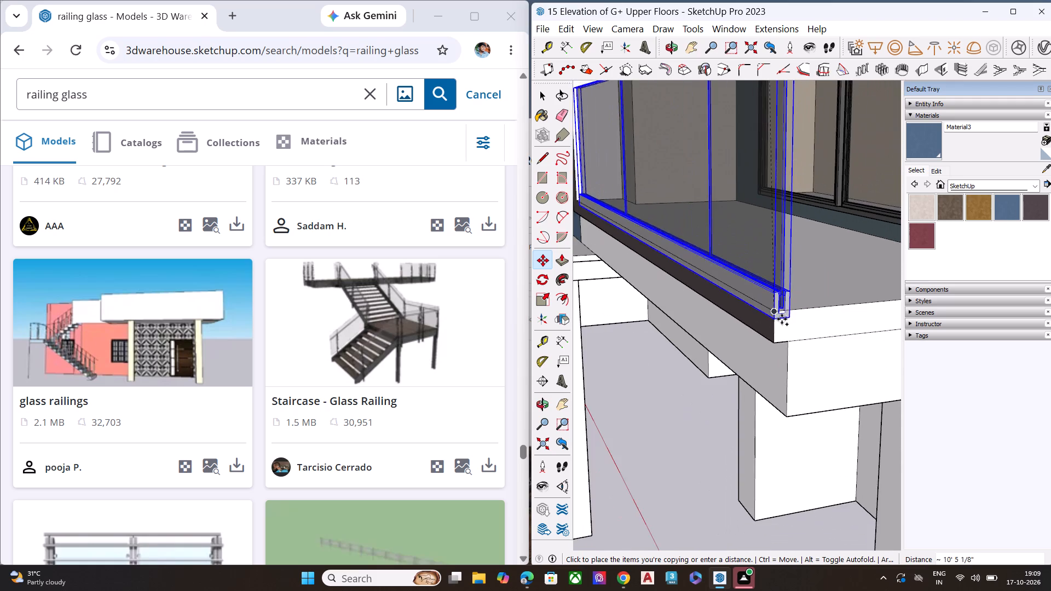
scroll(782, 319, "down", 3)
scroll(782, 319, "up", 2)
scroll(782, 320, "down", 2)
scroll(782, 320, "up", 2)
scroll(782, 320, "down", 19)
scroll(793, 340, "down", 5)
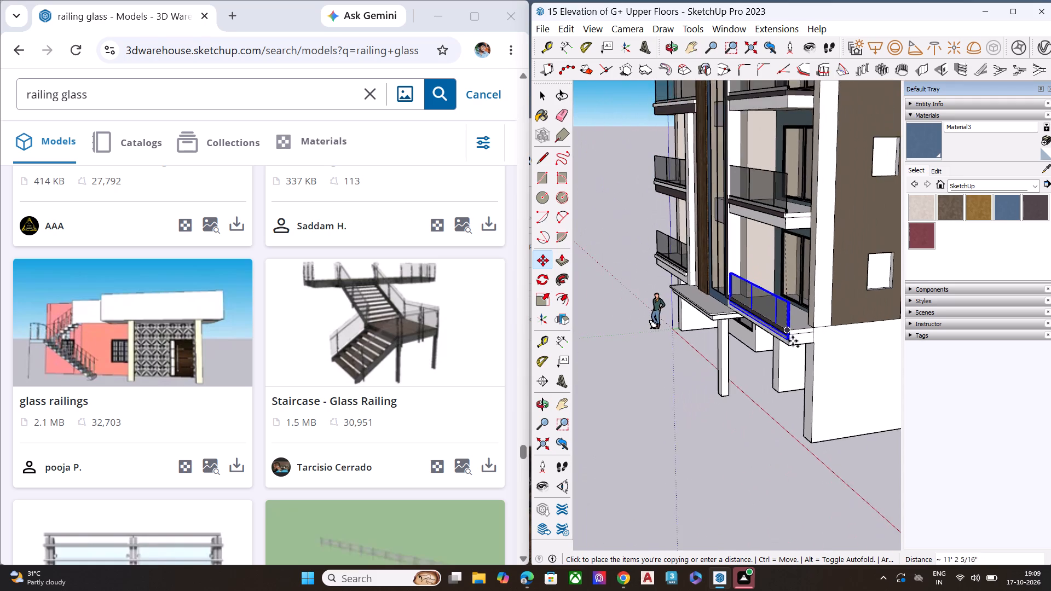
scroll(790, 332, "up", 3)
scroll(789, 331, "down", 1)
scroll(789, 331, "up", 1)
scroll(789, 331, "down", 2)
scroll(789, 331, "up", 6)
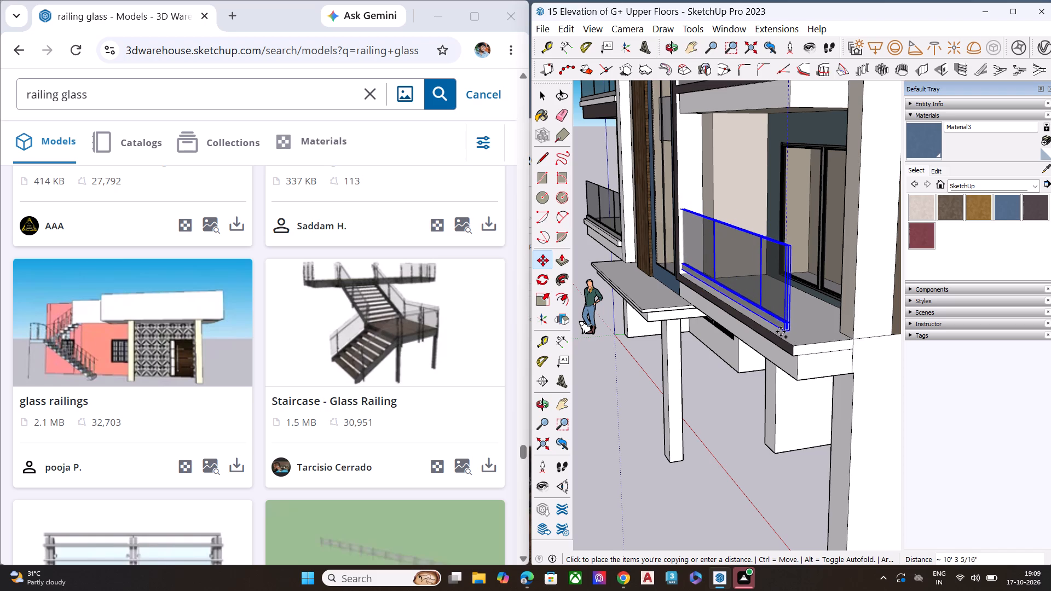
left_click(787, 333)
key("space")
Scale the lowest balcony's glass railing lengthwise by about 1.07 so its outer end reaches the slab's front corner.
scroll(783, 333, "up", 6)
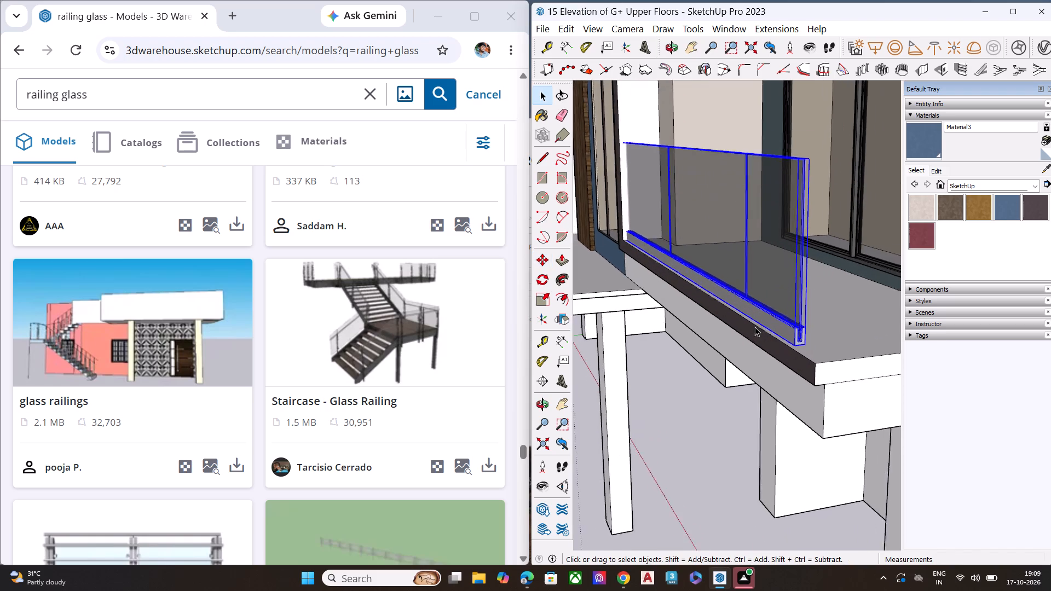
scroll(755, 327, "up", 2)
middle_click_drag(788, 320, 783, 398)
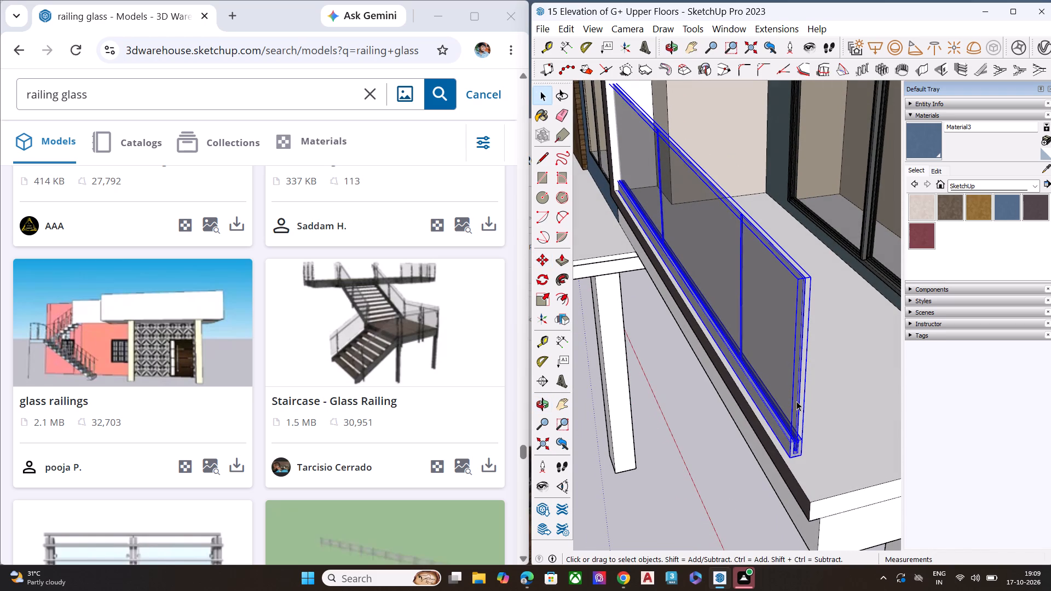
key("s")
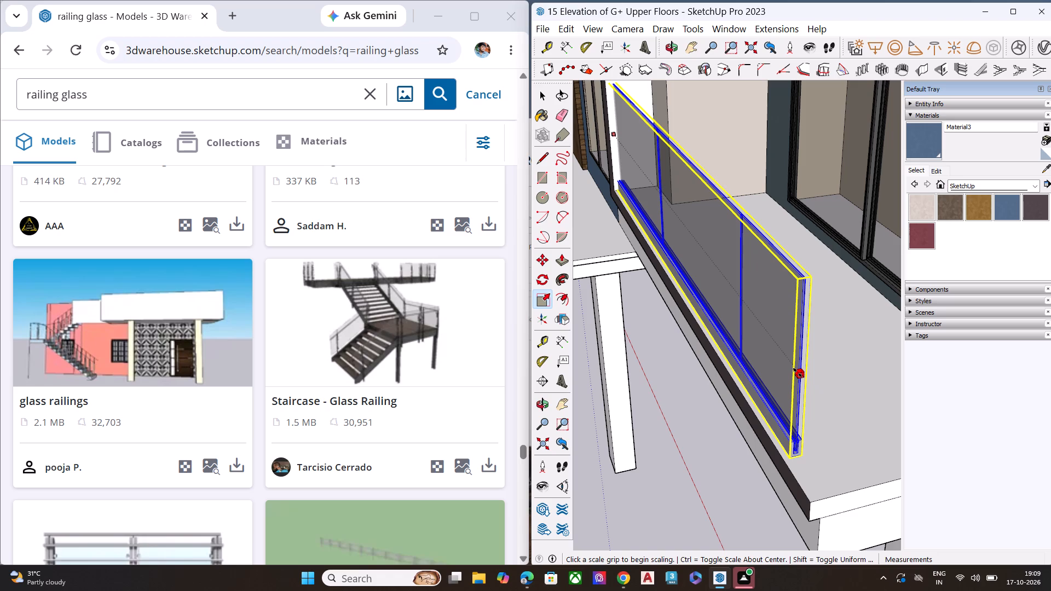
left_click(798, 373)
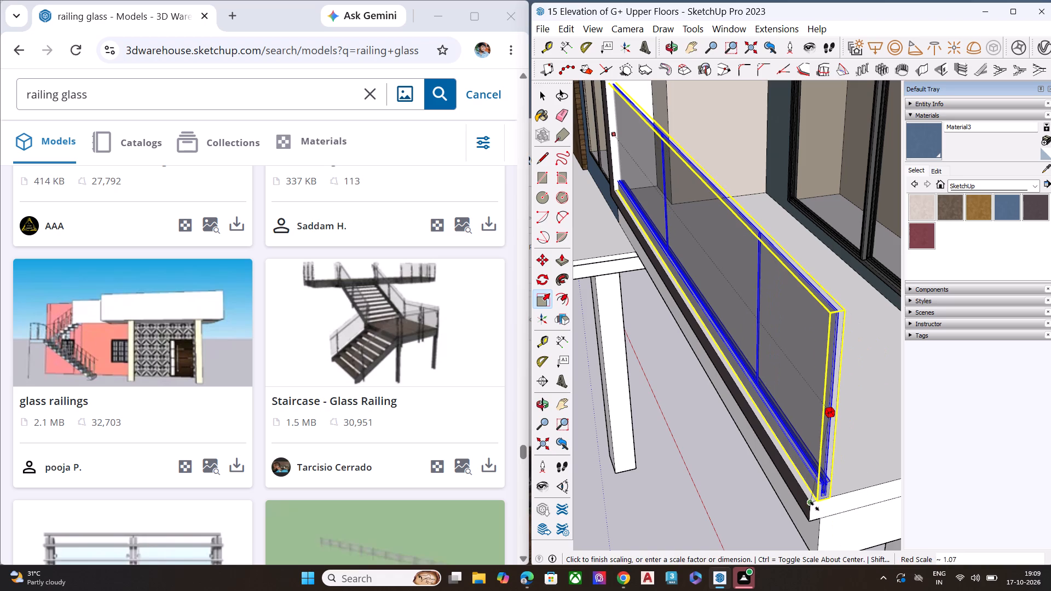
left_click(815, 506)
key("space")
Clear the selection and examine the tower's front, checking the glass railings on both balcony stacks and the balconies' open sides.
scroll(763, 373, "down", 13)
scroll(769, 369, "up", 3)
scroll(769, 369, "down", 3)
middle_click_drag(764, 358, 769, 341)
scroll(772, 196, "up", 17)
scroll(807, 237, "down", 3)
scroll(811, 263, "up", 2)
scroll(813, 271, "down", 3)
scroll(814, 280, "up", 1)
scroll(814, 280, "down", 1)
scroll(814, 280, "up", 1)
scroll(814, 280, "down", 4)
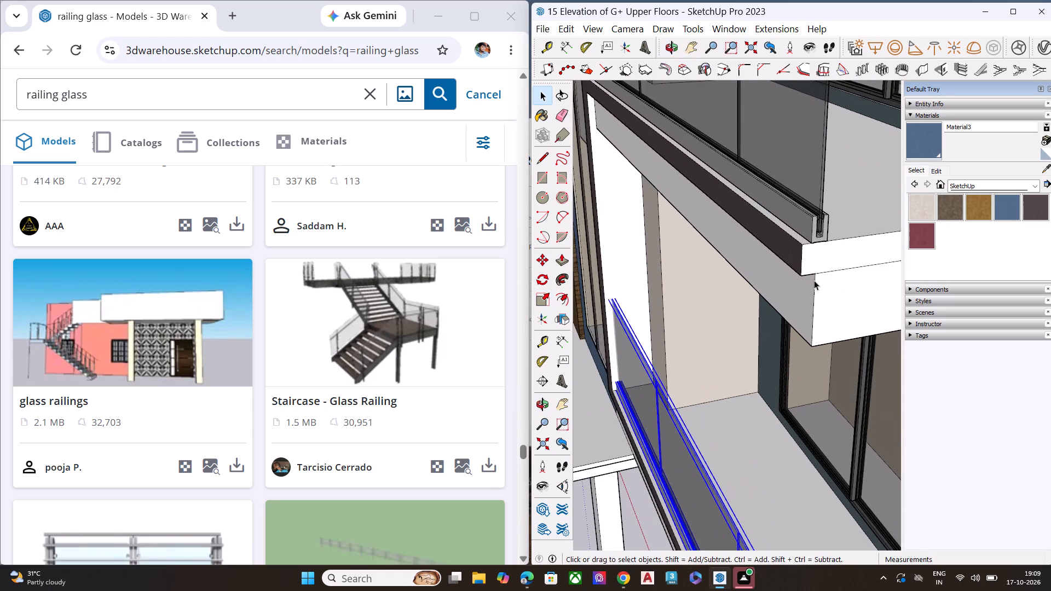
scroll(814, 280, "down", 3)
scroll(816, 290, "up", 1)
scroll(816, 290, "down", 4)
scroll(816, 290, "up", 1)
scroll(816, 290, "down", 1)
scroll(816, 290, "up", 1)
scroll(816, 290, "down", 3)
scroll(816, 290, "up", 1)
scroll(816, 290, "down", 1)
scroll(816, 290, "up", 1)
scroll(816, 290, "down", 1)
scroll(816, 290, "up", 1)
scroll(816, 290, "down", 2)
scroll(807, 307, "up", 1)
scroll(805, 308, "down", 7)
middle_click_drag(730, 387, 977, 356)
key("space")
left_click(718, 456)
middle_click_drag(794, 414, 783, 361)
scroll(767, 296, "down", 1)
scroll(767, 296, "up", 1)
scroll(767, 296, "down", 6)
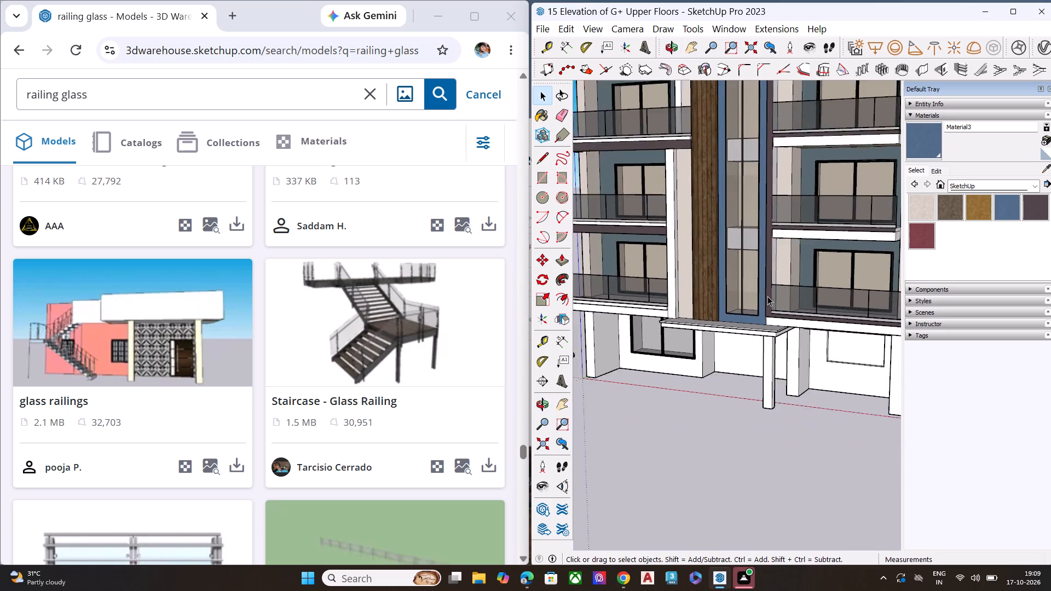
scroll(767, 296, "down", 10)
scroll(762, 341, "down", 5)
scroll(754, 188, "up", 4)
scroll(764, 164, "down", 3)
scroll(764, 164, "up", 5)
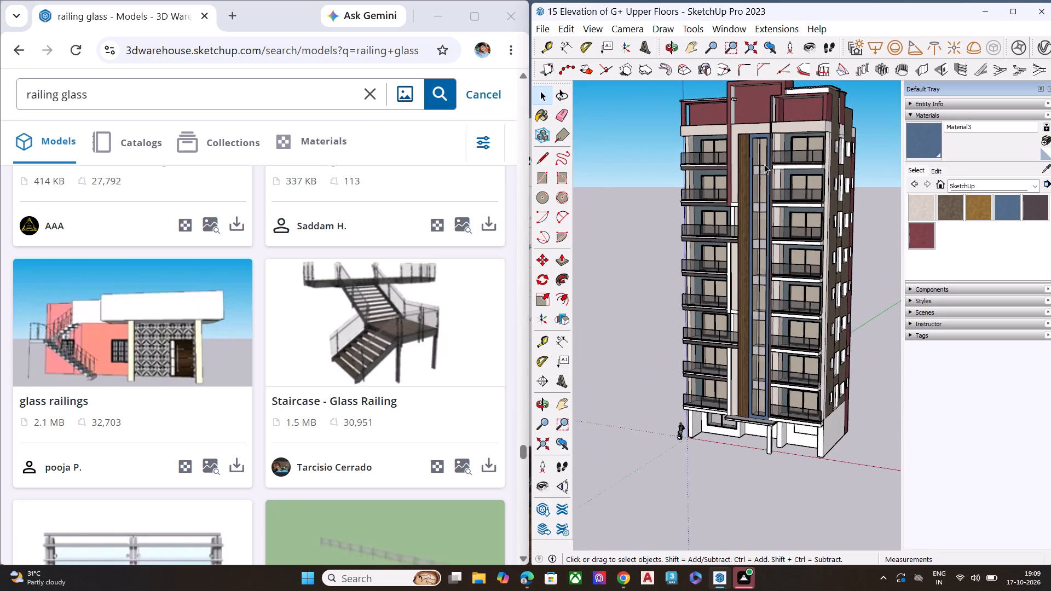
scroll(798, 206, "up", 1)
scroll(798, 206, "down", 1)
scroll(798, 206, "up", 5)
middle_click_drag(785, 211, 665, 99)
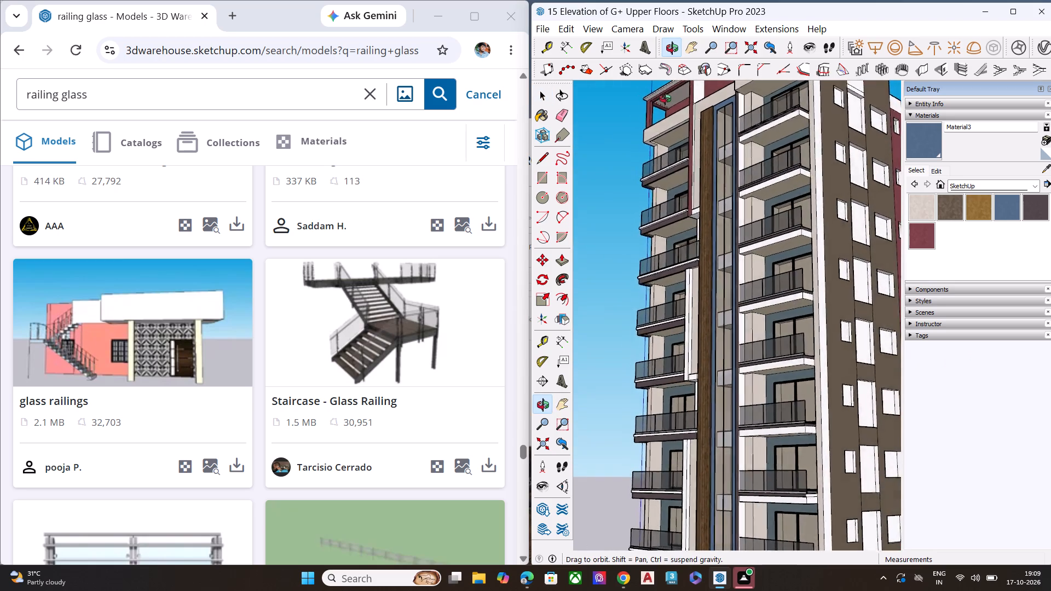
middle_click_drag(665, 99, 689, 219)
scroll(758, 267, "down", 8)
middle_click_drag(775, 224, 775, 218)
scroll(775, 218, "up", 13)
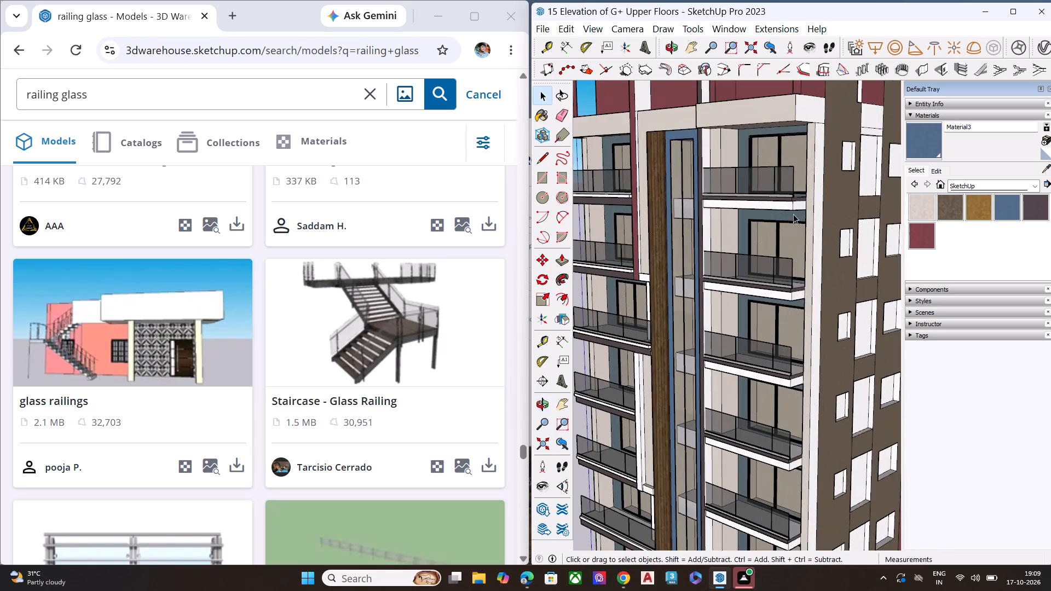
scroll(799, 277, "up", 4)
scroll(776, 332, "down", 5)
scroll(753, 412, "up", 1)
scroll(759, 440, "down", 1)
scroll(759, 441, "up", 1)
scroll(721, 385, "down", 3)
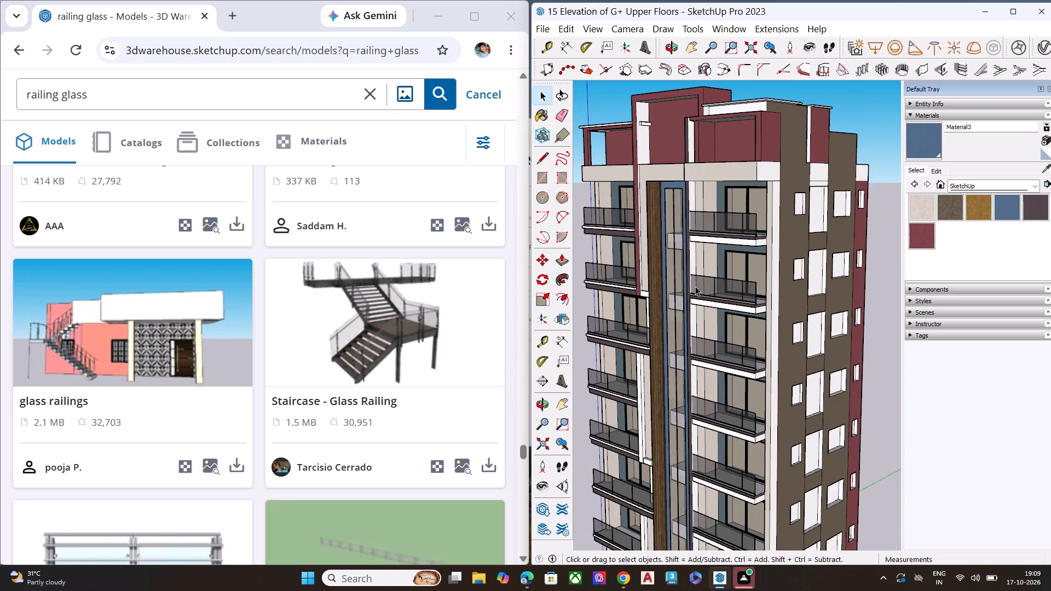
scroll(697, 280, "down", 5)
scroll(711, 395, "up", 7)
scroll(743, 473, "up", 1)
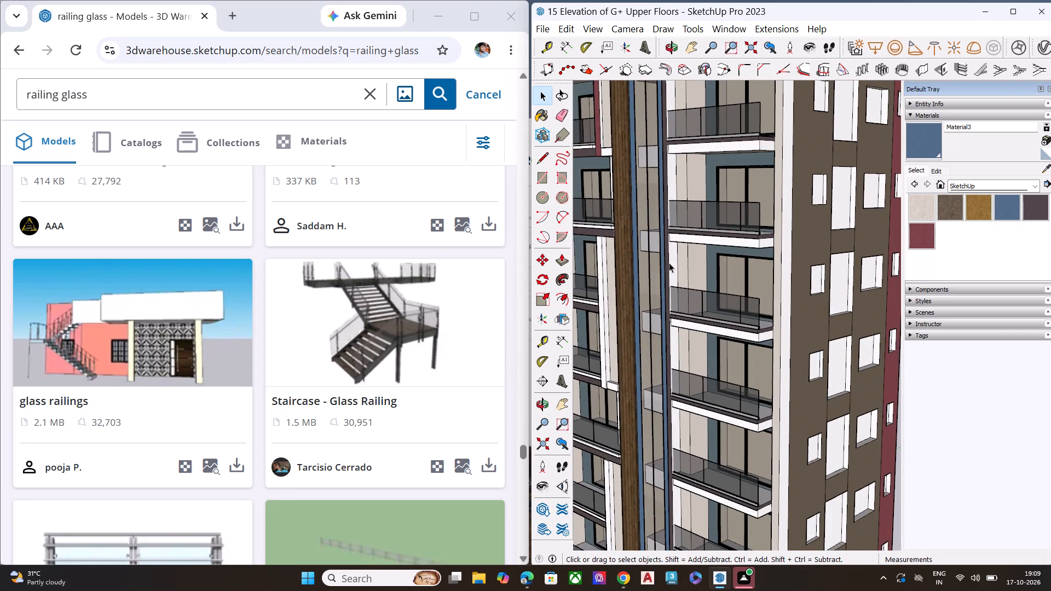
scroll(665, 255, "down", 9)
scroll(676, 352, "up", 9)
scroll(686, 391, "down", 8)
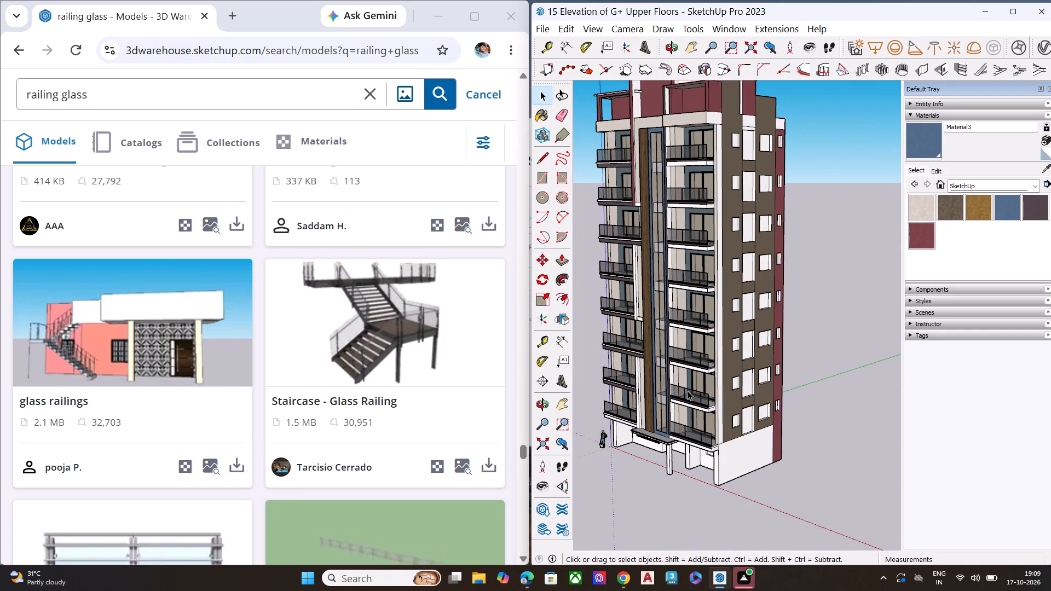
Copy a mid-height glass railing from the second balcony stack onto the open ground beside the tower.
scroll(700, 325, "up", 9)
scroll(705, 305, "down", 7)
scroll(705, 305, "up", 1)
scroll(705, 305, "down", 1)
scroll(689, 115, "up", 6)
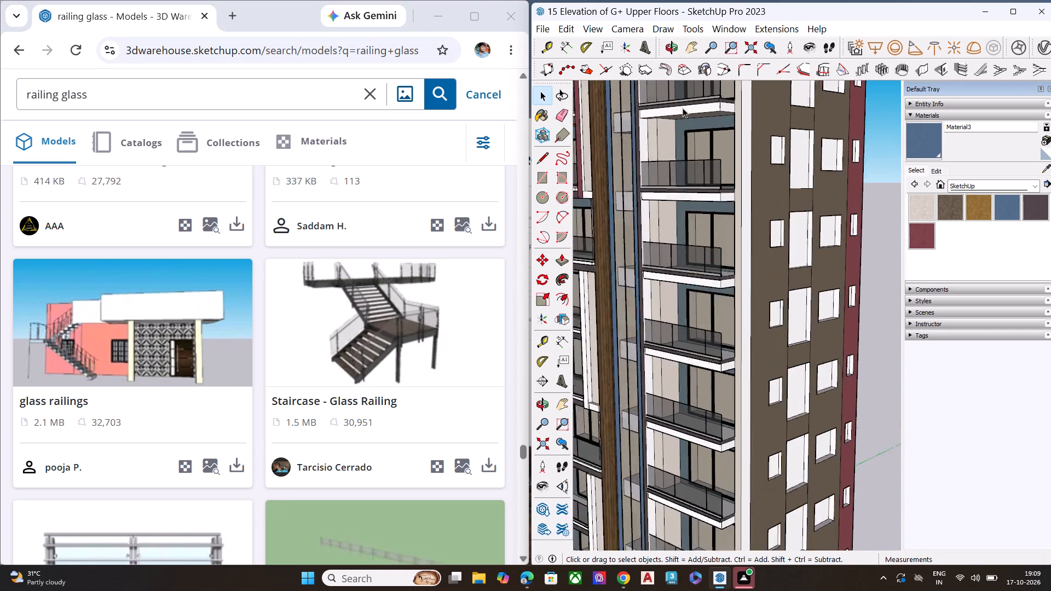
scroll(683, 108, "up", 5)
left_click(724, 230)
key("m")
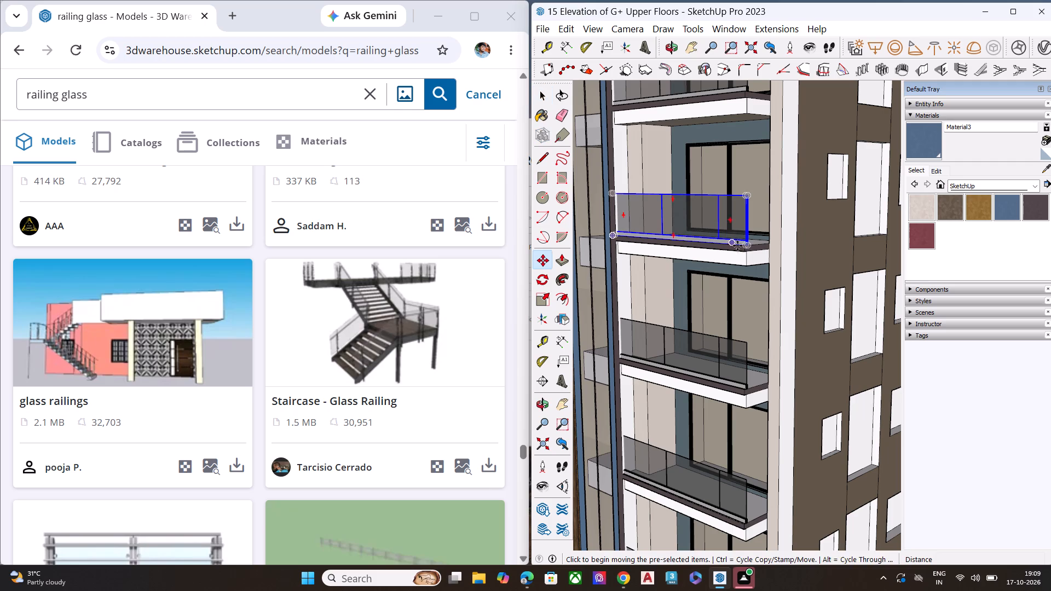
left_click(747, 244)
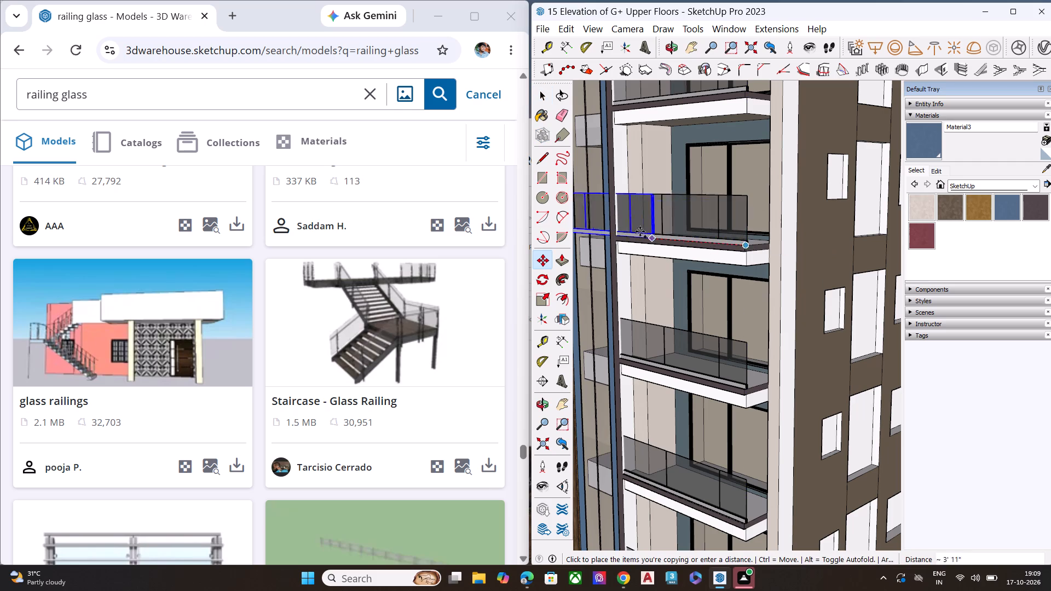
scroll(636, 230, "down", 10)
scroll(639, 223, "up", 1)
scroll(639, 223, "down", 4)
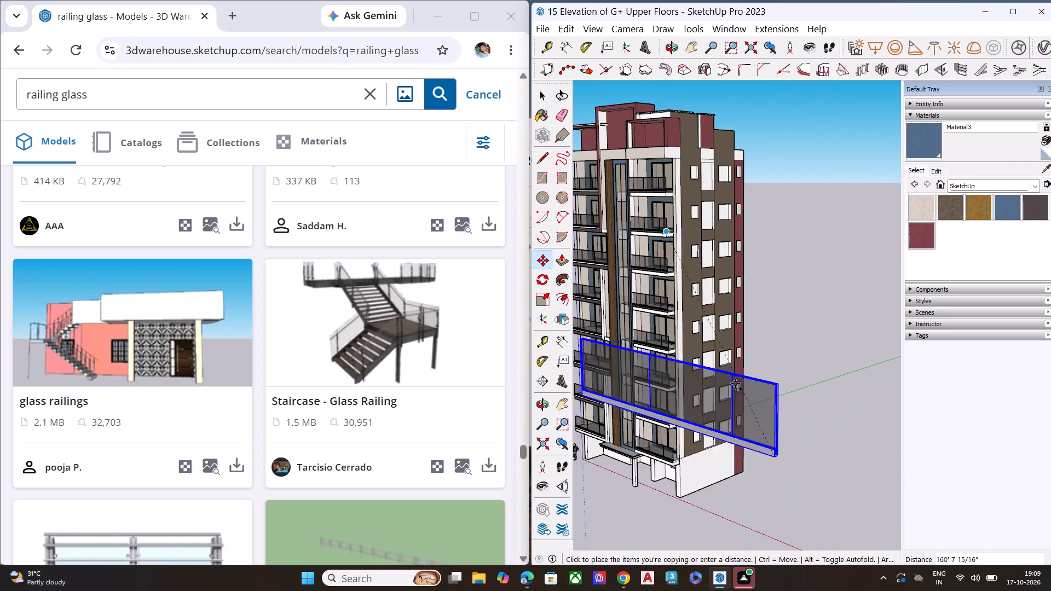
scroll(730, 357, "down", 1)
scroll(729, 348, "up", 2)
scroll(728, 347, "down", 6)
scroll(729, 290, "down", 1)
left_click(787, 424)
Shorten the loose railing copy lengthwise from both ends, scaling it by about 0.85, 0.50 and 0.57 before a final reduction.
scroll(783, 426, "up", 5)
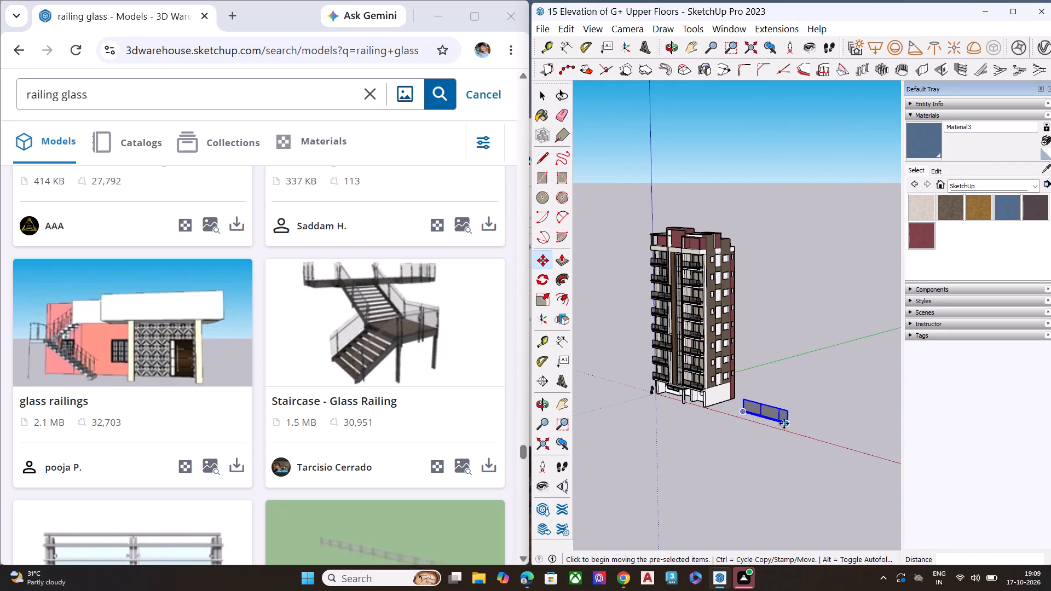
scroll(784, 424, "up", 4)
scroll(784, 424, "down", 1)
scroll(784, 424, "up", 5)
middle_click_drag(764, 396, 875, 351)
scroll(841, 383, "up", 8)
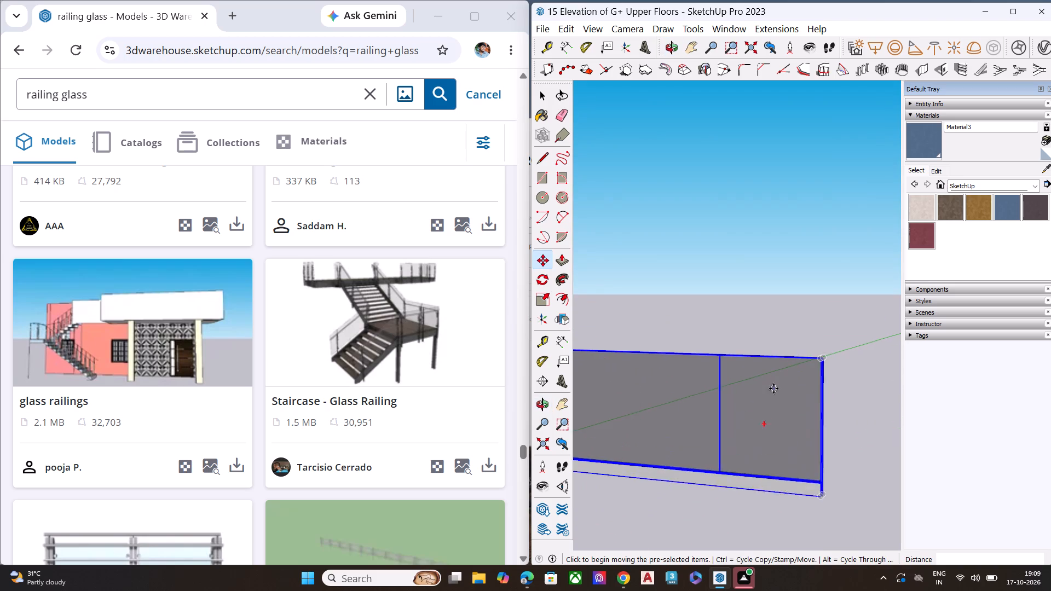
scroll(812, 376, "down", 7)
middle_click_drag(763, 394, 840, 378)
scroll(812, 390, "up", 1)
scroll(794, 402, "down", 4)
scroll(783, 410, "up", 1)
scroll(779, 412, "down", 2)
key("s")
scroll(763, 422, "down", 5)
scroll(766, 421, "up", 1)
scroll(767, 421, "down", 4)
scroll(665, 403, "up", 7)
left_click(621, 419)
left_click(669, 424)
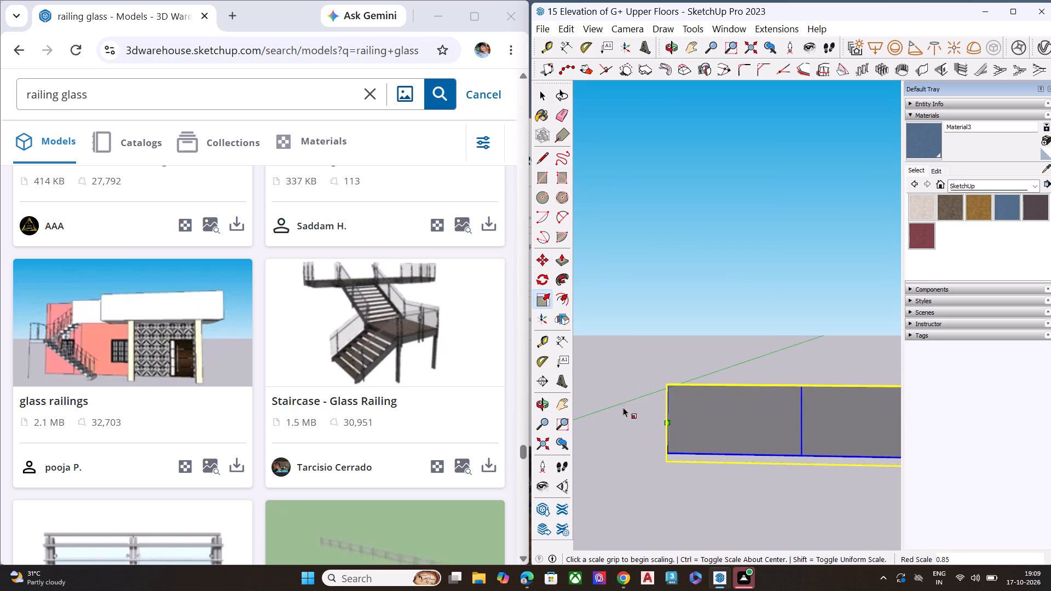
scroll(612, 398, "down", 5)
left_click(628, 405)
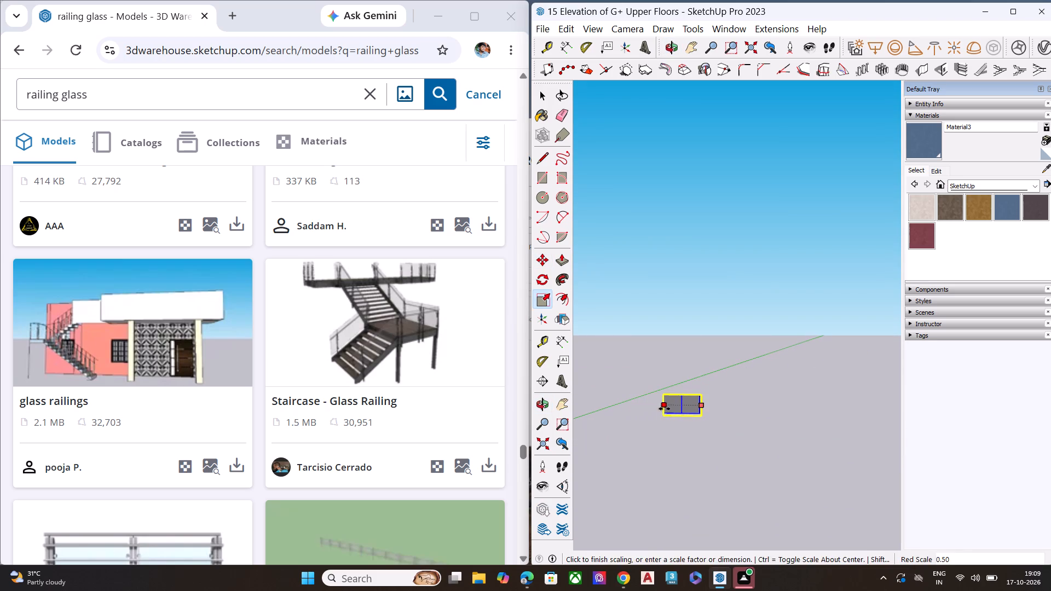
left_click(665, 409)
scroll(683, 408, "up", 9)
left_click(638, 402)
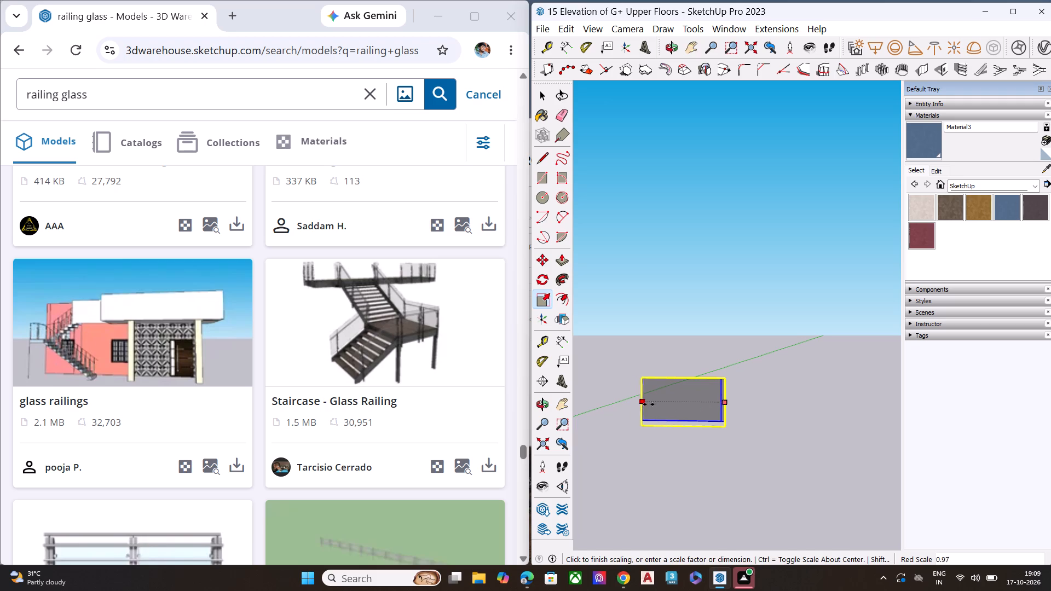
left_click(675, 413)
left_click(755, 403)
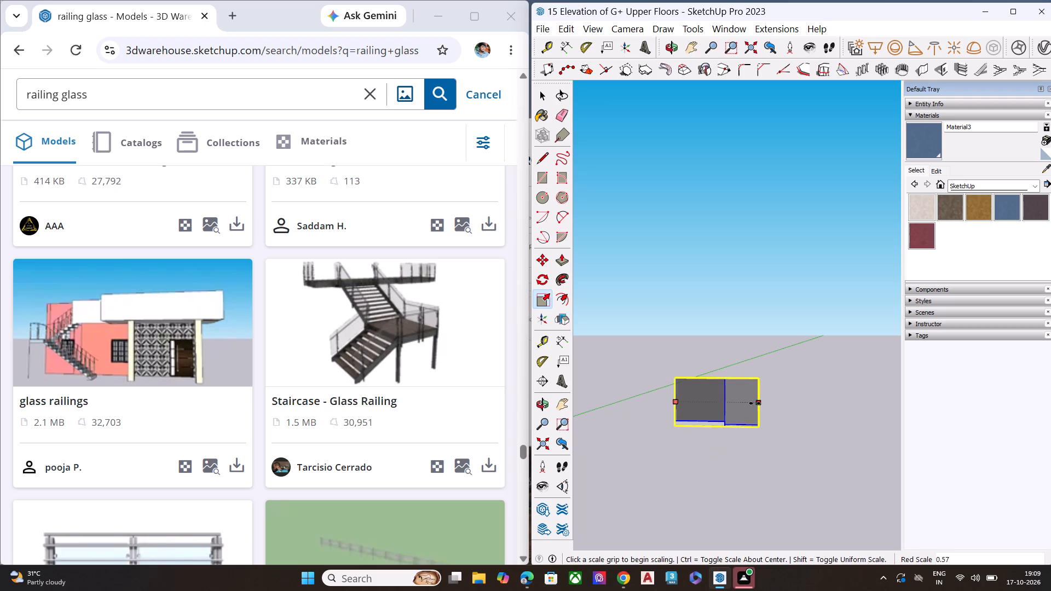
left_click(732, 408)
key("space")
Open the loose railing copy for editing and delete its longer glass section, keeping only the short section.
scroll(732, 412, "up", 3)
scroll(732, 412, "down", 1)
scroll(732, 412, "up", 6)
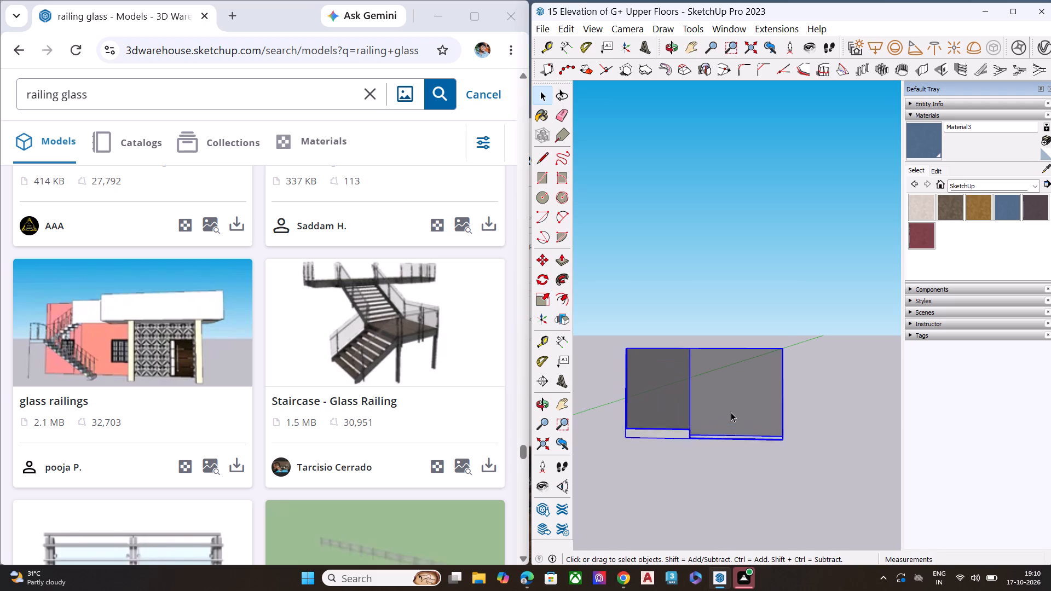
left_click(731, 412)
double_click(731, 412)
left_click(731, 412)
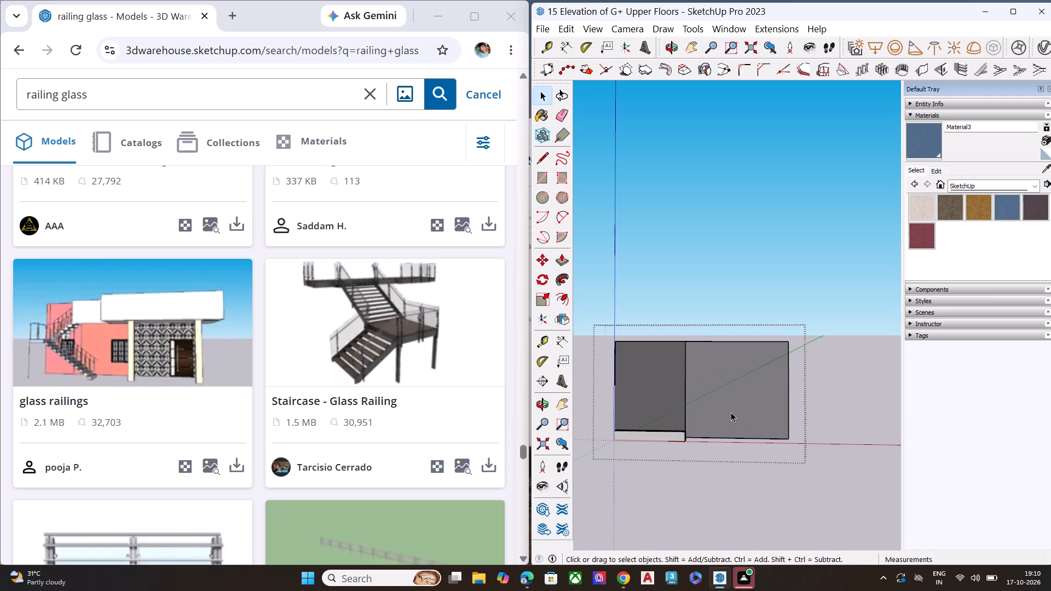
left_click(731, 412)
left_click(731, 412)
left_click(731, 412)
left_click(731, 412)
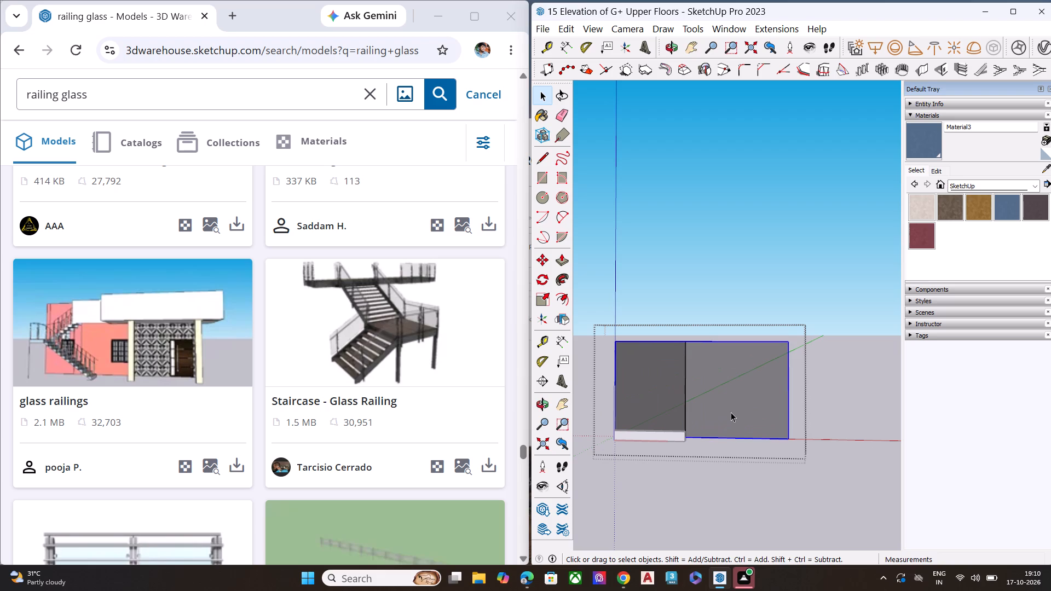
left_click(731, 412)
key("Delete")
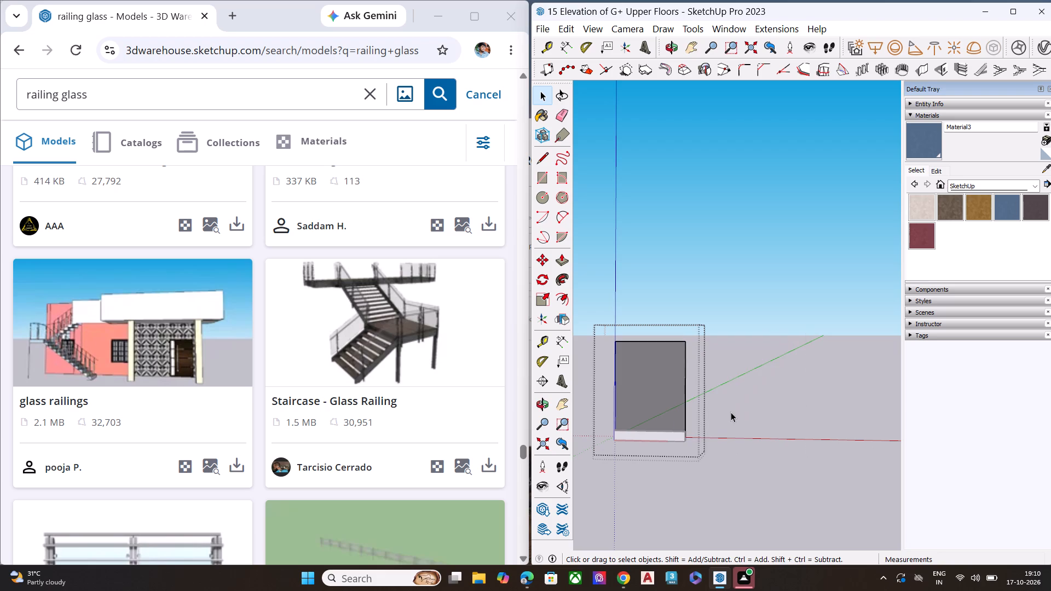
key("space")
left_click(669, 473)
scroll(652, 413, "up", 7)
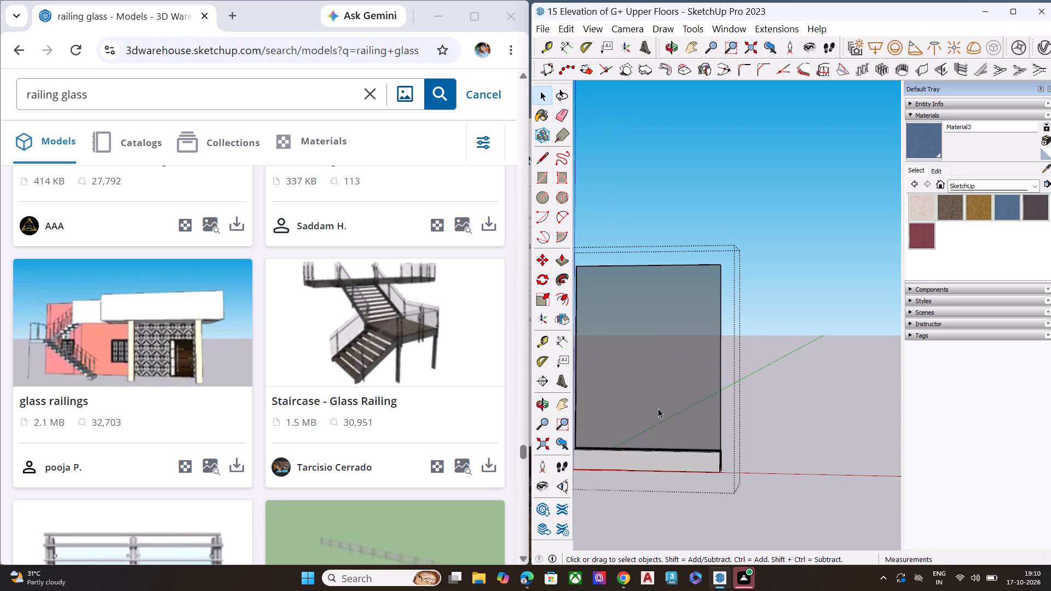
left_click(663, 404)
middle_click_drag(694, 384, 512, 522)
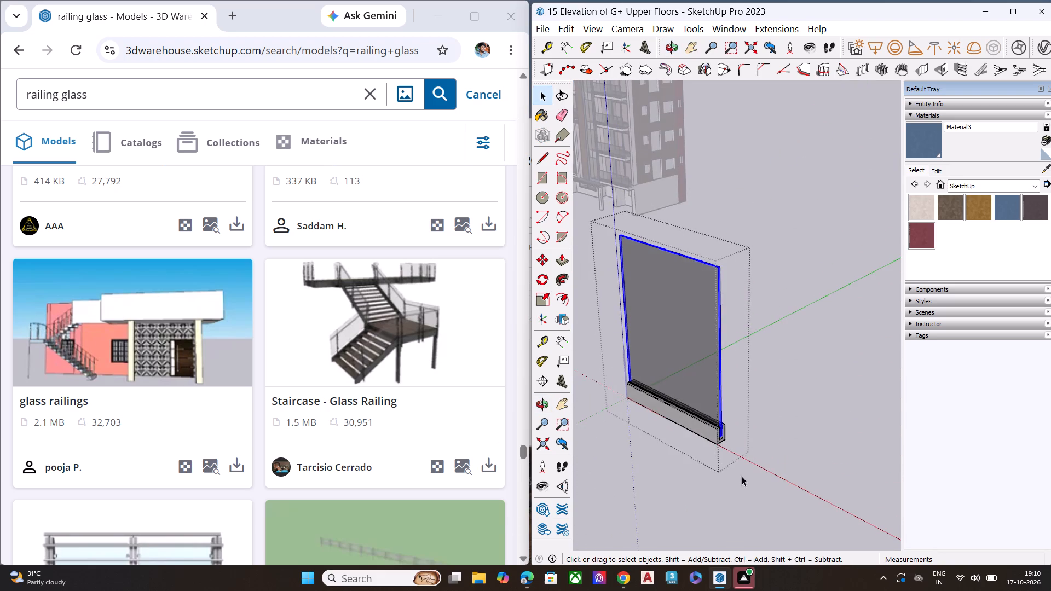
scroll(747, 458, "up", 5)
left_click(748, 457)
left_click(723, 477)
Stretch the remaining short railing piece lengthwise from its outer end.
left_click(696, 434)
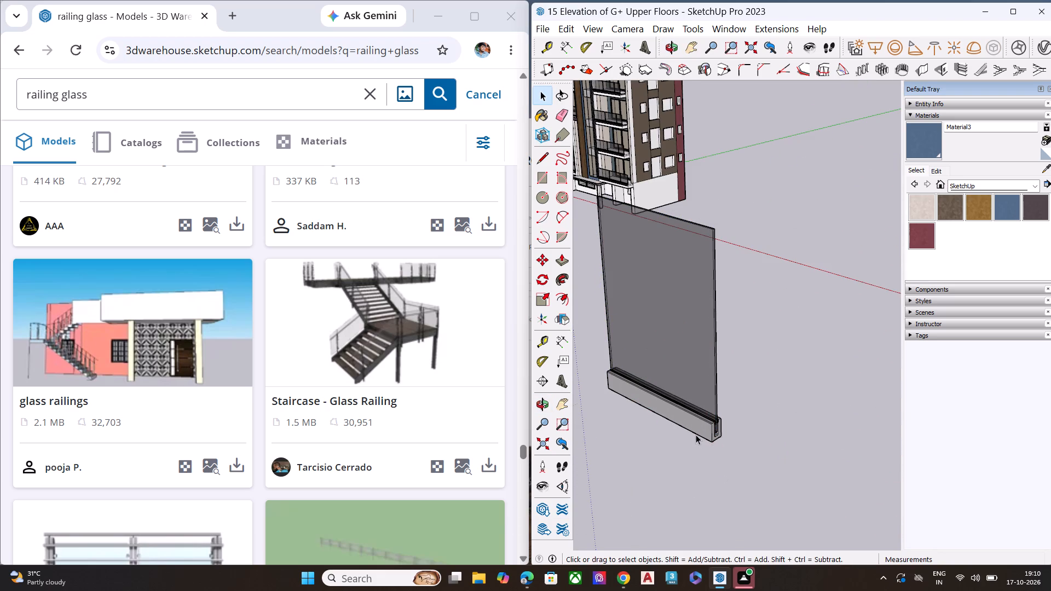
key("s")
left_click(718, 340)
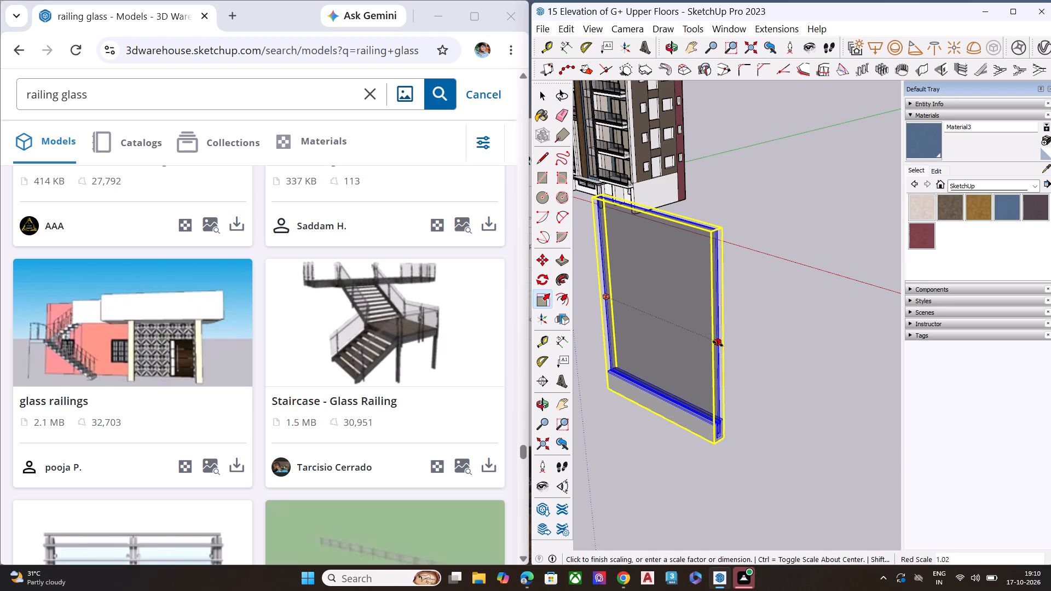
left_click(741, 371)
scroll(776, 372, "down", 3)
key("space")
left_click(781, 412)
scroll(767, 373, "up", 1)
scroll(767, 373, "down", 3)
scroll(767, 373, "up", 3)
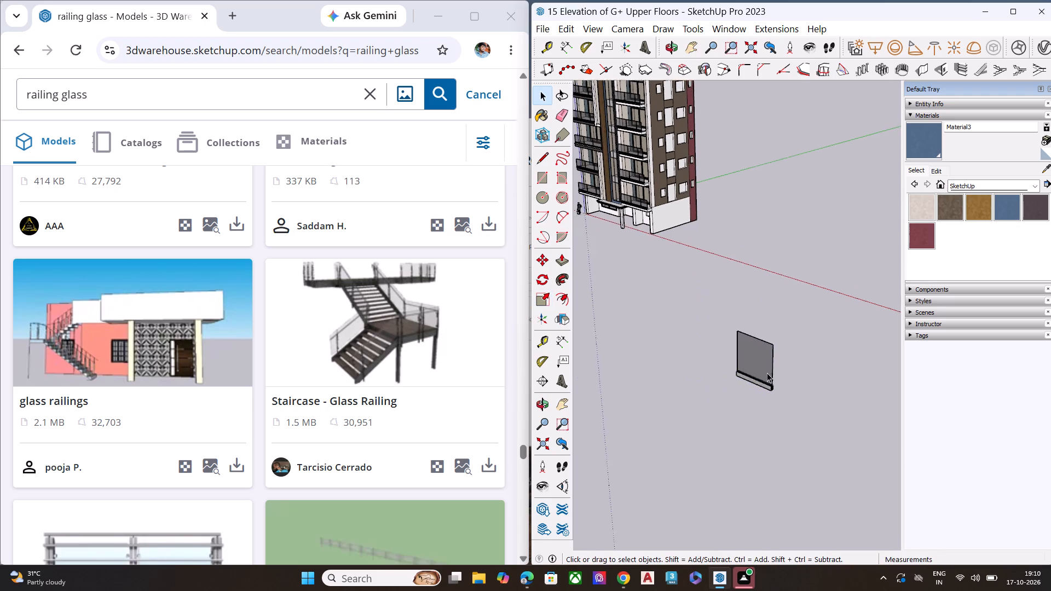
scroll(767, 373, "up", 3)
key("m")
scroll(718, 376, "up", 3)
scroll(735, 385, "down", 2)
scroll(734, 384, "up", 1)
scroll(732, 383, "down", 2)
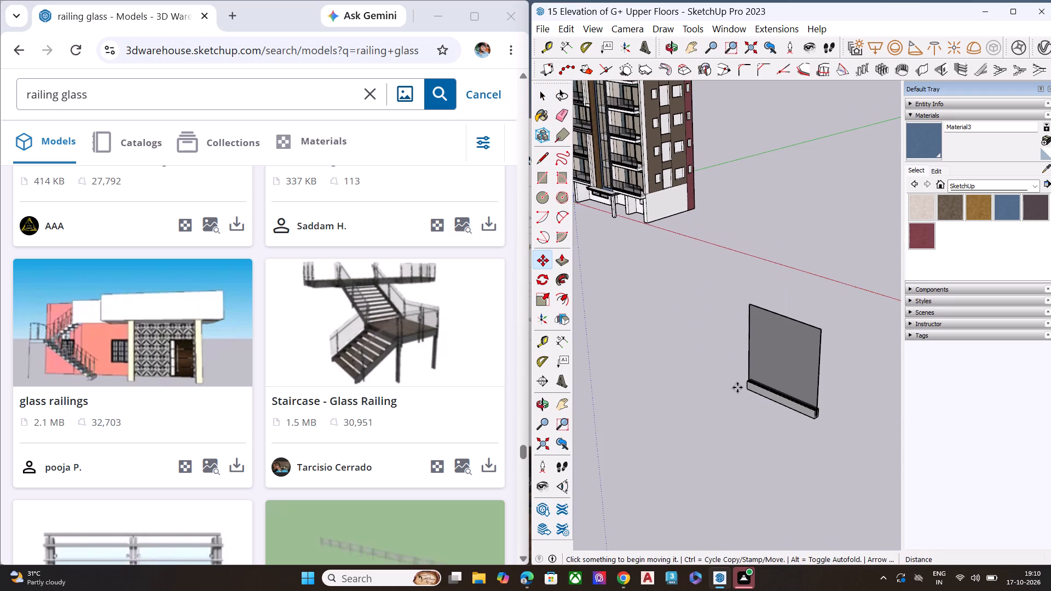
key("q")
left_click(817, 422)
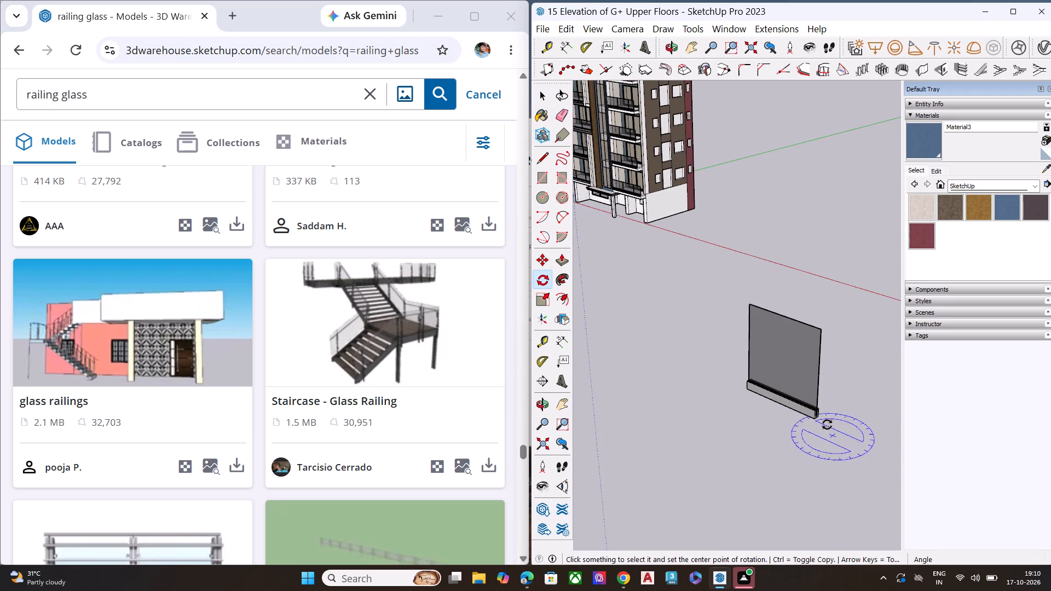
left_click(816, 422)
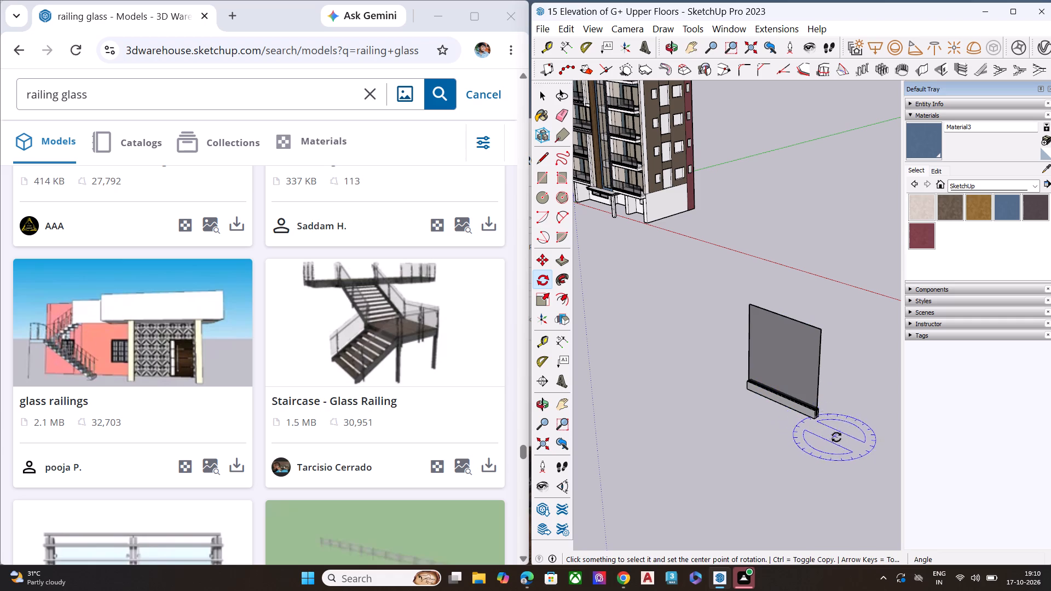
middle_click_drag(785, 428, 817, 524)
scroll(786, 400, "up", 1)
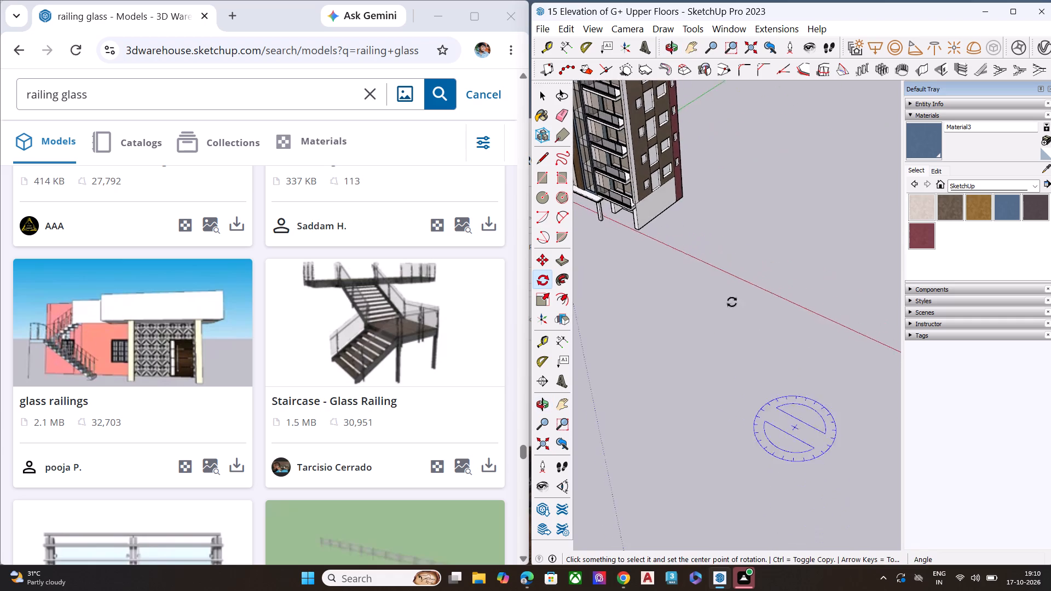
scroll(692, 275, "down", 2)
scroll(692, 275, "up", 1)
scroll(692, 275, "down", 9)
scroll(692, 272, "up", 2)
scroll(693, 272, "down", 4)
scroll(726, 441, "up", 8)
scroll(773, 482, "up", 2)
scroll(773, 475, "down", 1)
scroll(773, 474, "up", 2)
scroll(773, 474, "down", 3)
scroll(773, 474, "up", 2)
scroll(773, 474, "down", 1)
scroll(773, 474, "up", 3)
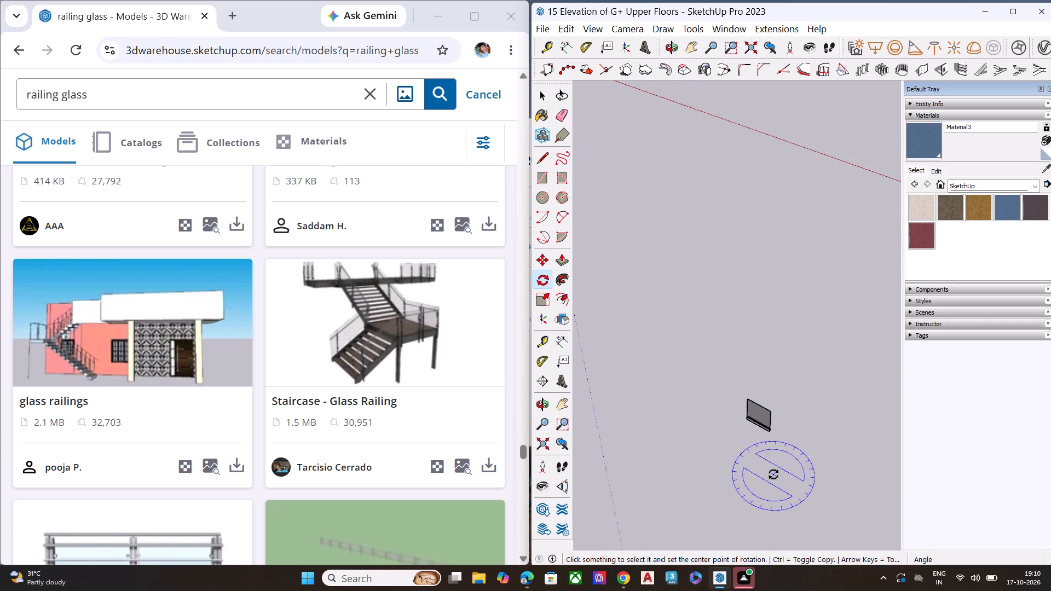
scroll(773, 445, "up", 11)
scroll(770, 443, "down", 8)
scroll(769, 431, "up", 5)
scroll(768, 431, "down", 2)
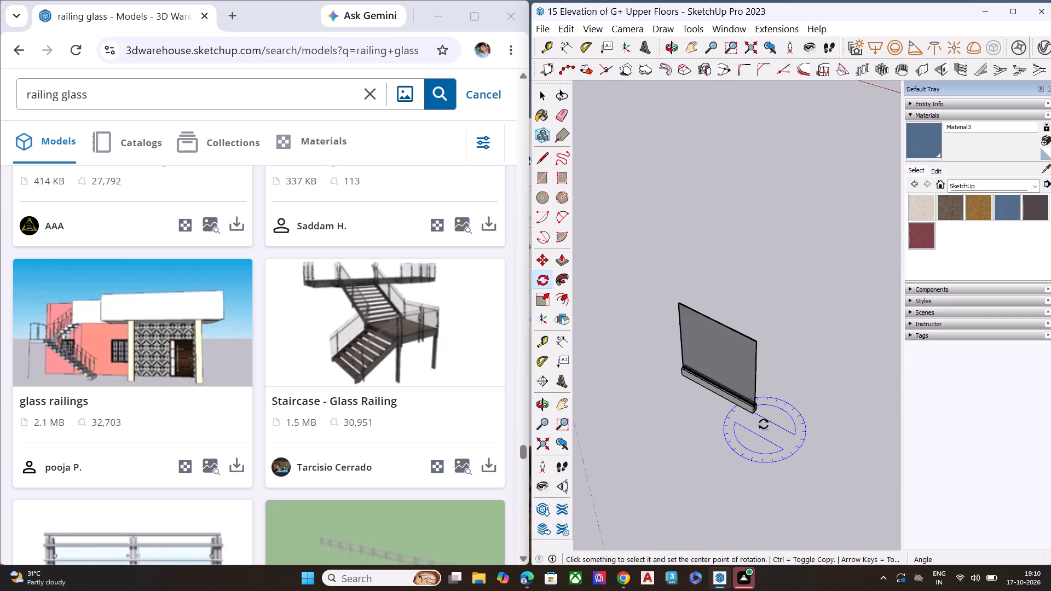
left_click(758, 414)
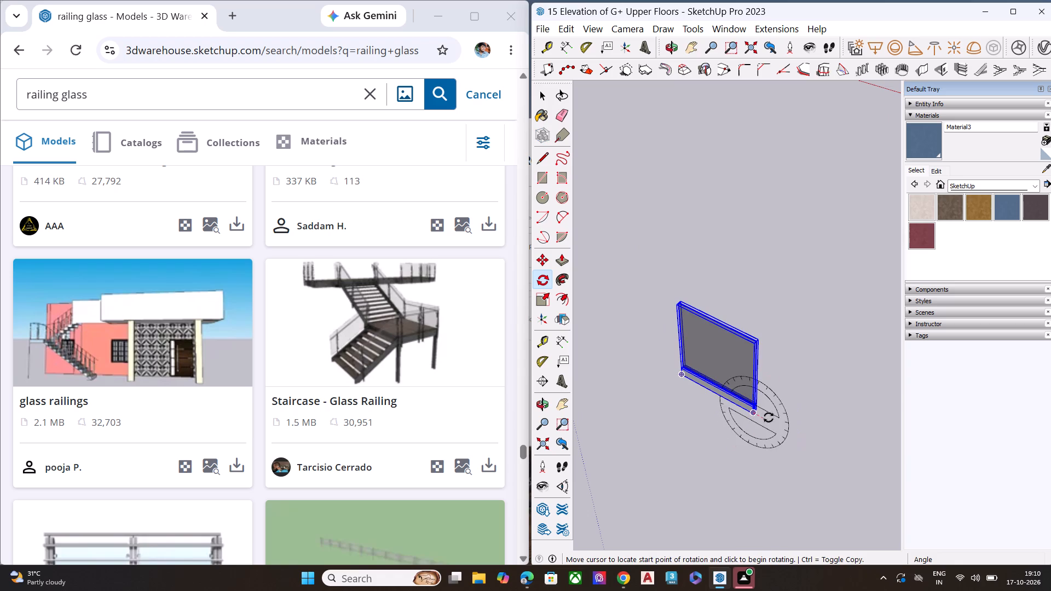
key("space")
Rotate the short railing piece 90° in the ground plane about its lower end corner.
key("q")
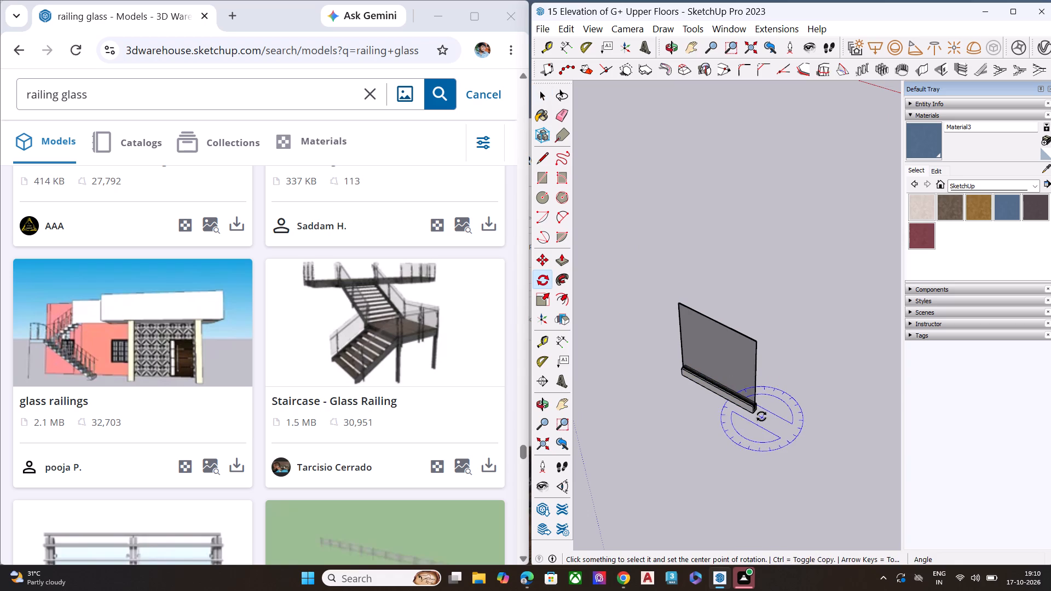
left_click(759, 417)
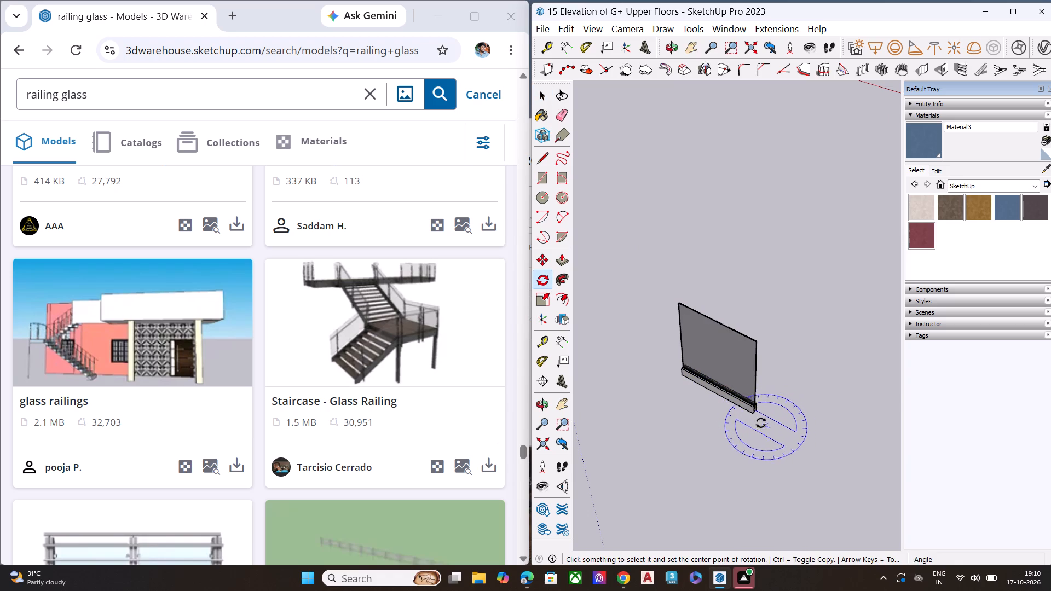
left_click(713, 398)
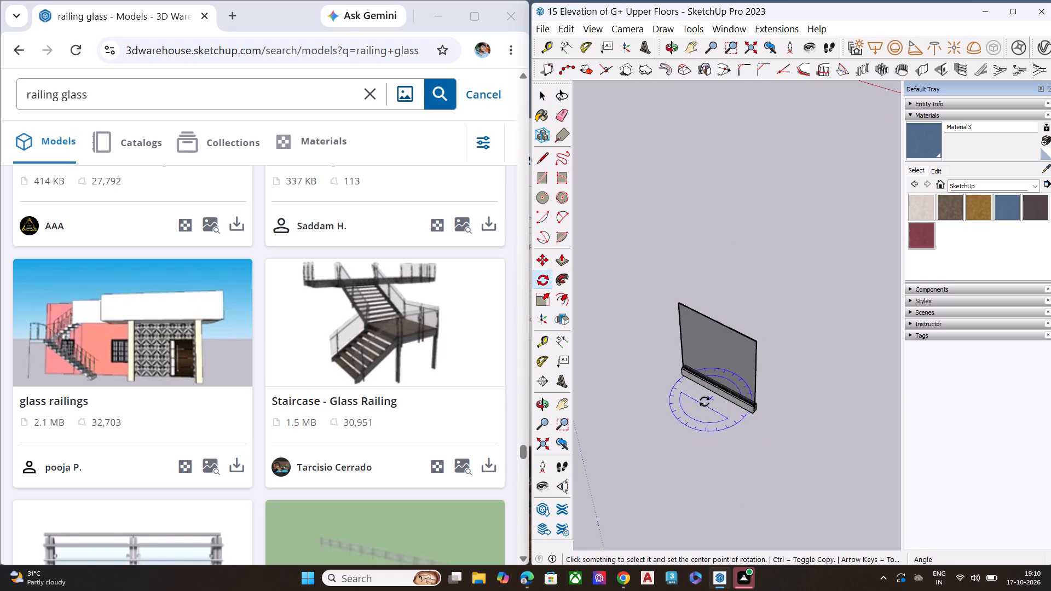
left_click(676, 376)
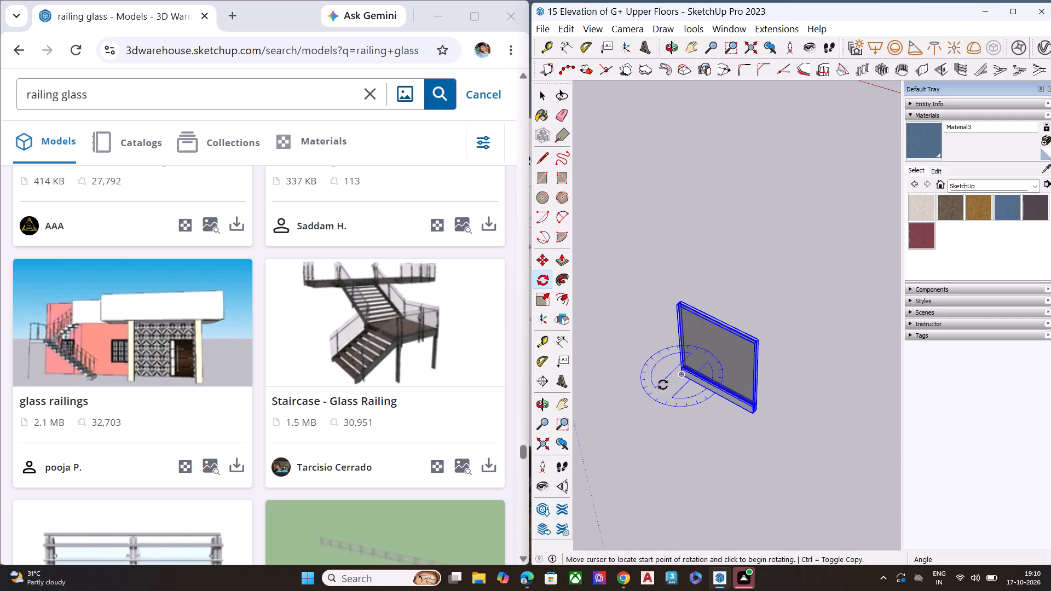
left_click(628, 422)
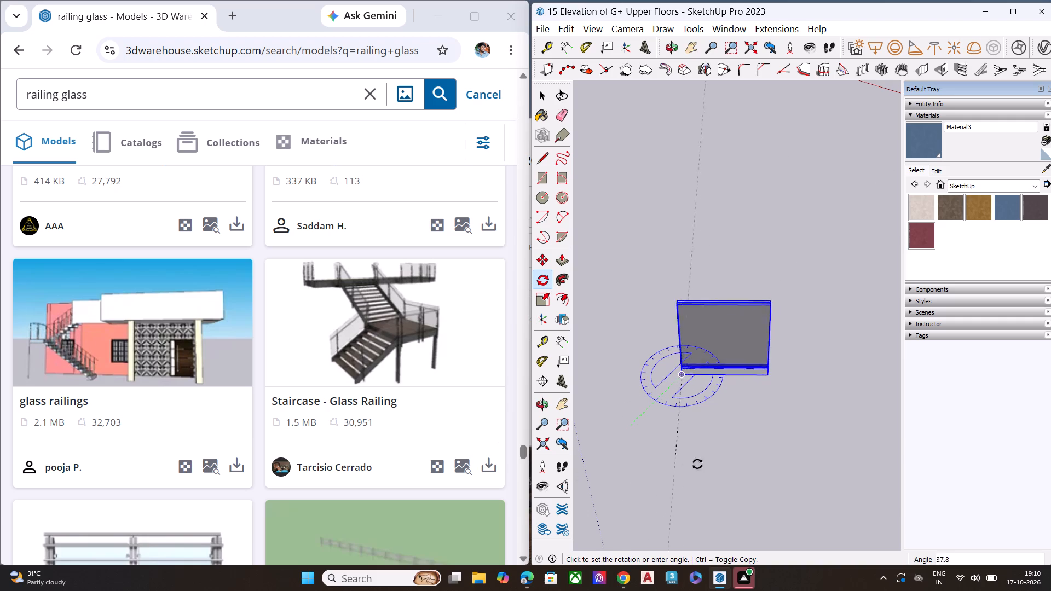
left_click(741, 408)
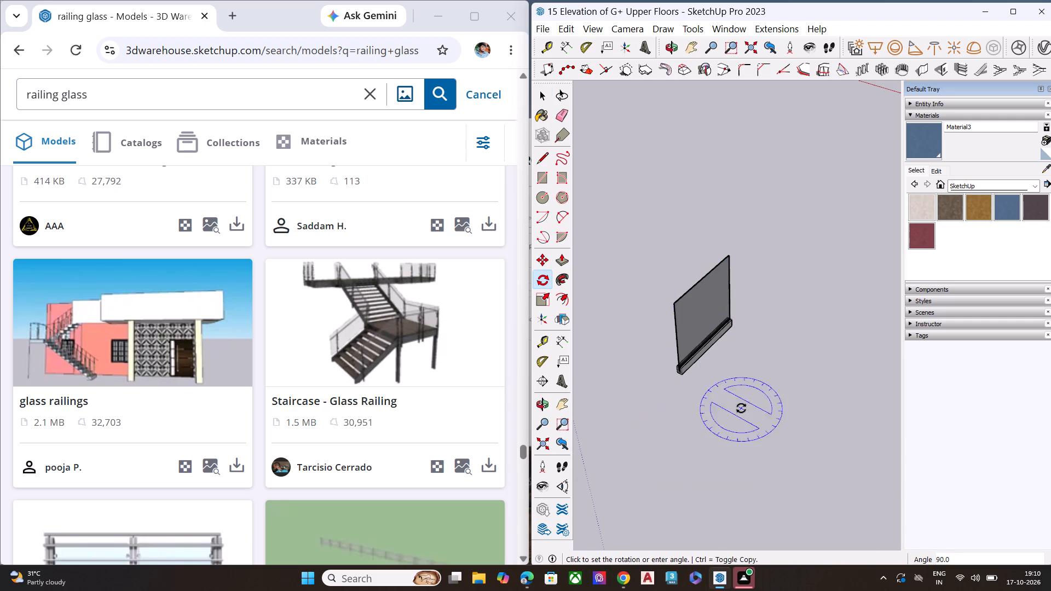
Move the rotated railing piece onto the uppermost balcony's open side, placing its base end near the slab's front corner.
key("space")
key("m")
scroll(694, 380, "up", 6)
scroll(686, 376, "down", 8)
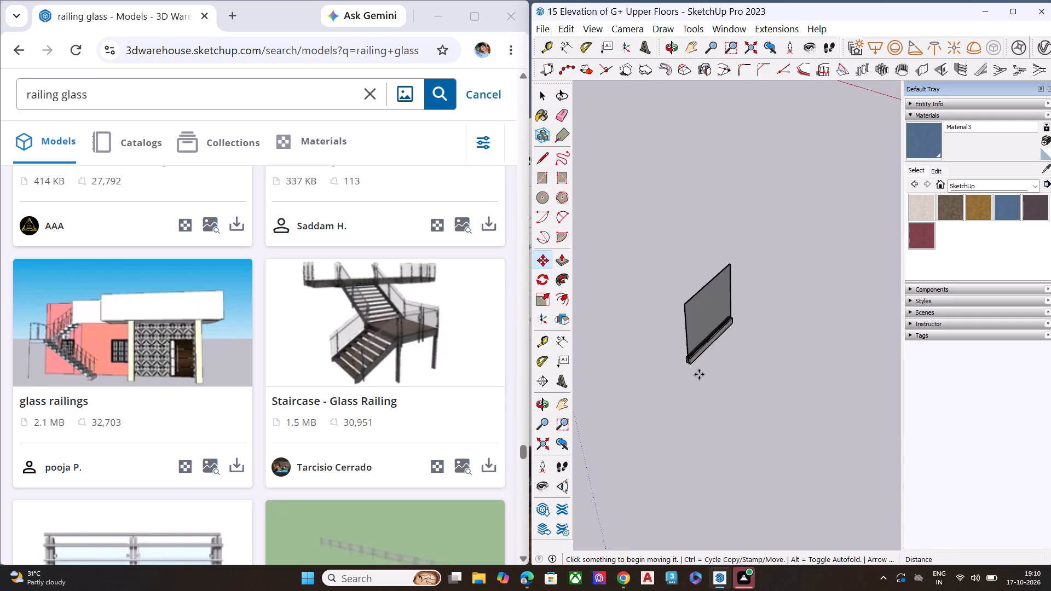
scroll(690, 369, "up", 3)
scroll(693, 359, "down", 2)
left_click(698, 356)
scroll(716, 298, "down", 2, "shift")
scroll(718, 303, "up", 1, "shift")
scroll(727, 315, "down", 4, "shift")
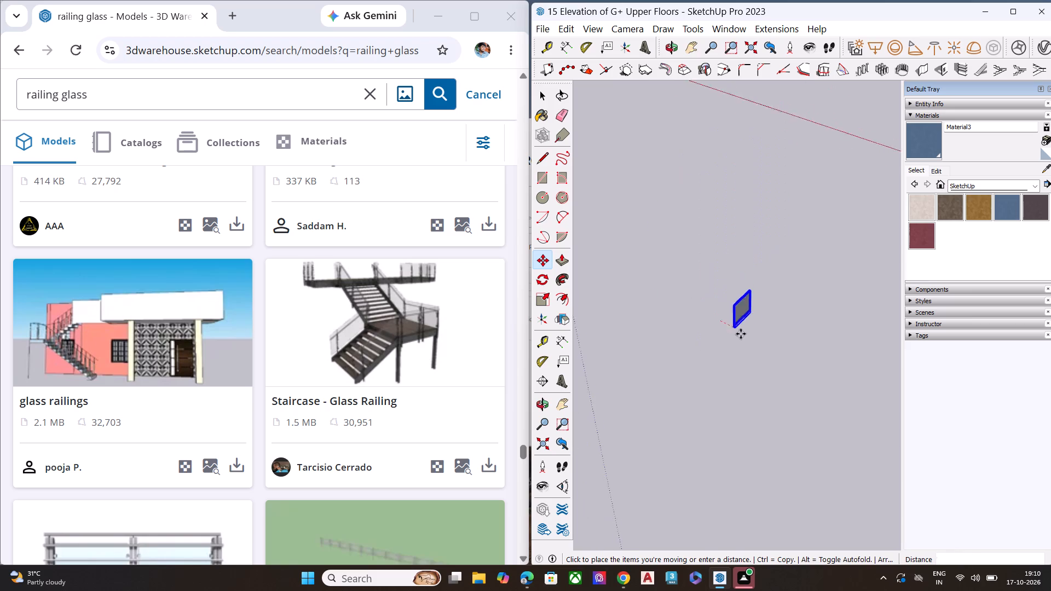
scroll(741, 334, "down", 8)
scroll(802, 423, "down", 2)
scroll(811, 427, "up", 1)
scroll(815, 429, "down", 8)
scroll(659, 132, "up", 5)
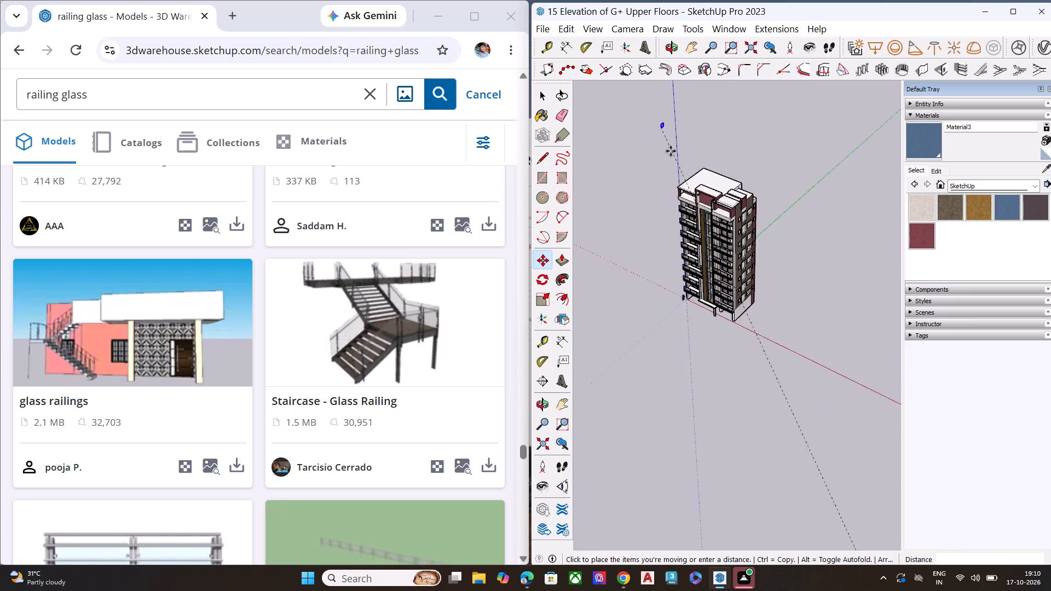
scroll(671, 151, "up", 5)
scroll(691, 253, "up", 10)
scroll(679, 207, "up", 10)
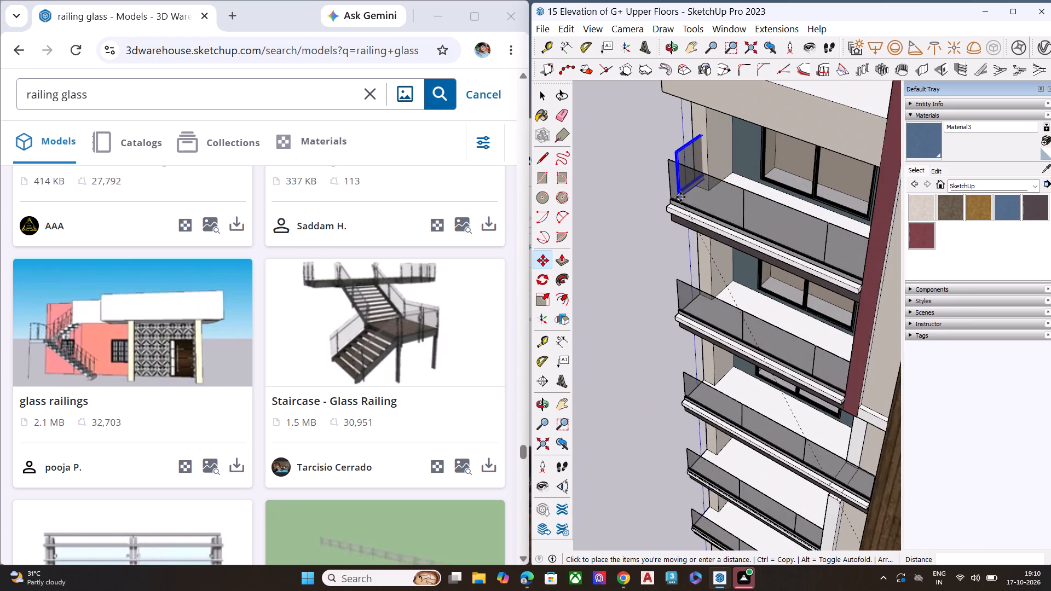
middle_click_drag(681, 198, 1050, 281)
middle_click_drag(773, 282, 910, 252)
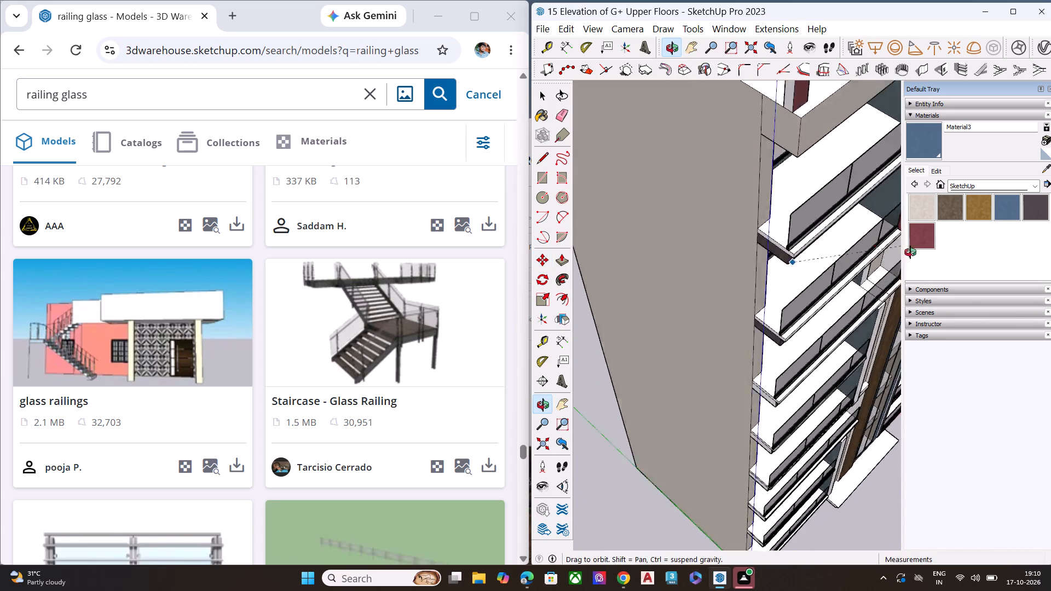
middle_click_drag(910, 252, 971, 239)
scroll(698, 266, "down", 3)
scroll(851, 207, "up", 11)
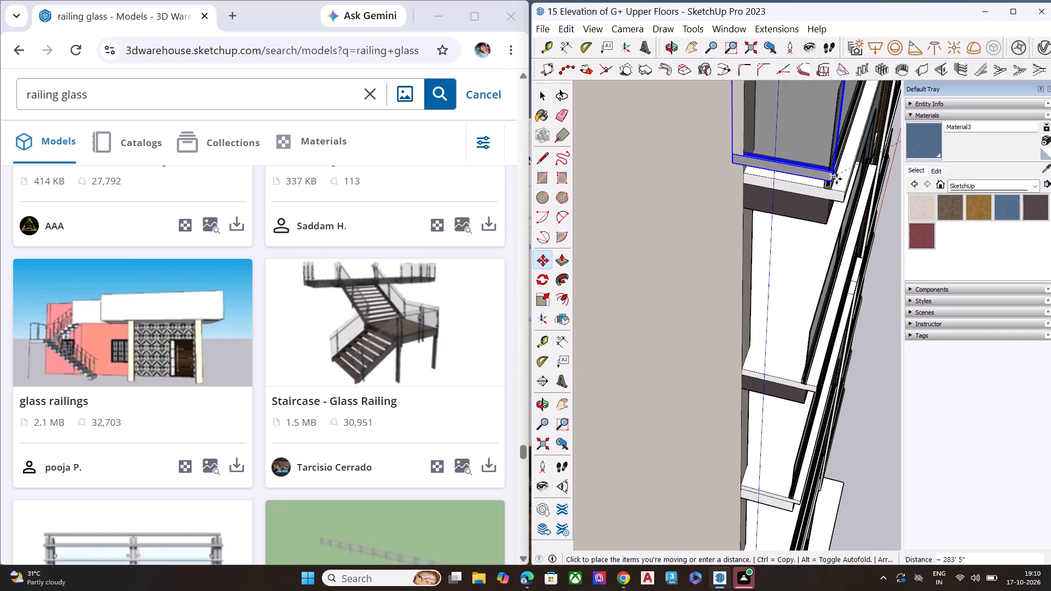
scroll(832, 182, "up", 8)
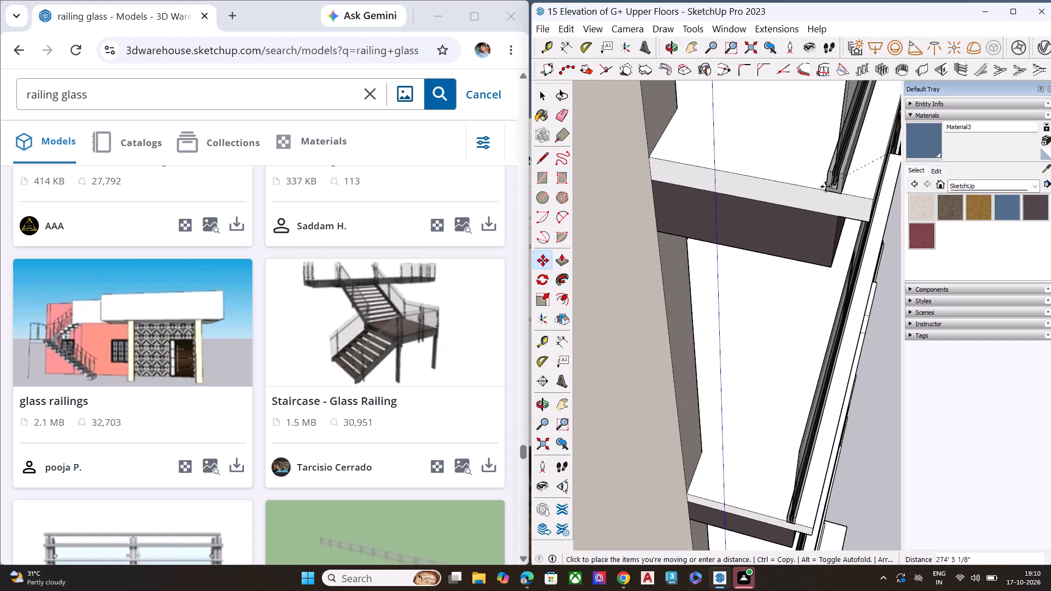
middle_click_drag(828, 188, 822, 278)
scroll(796, 236, "down", 3)
scroll(796, 236, "up", 1)
scroll(796, 236, "down", 3)
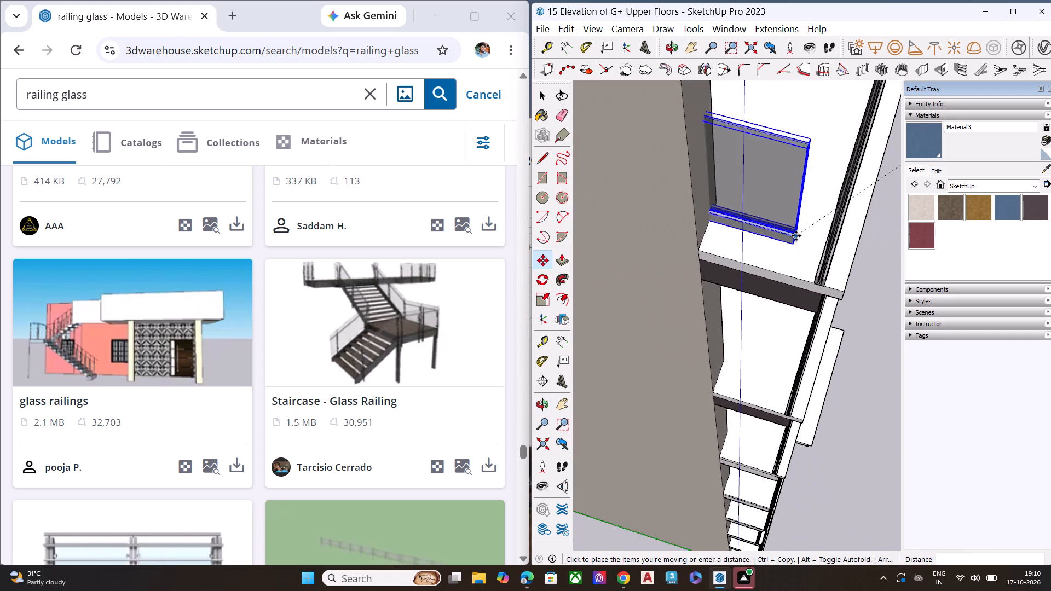
scroll(796, 236, "down", 1)
scroll(807, 257, "up", 9)
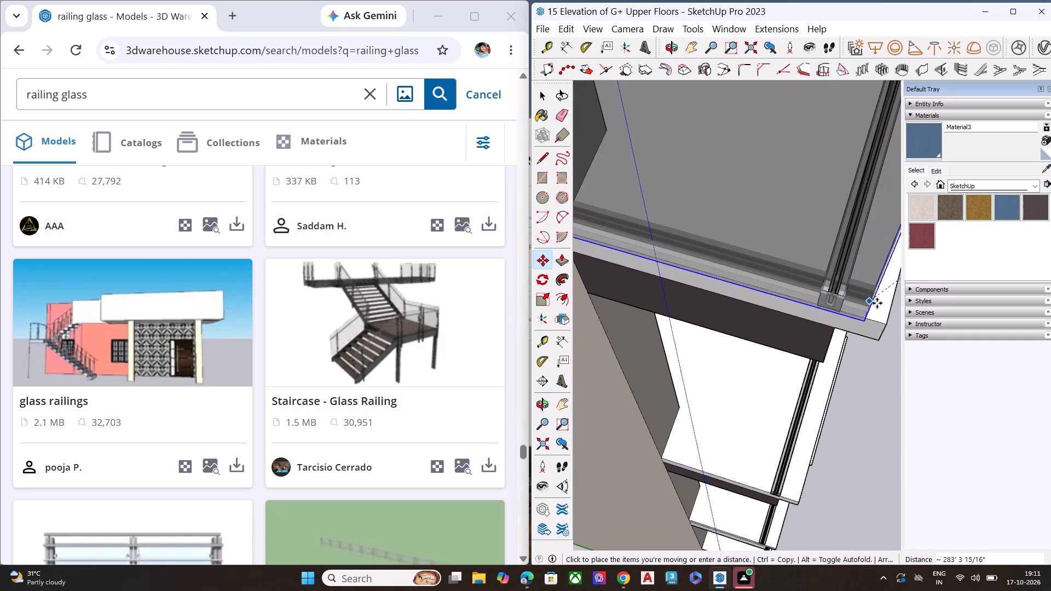
left_click(888, 302)
scroll(853, 281, "down", 2)
scroll(853, 281, "up", 1)
scroll(853, 281, "down", 4)
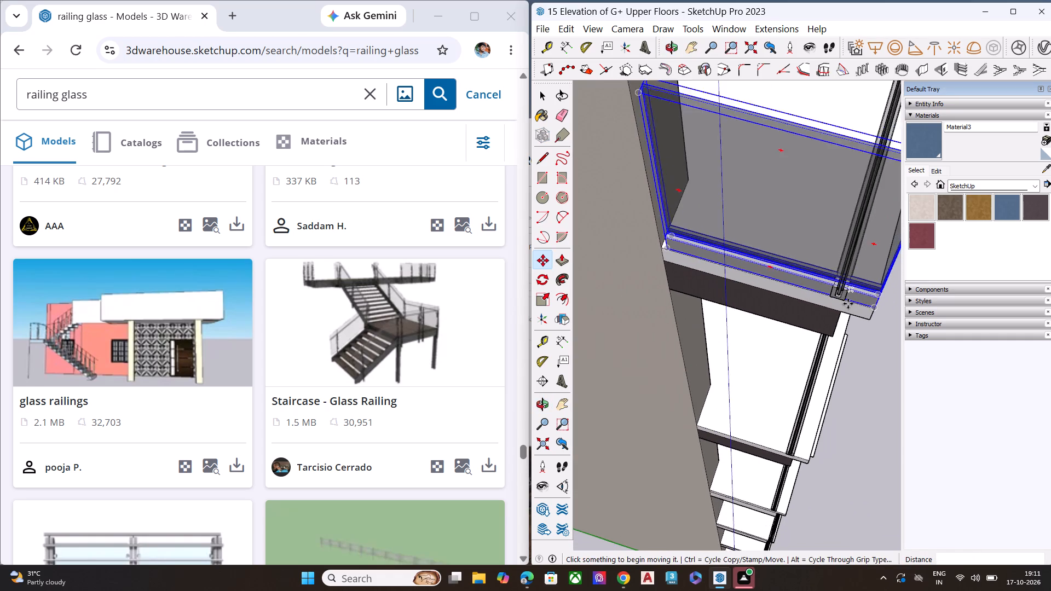
middle_click_drag(848, 304, 572, 182)
scroll(735, 206, "up", 3)
middle_click_drag(752, 228, 810, 237)
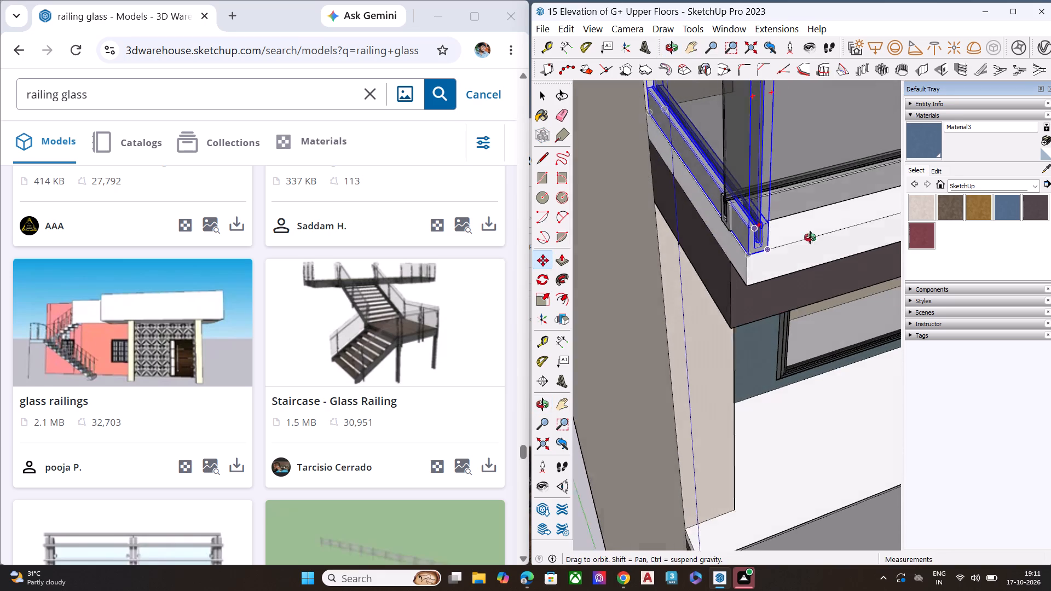
middle_click_drag(810, 237, 877, 244)
scroll(770, 257, "down", 9)
middle_click_drag(720, 305, 821, 293)
key("space")
Shorten the uppermost balcony's side railing to about 0.76 of its length, pulling its outer end back behind the front railing.
scroll(789, 266, "down", 8)
middle_click_drag(794, 337, 836, 297)
scroll(834, 227, "up", 9)
scroll(800, 169, "down", 1)
scroll(797, 173, "up", 1)
scroll(780, 197, "down", 8)
scroll(778, 236, "up", 1)
scroll(778, 234, "down", 3)
scroll(778, 234, "up", 1)
scroll(778, 234, "down", 1)
scroll(778, 234, "up", 5)
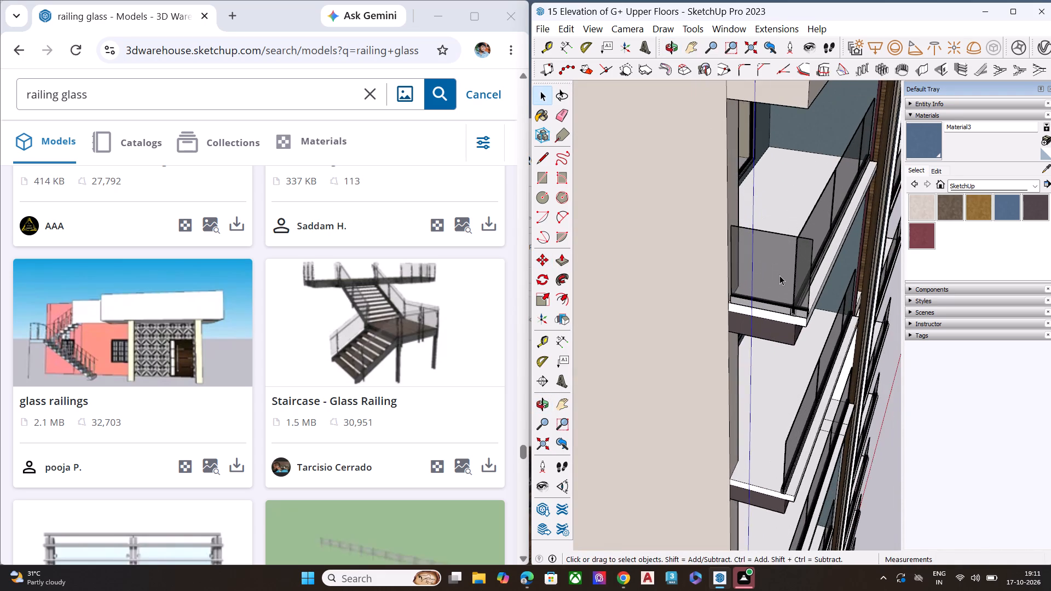
scroll(779, 275, "up", 6)
left_click(779, 275)
key("s")
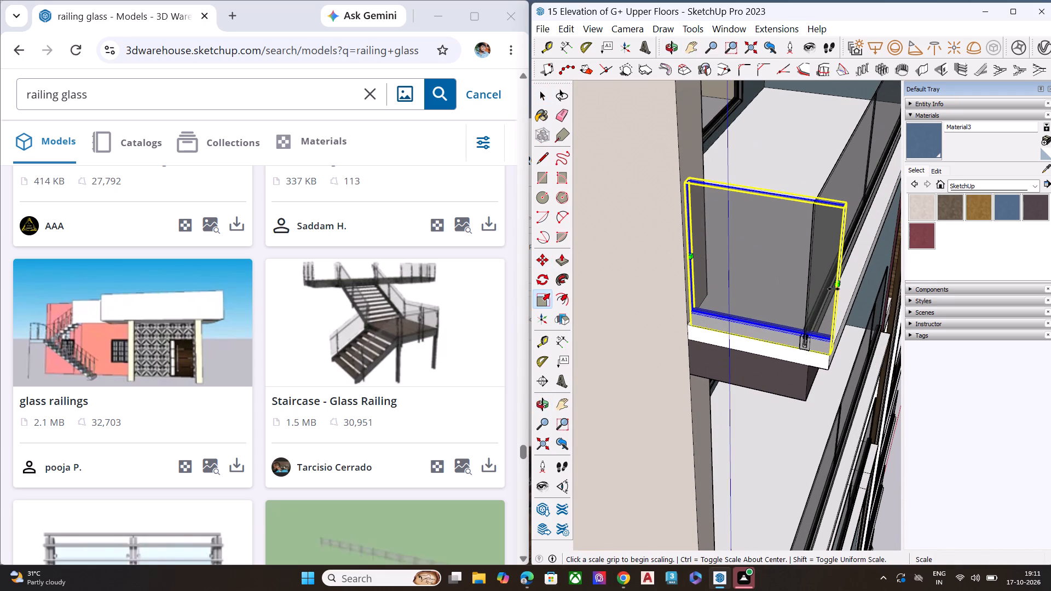
left_click(836, 288)
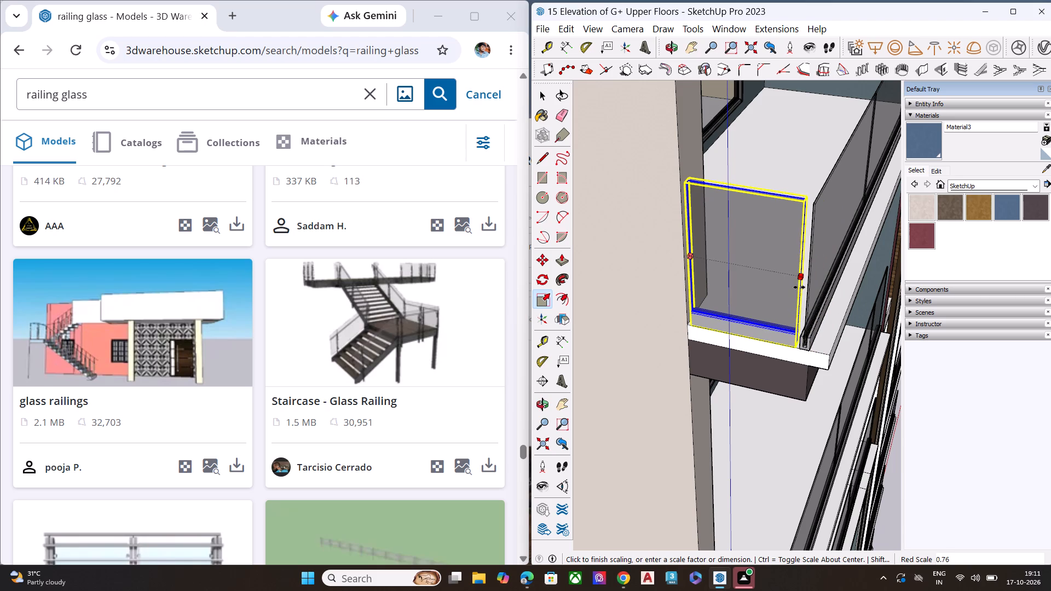
left_click(799, 287)
key("space")
Move the uppermost balcony's front railing about 4 3/16" outward along the green axis, closer to the slab's front edge.
left_click(809, 329)
scroll(809, 341, "up", 5)
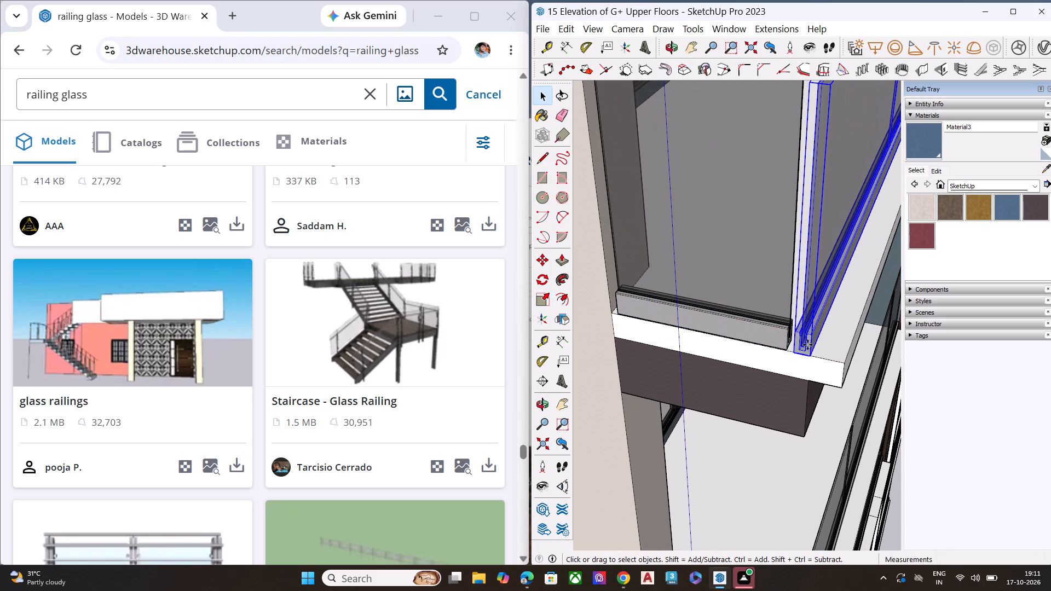
key("m")
left_click(793, 356)
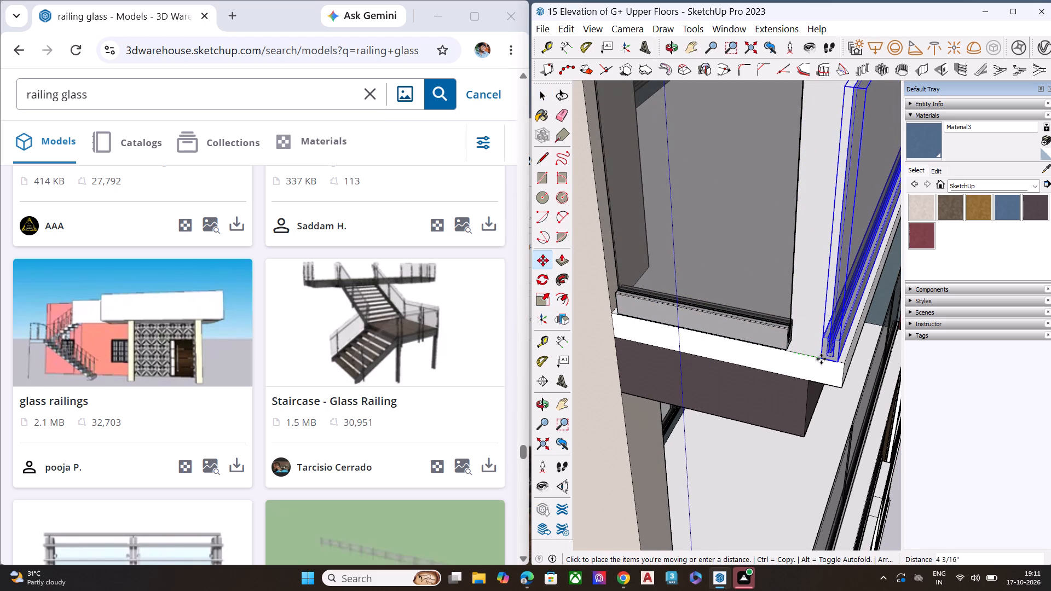
left_click(821, 359)
key("space")
Stretch the uppermost balcony's side railing lengthwise by about 1.16 so its outer end meets the front railing.
left_click(766, 328)
key("a")
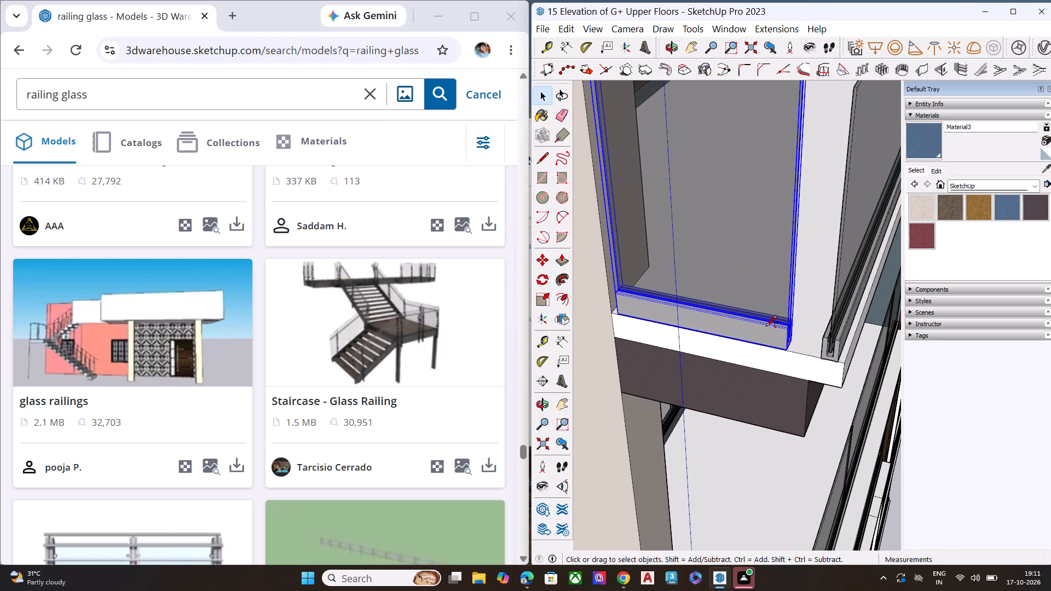
scroll(787, 273, "down", 6)
key("s")
scroll(785, 244, "up", 1)
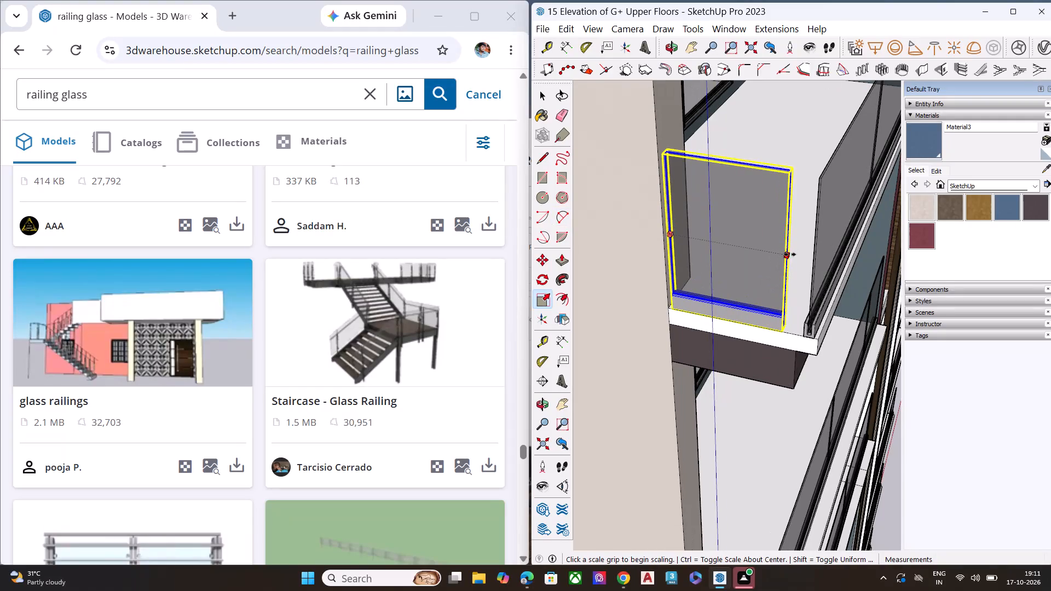
left_click(797, 258)
left_click(789, 255)
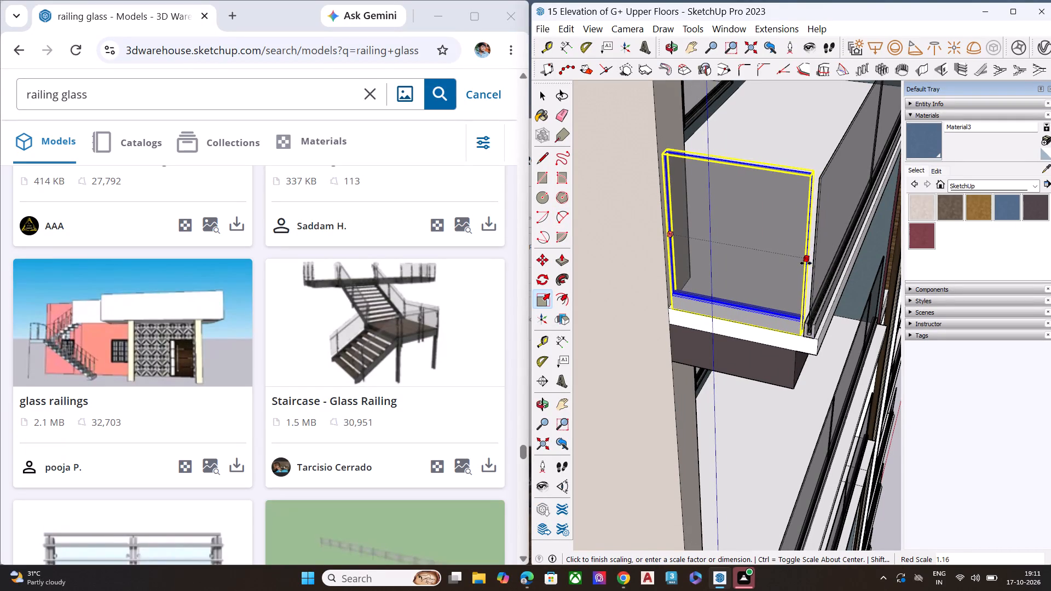
left_click(810, 265)
key("space")
scroll(738, 278, "down", 3)
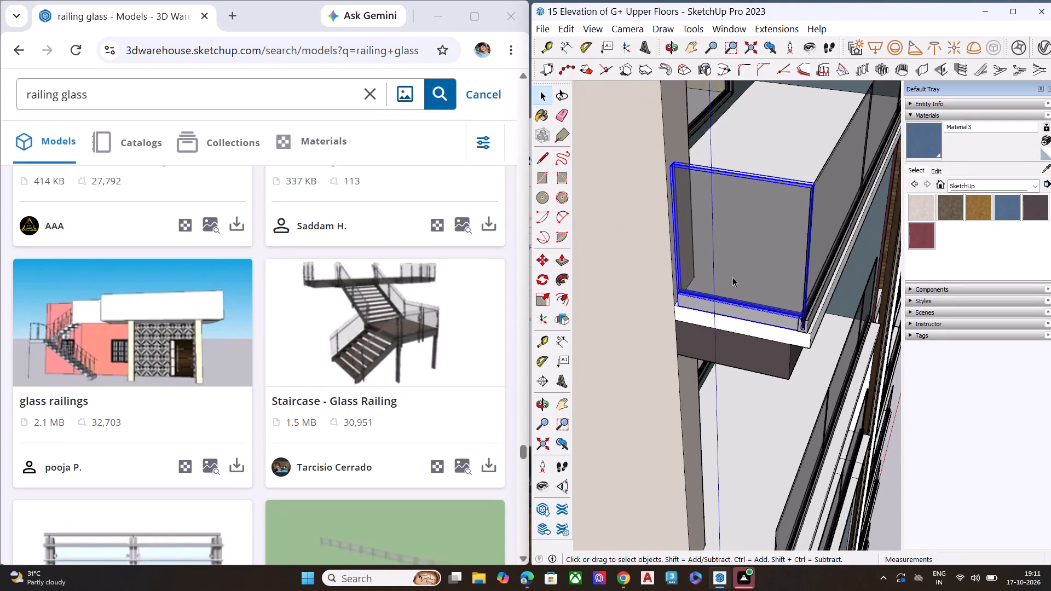
scroll(732, 277, "down", 3)
left_click(885, 385)
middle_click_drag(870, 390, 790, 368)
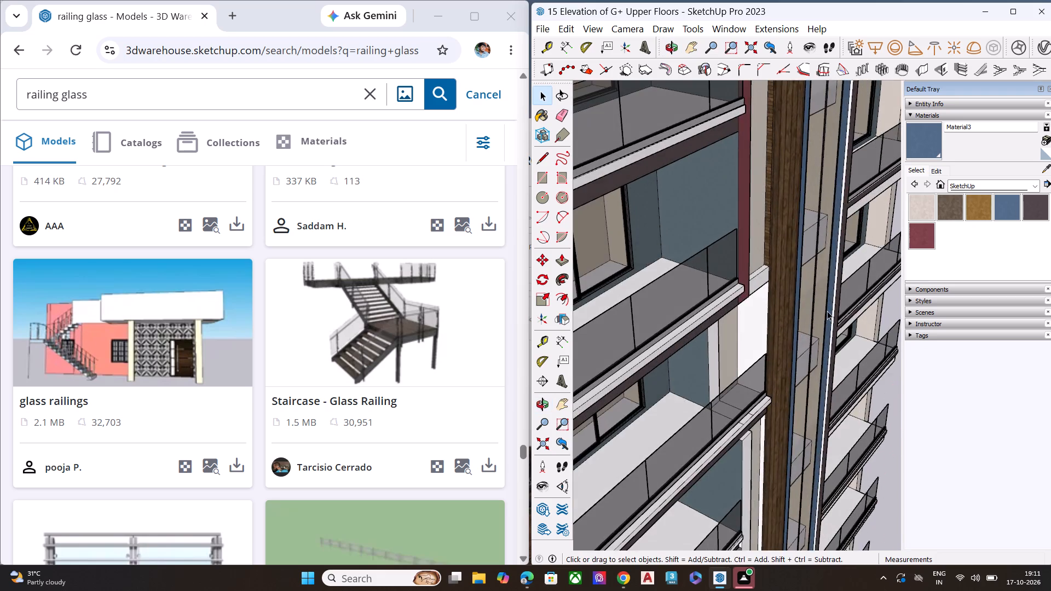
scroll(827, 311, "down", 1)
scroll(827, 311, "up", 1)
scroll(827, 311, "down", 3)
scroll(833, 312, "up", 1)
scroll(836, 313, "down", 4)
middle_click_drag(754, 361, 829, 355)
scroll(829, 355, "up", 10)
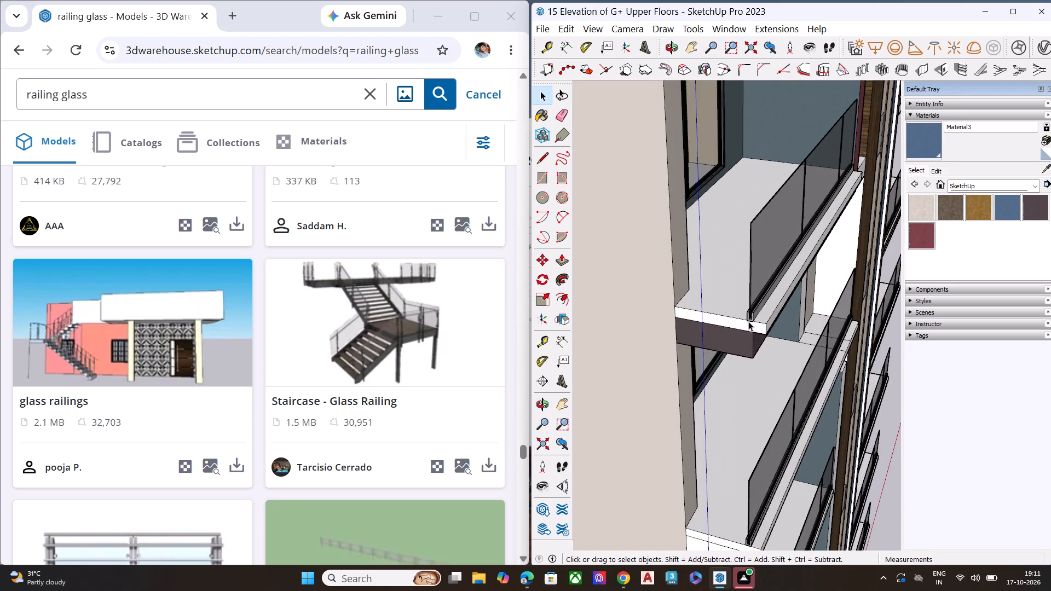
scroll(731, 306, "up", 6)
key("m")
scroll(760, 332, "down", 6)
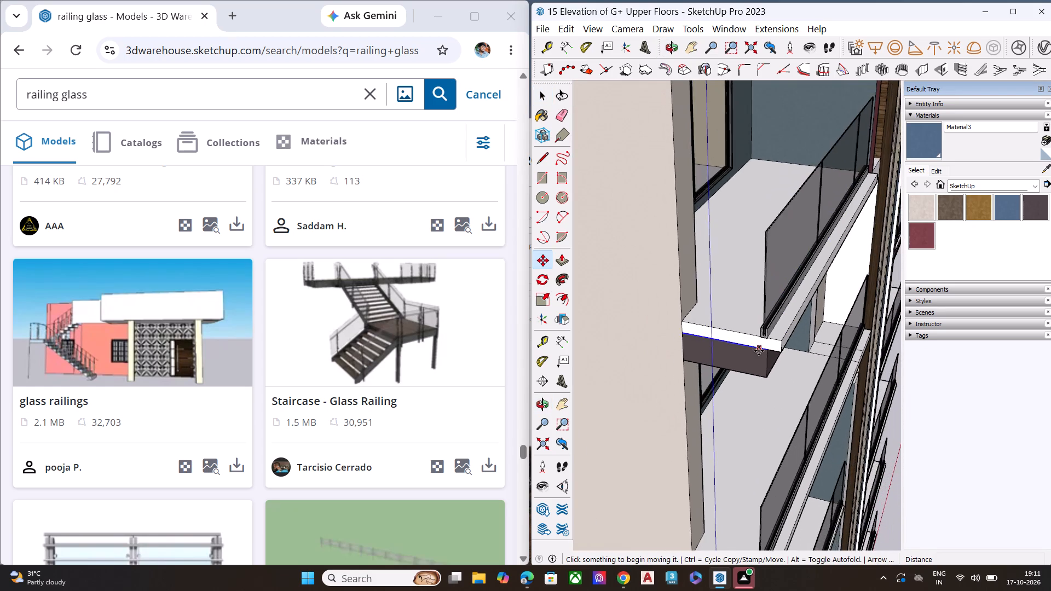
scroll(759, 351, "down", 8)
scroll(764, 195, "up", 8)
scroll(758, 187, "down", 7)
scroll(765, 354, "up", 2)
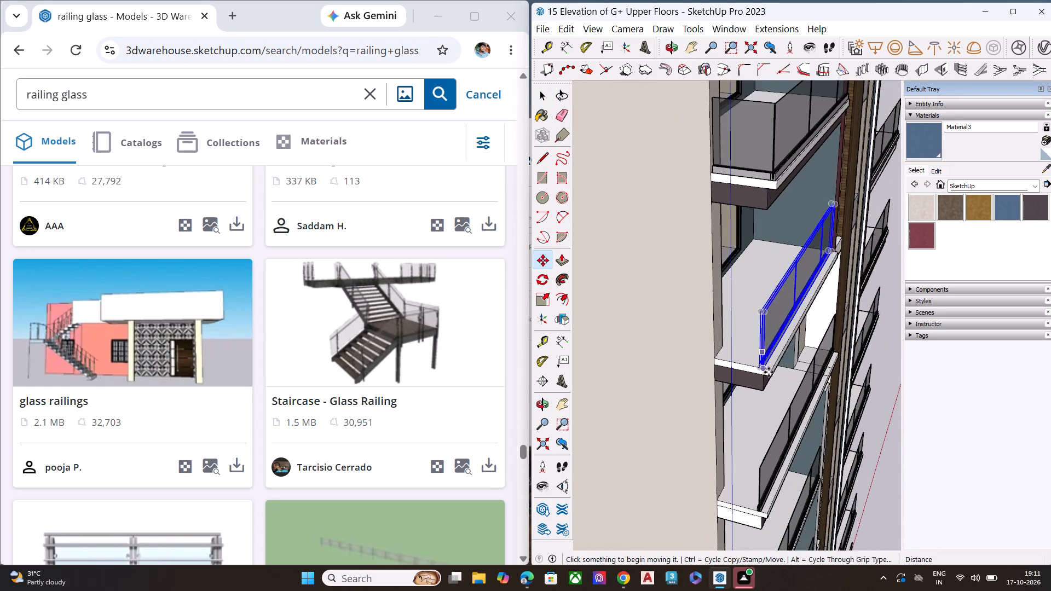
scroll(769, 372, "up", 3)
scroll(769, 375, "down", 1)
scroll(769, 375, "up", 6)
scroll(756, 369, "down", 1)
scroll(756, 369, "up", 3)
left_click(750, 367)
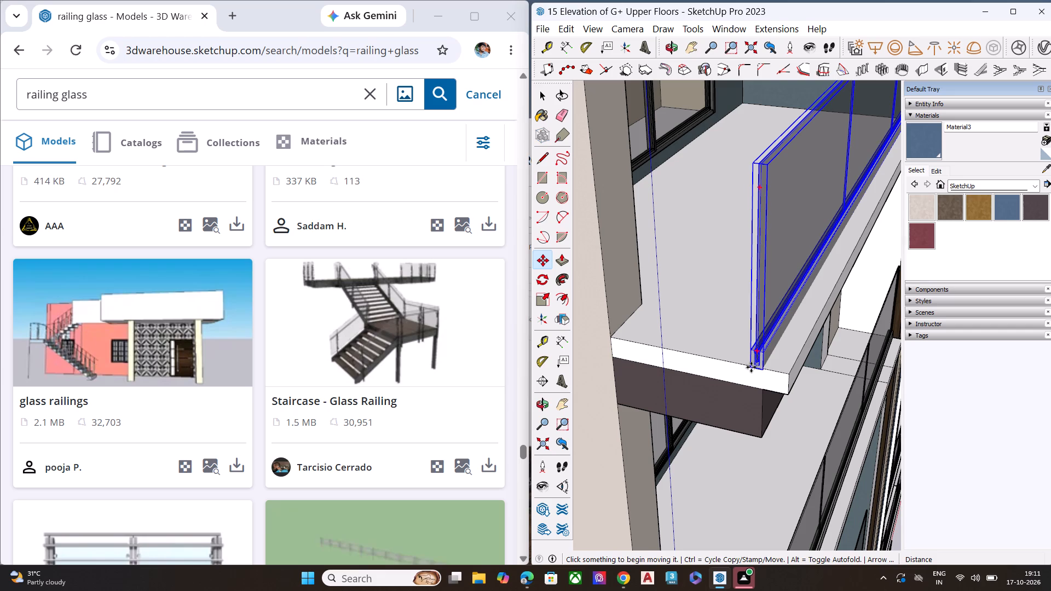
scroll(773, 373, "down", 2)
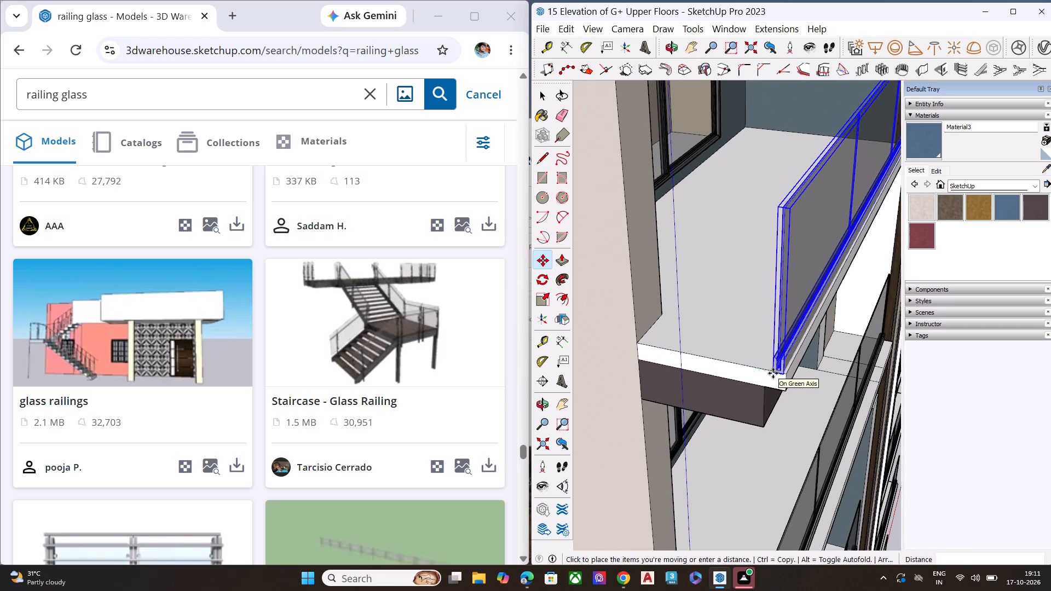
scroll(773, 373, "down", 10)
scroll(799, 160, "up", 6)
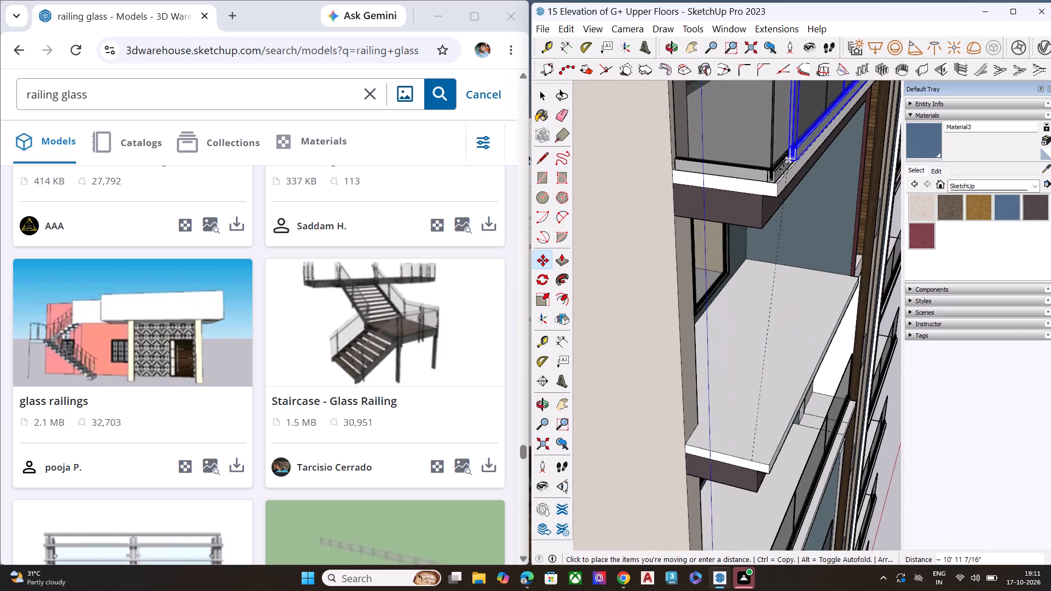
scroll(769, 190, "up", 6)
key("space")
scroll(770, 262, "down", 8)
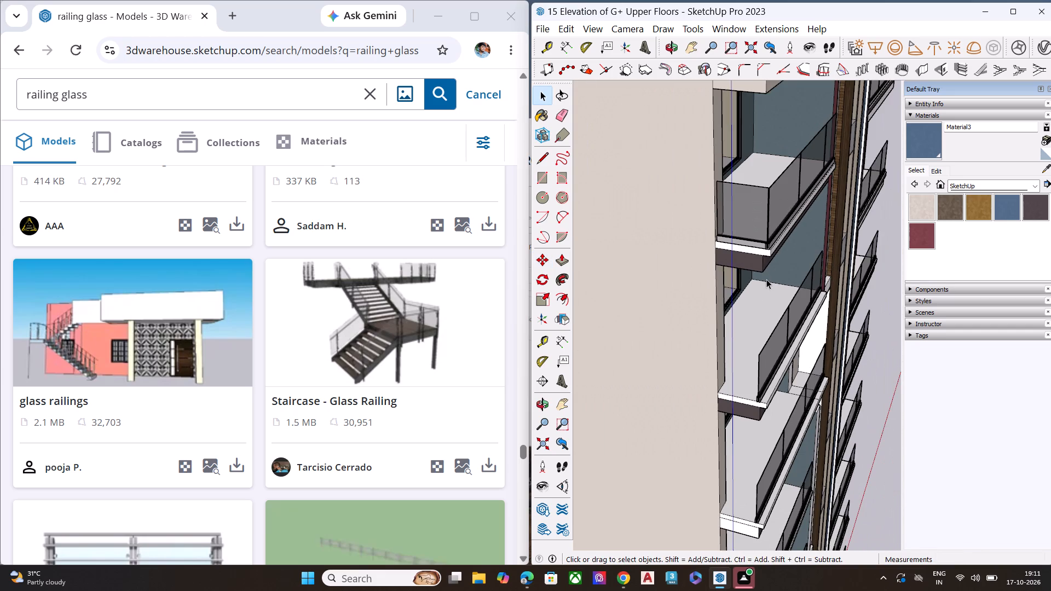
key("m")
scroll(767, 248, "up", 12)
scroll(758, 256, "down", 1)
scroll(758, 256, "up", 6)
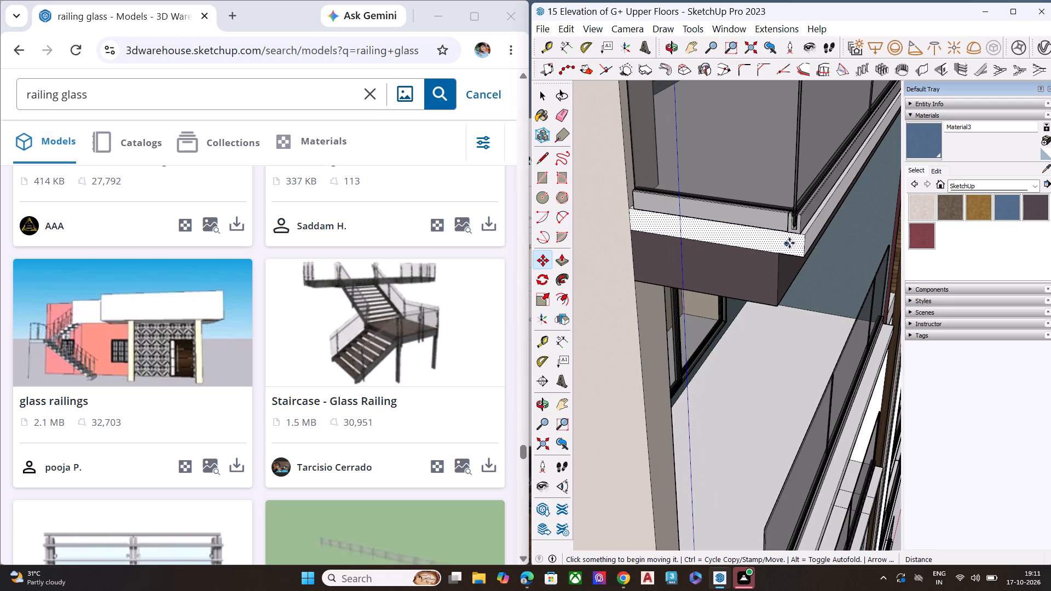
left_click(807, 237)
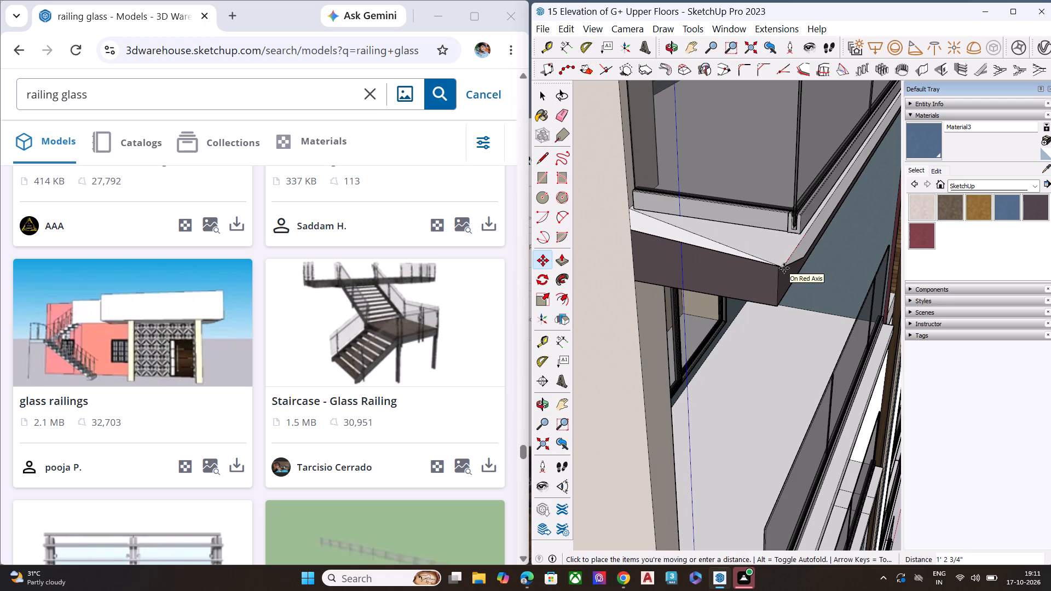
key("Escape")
Delete the front railing of the balcony directly below the uppermost one.
scroll(807, 215, "up", 7)
scroll(807, 215, "down", 1)
scroll(807, 215, "up", 4)
scroll(744, 242, "down", 3)
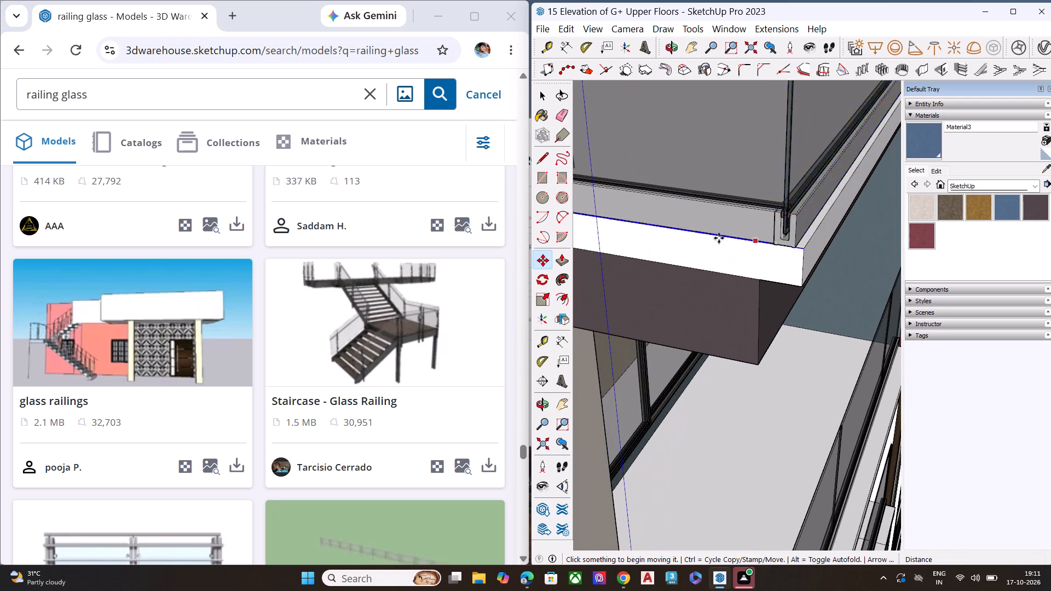
scroll(719, 238, "down", 20)
scroll(719, 238, "down", 1)
scroll(768, 202, "down", 3)
scroll(768, 202, "up", 1)
scroll(768, 202, "down", 2)
scroll(768, 202, "up", 2)
scroll(768, 202, "down", 11)
scroll(757, 343, "up", 1)
scroll(785, 187, "up", 8)
scroll(761, 205, "down", 2)
key("space")
left_click(753, 315)
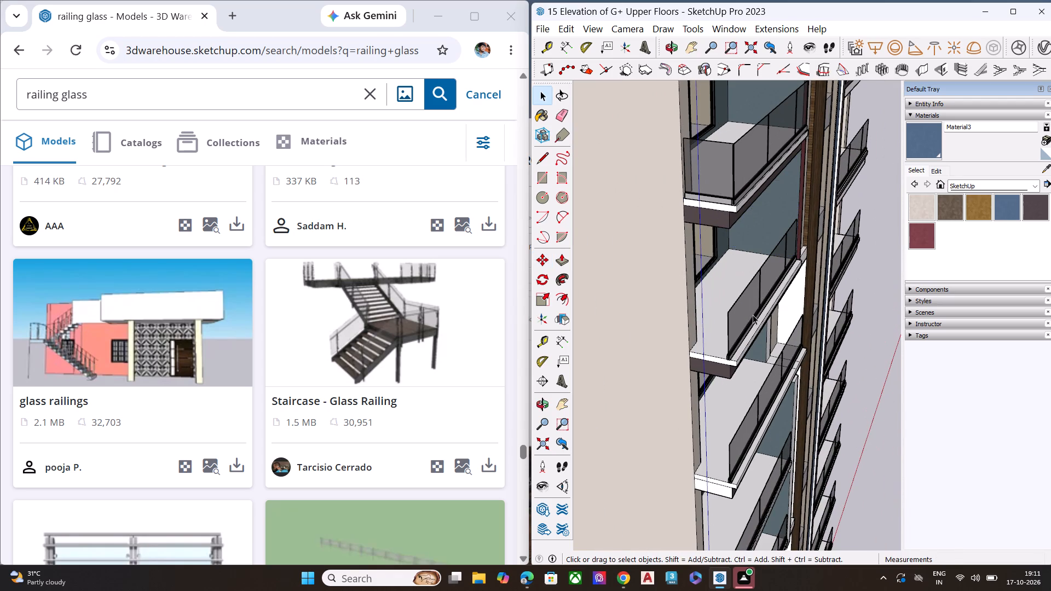
key("Delete")
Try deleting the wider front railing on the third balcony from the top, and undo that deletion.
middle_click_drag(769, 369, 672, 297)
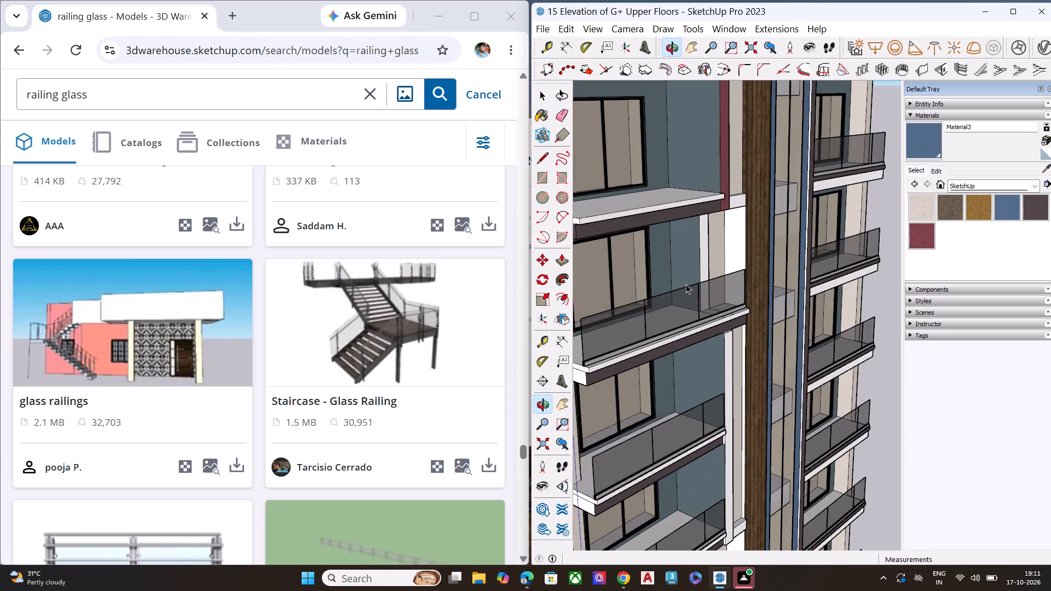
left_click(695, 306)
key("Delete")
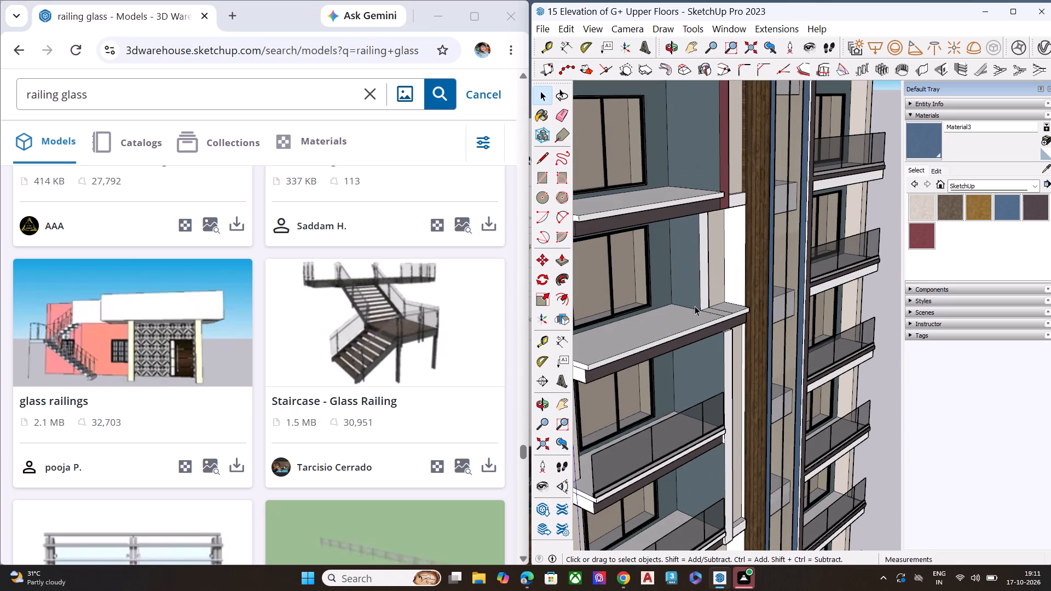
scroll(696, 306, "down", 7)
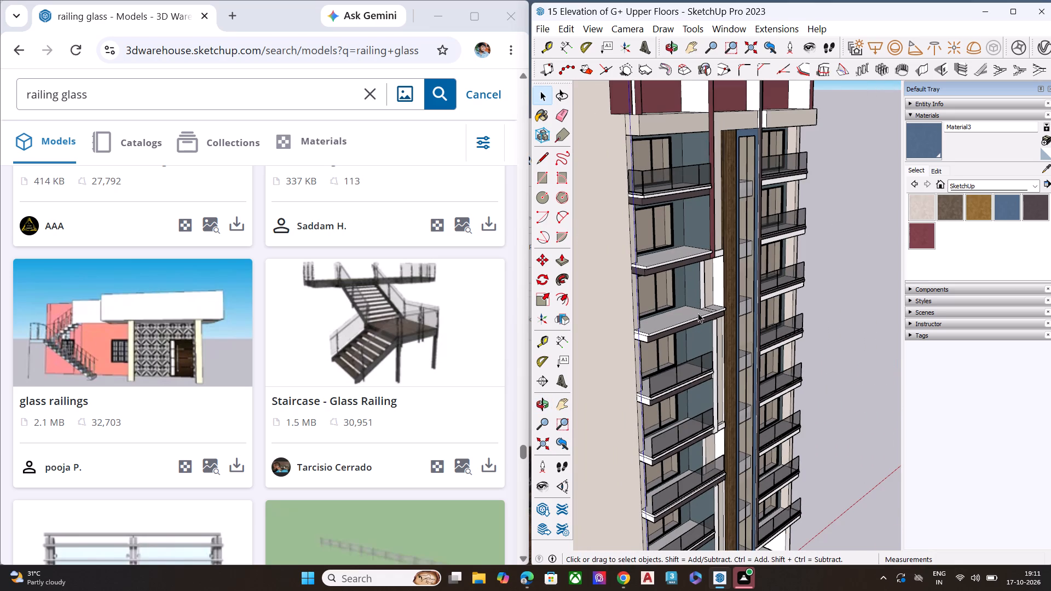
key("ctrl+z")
Delete the front railings of the fourth, fifth, seventh and eighth balconies from the top in the same stack.
scroll(682, 321, "up", 2)
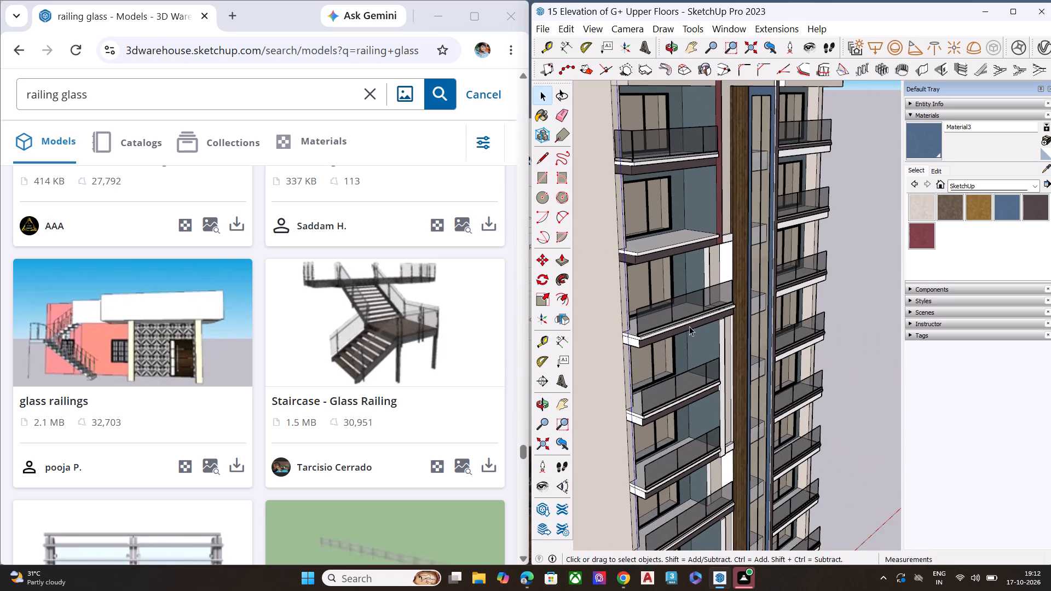
scroll(692, 326, "down", 1)
scroll(692, 326, "up", 1)
scroll(694, 336, "down", 2)
middle_click_drag(695, 368, 702, 337)
scroll(700, 359, "up", 3)
left_click(699, 364)
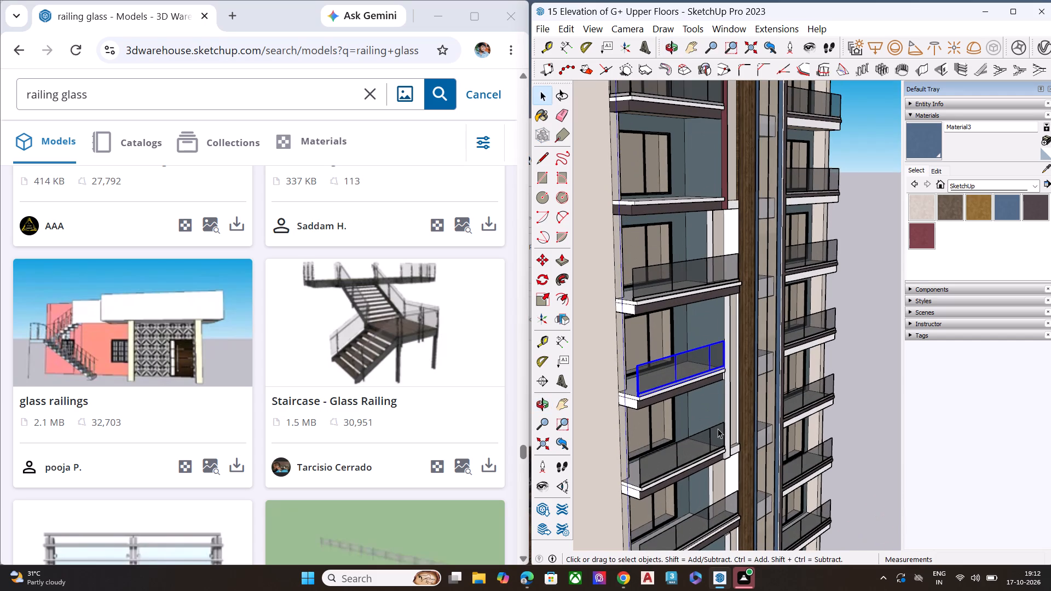
left_click(718, 432, "ctrl")
scroll(680, 319, "down", 4)
scroll(695, 455, "up", 2)
scroll(672, 315, "down", 8)
scroll(693, 431, "up", 2)
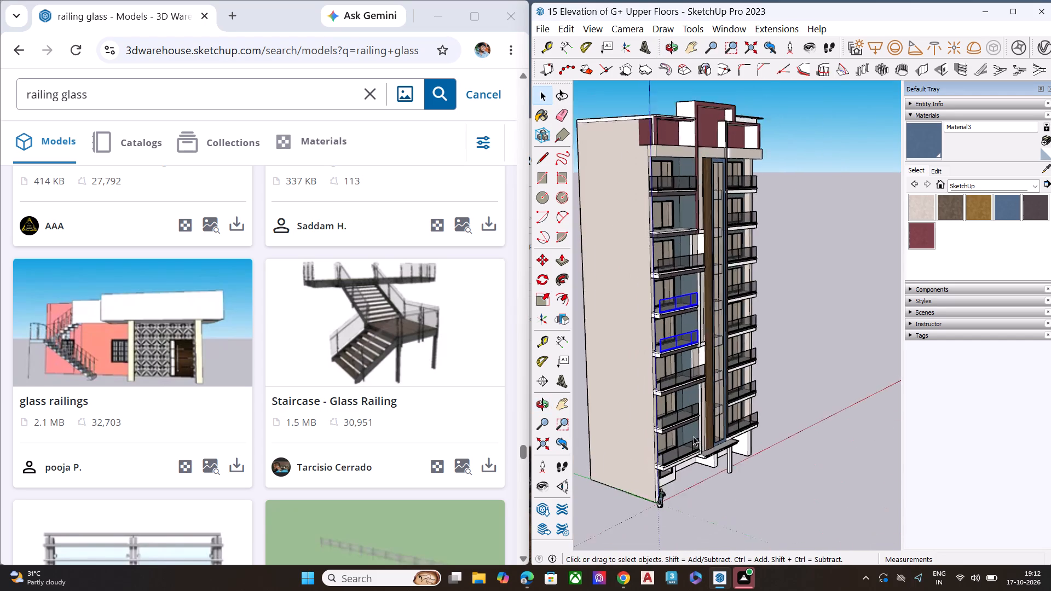
scroll(693, 436, "up", 5)
left_click(686, 459, "ctrl")
left_click(685, 395, "ctrl")
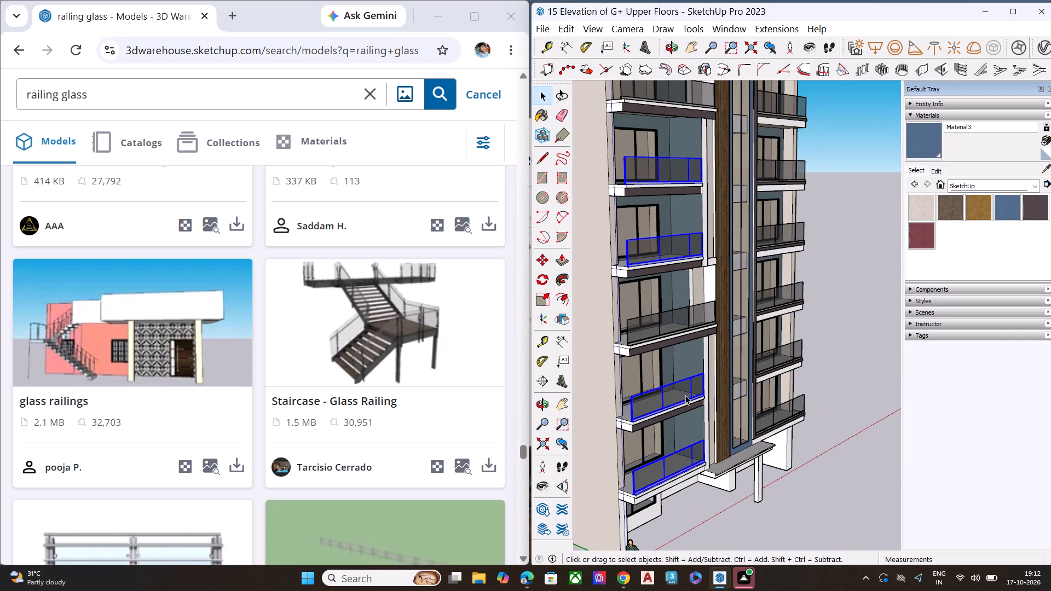
key("Delete")
Copy the uppermost balcony's front and side glass railings 10' 3 5/16" down onto the balcony directly below, matching slab corners.
scroll(690, 392, "down", 6)
scroll(673, 96, "up", 4)
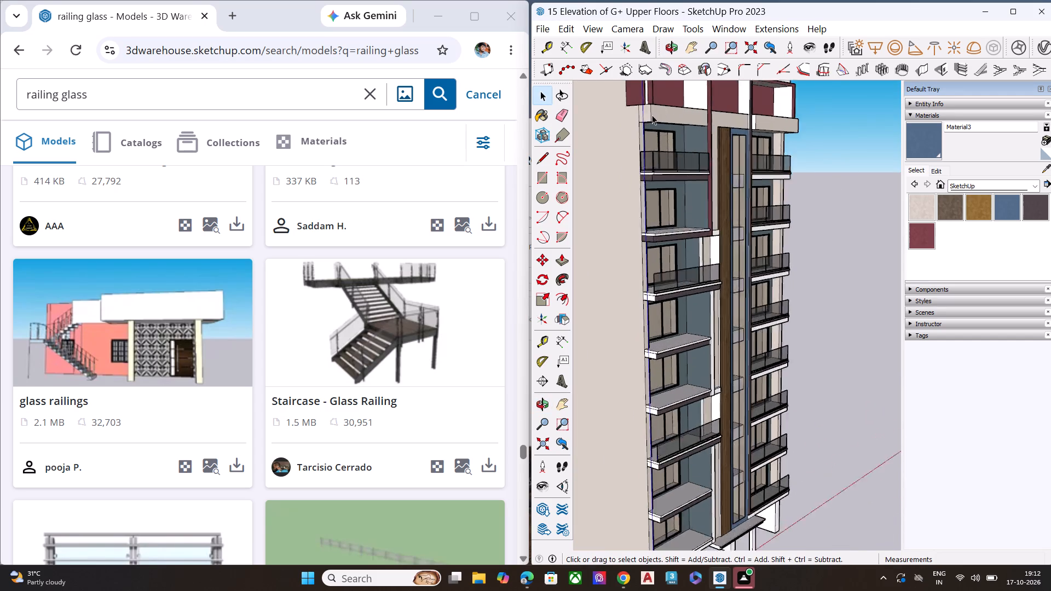
scroll(652, 115, "up", 3)
scroll(630, 173, "up", 8)
scroll(605, 181, "down", 1)
middle_click_drag(663, 194, 675, 250)
scroll(675, 250, "up", 15)
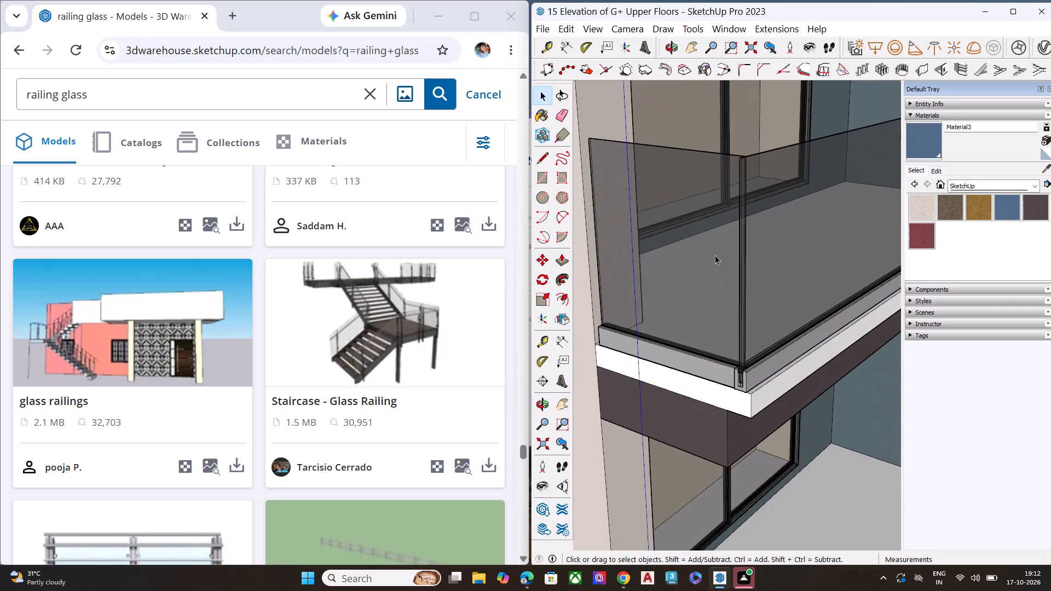
scroll(743, 355, "up", 5)
left_click(715, 364, "ctrl")
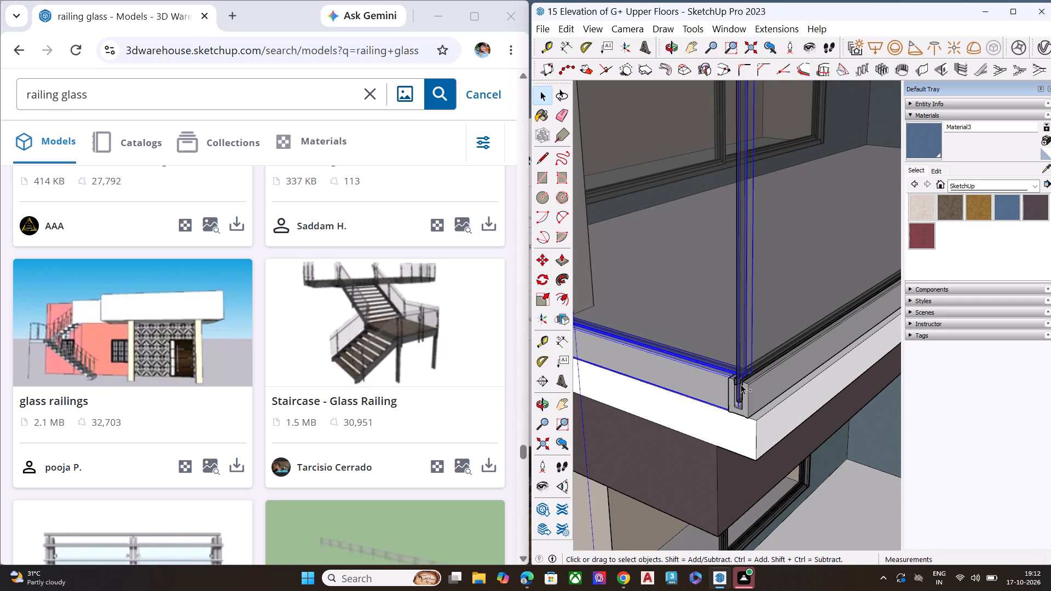
left_click(741, 386, "ctrl")
scroll(742, 326, "down", 7)
middle_click_drag(772, 373, 749, 302)
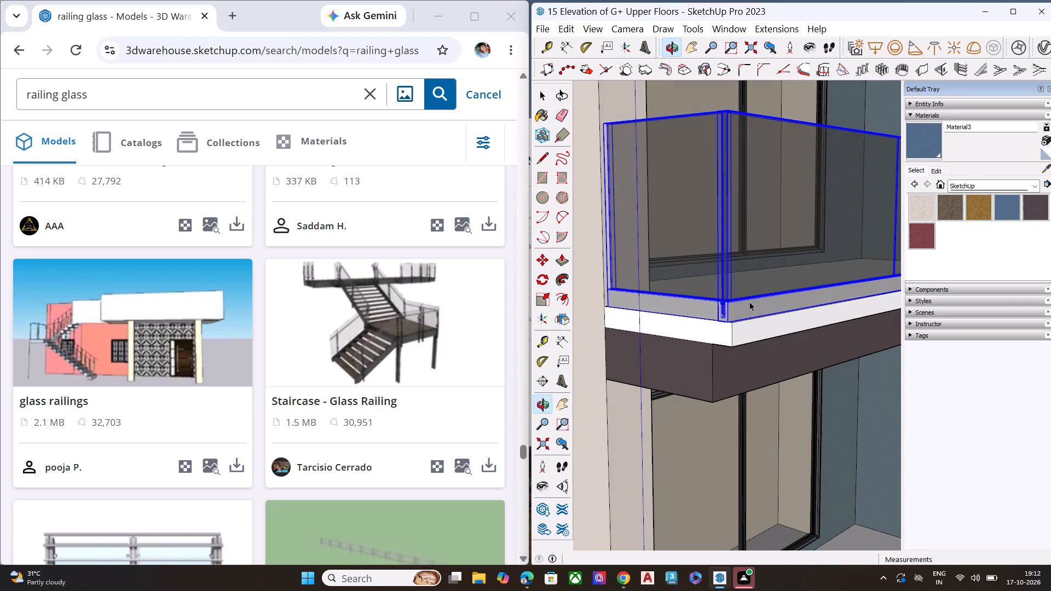
key("m")
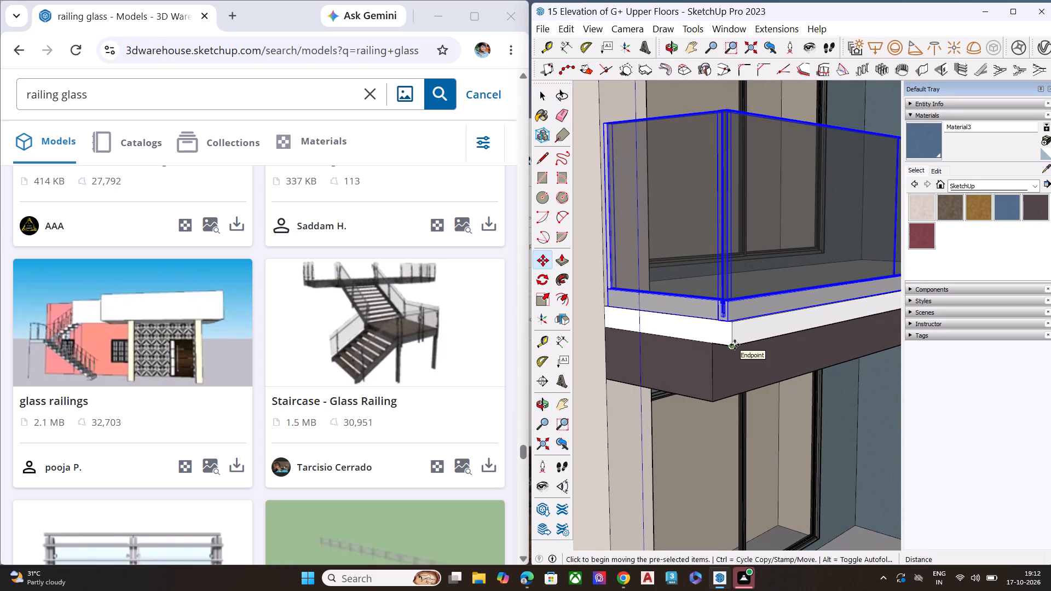
left_click(730, 345)
scroll(651, 243, "down", 9)
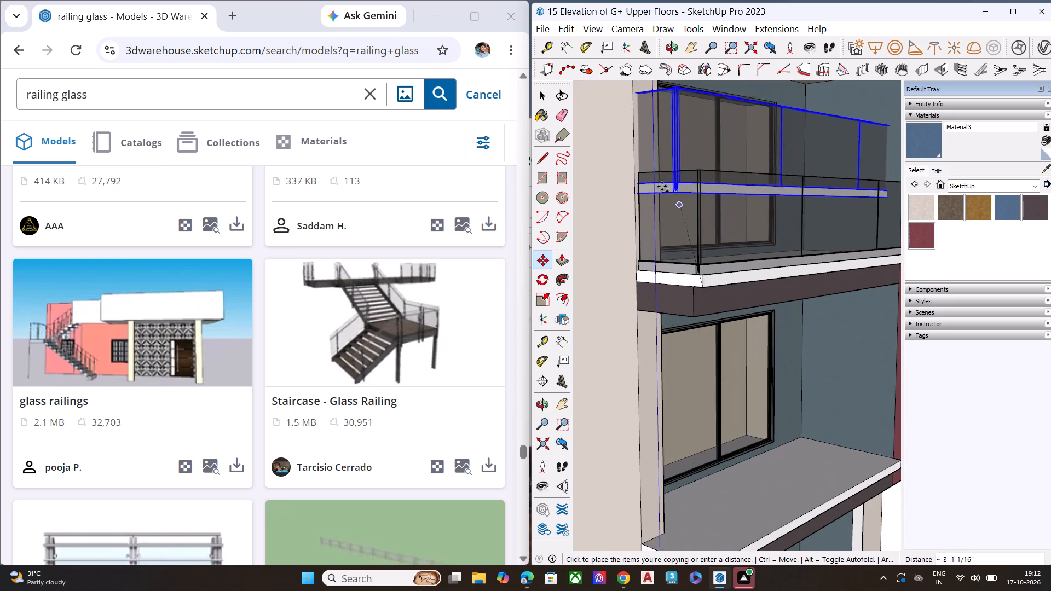
scroll(649, 185, "down", 8)
scroll(665, 334, "up", 1)
scroll(661, 344, "down", 1)
scroll(659, 347, "up", 8)
scroll(677, 386, "down", 1)
scroll(678, 387, "up", 2)
scroll(680, 388, "down", 1)
scroll(680, 388, "up", 4)
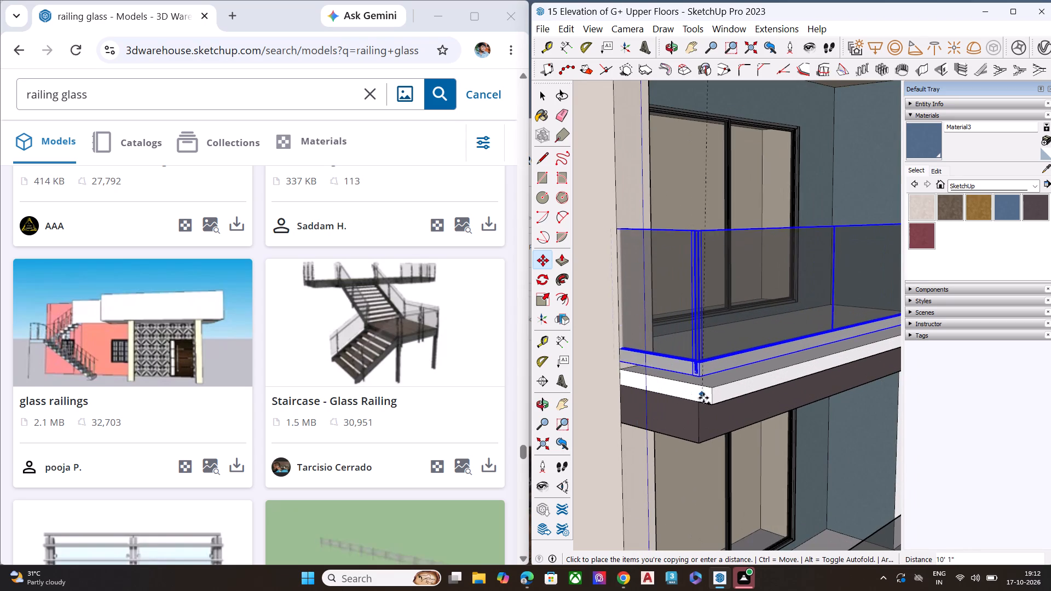
left_click(711, 405)
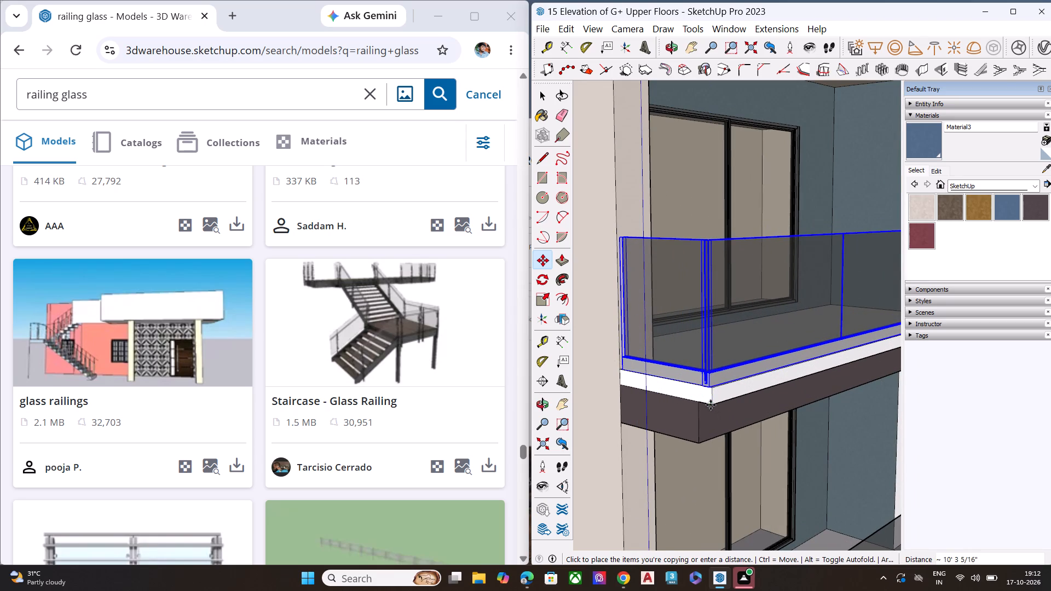
Copy the second balcony's front and side railings 20' 6 5/8" down onto the fourth balcony from the top, matching slab corners.
left_click(709, 405)
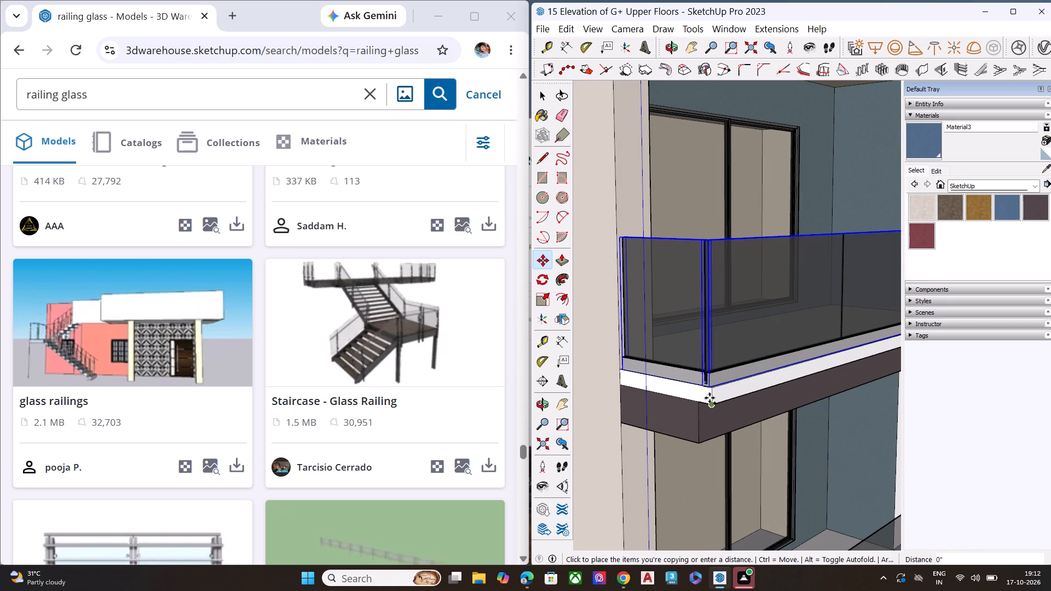
scroll(675, 341, "down", 7)
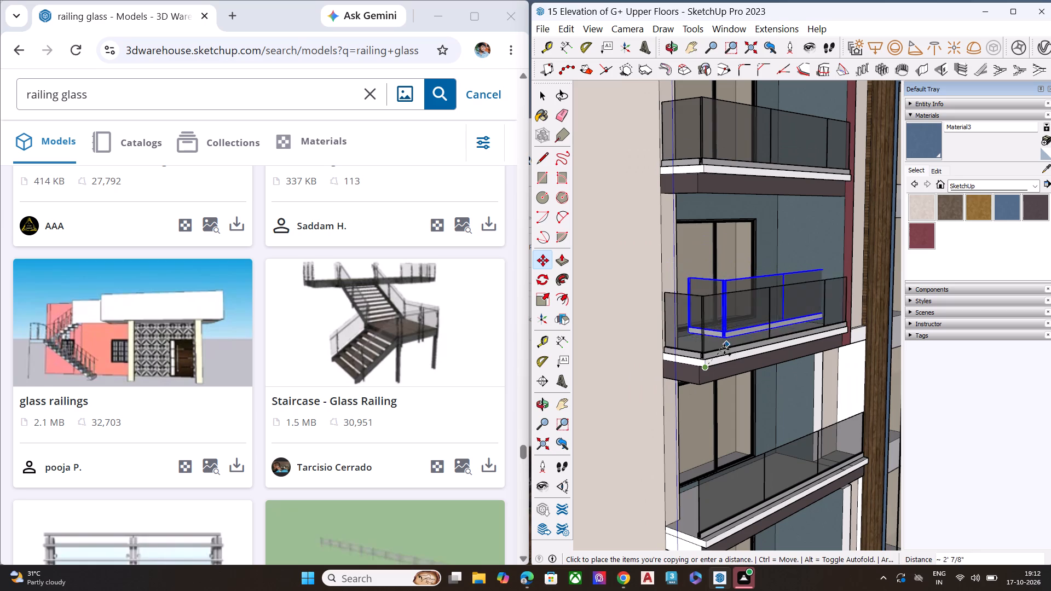
scroll(714, 368, "down", 1)
scroll(714, 368, "up", 2)
scroll(714, 368, "down", 8)
scroll(723, 349, "up", 2)
scroll(724, 349, "down", 6)
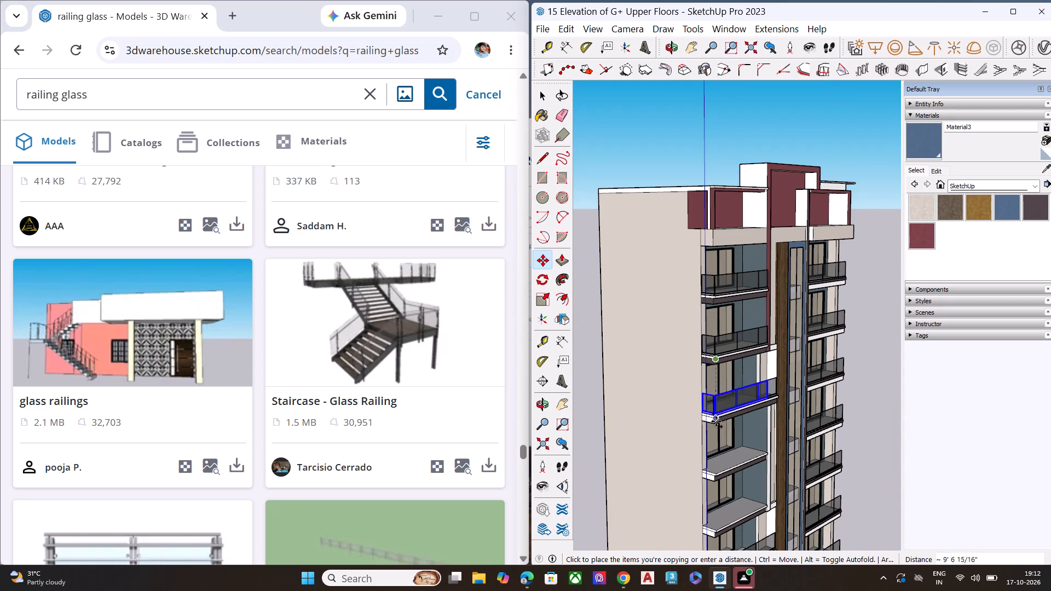
scroll(719, 467, "up", 14)
scroll(711, 480, "down", 2)
scroll(711, 480, "up", 1)
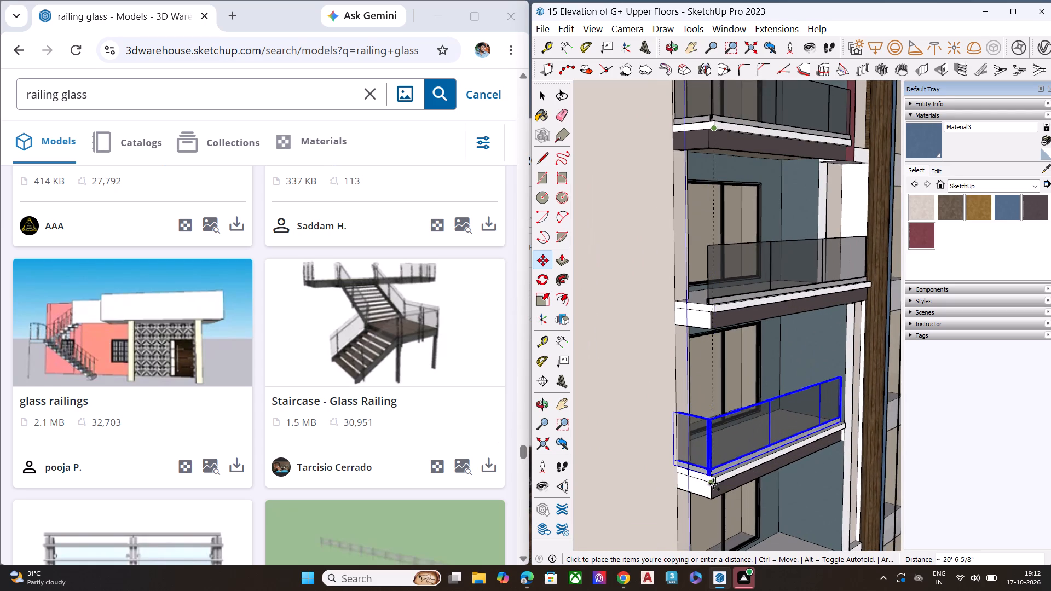
scroll(713, 484, "up", 1)
scroll(713, 484, "down", 1)
scroll(713, 484, "up", 9)
scroll(723, 480, "up", 12)
left_click(717, 481)
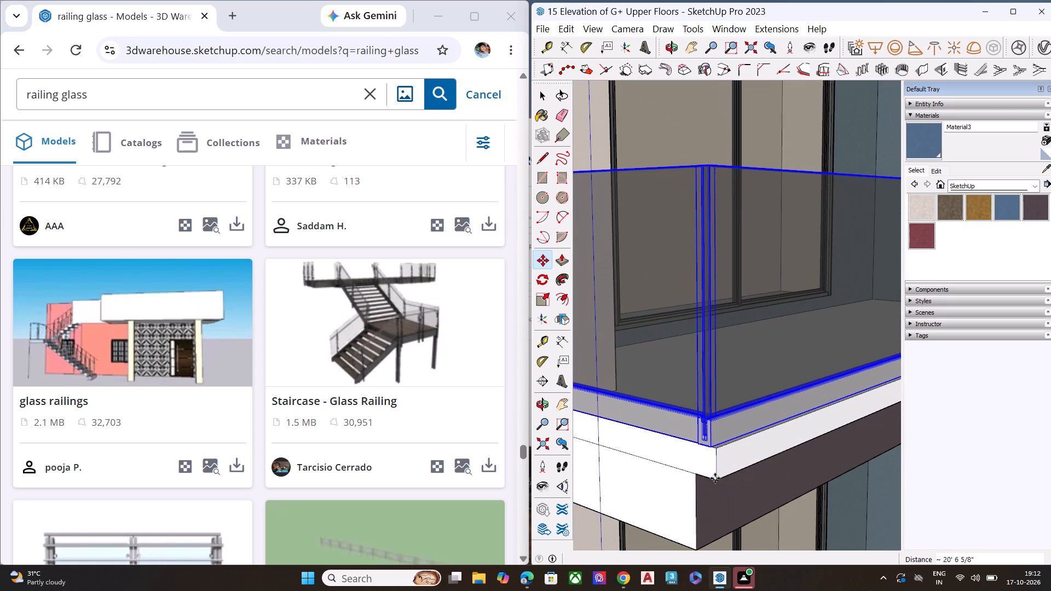
Copy the fourth balcony's front and side railings 10' 3 5/16" down onto the fifth balcony from the top, matching slab corners.
left_click(715, 480)
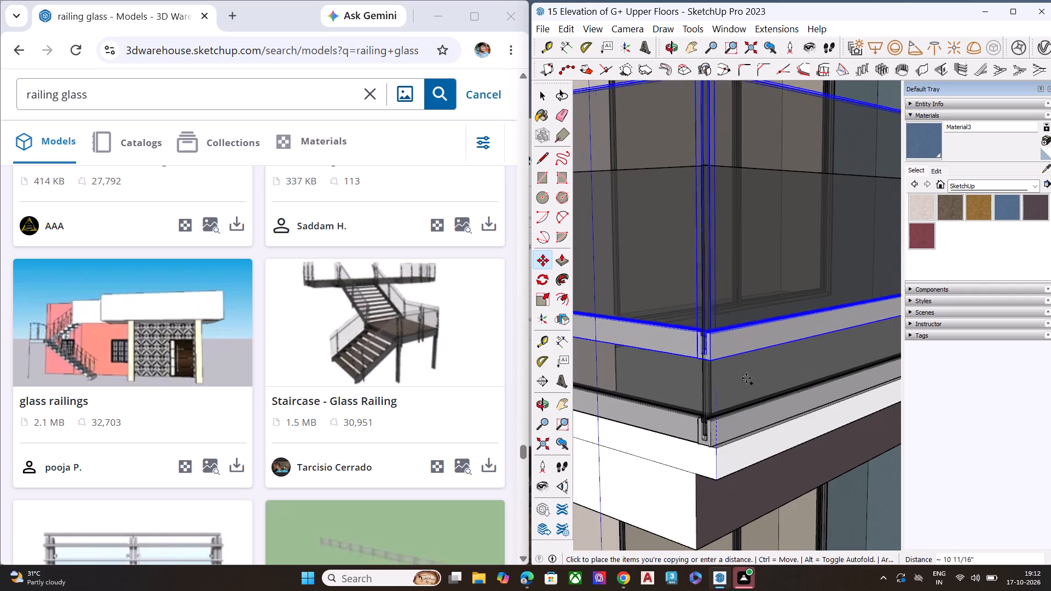
scroll(752, 377, "down", 8)
scroll(688, 336, "down", 7)
scroll(692, 333, "up", 1)
scroll(696, 331, "down", 9)
scroll(703, 450, "up", 4)
scroll(707, 457, "down", 1)
scroll(708, 459, "up", 6)
scroll(709, 460, "down", 2)
scroll(709, 460, "up", 1)
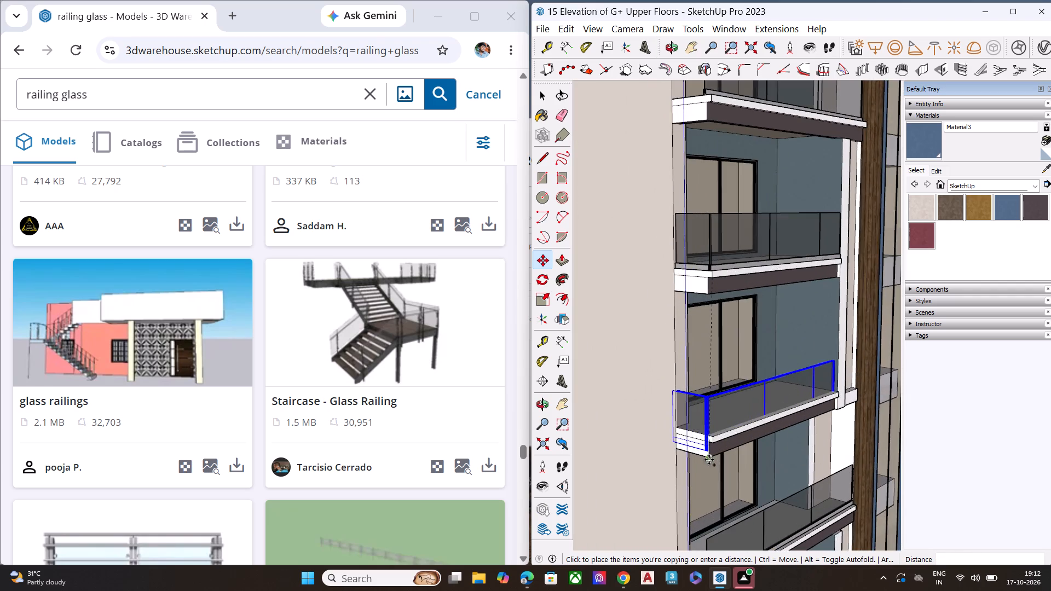
scroll(715, 450, "up", 2)
scroll(714, 449, "down", 1)
scroll(713, 448, "up", 1)
scroll(713, 448, "down", 1)
scroll(713, 448, "up", 9)
scroll(706, 437, "down", 2)
scroll(706, 437, "up", 3)
scroll(706, 437, "down", 2)
scroll(706, 437, "up", 12)
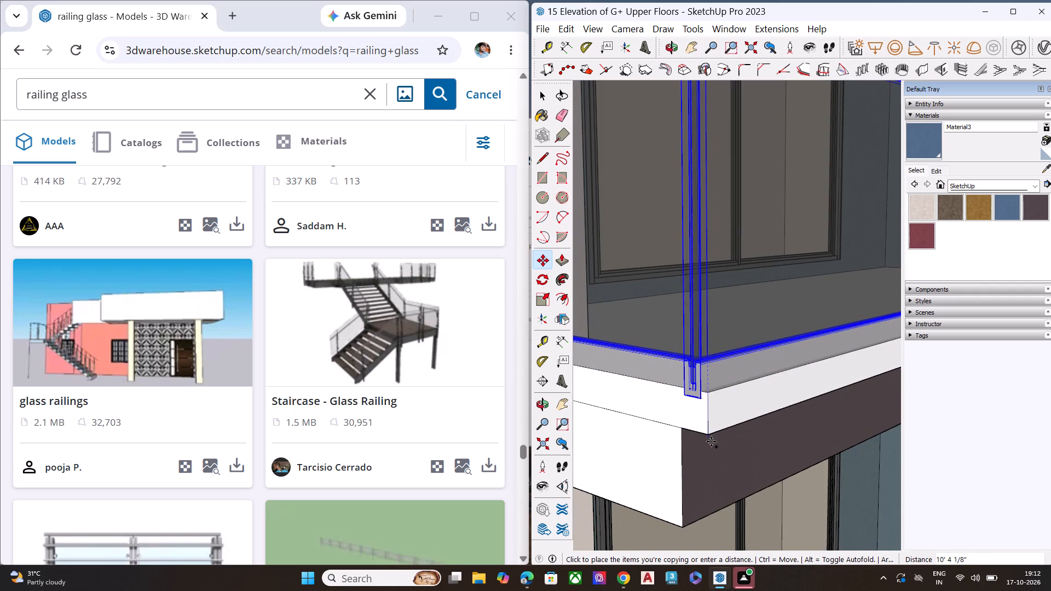
left_click(709, 436)
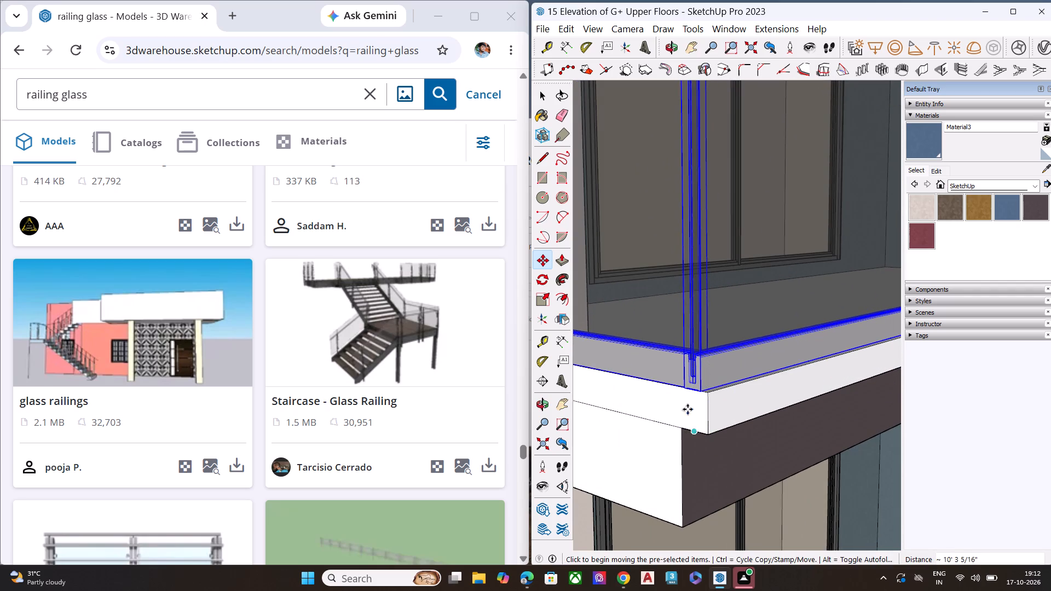
Copy the fifth balcony's front and side railings down onto the seventh balcony from the top, matching slab corners.
left_click(710, 434)
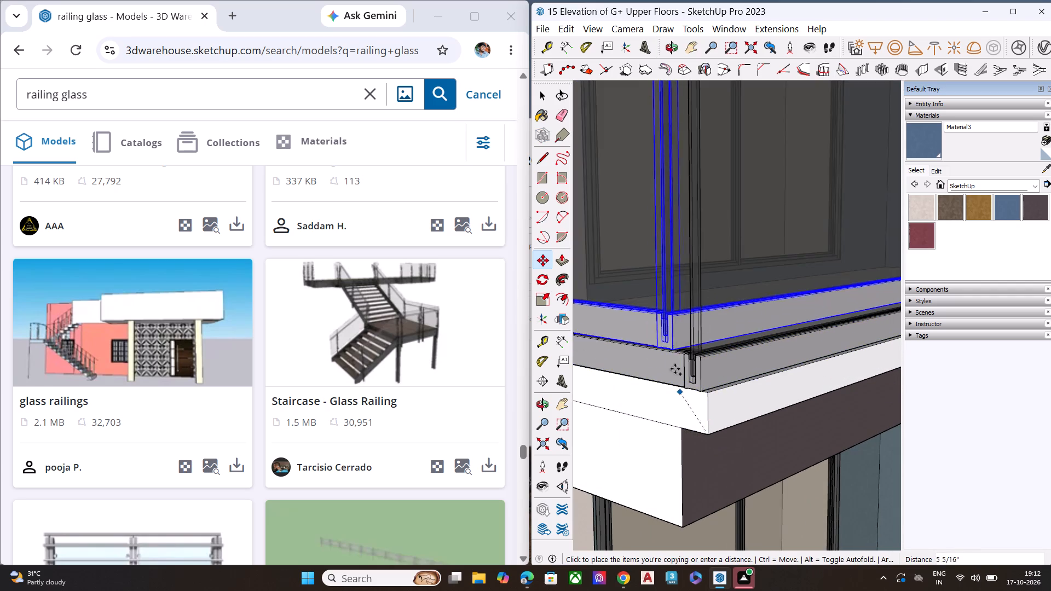
scroll(690, 351, "down", 8)
scroll(698, 347, "up", 1)
scroll(698, 347, "down", 6)
scroll(698, 347, "up", 1)
scroll(698, 346, "down", 6)
scroll(724, 333, "up", 1)
scroll(724, 333, "down", 8)
scroll(724, 333, "up", 1)
scroll(724, 333, "down", 5)
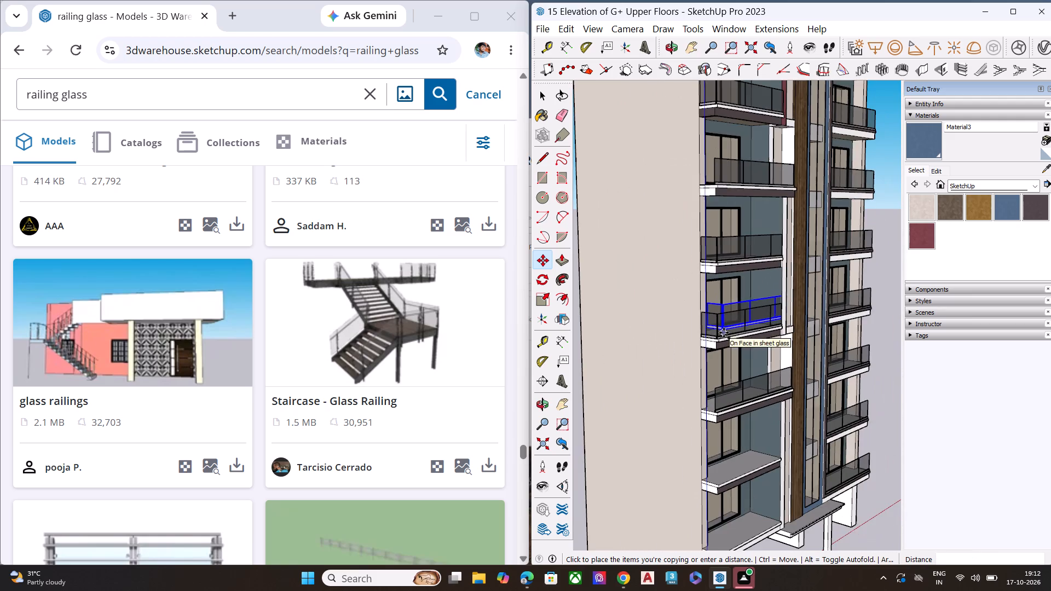
scroll(724, 333, "down", 6)
middle_click_drag(725, 442, 754, 383)
scroll(752, 386, "up", 3)
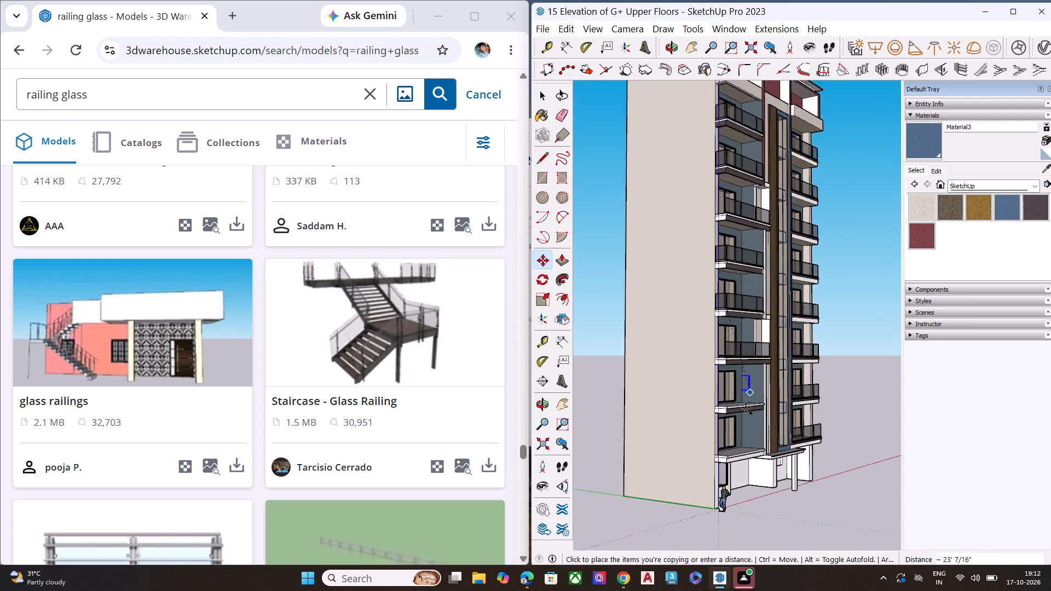
scroll(745, 409, "down", 1)
scroll(743, 412, "up", 7)
scroll(702, 421, "down", 1)
scroll(702, 421, "up", 7)
scroll(718, 396, "down", 1)
scroll(718, 395, "up", 7)
scroll(739, 384, "down", 3)
scroll(739, 384, "up", 3)
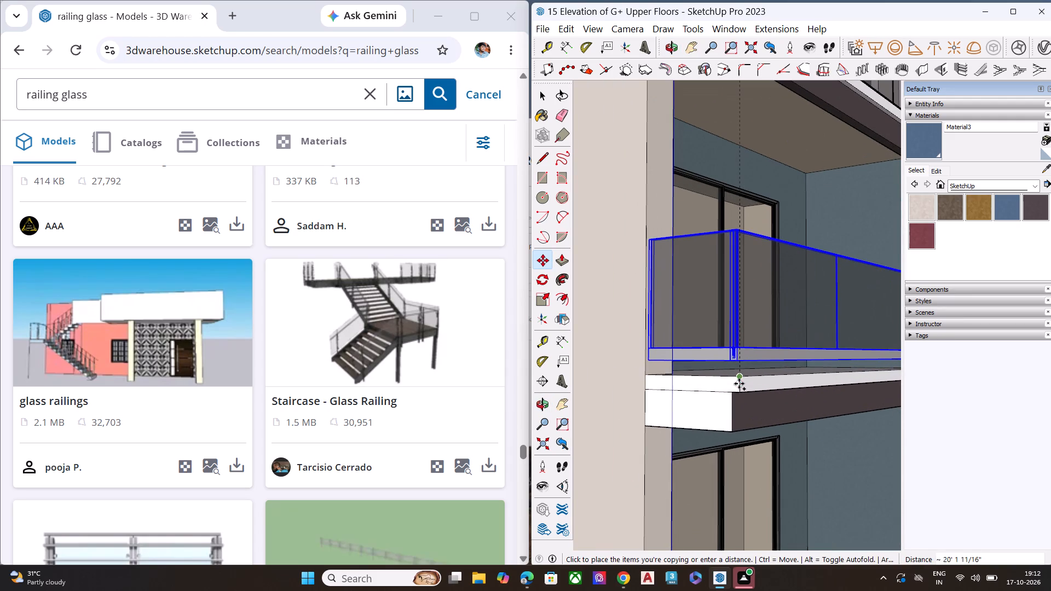
scroll(741, 390, "up", 2)
scroll(740, 390, "down", 1)
scroll(740, 390, "up", 3)
scroll(740, 390, "down", 1)
scroll(740, 390, "up", 11)
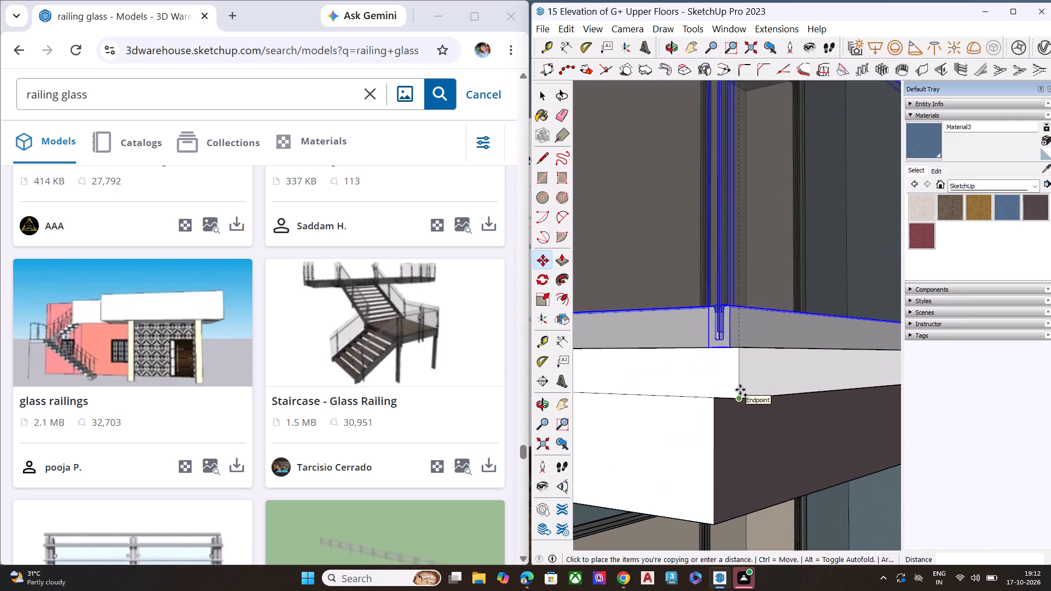
left_click(740, 401)
Copy the seventh balcony's front and side railings 10' 3 5/16" down onto the eighth, lowest balcony, and clear the selection.
scroll(699, 322, "down", 7)
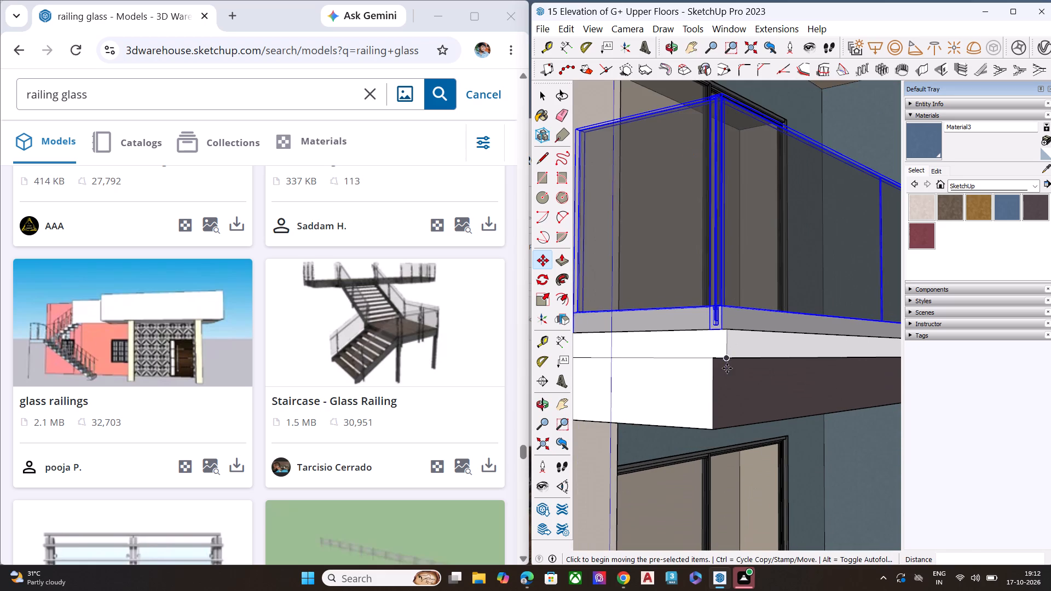
left_click(725, 361)
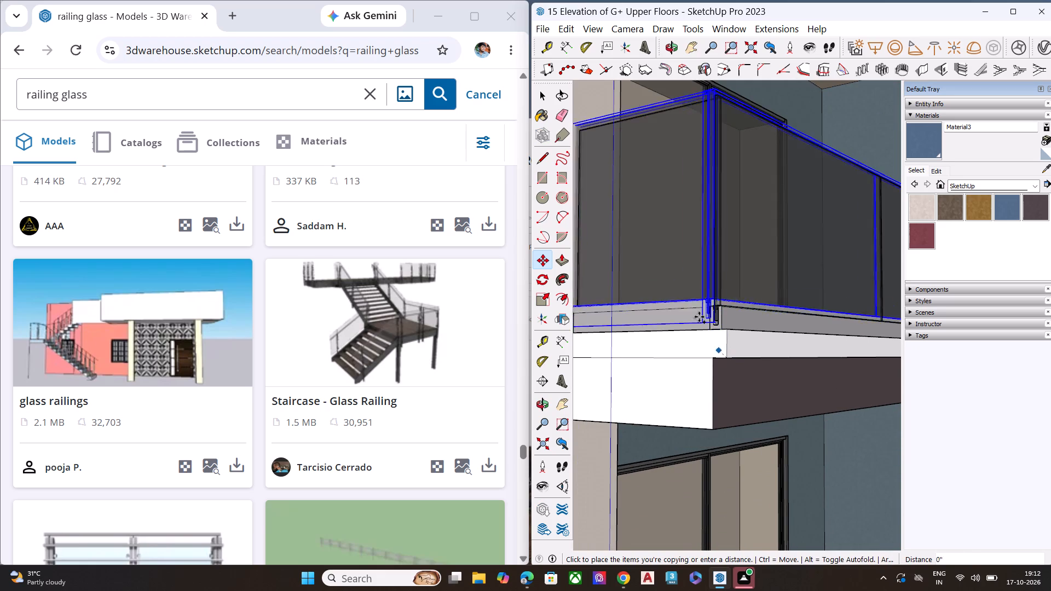
scroll(716, 283, "down", 8)
scroll(757, 279, "up", 1)
scroll(757, 279, "down", 6)
scroll(744, 267, "up", 1)
scroll(743, 266, "down", 12)
scroll(738, 371, "up", 9)
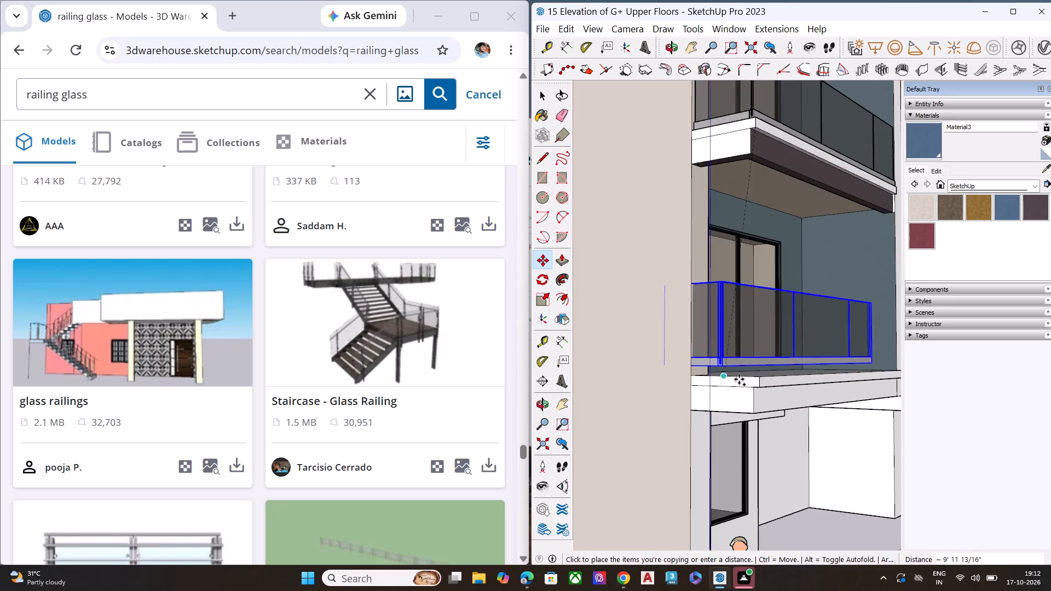
scroll(753, 383, "down", 1)
scroll(753, 383, "up", 1)
scroll(753, 383, "down", 1)
scroll(753, 383, "up", 10)
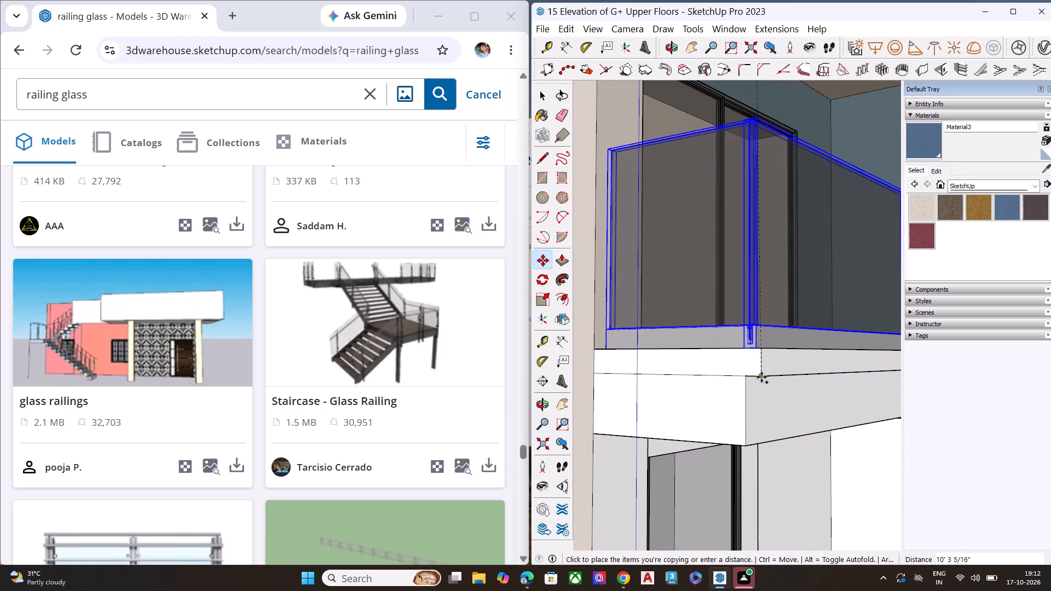
left_click(761, 377)
key("space")
scroll(717, 370, "down", 4)
scroll(718, 373, "up", 1)
scroll(718, 373, "down", 12)
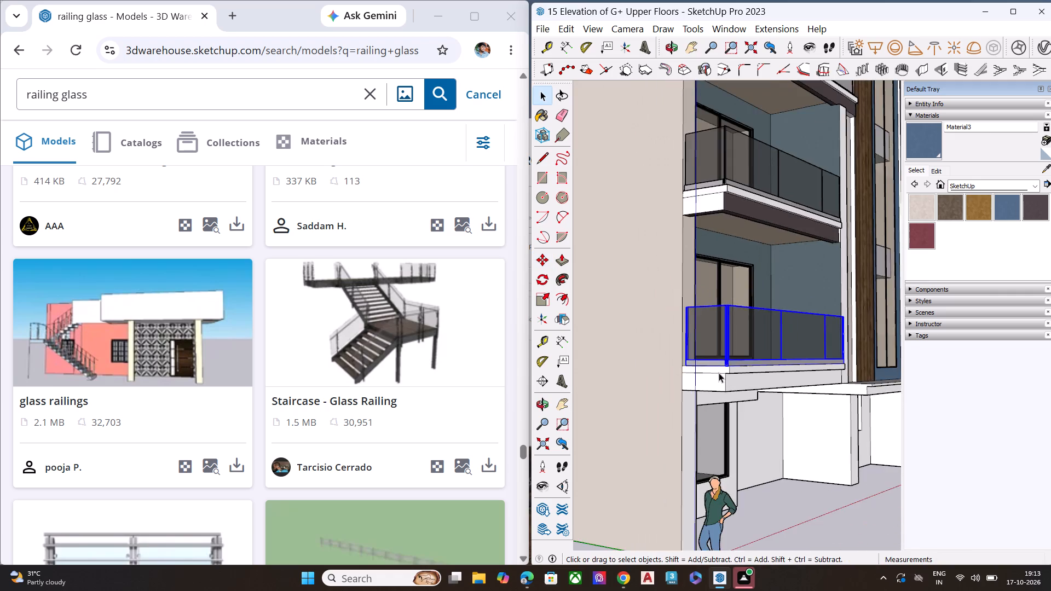
scroll(719, 373, "down", 9)
left_click(771, 480)
Move the wider front railing on the sixth balcony from the top about 3 3/8" outward to the slab's front edge.
middle_click_drag(768, 421, 746, 532)
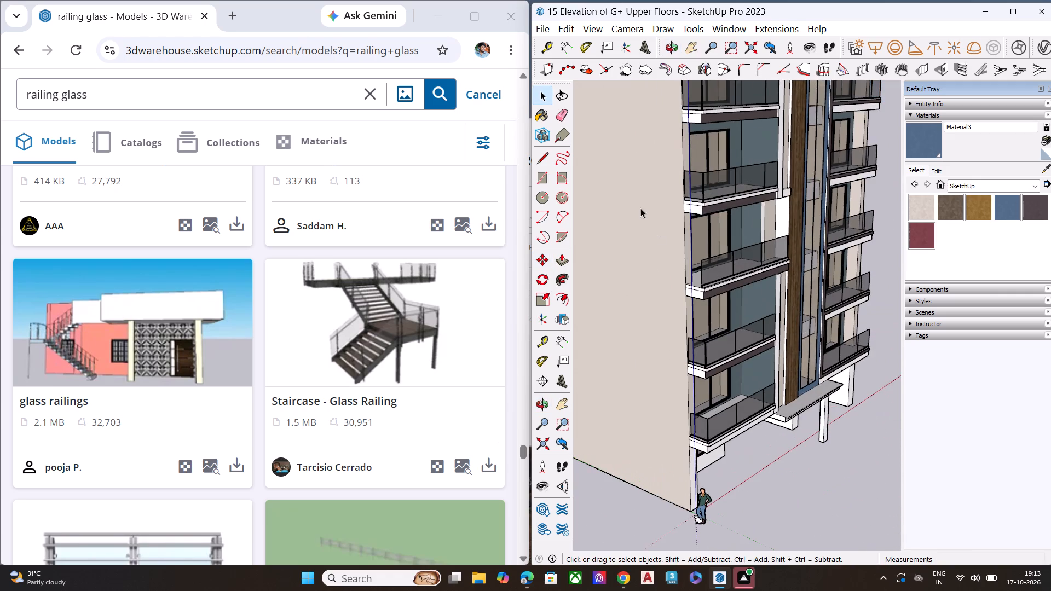
scroll(640, 208, "up", 8)
scroll(680, 275, "down", 9)
scroll(711, 312, "up", 13)
middle_click_drag(715, 322, 729, 387)
middle_click_drag(741, 408, 755, 459)
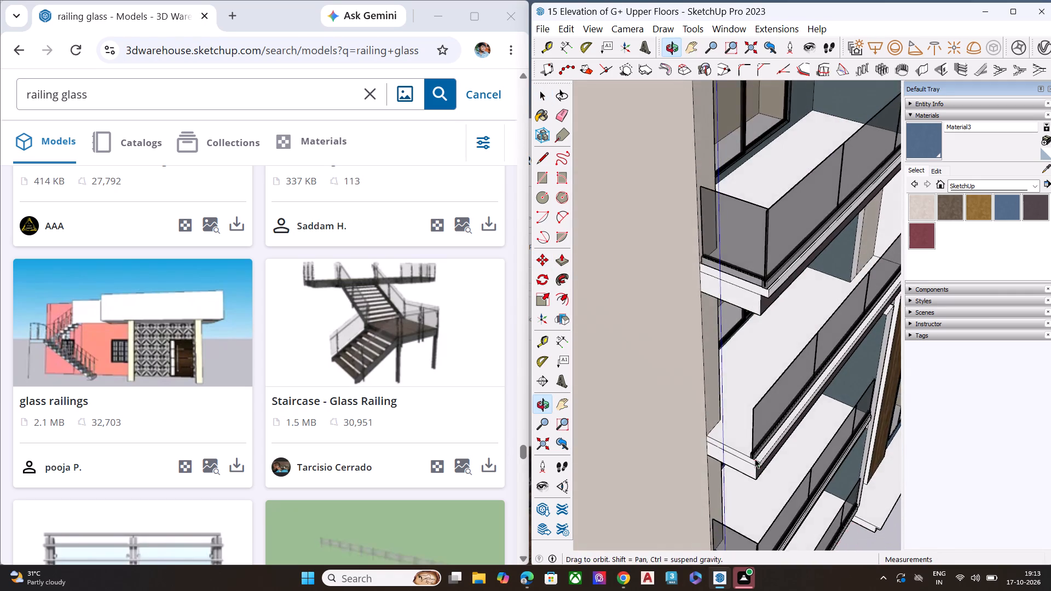
scroll(775, 445, "up", 1)
scroll(794, 432, "down", 2)
scroll(794, 432, "up", 6)
left_click(736, 459)
scroll(725, 484, "up", 1)
scroll(724, 485, "down", 1)
scroll(723, 486, "up", 3)
scroll(722, 488, "down", 1)
scroll(722, 488, "up", 3)
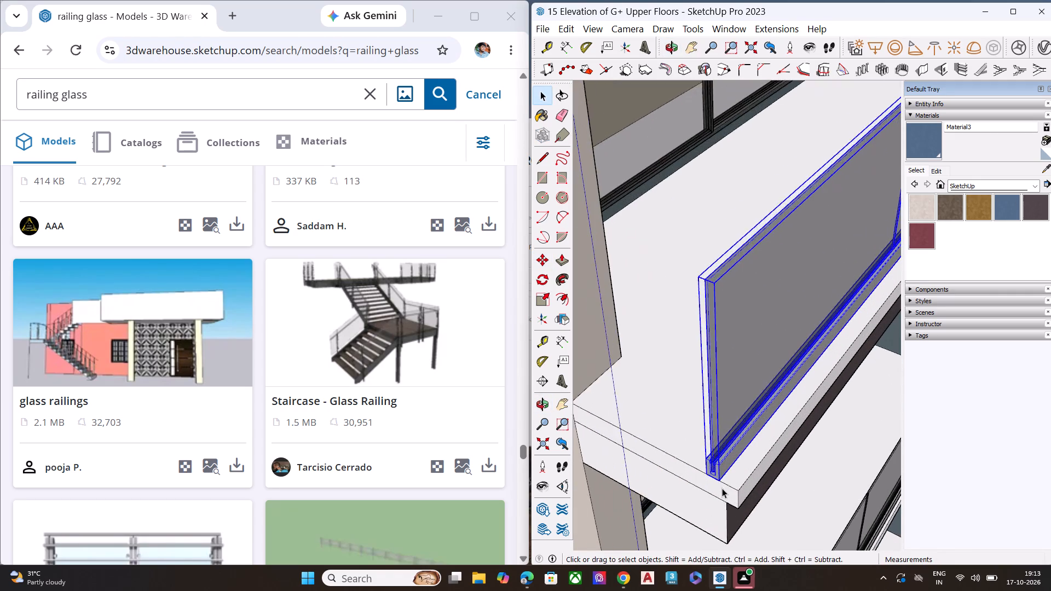
scroll(722, 488, "up", 6)
key("m")
left_click(691, 466)
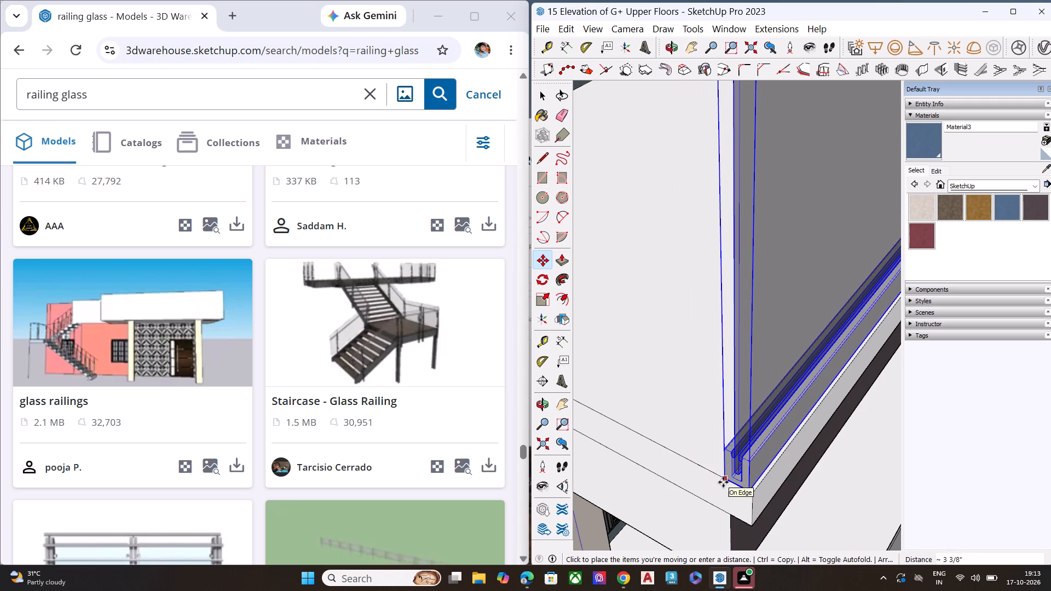
left_click(720, 480)
key("space")
Examine the whole balcony stack from above to check how the glass railings sit on each slab.
scroll(676, 436, "down", 5)
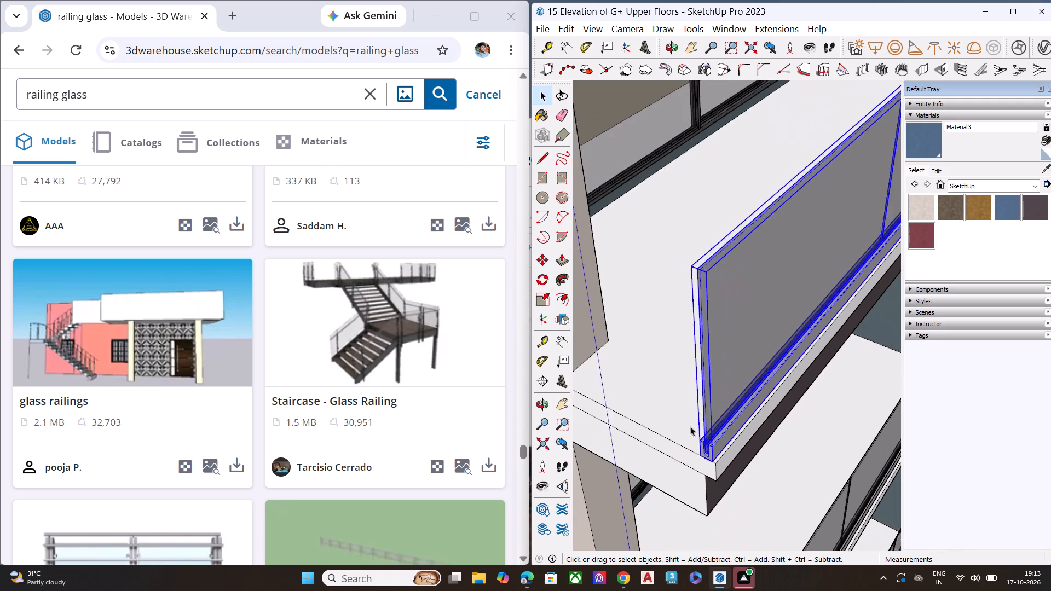
scroll(690, 426, "down", 8)
scroll(721, 390, "up", 1)
scroll(721, 390, "down", 3)
scroll(721, 390, "up", 2)
scroll(721, 390, "down", 3)
scroll(695, 378, "up", 1)
scroll(695, 378, "down", 15)
scroll(701, 478, "up", 5)
scroll(701, 494, "down", 1)
scroll(701, 494, "up", 1)
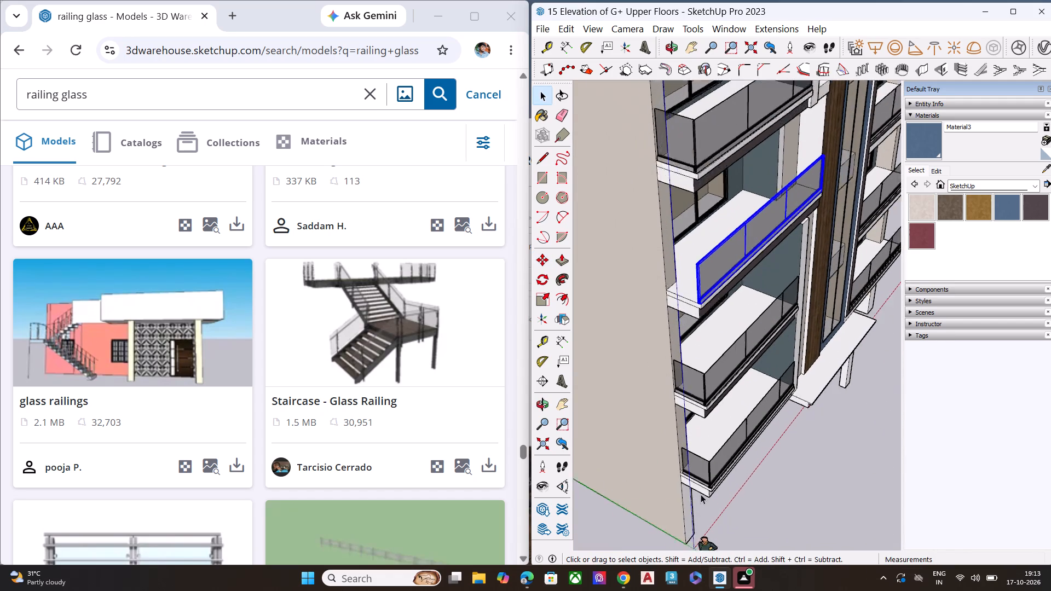
scroll(701, 494, "up", 1)
scroll(722, 462, "down", 6)
scroll(725, 466, "up", 1)
scroll(725, 466, "down", 10)
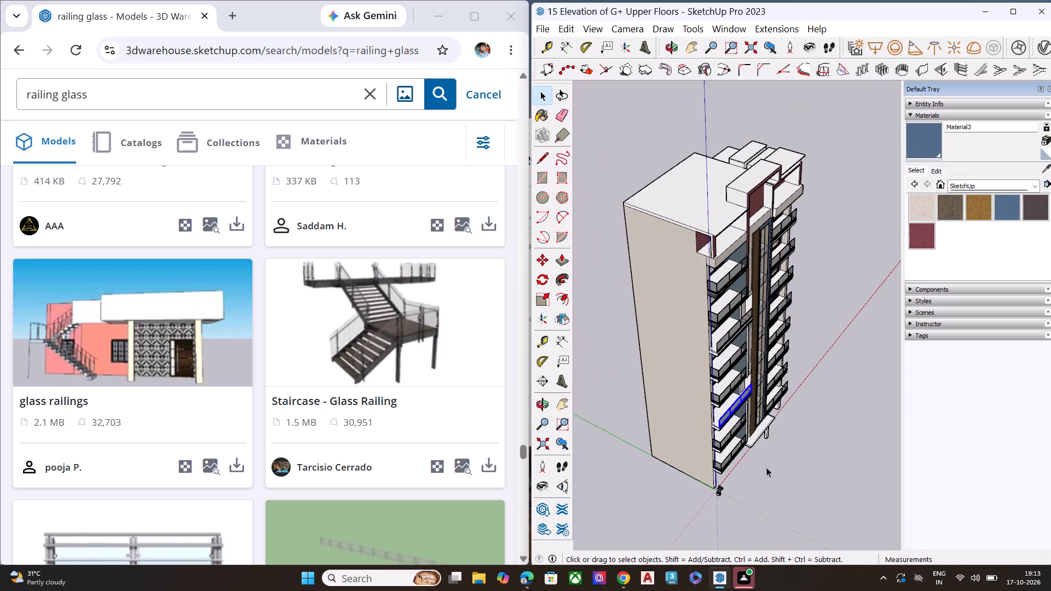
left_click(788, 477)
scroll(737, 332, "up", 8)
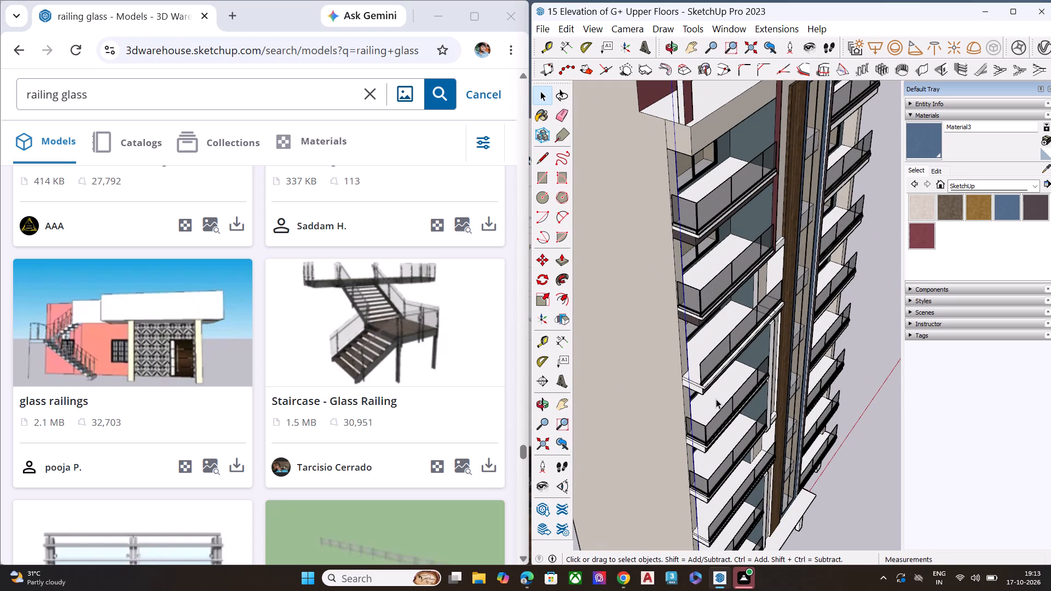
Move the wider front railing on the third balcony from the top about 3 5/8" outward to the slab's front edge, and clear the selection.
scroll(703, 383, "up", 3)
scroll(702, 381, "down", 1)
scroll(702, 381, "up", 6)
scroll(702, 381, "down", 1)
scroll(702, 381, "up", 3)
scroll(702, 381, "down", 1)
scroll(702, 381, "up", 4)
left_click(702, 385)
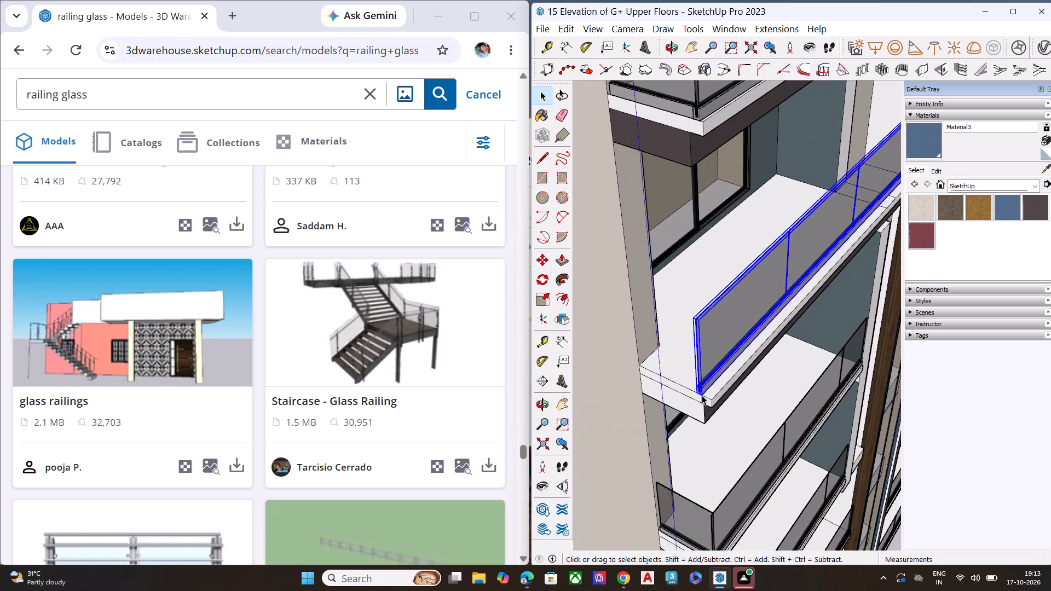
scroll(702, 395, "up", 1)
scroll(702, 395, "down", 1)
scroll(702, 395, "up", 4)
key("m")
left_click(689, 391)
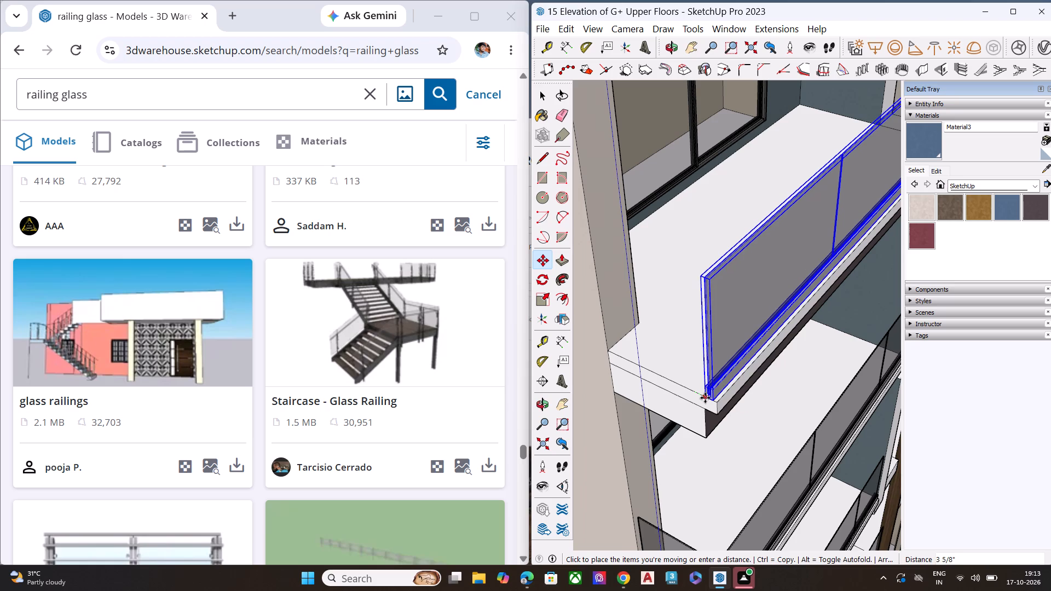
left_click(707, 399)
key("space")
scroll(678, 396, "down", 6)
scroll(688, 392, "up", 1)
scroll(688, 392, "down", 3)
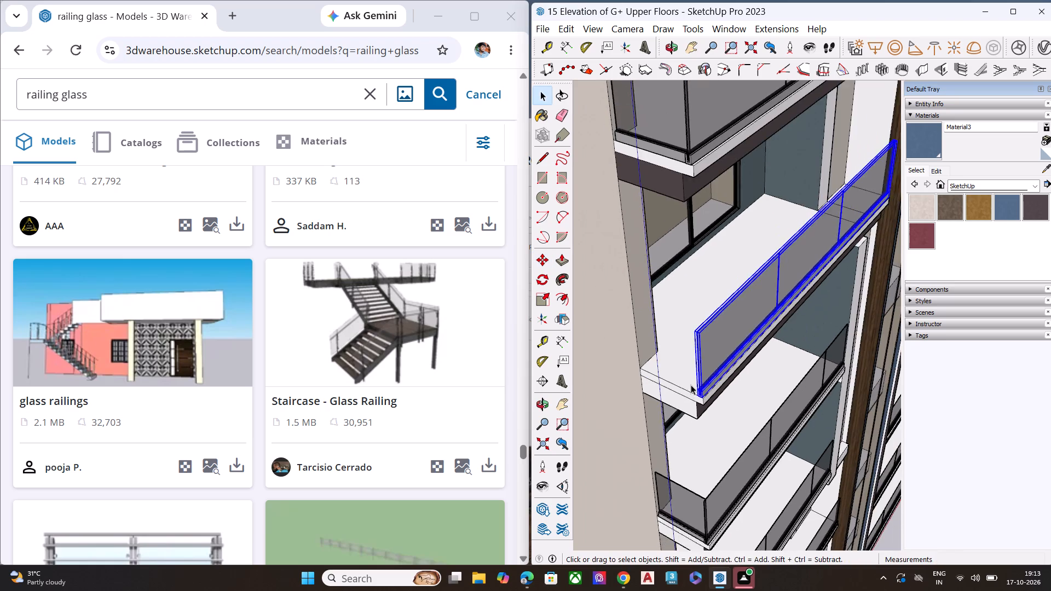
scroll(691, 385, "down", 3)
scroll(659, 375, "up", 1)
scroll(659, 375, "down", 17)
left_click(813, 389)
Copy the side railing of the left-hand stack's top balcony across to the outer end of the right-hand stack's top balcony.
middle_click_drag(816, 397, 450, 395)
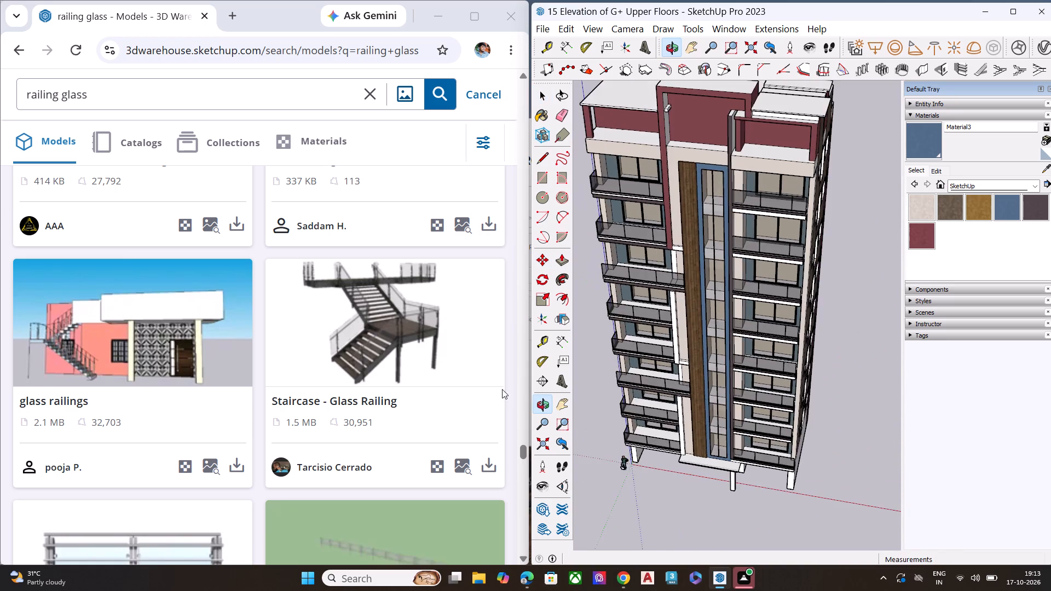
middle_click_drag(736, 398, 436, 321)
scroll(648, 363, "down", 4)
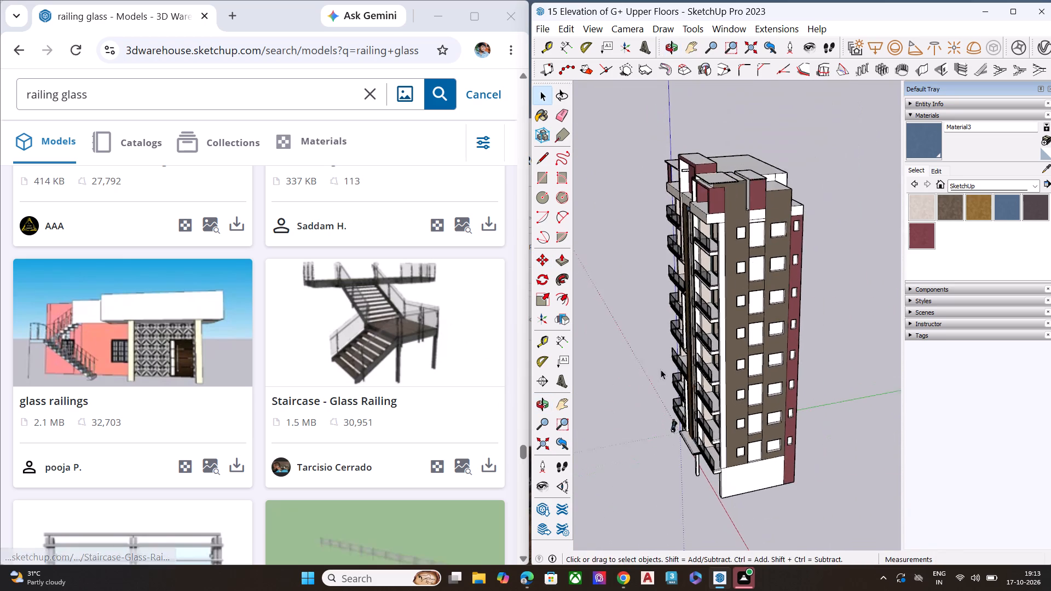
scroll(661, 369, "down", 3)
middle_click_drag(654, 320, 817, 286)
scroll(686, 264, "up", 7)
middle_click_drag(649, 262, 1013, 296)
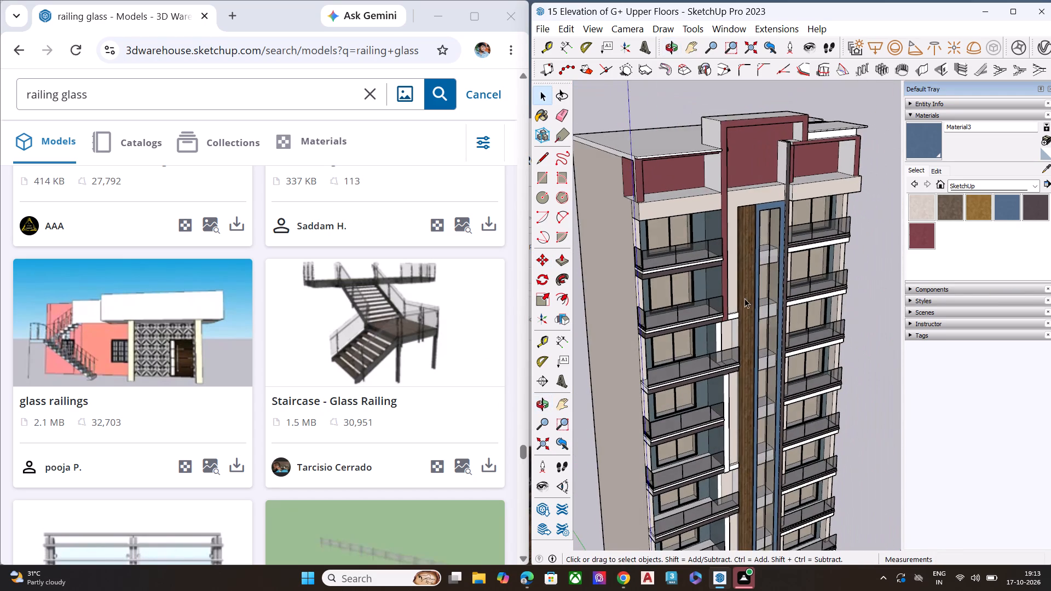
scroll(640, 298, "up", 7)
left_click(634, 231)
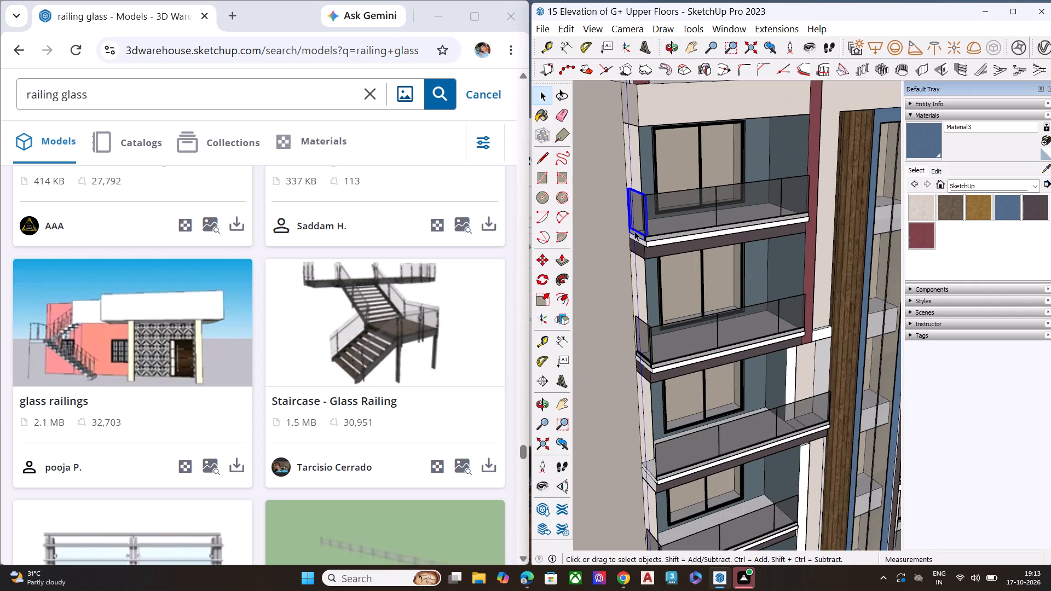
key("m")
left_click(625, 235)
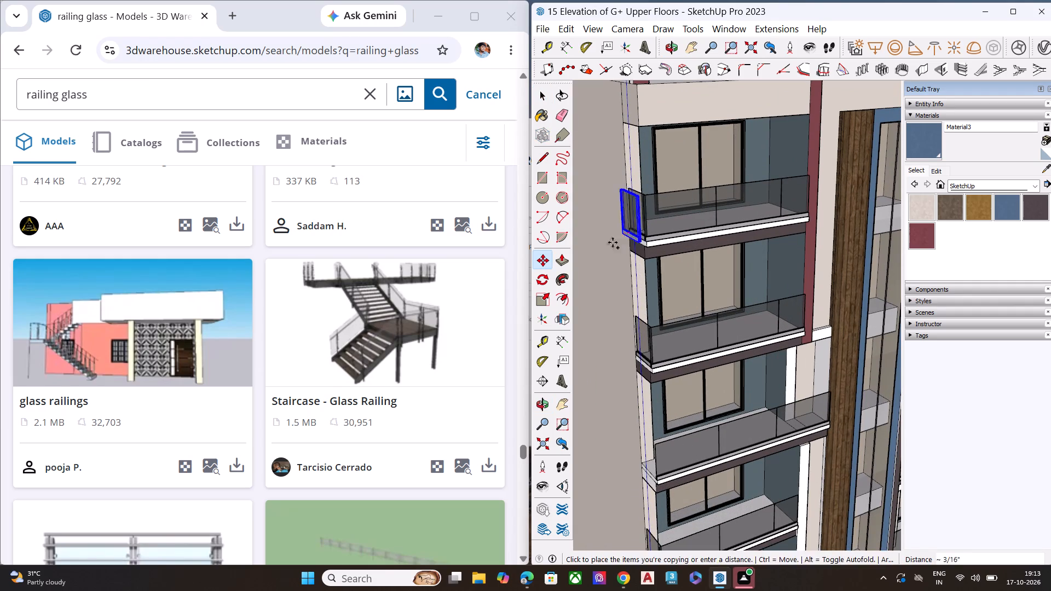
scroll(518, 247, "down", 15)
scroll(656, 300, "up", 1)
scroll(654, 301, "down", 4)
middle_click_drag(841, 311, 482, 354)
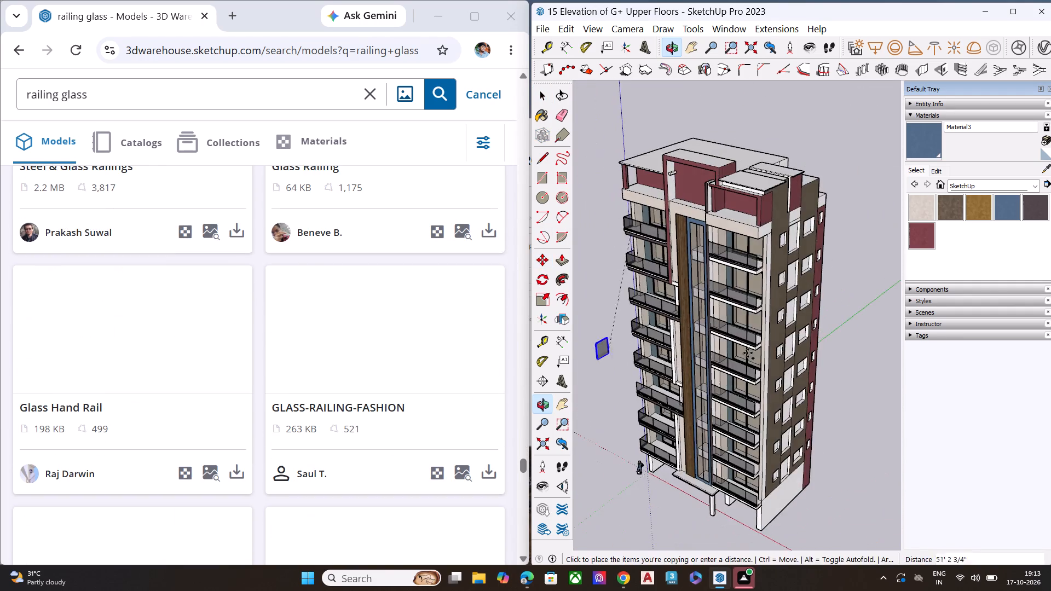
middle_click_drag(783, 351, 586, 347)
scroll(741, 298, "up", 6)
scroll(723, 294, "down", 2)
scroll(723, 294, "up", 1)
scroll(723, 294, "down", 1)
scroll(714, 255, "up", 2)
scroll(714, 254, "down", 1)
scroll(714, 254, "up", 7)
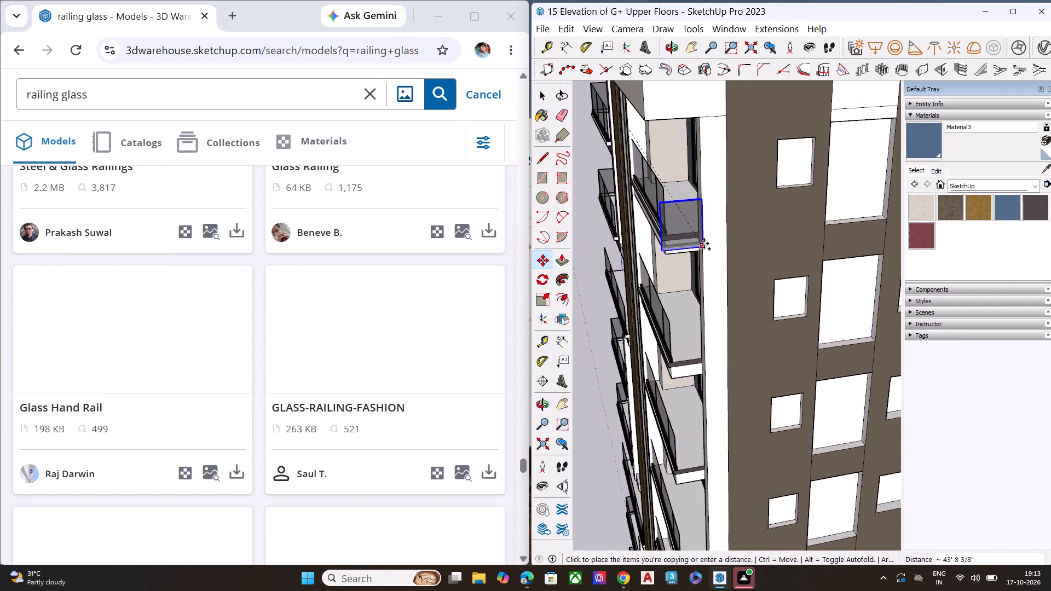
scroll(703, 242, "up", 6)
scroll(703, 242, "down", 1)
scroll(703, 242, "up", 5)
scroll(693, 239, "down", 1)
scroll(693, 239, "up", 1)
scroll(693, 239, "down", 3)
scroll(693, 239, "up", 6)
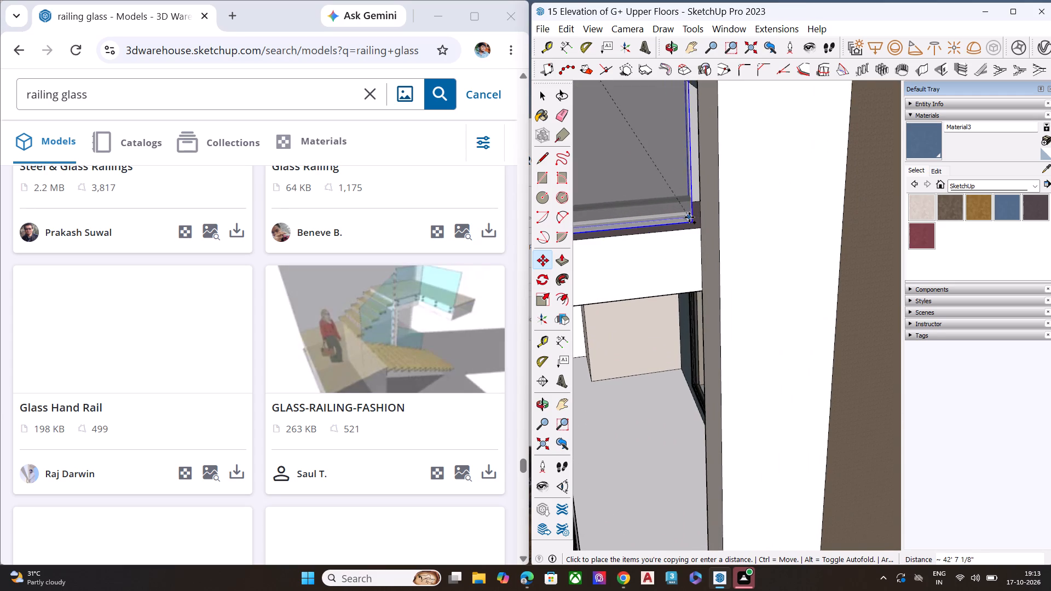
middle_click_drag(690, 217, 960, 449)
middle_click_drag(765, 328, 719, 300)
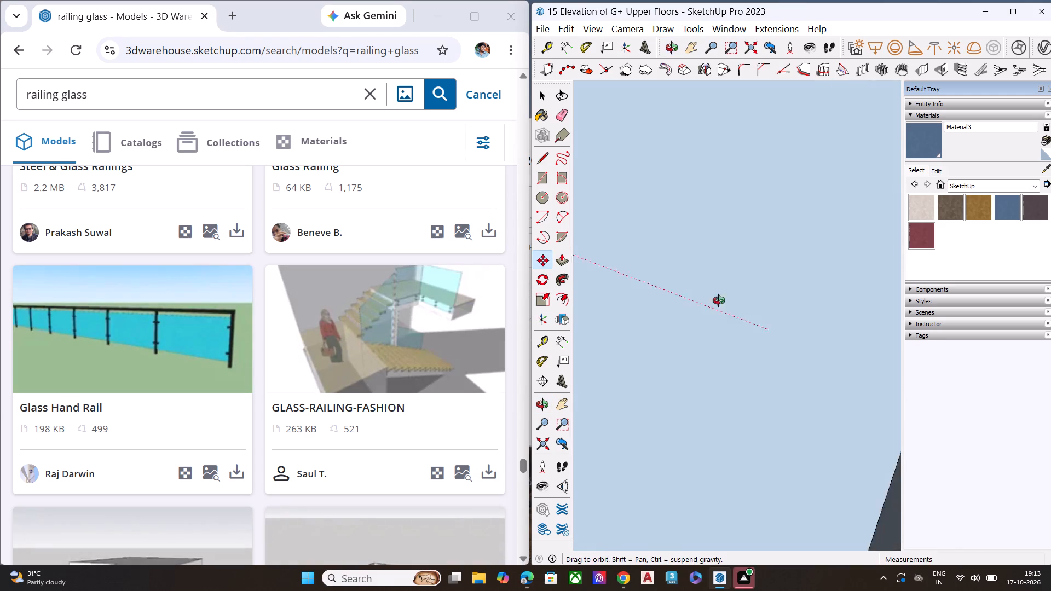
middle_click_drag(719, 300, 612, 207)
scroll(602, 203, "up", 1)
scroll(602, 203, "down", 7)
scroll(687, 215, "down", 5)
scroll(687, 215, "up", 2)
scroll(687, 215, "down", 10)
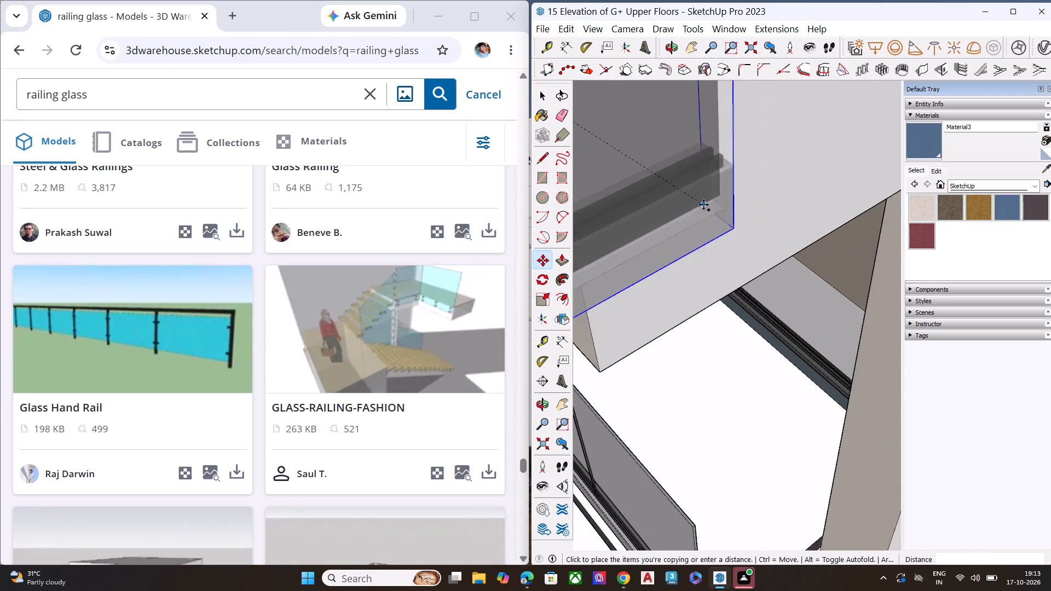
scroll(703, 205, "up", 1)
scroll(703, 205, "down", 3)
scroll(703, 205, "up", 1)
scroll(703, 205, "down", 9)
scroll(703, 205, "up", 1)
scroll(703, 205, "down", 8)
middle_click_drag(719, 394, 790, 294)
scroll(790, 294, "up", 4)
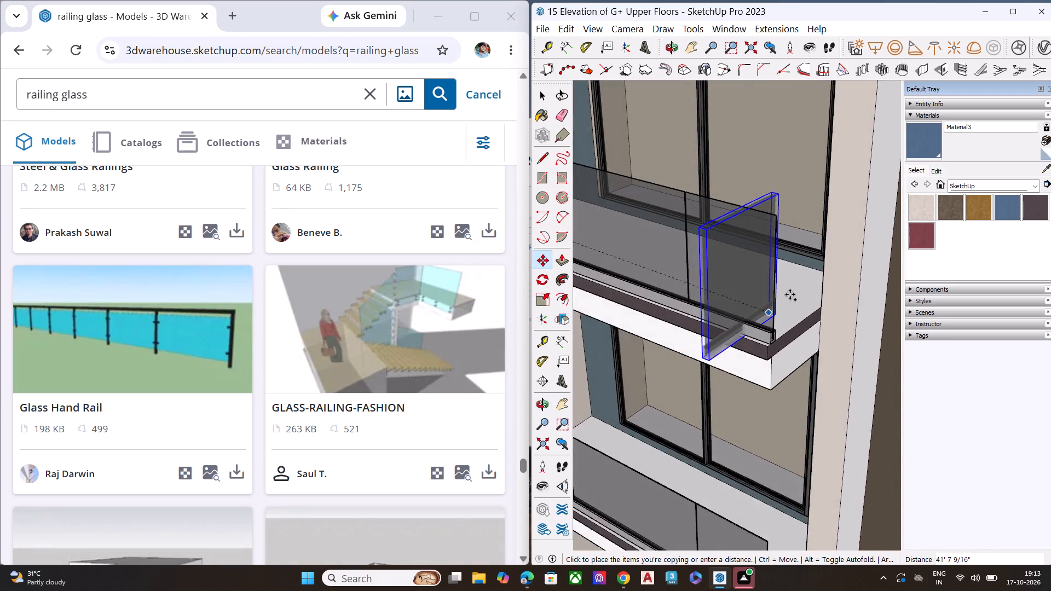
scroll(790, 294, "up", 4)
left_click(855, 311)
Move the copied side railing about 2 1/4" toward the outer front corner of the right-hand top balcony slab.
middle_click_drag(754, 396, 883, 240)
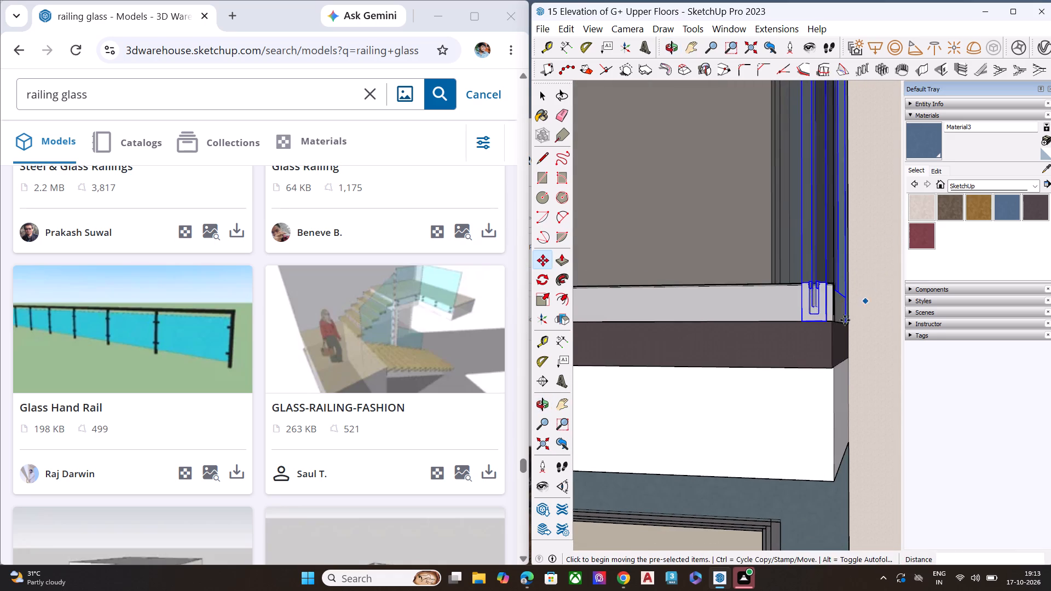
middle_click_drag(840, 327, 782, 477)
scroll(771, 492, "up", 6)
key("m")
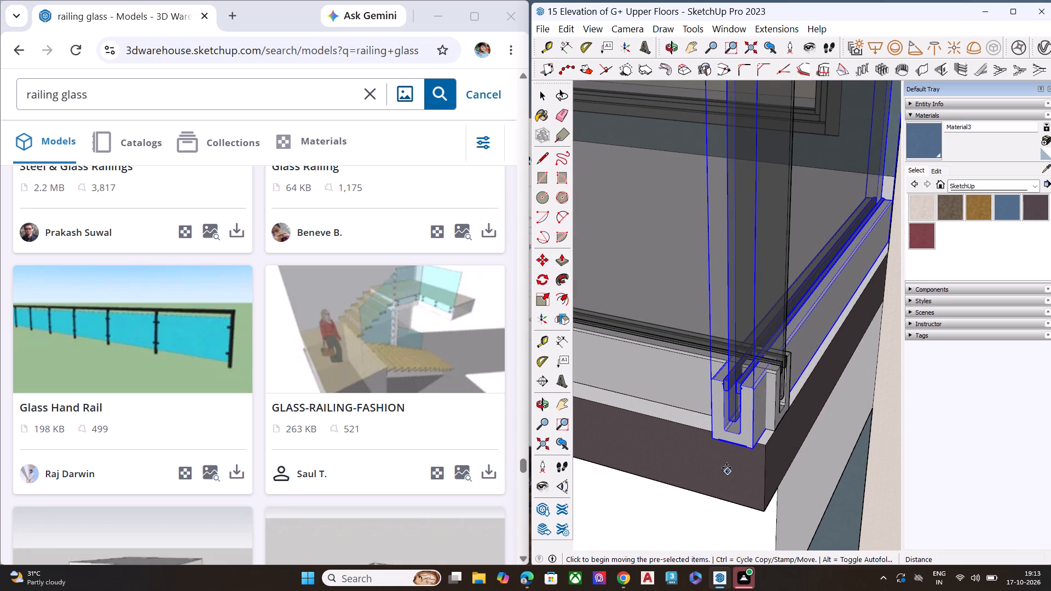
left_click(748, 450)
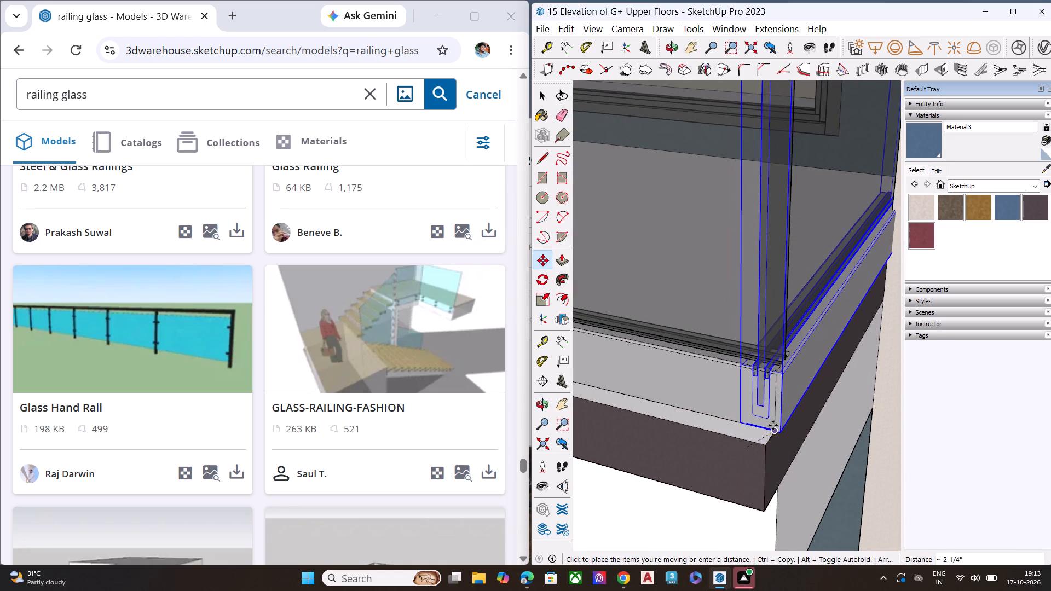
left_click(773, 425)
key("space")
Move the side railing on the right-hand top balcony about 7/16" so its lower front corner meets the slab corner.
scroll(714, 439, "down", 3)
scroll(713, 440, "up", 1)
scroll(713, 440, "down", 9)
middle_click_drag(688, 416, 980, 421)
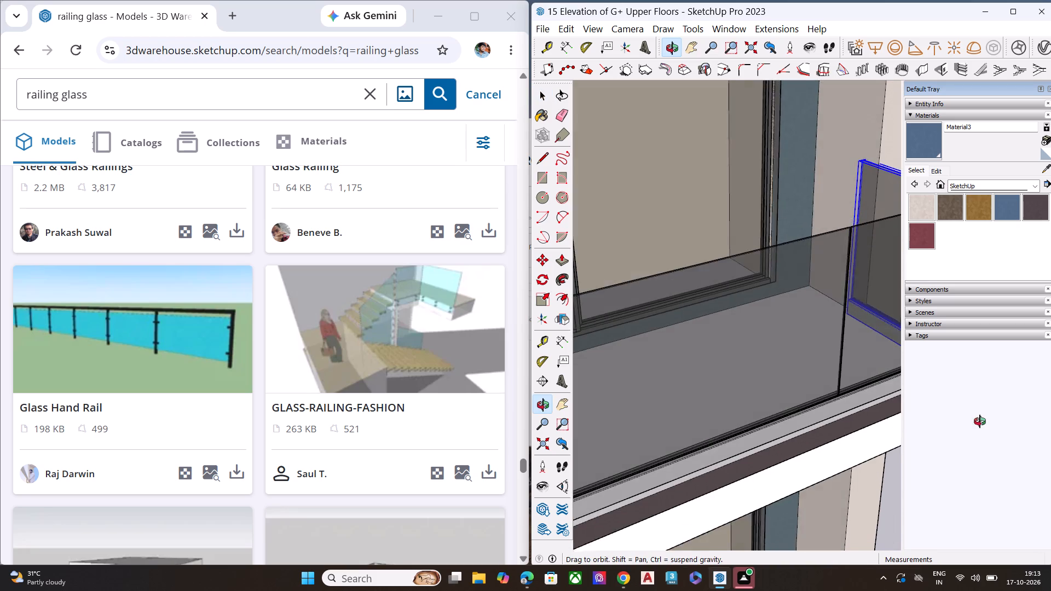
middle_click_drag(980, 421, 981, 421)
scroll(659, 383, "down", 3)
scroll(659, 383, "up", 1)
scroll(659, 383, "down", 3)
scroll(759, 360, "down", 6)
middle_click_drag(784, 367, 601, 425)
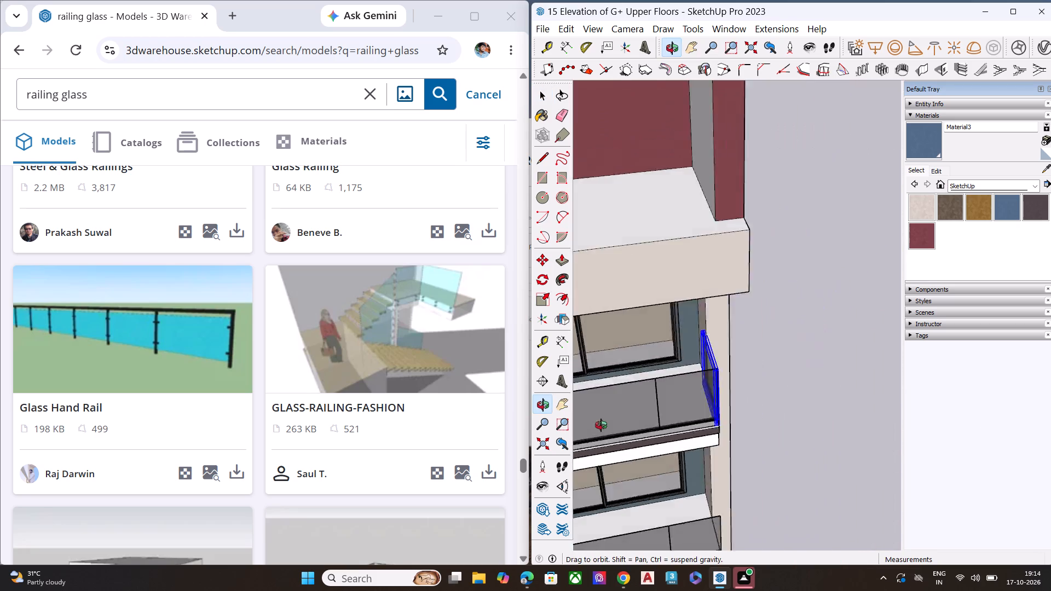
middle_click_drag(601, 425, 600, 426)
scroll(613, 383, "up", 2)
scroll(622, 376, "down", 1)
scroll(624, 375, "up", 1)
scroll(627, 374, "down", 1)
scroll(628, 374, "up", 3)
middle_click_drag(661, 366, 634, 322)
scroll(634, 325, "up", 10)
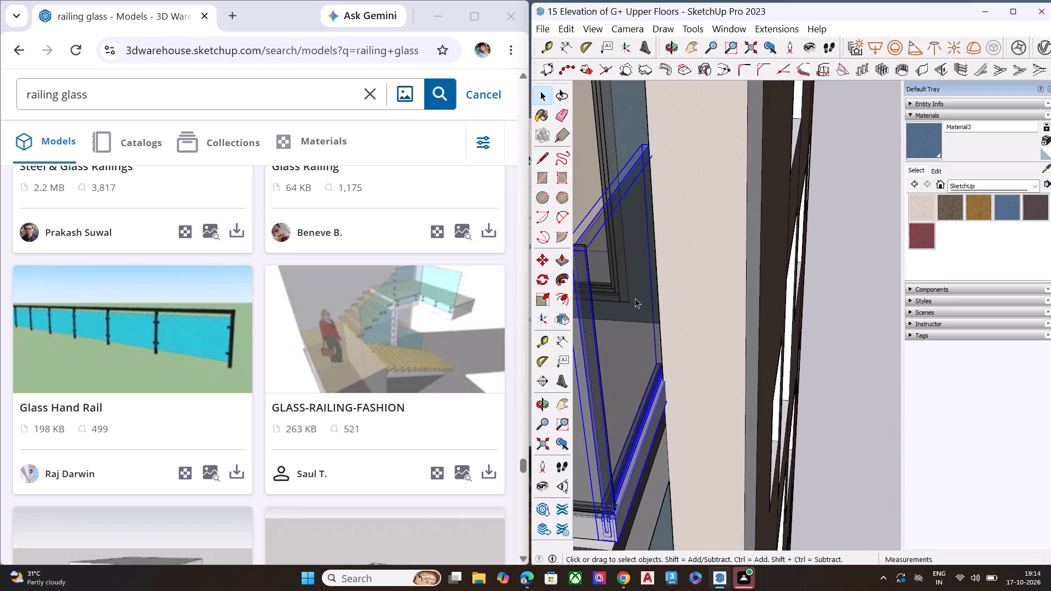
left_click(845, 285)
middle_click_drag(650, 338, 677, 251)
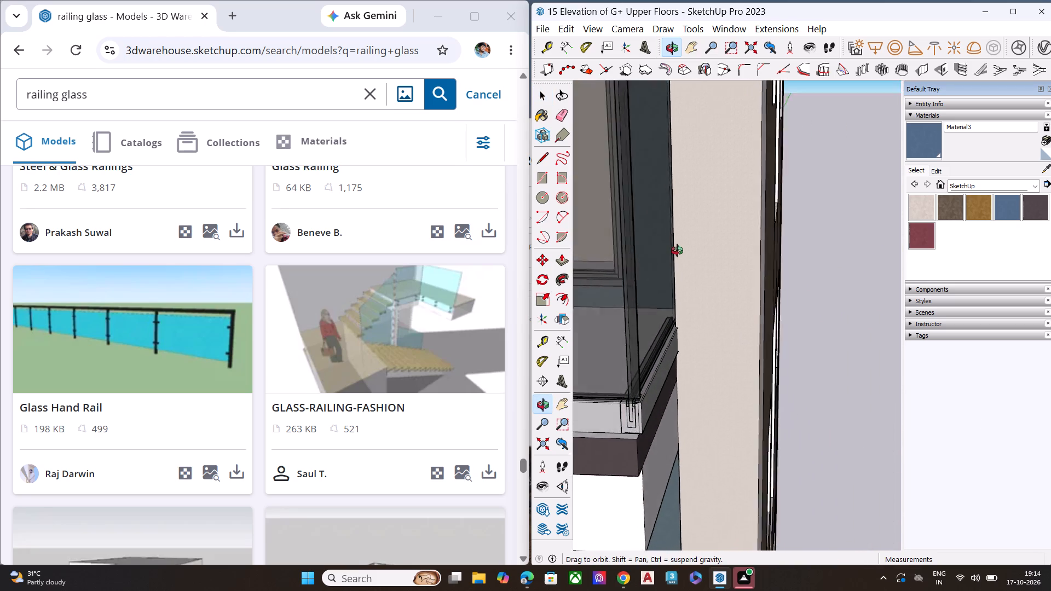
middle_click_drag(677, 251, 679, 248)
middle_click_drag(651, 371, 648, 331)
scroll(648, 331, "up", 9)
middle_click_drag(667, 364, 680, 305)
scroll(680, 308, "up", 3)
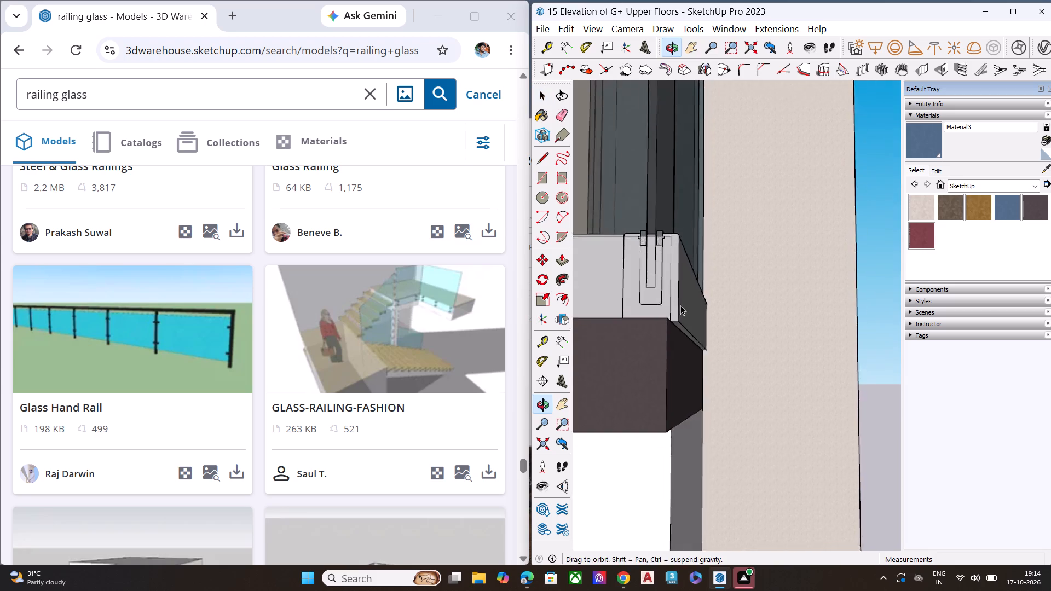
scroll(680, 305, "up", 4)
left_click(674, 310)
middle_click_drag(674, 329, 685, 383)
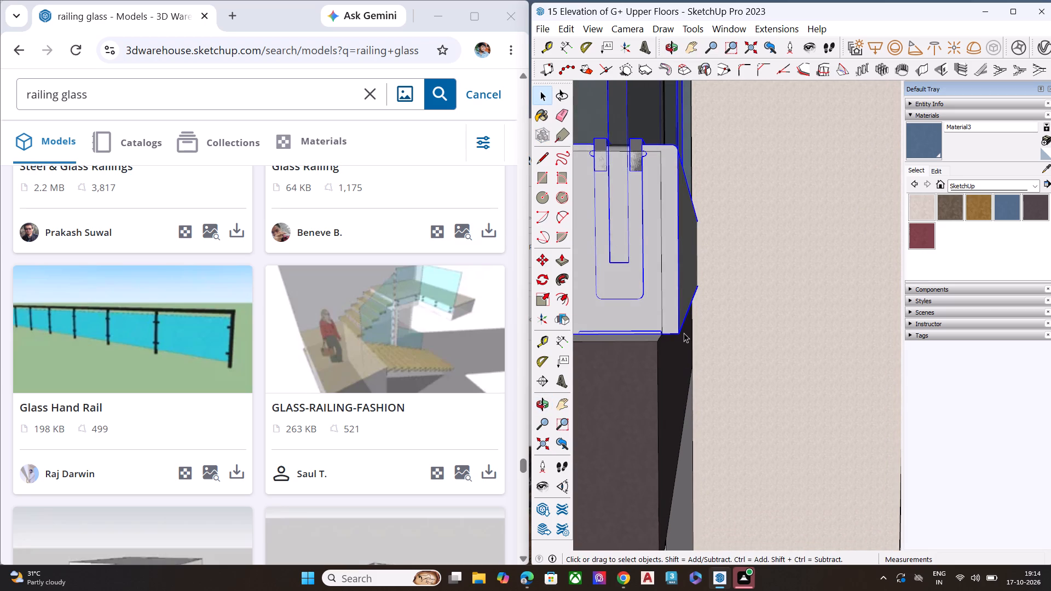
key("m")
left_click(682, 333)
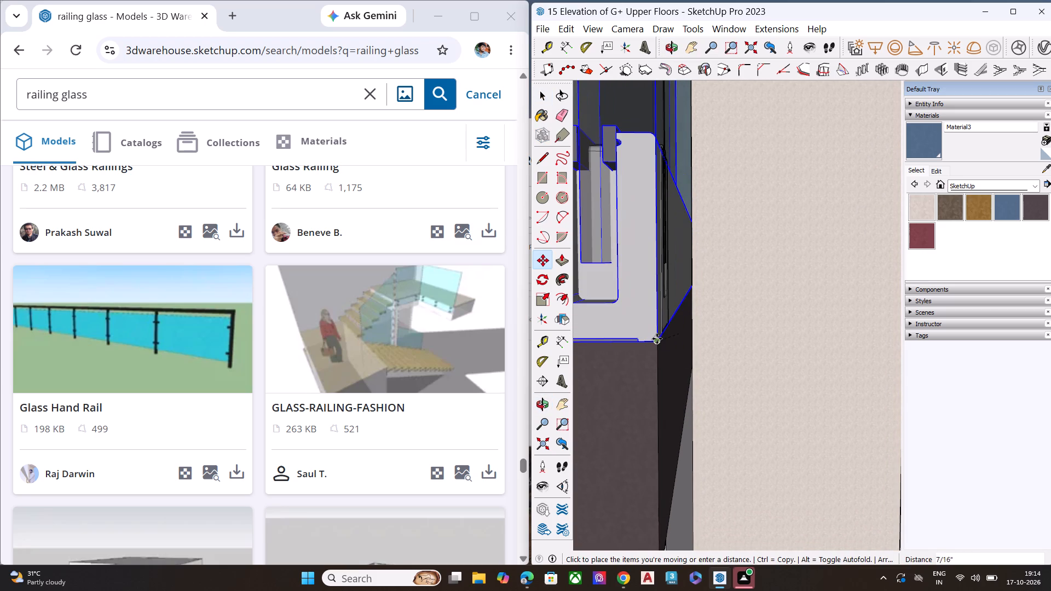
left_click(657, 339)
key("space")
Scale the right-hand top balcony's side railing lengthwise to about 0.84, pulling its front end back behind the front railing.
scroll(678, 368, "down", 11)
scroll(680, 375, "up", 1)
middle_click_drag(669, 373, 523, 424)
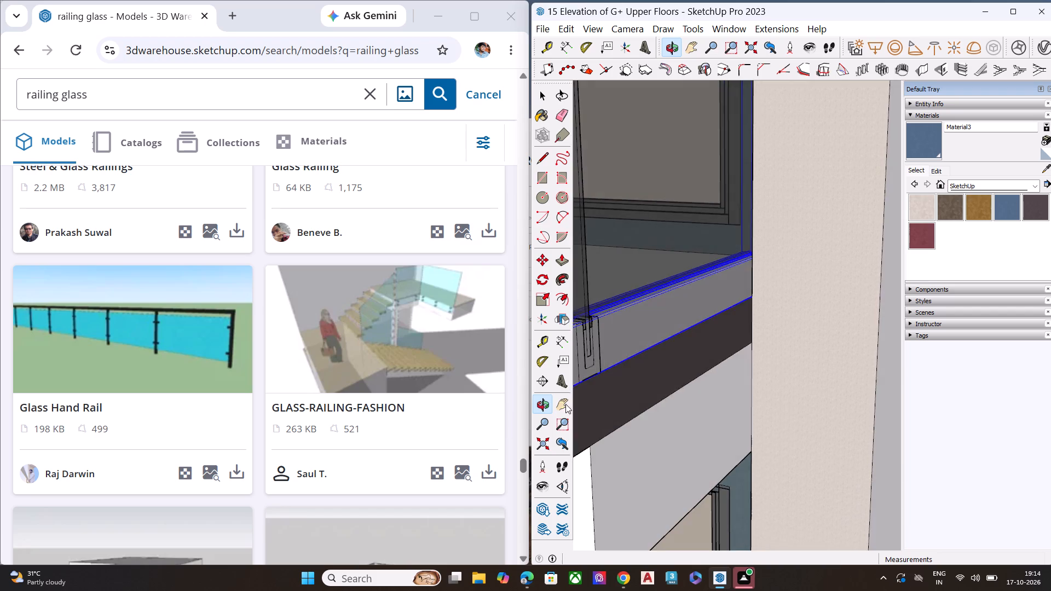
scroll(661, 361, "down", 7)
middle_click_drag(660, 385, 611, 395)
scroll(672, 335, "down", 9)
scroll(613, 375, "up", 9)
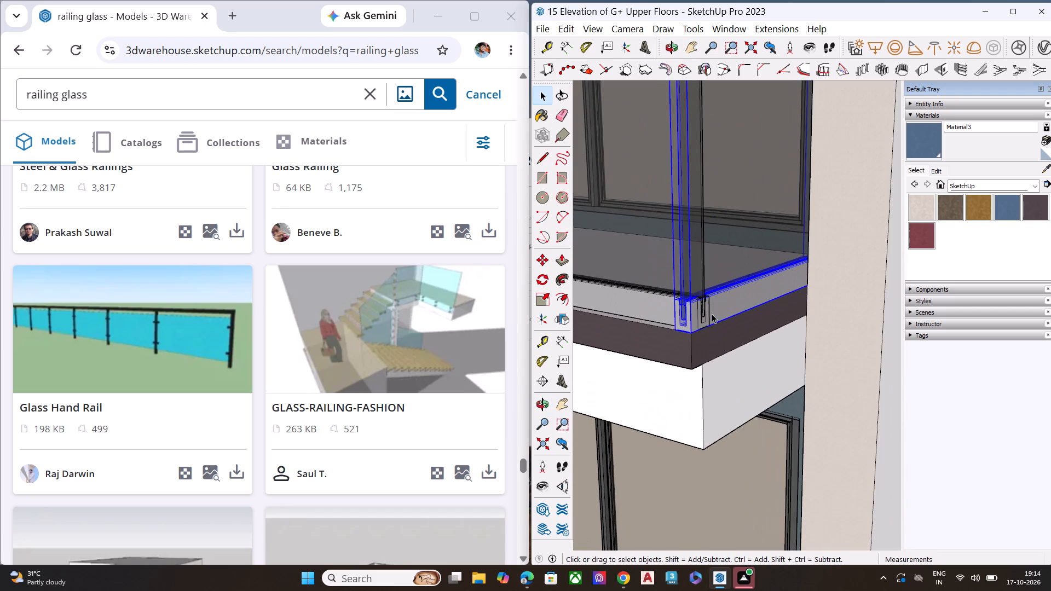
scroll(712, 313, "up", 4)
scroll(695, 316, "down", 1)
scroll(692, 316, "up", 4)
key("s")
scroll(696, 396, "down", 1)
scroll(697, 399, "up", 1)
scroll(703, 439, "down", 4)
scroll(714, 230, "up", 4)
scroll(694, 208, "down", 1)
scroll(693, 207, "up", 2)
left_click(650, 177)
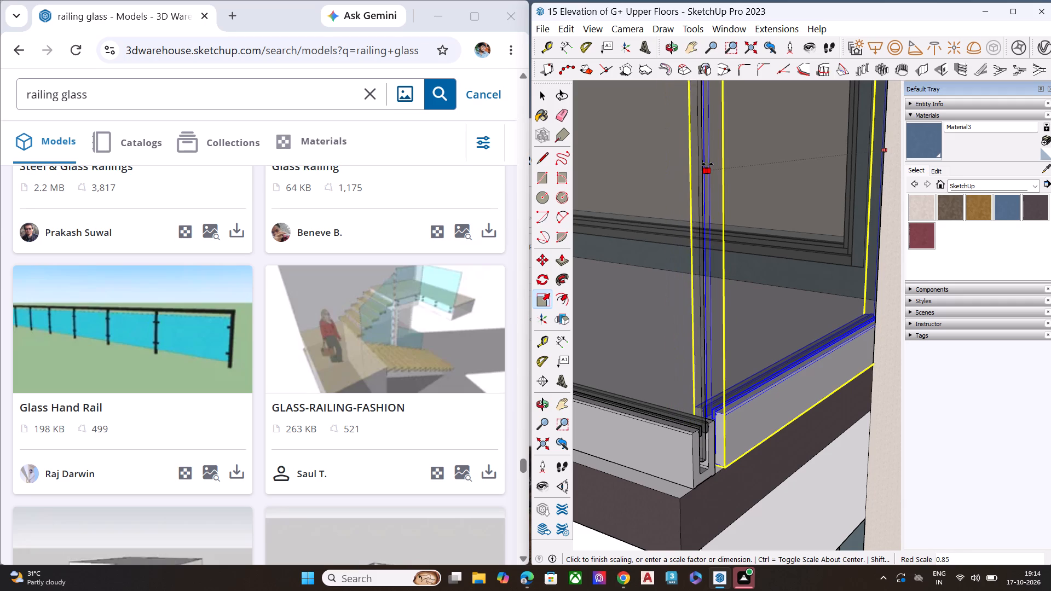
left_click(709, 165)
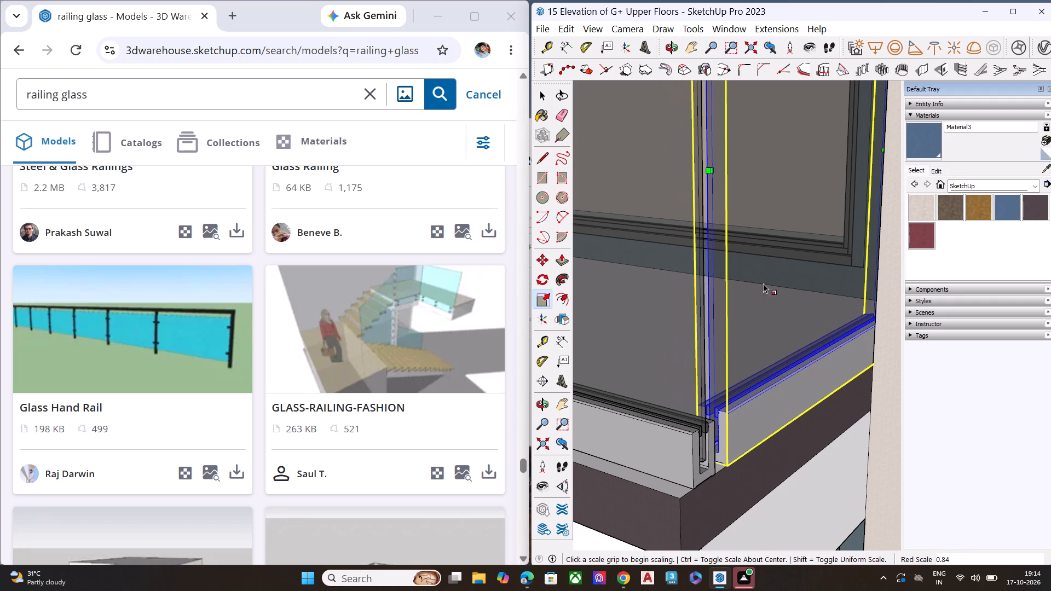
Scale the same side railing lengthwise by about 1.04 so its front end meets the back of the front railing.
scroll(764, 355, "down", 1)
middle_click_drag(744, 362, 666, 377)
scroll(634, 379, "up", 1)
scroll(626, 368, "down", 5)
scroll(626, 368, "up", 1)
scroll(626, 368, "down", 3)
middle_click_drag(663, 443, 610, 445)
scroll(701, 353, "down", 1)
scroll(701, 353, "up", 4)
scroll(708, 352, "down", 3)
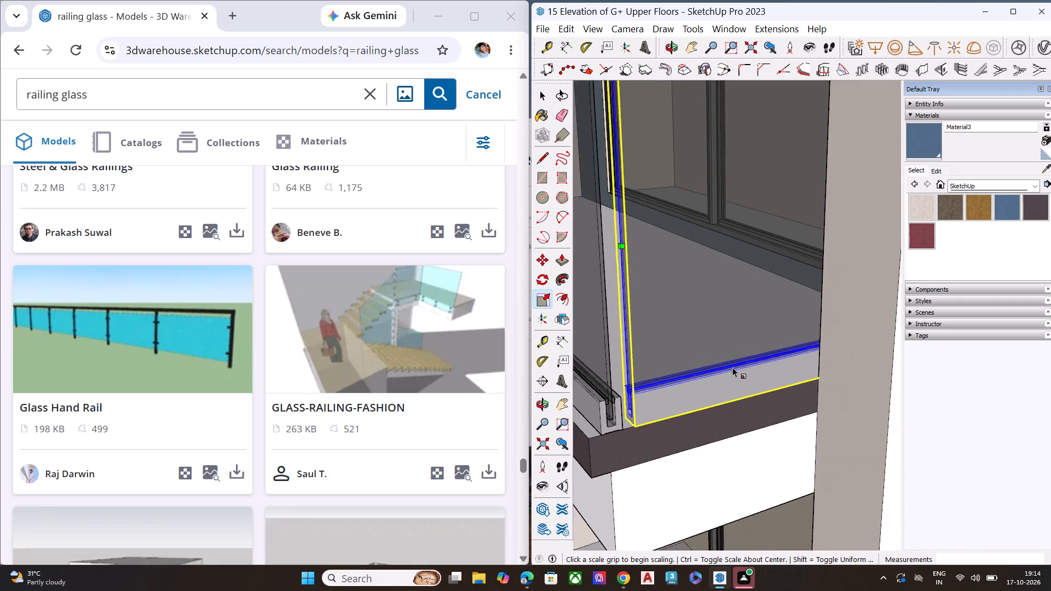
scroll(732, 367, "down", 1)
middle_click_drag(711, 413, 670, 405)
scroll(695, 337, "up", 1)
scroll(696, 337, "down", 1)
scroll(696, 337, "up", 1)
scroll(696, 337, "down", 2)
scroll(700, 338, "up", 2)
scroll(707, 345, "down", 5)
middle_click_drag(644, 364, 613, 303)
scroll(613, 303, "up", 5)
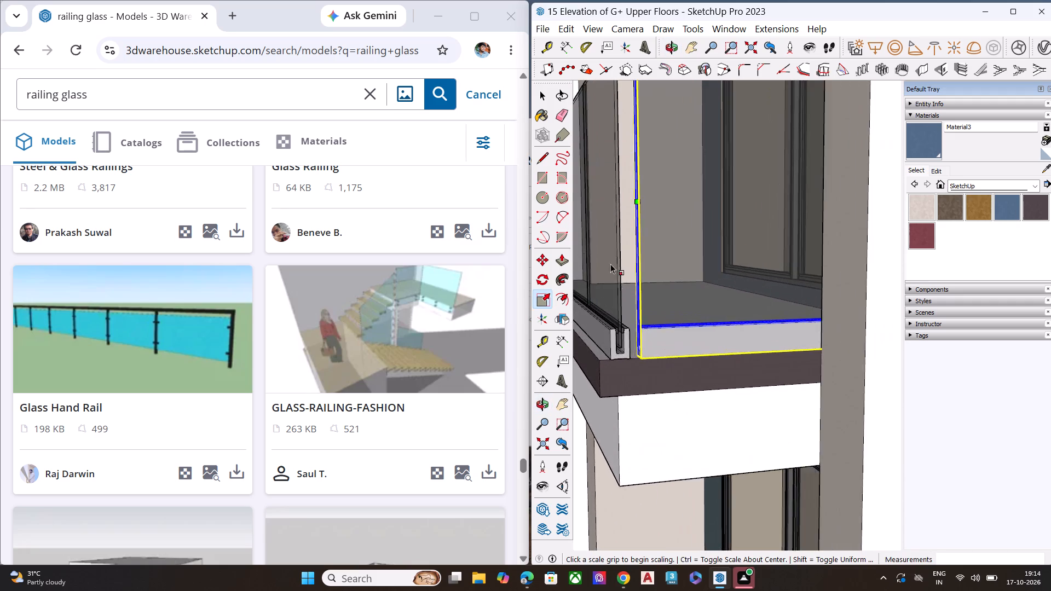
scroll(610, 264, "up", 4)
left_click(654, 164)
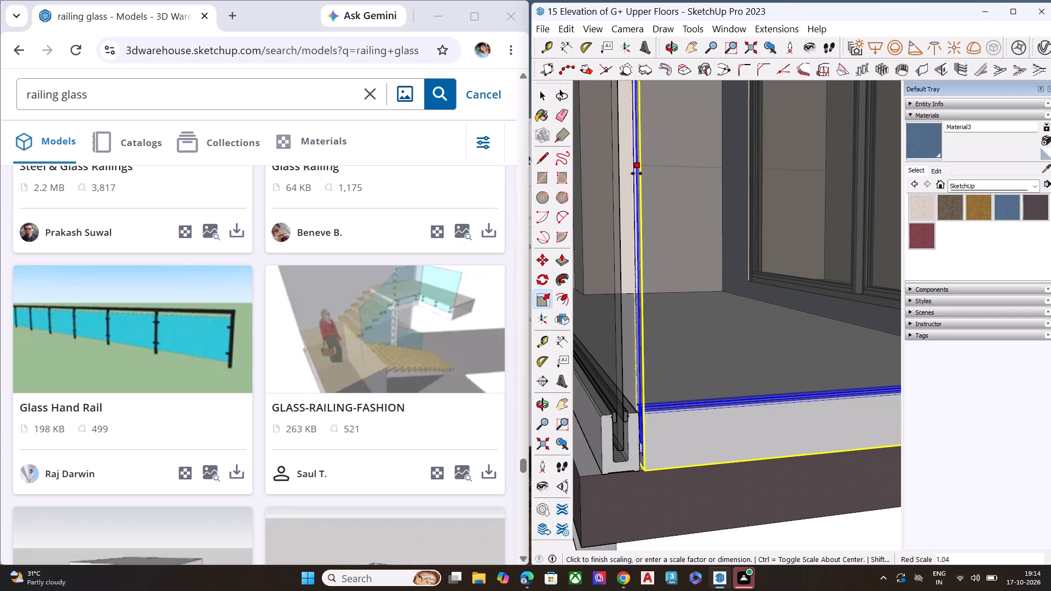
left_click(633, 173)
key("space")
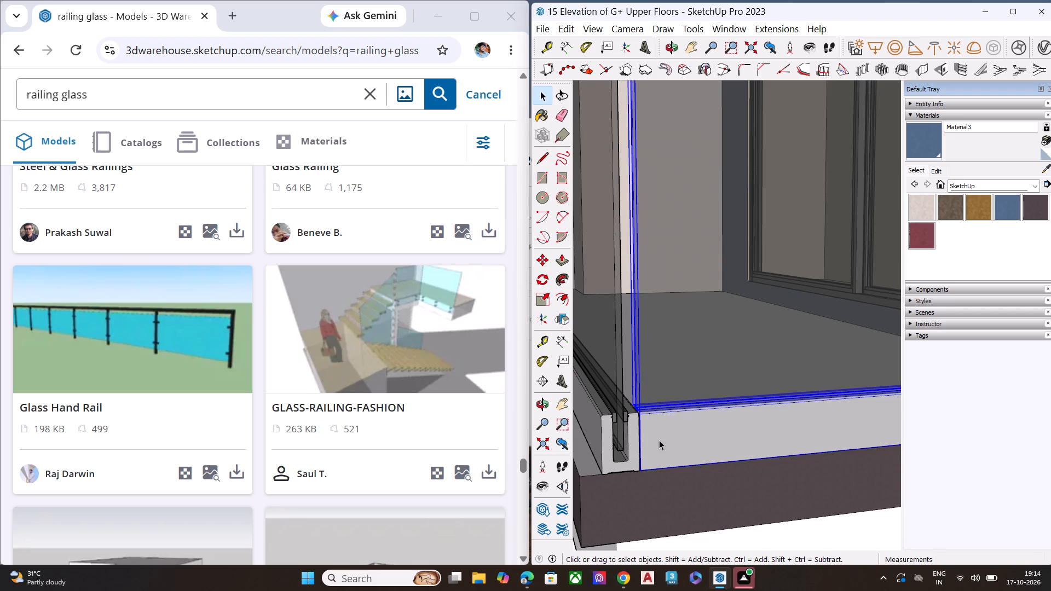
Copy the right-hand top balcony's side railing about 10' 3 5/16" down onto the second balcony from the top.
key("m")
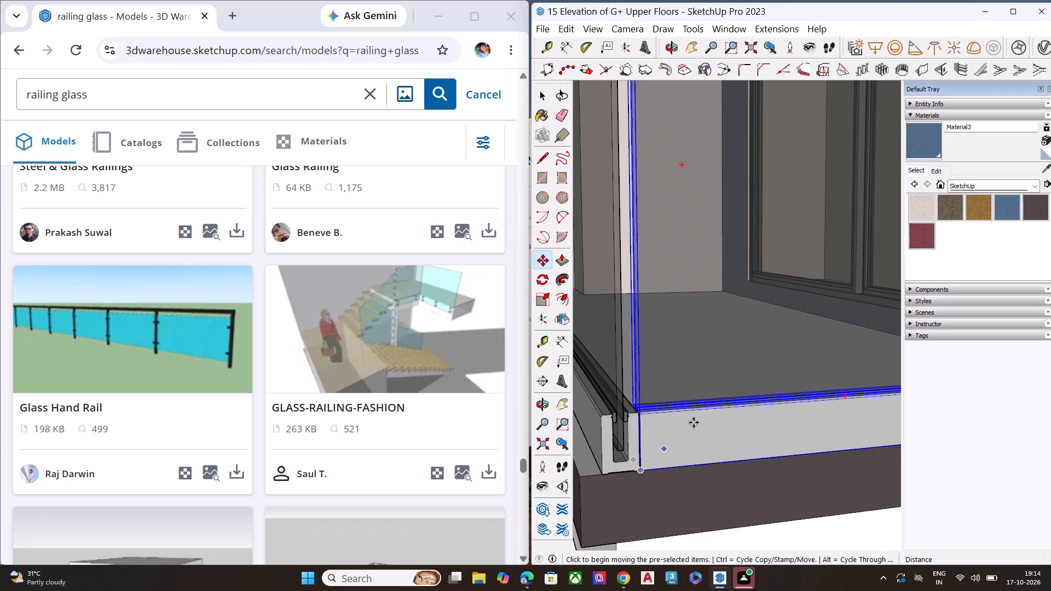
scroll(698, 421, "down", 5)
scroll(620, 460, "up", 5)
left_click(628, 454)
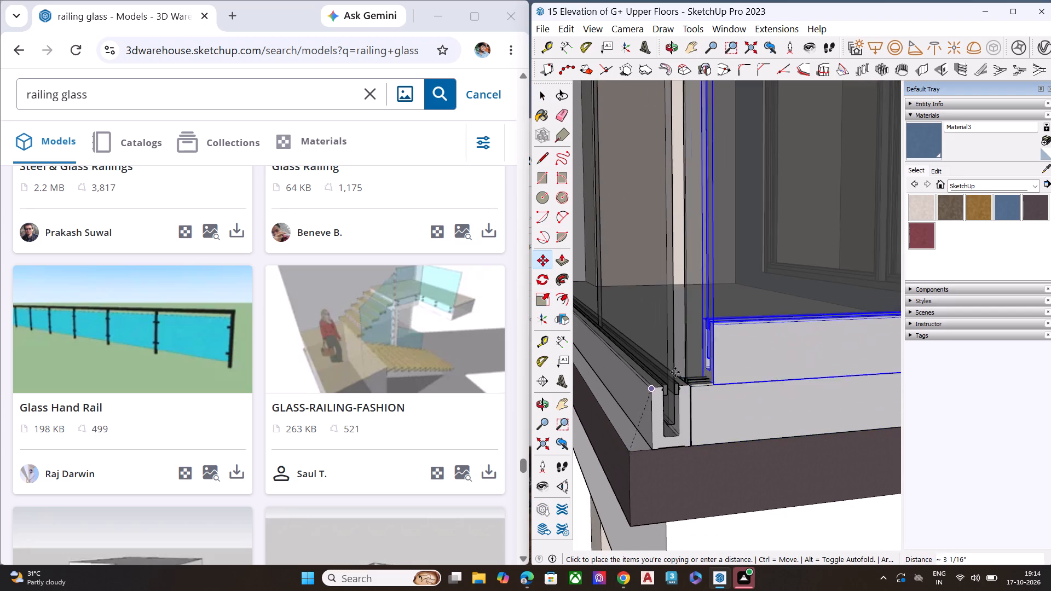
scroll(678, 372, "down", 7)
scroll(744, 355, "down", 1)
scroll(743, 355, "up", 1)
scroll(743, 355, "down", 15)
scroll(726, 288, "down", 2)
scroll(726, 288, "up", 1)
scroll(726, 288, "down", 5)
scroll(726, 288, "up", 4)
scroll(726, 288, "down", 1)
scroll(726, 288, "up", 1)
scroll(726, 288, "down", 2)
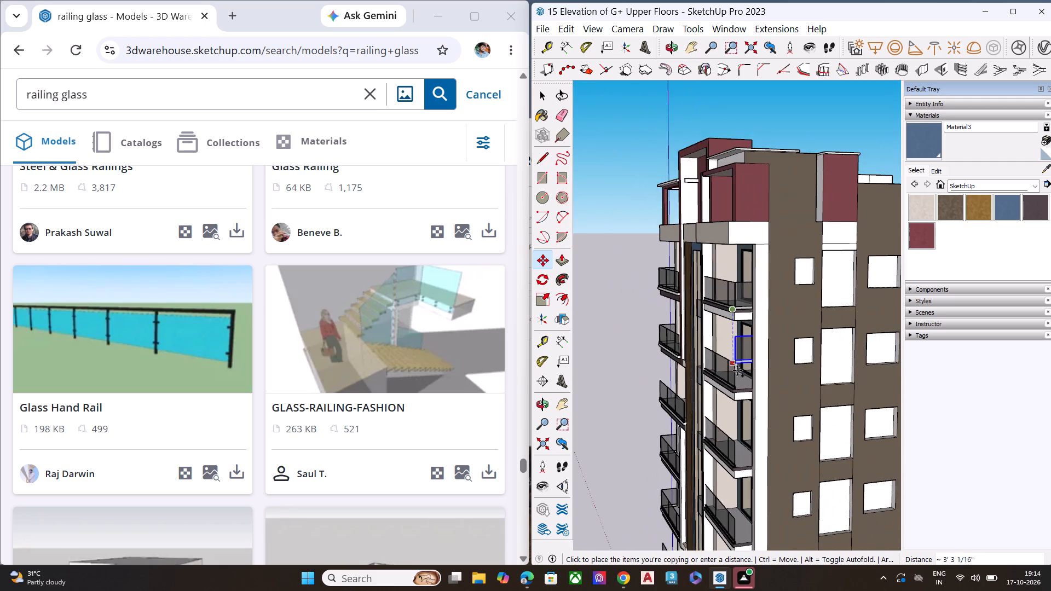
scroll(737, 371, "up", 5)
scroll(740, 387, "down", 3)
scroll(741, 389, "up", 14)
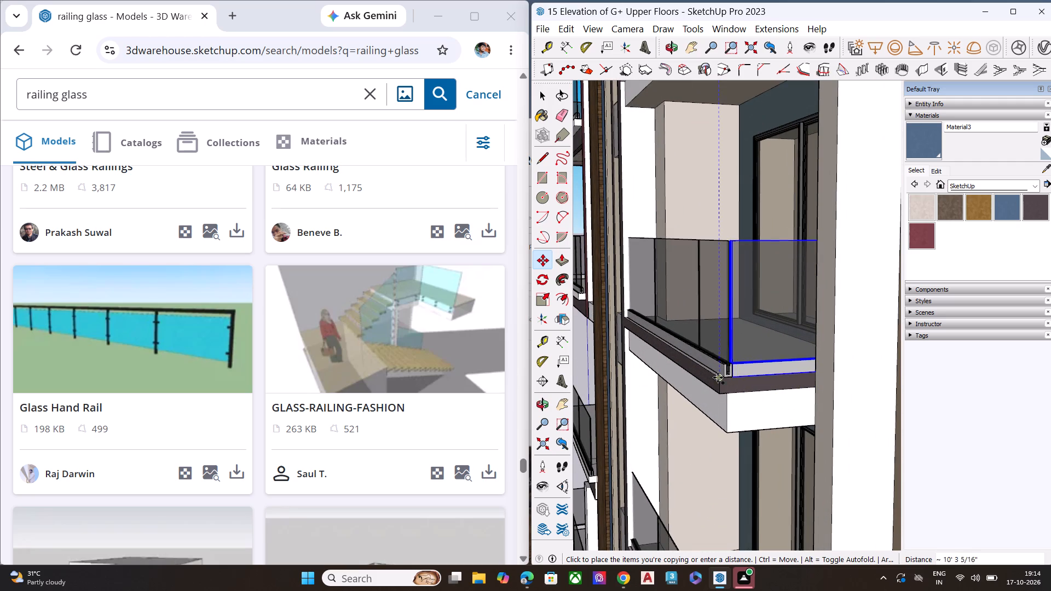
scroll(718, 381, "up", 1)
scroll(718, 381, "down", 1)
scroll(718, 381, "up", 4)
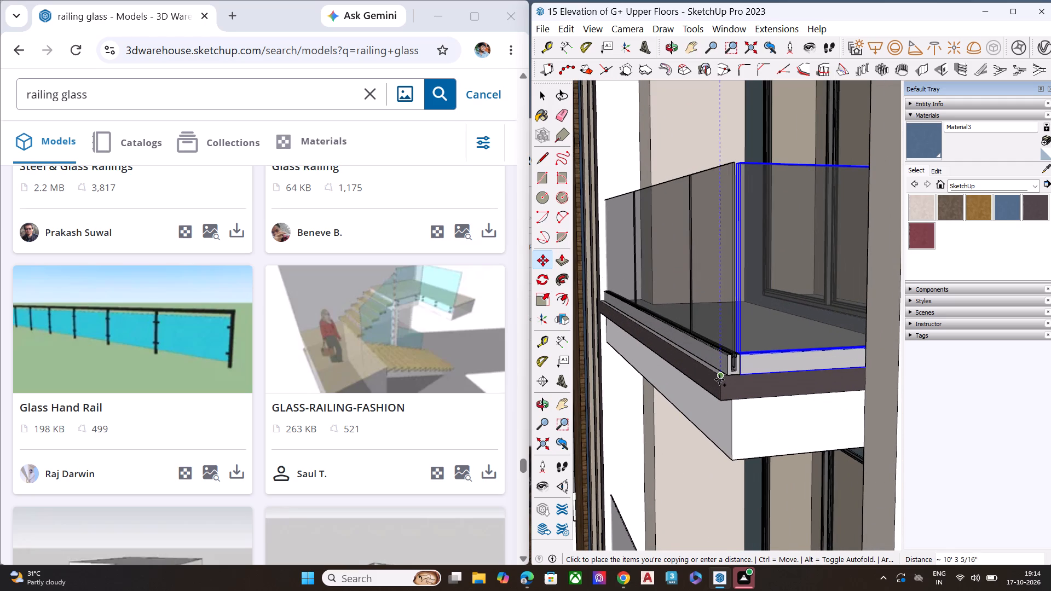
left_click(719, 380)
Copy the side railing about 10' 3 5/16" down onto the right-hand stack's third balcony from the top, meeting its front slab corner.
left_click(721, 373)
scroll(692, 318, "down", 3)
scroll(709, 306, "up", 1)
scroll(711, 305, "down", 4)
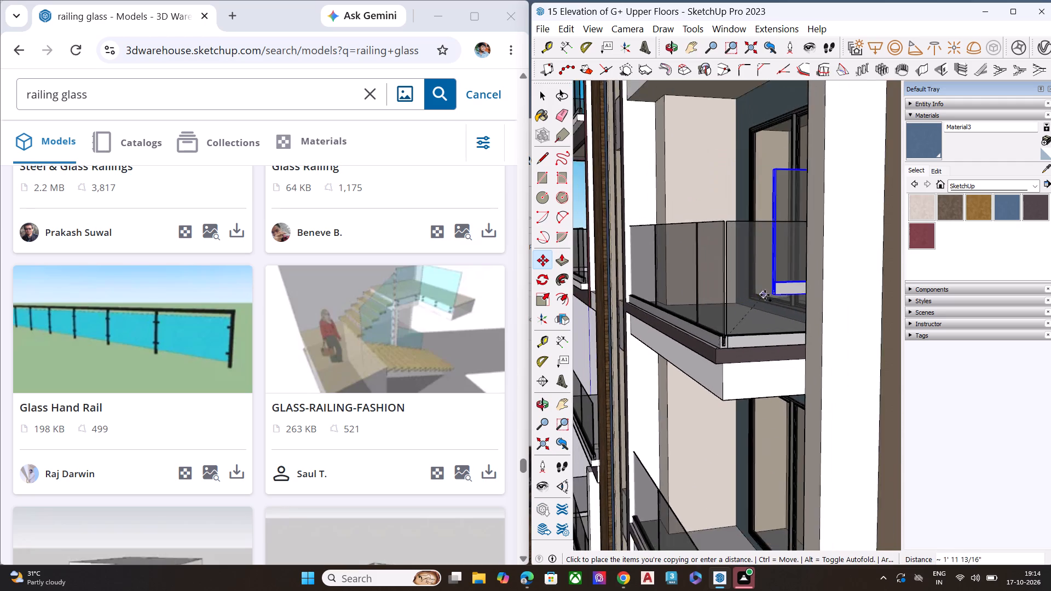
scroll(765, 296, "down", 17)
scroll(740, 389, "up", 2)
scroll(739, 389, "down", 1)
scroll(739, 390, "up", 1)
scroll(738, 392, "down", 1)
scroll(738, 396, "up", 2)
scroll(737, 403, "down", 1)
scroll(737, 404, "up", 1)
scroll(737, 408, "down", 1)
scroll(738, 409, "up", 5)
scroll(738, 419, "down", 3)
scroll(738, 419, "up", 4)
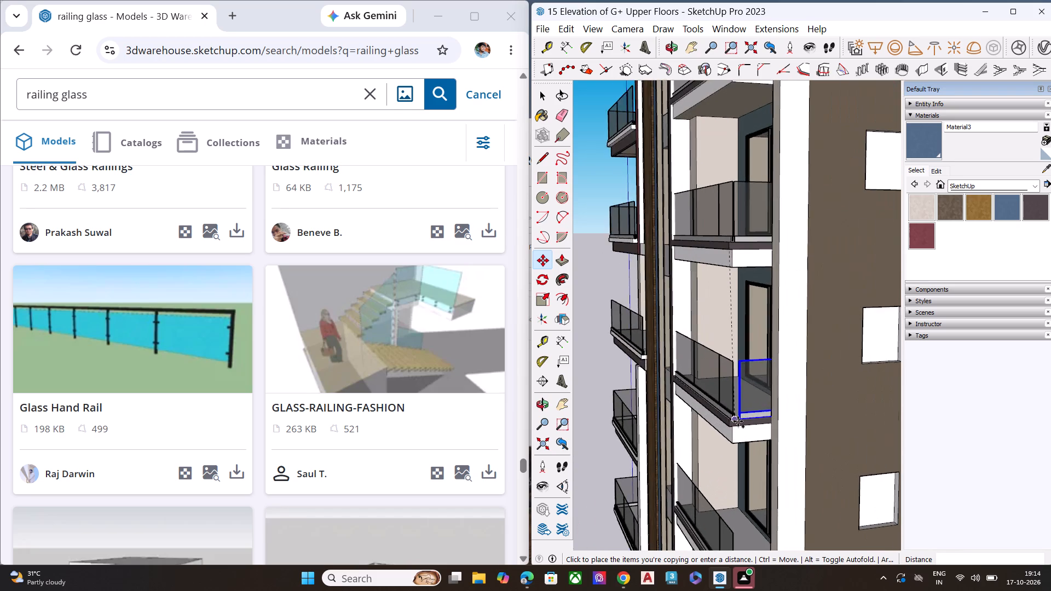
scroll(740, 425, "up", 4)
scroll(740, 426, "down", 1)
scroll(740, 426, "up", 5)
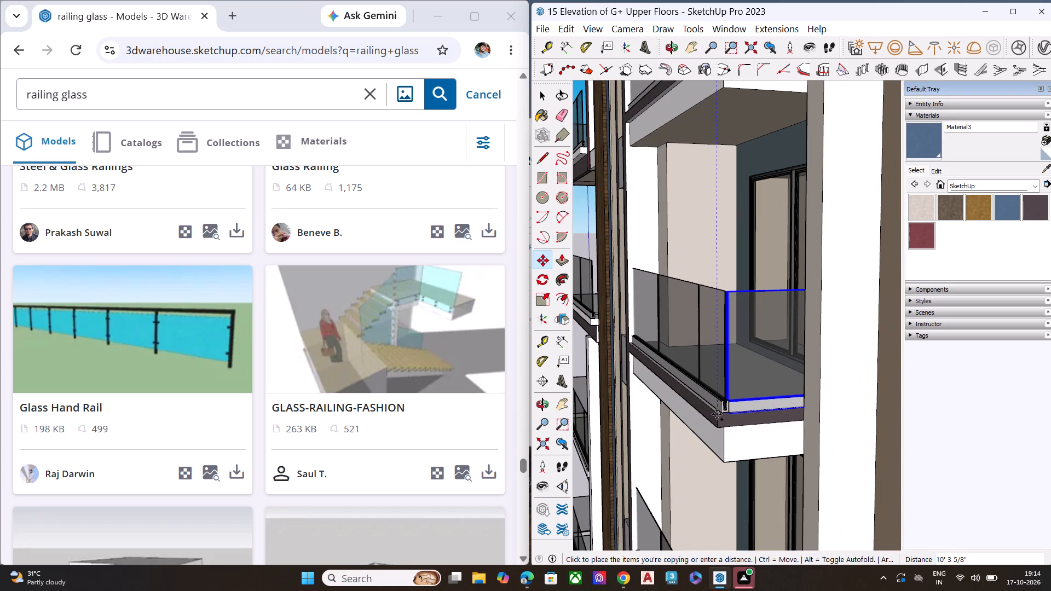
scroll(709, 425, "up", 5)
scroll(707, 425, "down", 1)
scroll(707, 425, "up", 2)
left_click(727, 403)
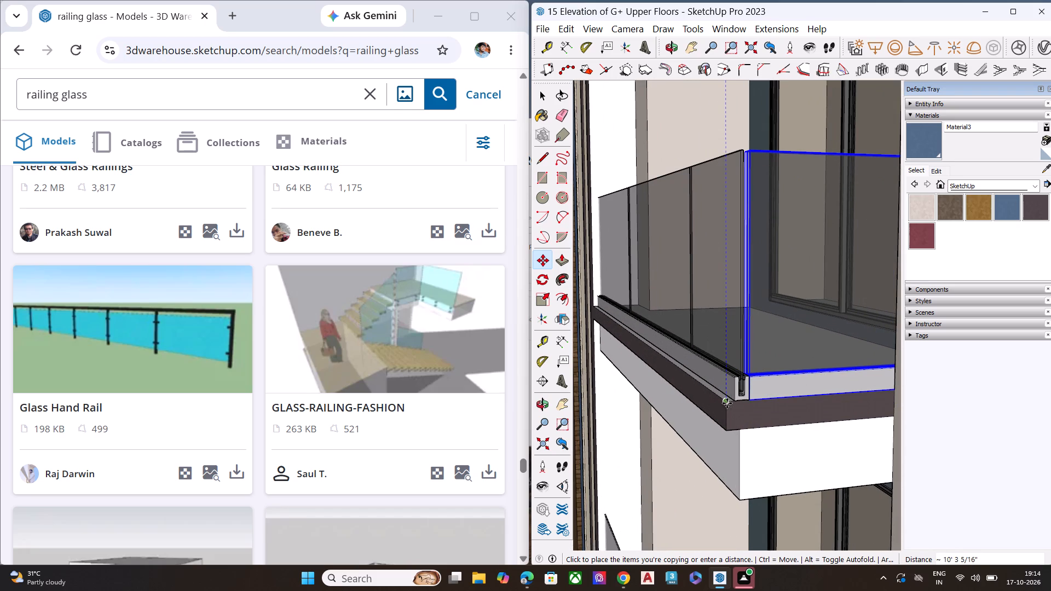
Copy the side railing about 10' 3 5/16" down onto the right-hand stack's fourth balcony from the top.
left_click(725, 401)
scroll(698, 341, "down", 13)
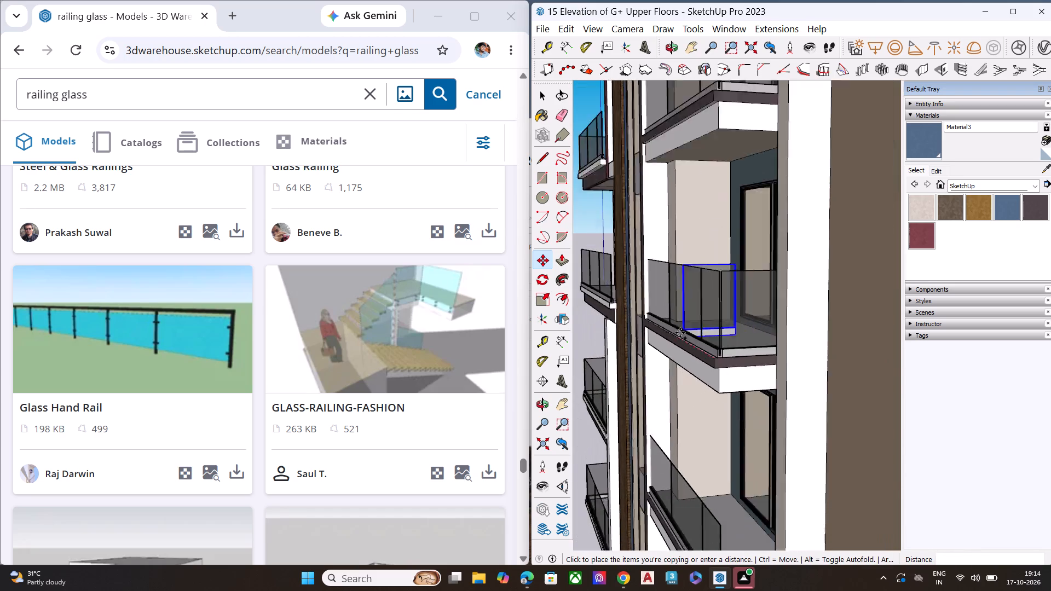
scroll(680, 333, "down", 11)
scroll(703, 366, "up", 9)
scroll(705, 405, "down", 1)
scroll(705, 405, "up", 3)
scroll(709, 410, "down", 1)
scroll(710, 410, "up", 7)
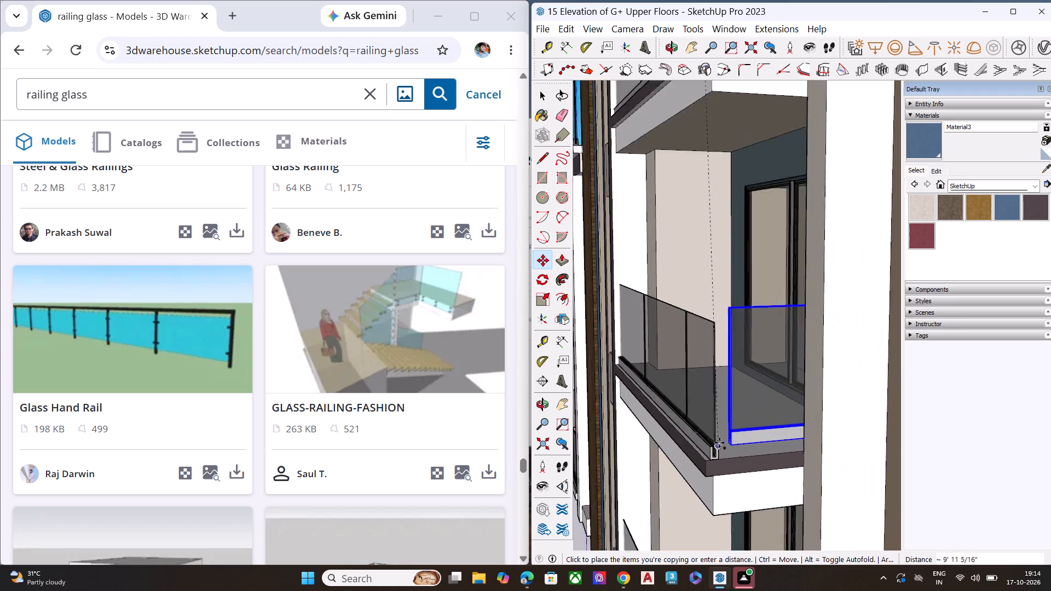
scroll(719, 443, "up", 3)
left_click(697, 474)
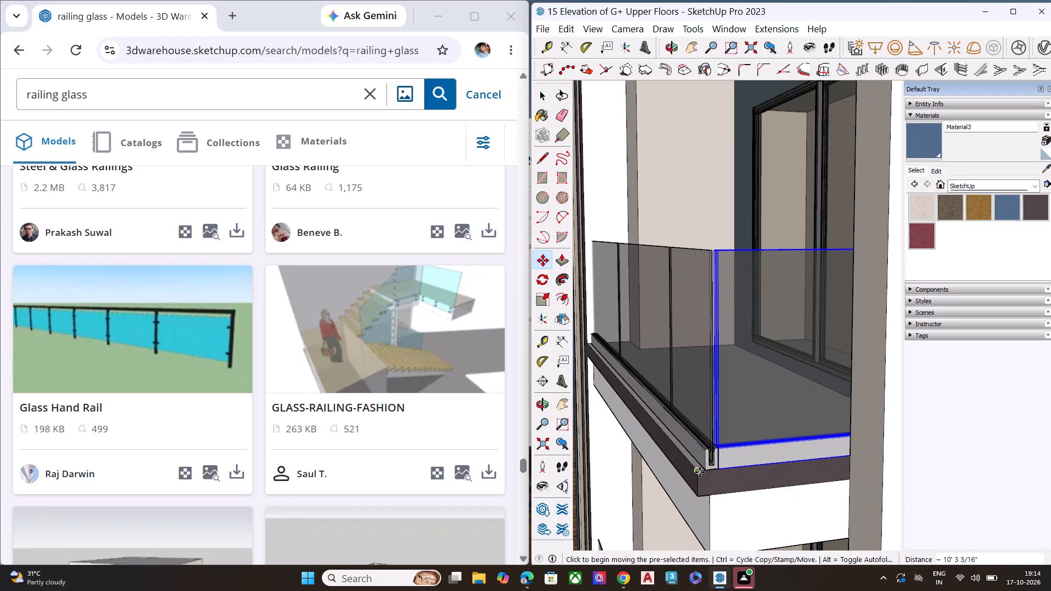
Copy the side railing down onto the right-hand stack's fifth balcony from the top, aligned with its front slab corner.
left_click(700, 472)
scroll(708, 349, "down", 3)
scroll(750, 349, "up", 1)
scroll(754, 349, "down", 2)
scroll(768, 348, "up", 1)
scroll(771, 348, "down", 2)
scroll(685, 329, "down", 3)
scroll(685, 329, "up", 1)
scroll(685, 329, "down", 12)
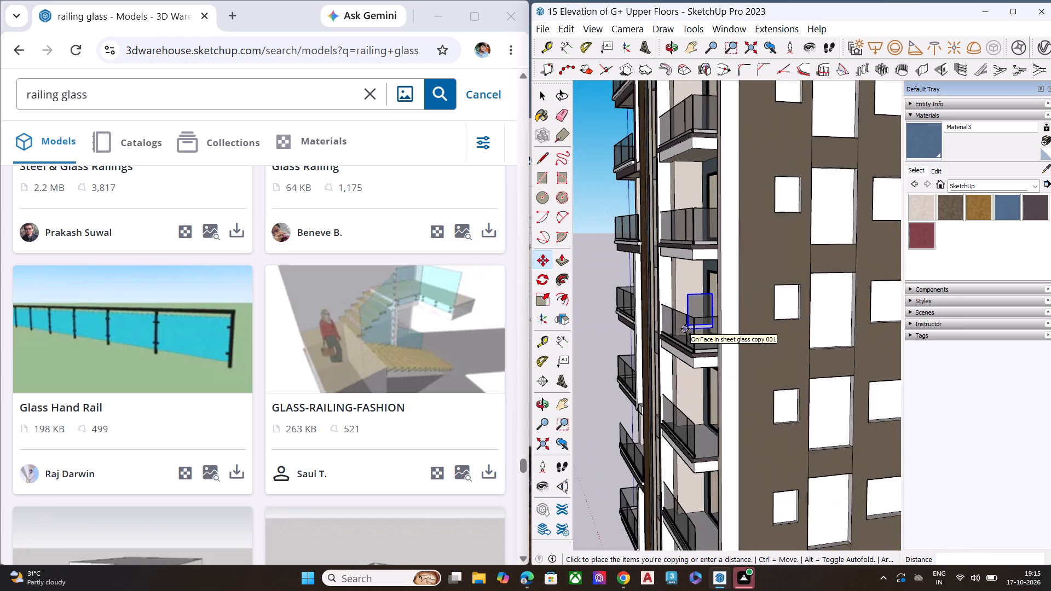
scroll(685, 329, "down", 1)
scroll(702, 487, "up", 7)
scroll(704, 496, "down", 1)
scroll(704, 496, "up", 10)
scroll(667, 364, "up", 9)
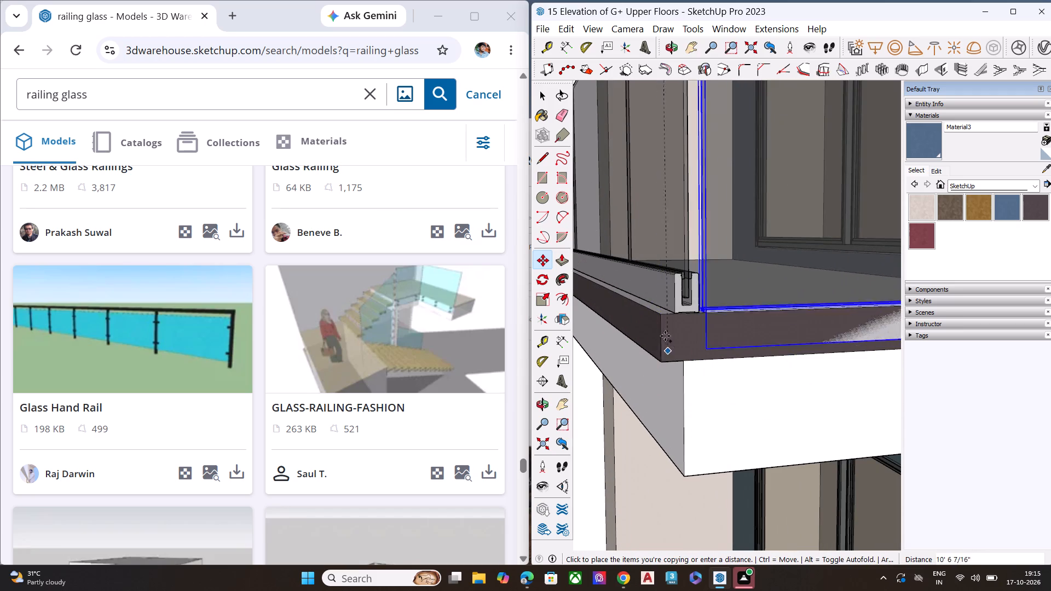
left_click(658, 315)
Copy the side railing about 10' 3 5/16" down onto the right-hand stack's sixth balcony from the top.
left_click(659, 316)
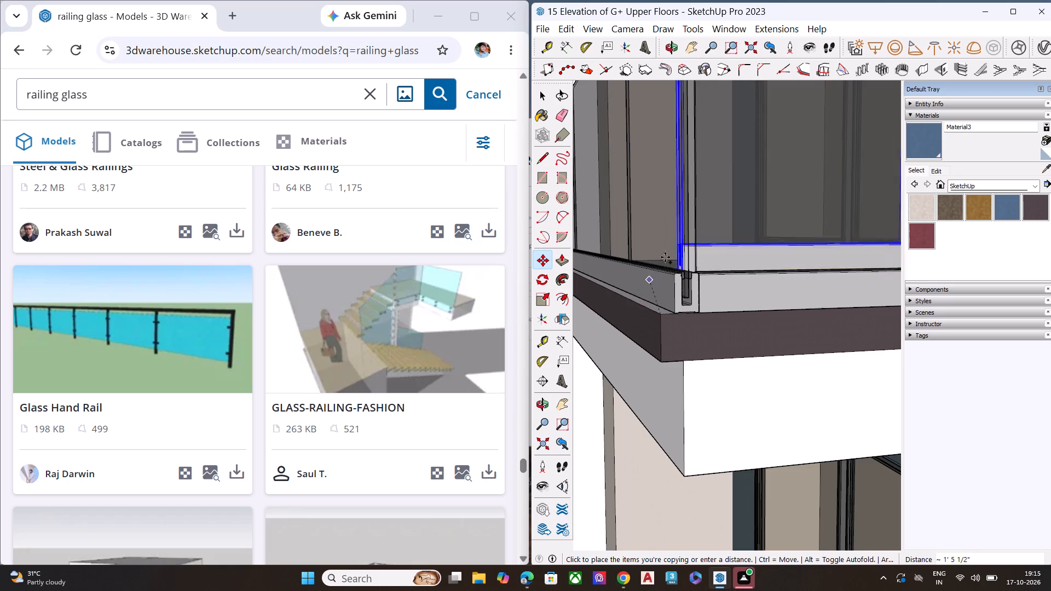
scroll(679, 247, "down", 11)
scroll(686, 259, "up", 3)
scroll(686, 260, "down", 2)
scroll(686, 260, "up", 1)
scroll(686, 260, "down", 10)
scroll(688, 372, "up", 1)
scroll(688, 372, "down", 1)
scroll(688, 372, "up", 4)
scroll(688, 372, "down", 1)
scroll(688, 372, "up", 5)
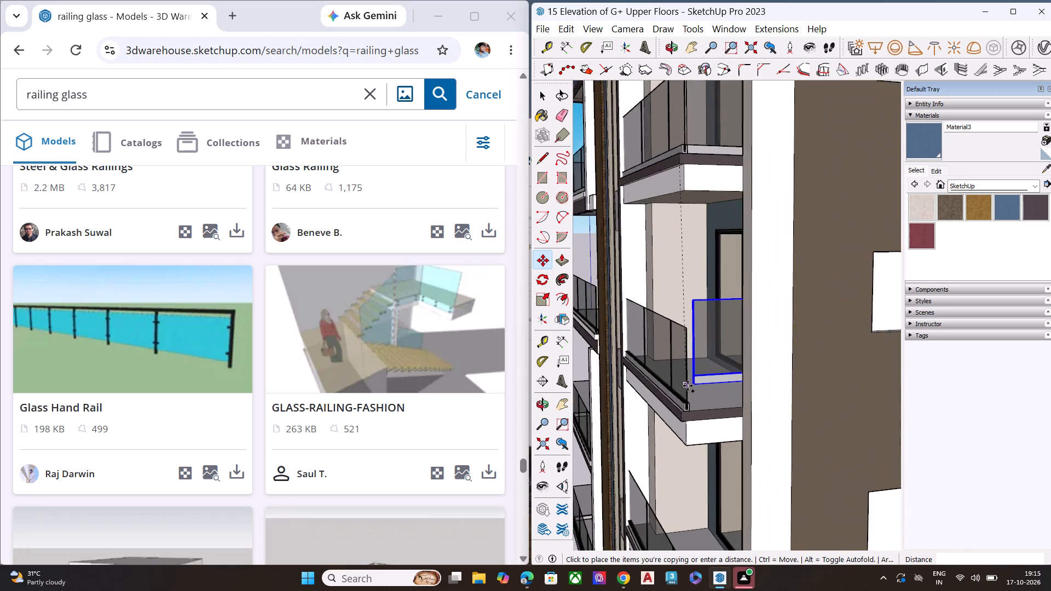
scroll(688, 385, "down", 1)
scroll(688, 386, "up", 10)
left_click(665, 434)
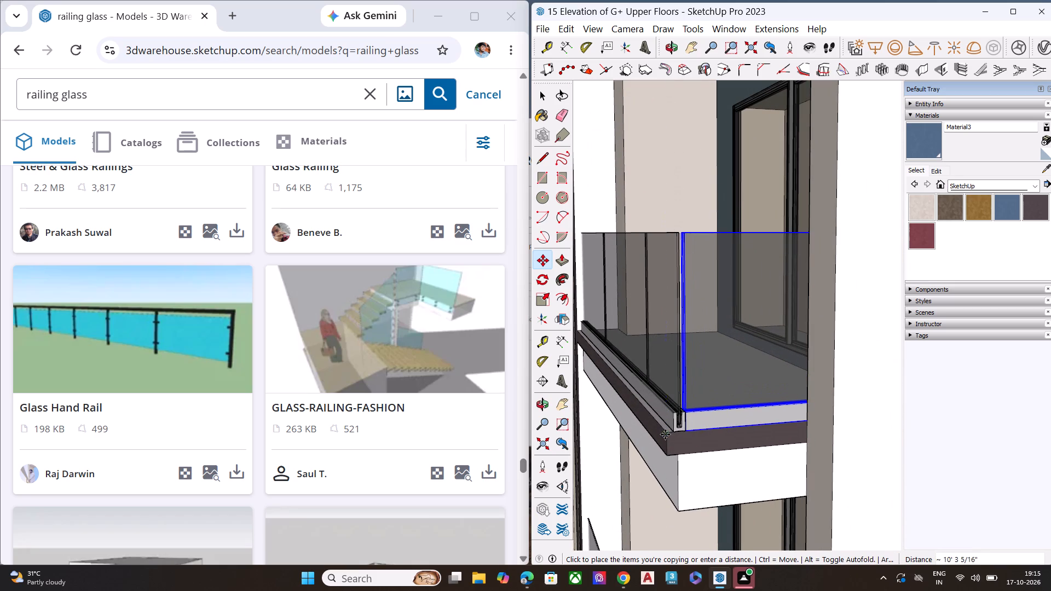
Copy the side railing about 10' 3 5/16" down onto the right-hand stack's second-lowest balcony, matching its front slab corner.
left_click(665, 435)
scroll(685, 327, "down", 1)
scroll(685, 327, "up", 1)
scroll(685, 327, "down", 3)
scroll(685, 327, "up", 2)
scroll(685, 327, "down", 1)
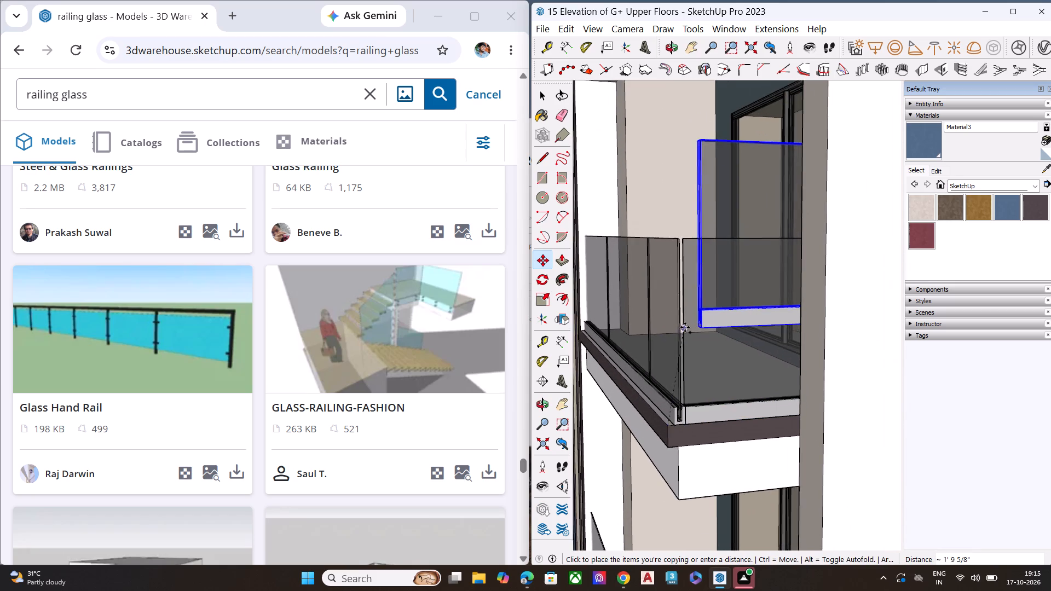
scroll(682, 331, "down", 20)
scroll(698, 419, "up", 4)
scroll(690, 436, "down", 1)
scroll(690, 437, "up", 3)
scroll(690, 438, "down", 1)
scroll(690, 438, "up", 4)
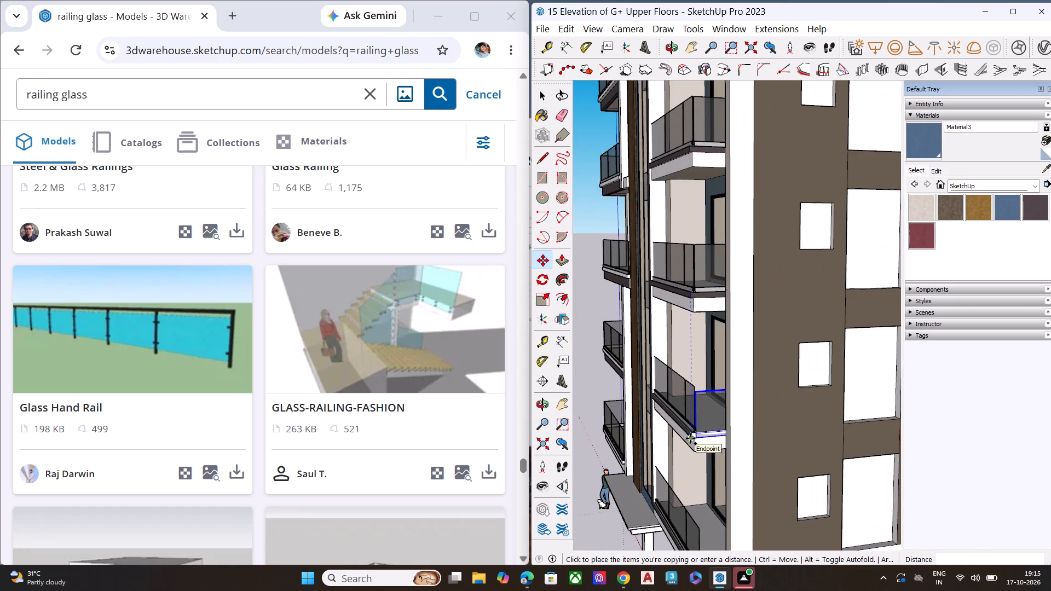
scroll(690, 438, "up", 3)
scroll(690, 438, "down", 2)
scroll(690, 438, "up", 8)
scroll(695, 435, "down", 2)
scroll(695, 435, "up", 15)
left_click(683, 416)
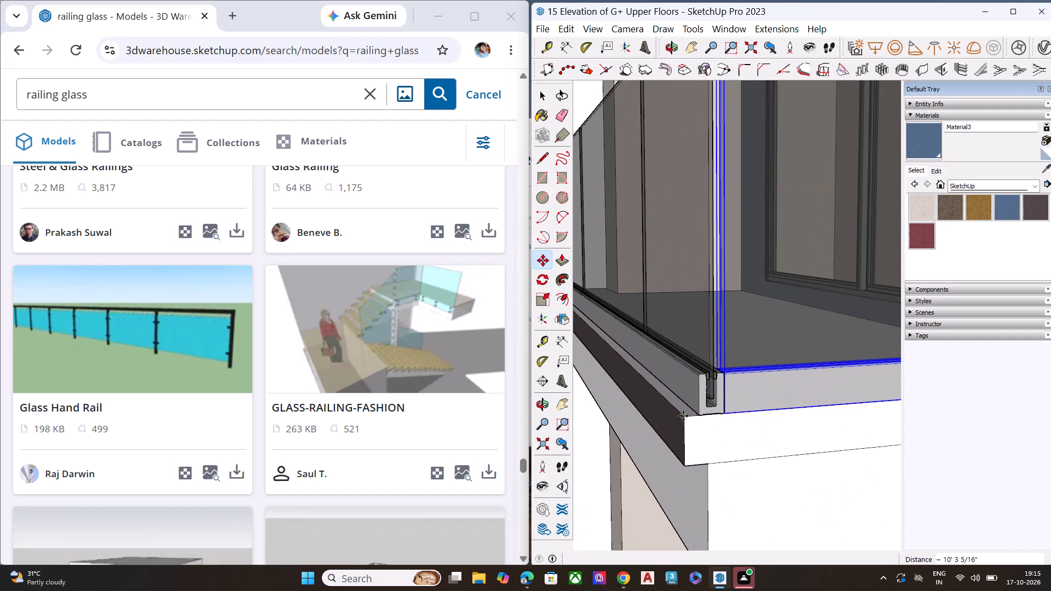
Copy the side railing 10' 4" down onto the right-hand stack's lowest balcony and clear the selection.
left_click(682, 417)
scroll(668, 341, "down", 17)
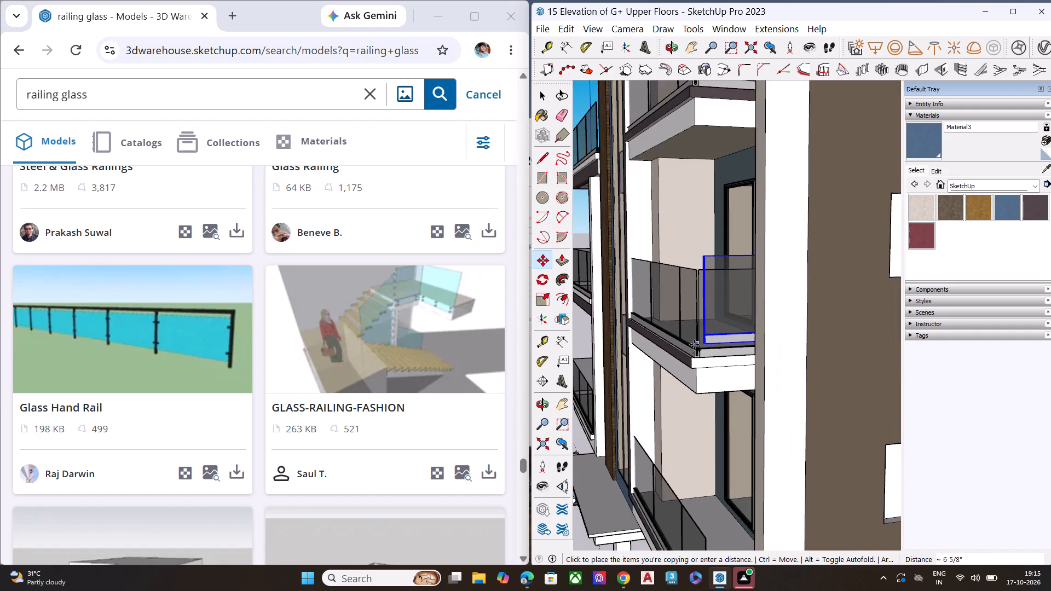
scroll(694, 345, "down", 18)
scroll(688, 397, "up", 8)
scroll(689, 418, "down", 1)
scroll(689, 418, "up", 7)
scroll(697, 414, "down", 2)
scroll(697, 414, "up", 5)
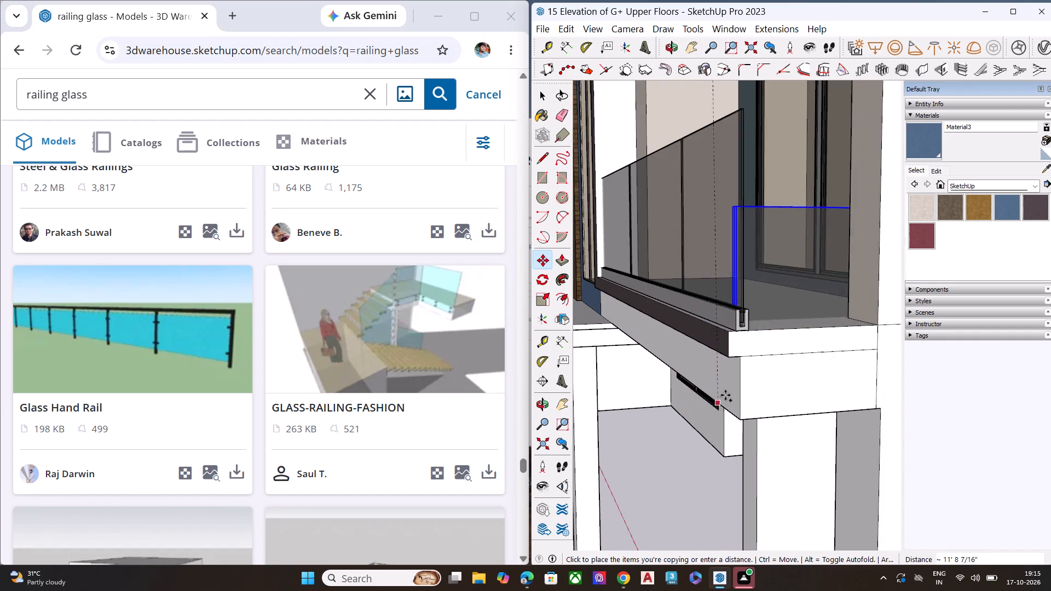
scroll(734, 381, "up", 7)
left_click(712, 282)
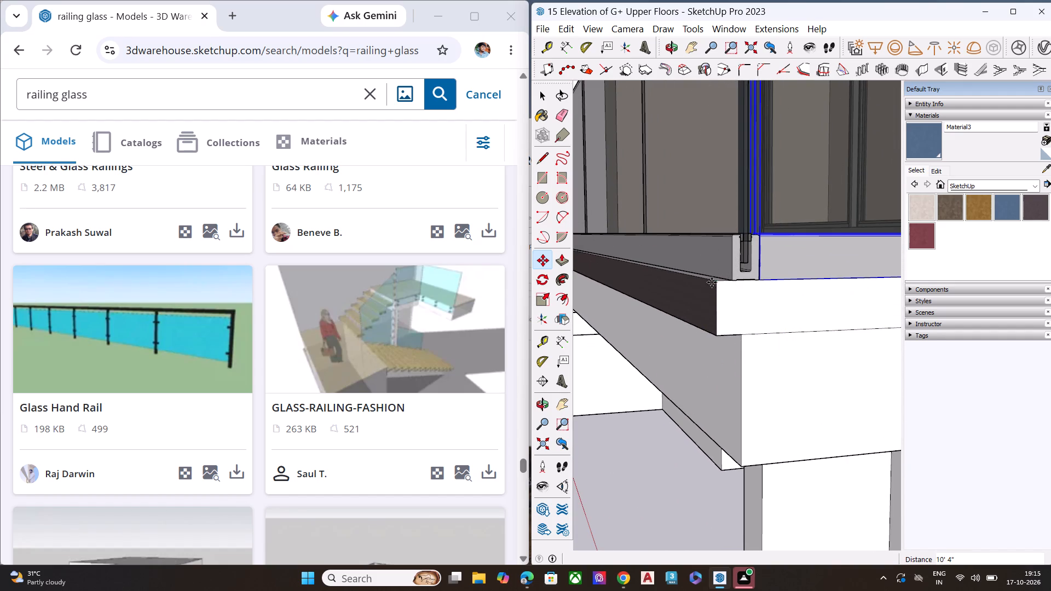
key("space")
scroll(724, 339, "down", 3)
scroll(724, 341, "up", 1)
scroll(724, 341, "down", 5)
scroll(724, 341, "up", 3)
scroll(724, 341, "down", 5)
scroll(724, 341, "up", 2)
scroll(724, 341, "down", 8)
scroll(727, 351, "up", 1)
scroll(727, 351, "down", 4)
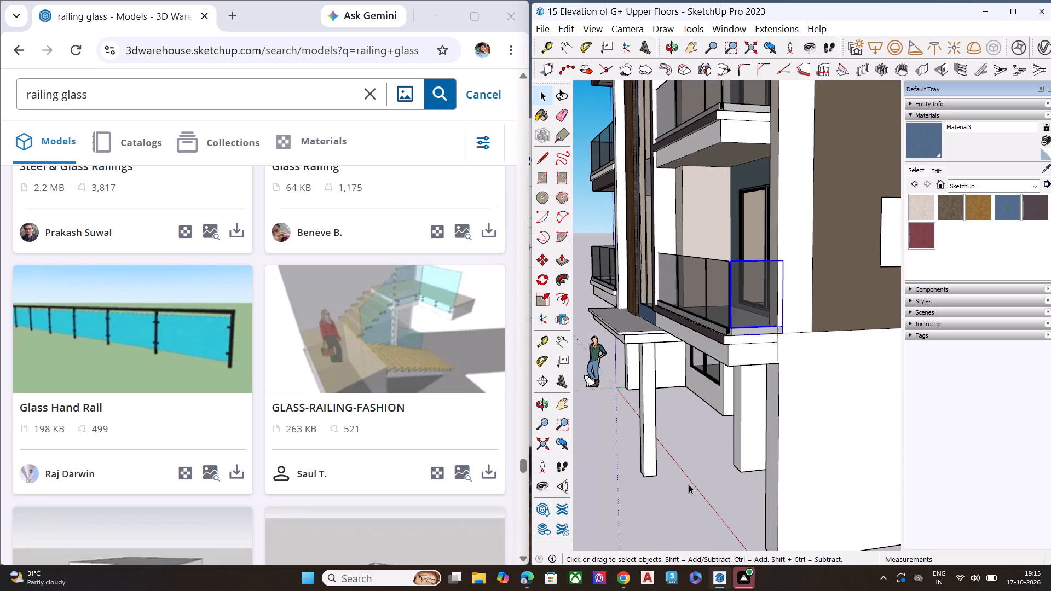
left_click(668, 500)
Scale the right-hand lowest balcony's side railing lengthwise to about 0.90 so its back end stops at the wall edge.
key("space")
scroll(757, 299, "up", 8)
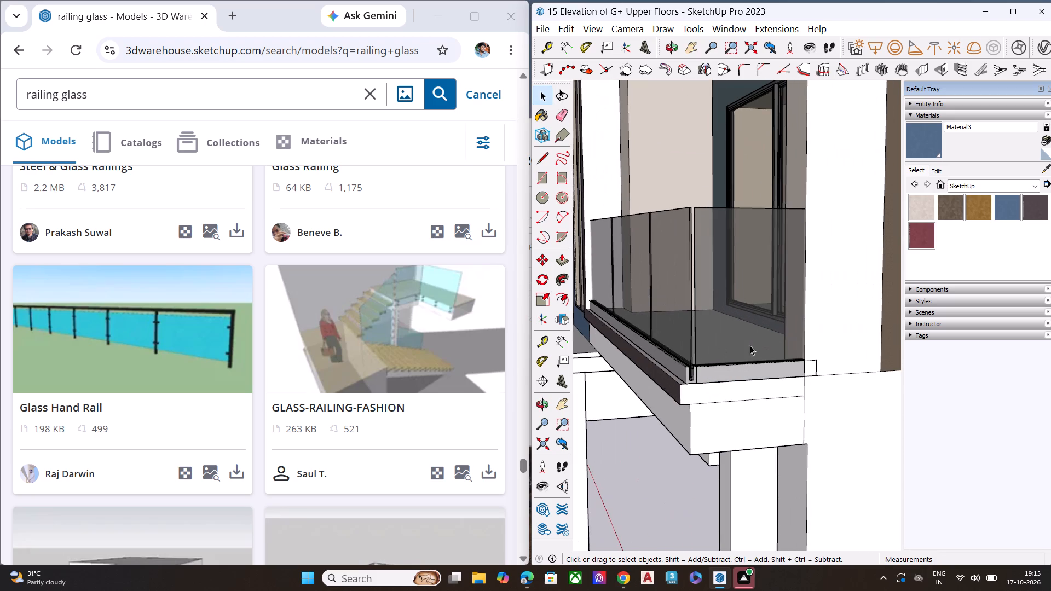
key("s")
middle_click_drag(768, 348, 777, 430)
scroll(780, 433, "up", 2)
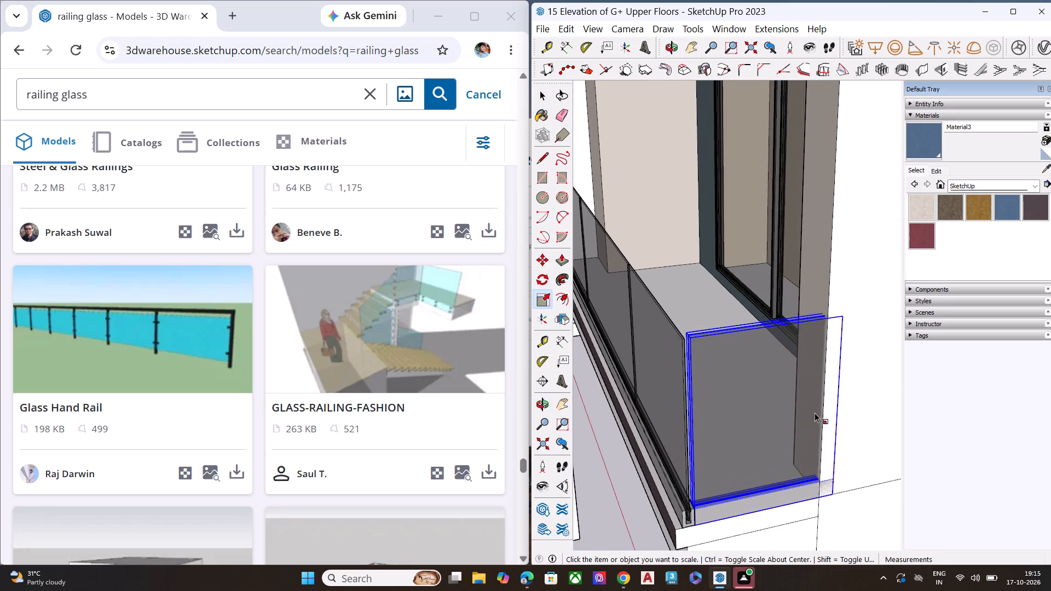
scroll(815, 413, "up", 1)
left_click(760, 343)
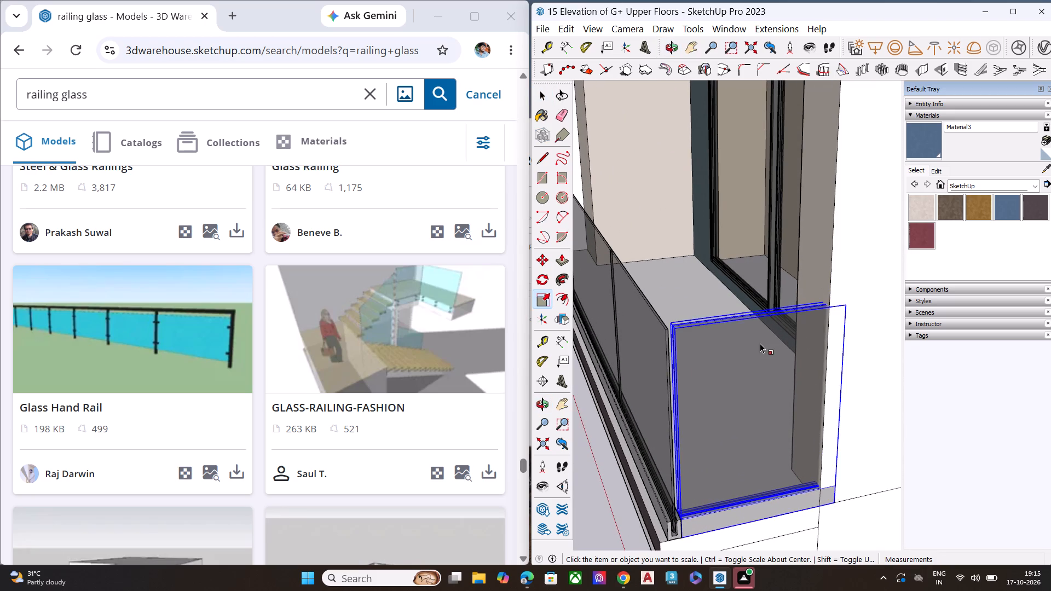
key("s")
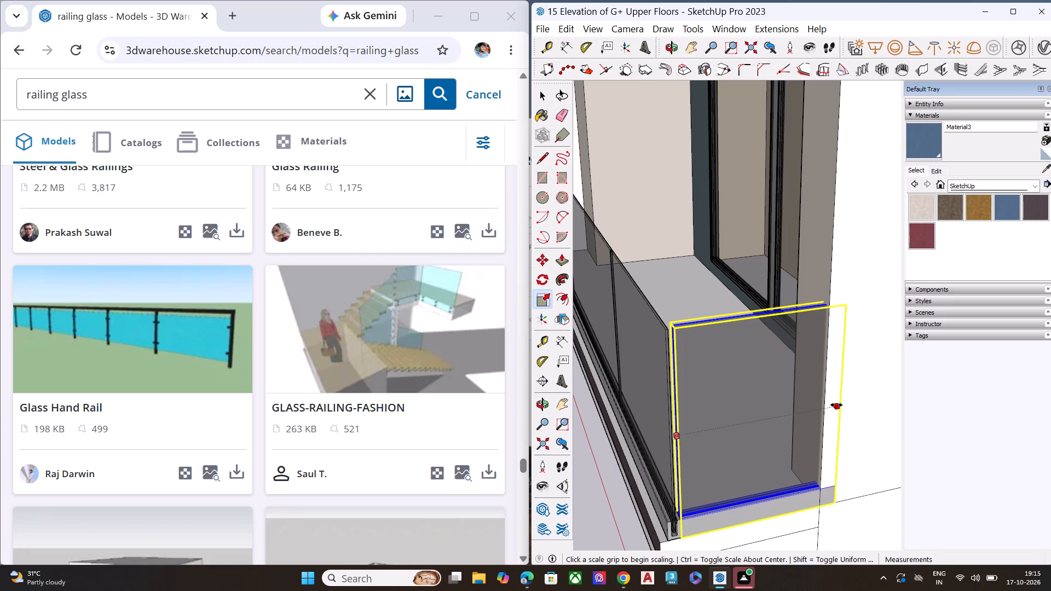
left_click(836, 405)
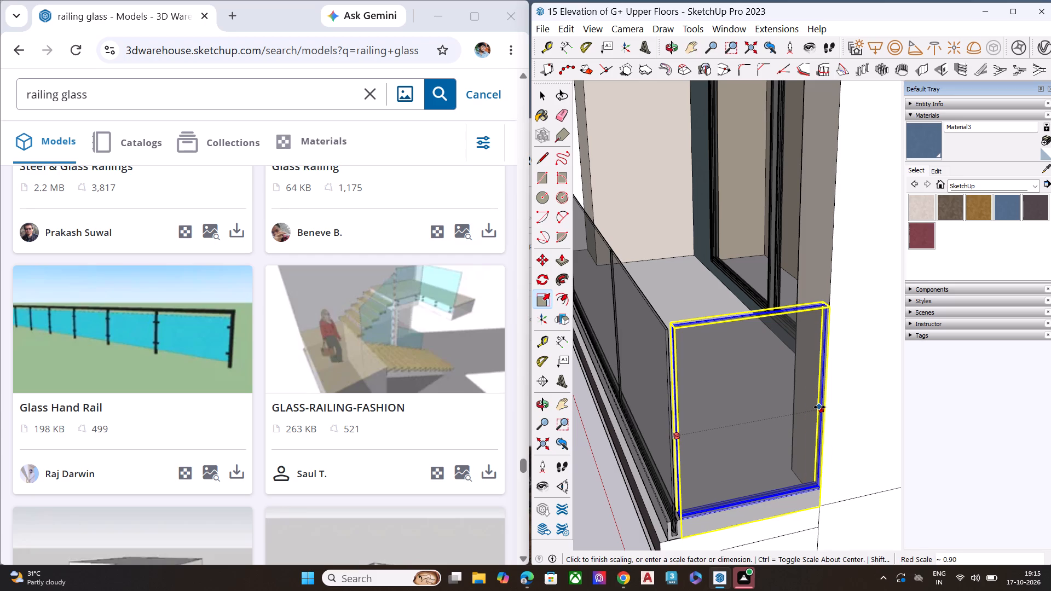
left_click(818, 408)
key("space")
scroll(757, 436, "down", 4)
scroll(757, 435, "up", 1)
scroll(757, 435, "down", 3)
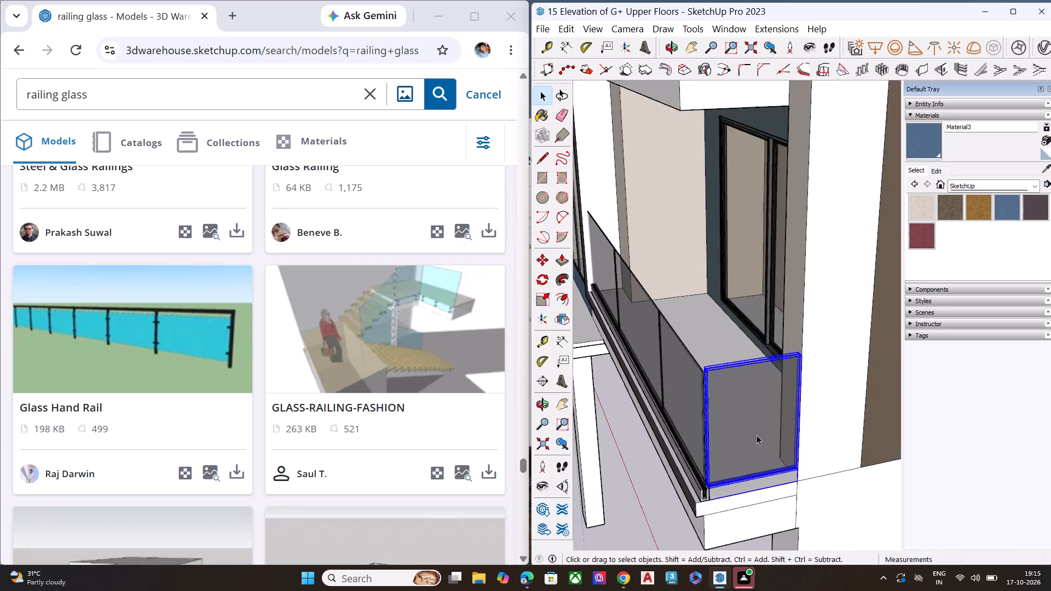
Inspect the glass side railings on the right-hand stack's lower balconies for their fit against the slab and wall edges.
scroll(757, 435, "down", 6)
scroll(757, 435, "up", 1)
scroll(757, 435, "down", 3)
left_click(680, 507)
key("space")
middle_click_drag(704, 504, 704, 490)
scroll(709, 483, "down", 2)
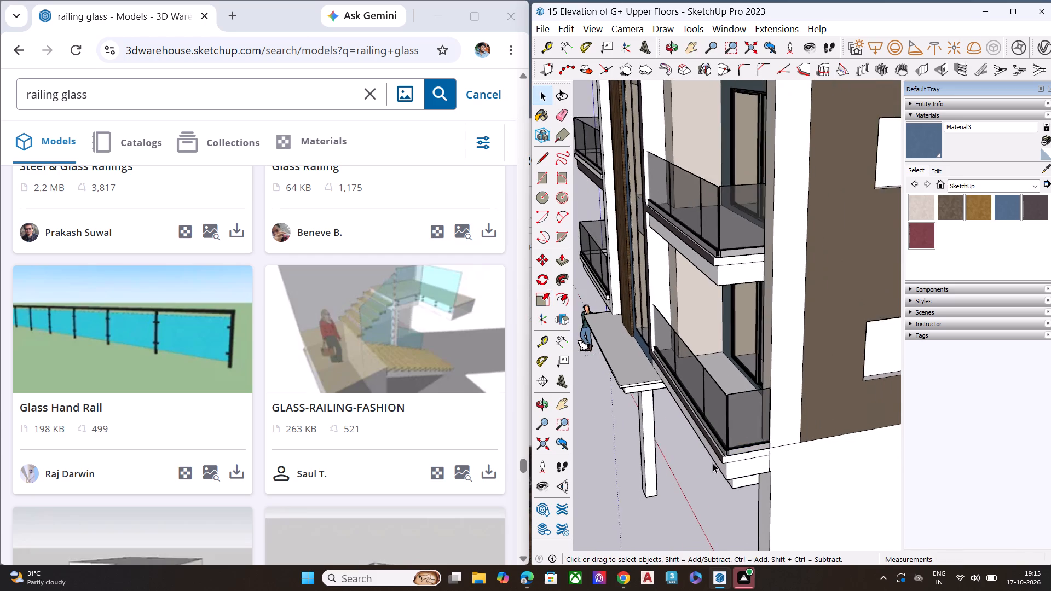
middle_click_drag(724, 350, 716, 506)
scroll(732, 340, "up", 4)
left_click(732, 340)
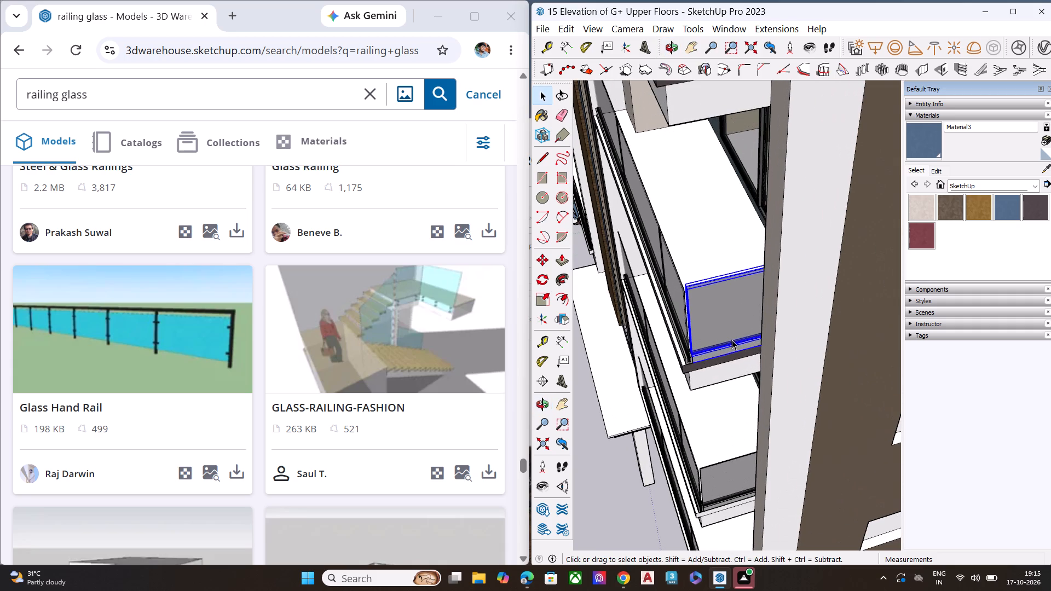
key("space")
scroll(725, 351, "down", 4)
scroll(725, 351, "up", 3)
scroll(725, 351, "down", 2)
left_click(656, 481)
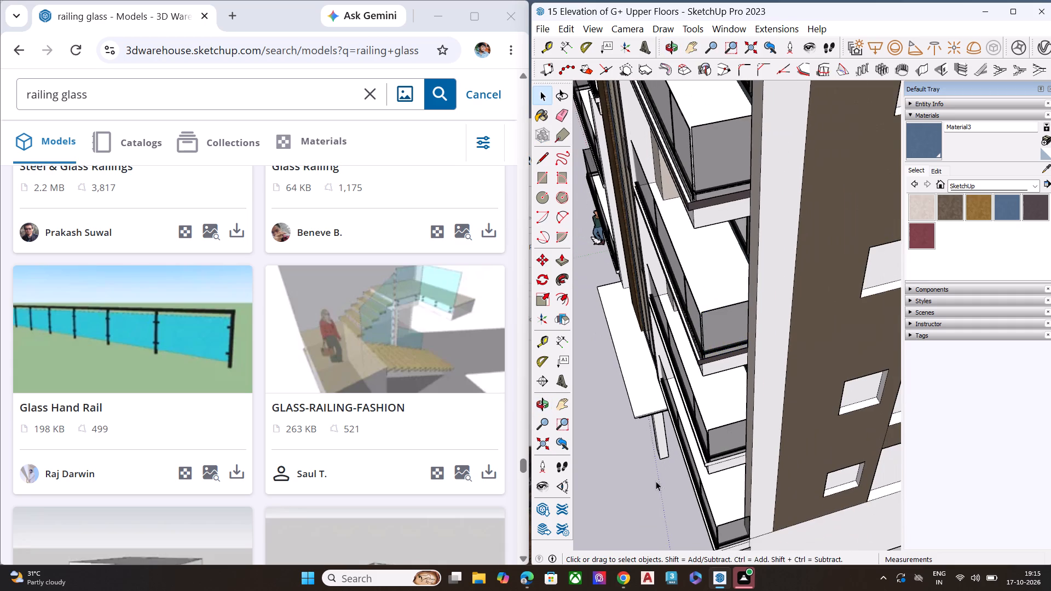
Save the tower model with nothing selected.
scroll(709, 454, "down", 7)
key("ctrl+s")
left_click(651, 493)
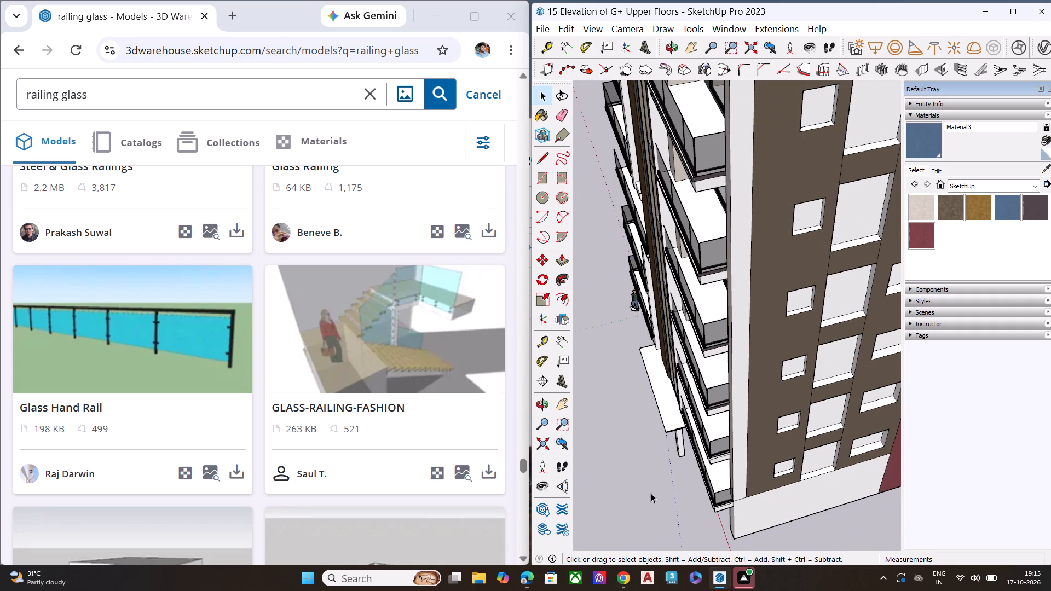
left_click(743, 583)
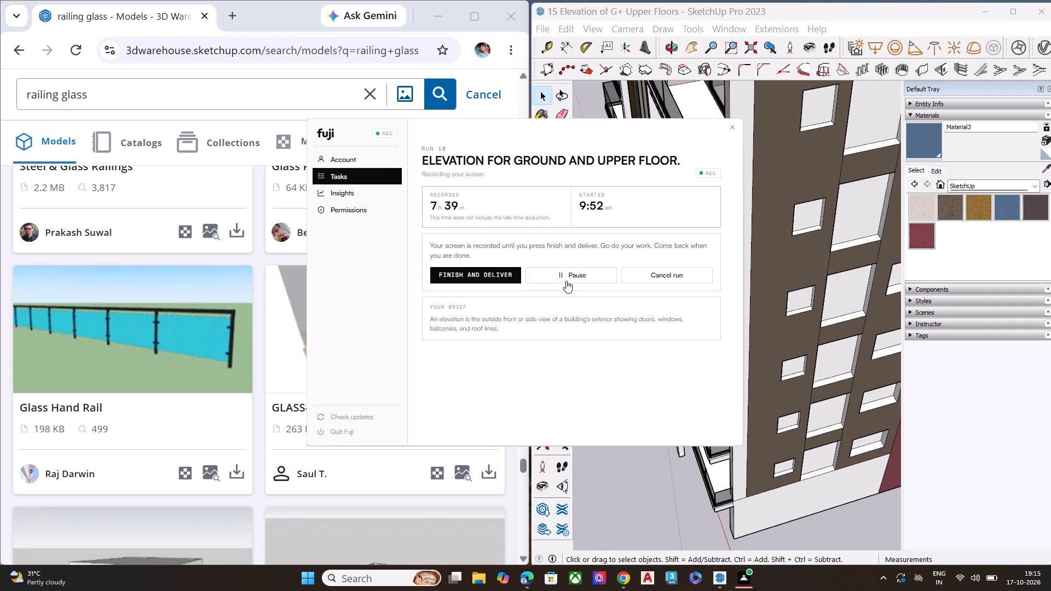
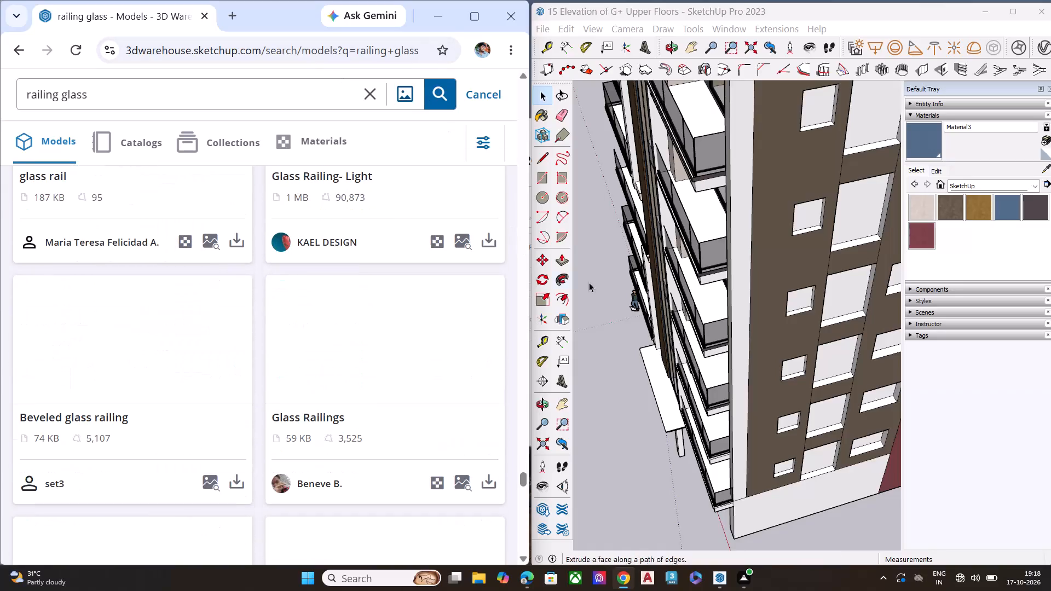
Examine the apartment tower model in SketchUp, covering the balcony railings, side facade and ground-floor entrance from several angles.
scroll(740, 239, "down", 7)
scroll(314, 65, "up", 1)
middle_click_drag(599, 252, 713, 64)
scroll(697, 76, "down", 1)
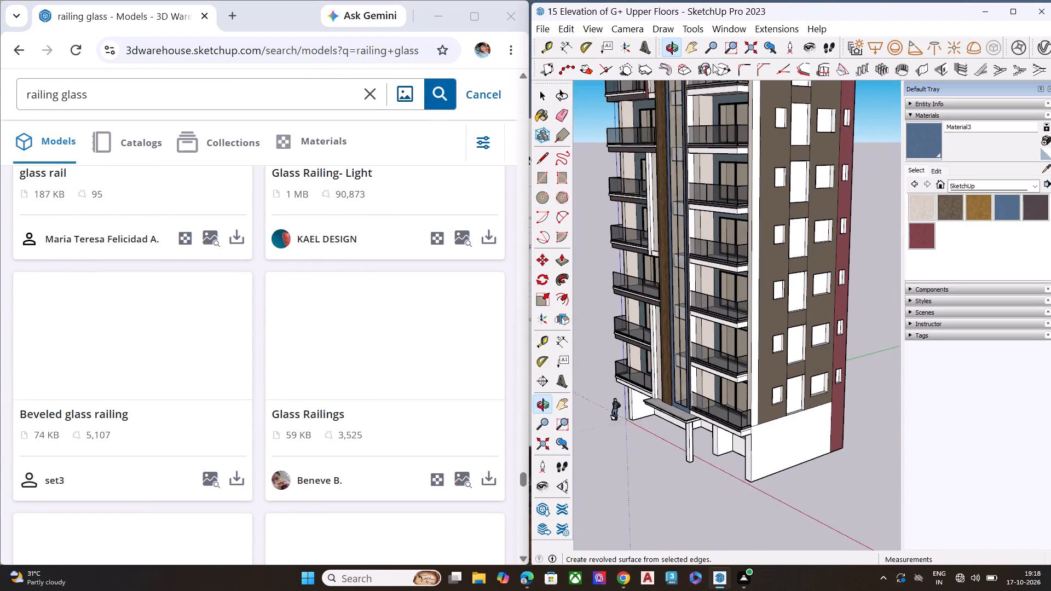
scroll(740, 174, "up", 6)
scroll(767, 324, "down", 4)
middle_click_drag(759, 366, 763, 257)
scroll(763, 257, "down", 1)
scroll(763, 257, "up", 1)
scroll(763, 257, "down", 8)
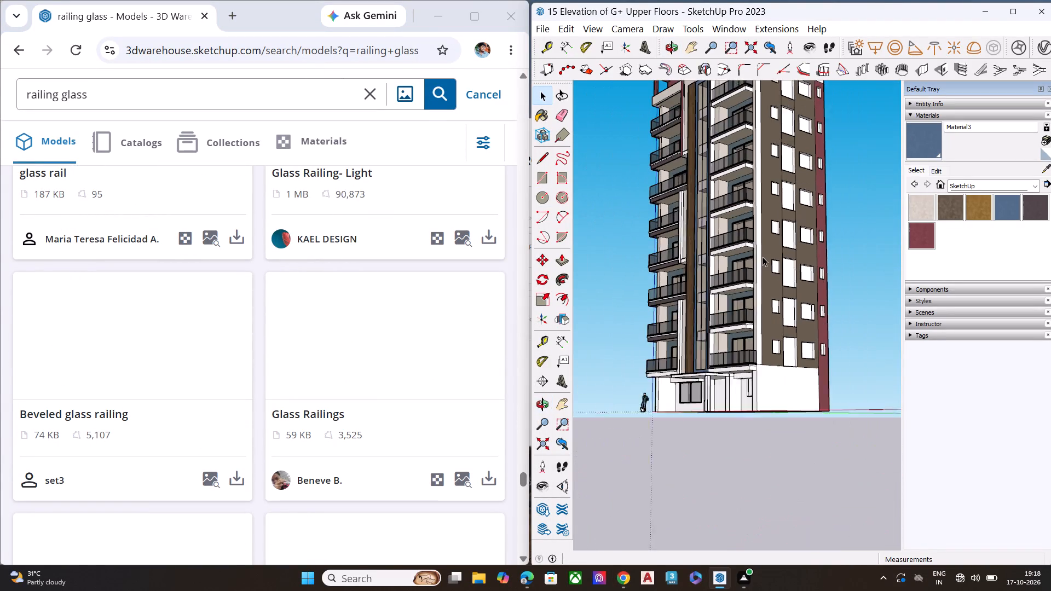
scroll(763, 257, "down", 3)
middle_click_drag(743, 305, 746, 236)
scroll(746, 236, "up", 1)
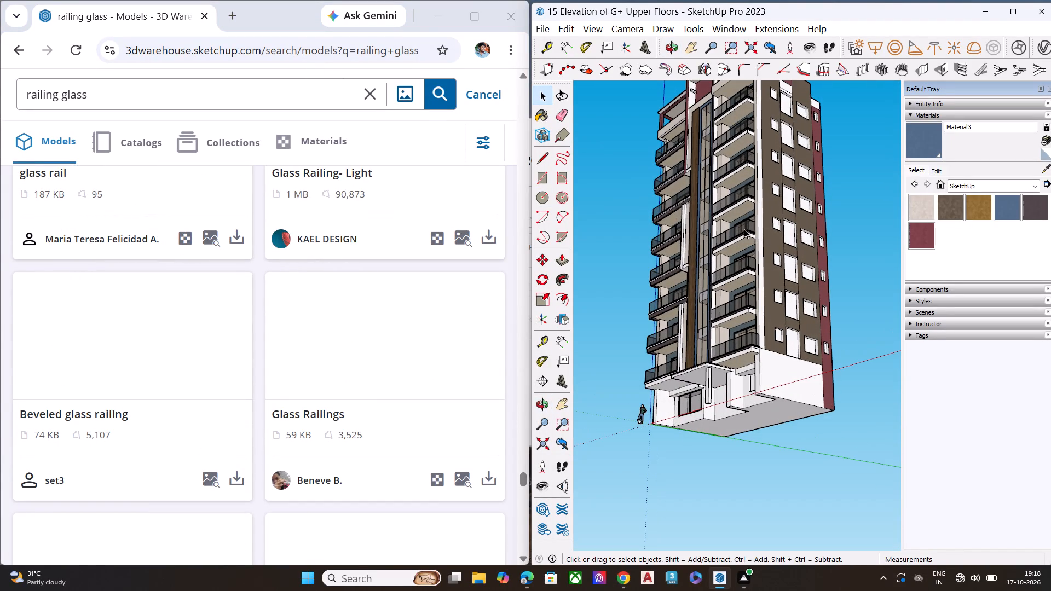
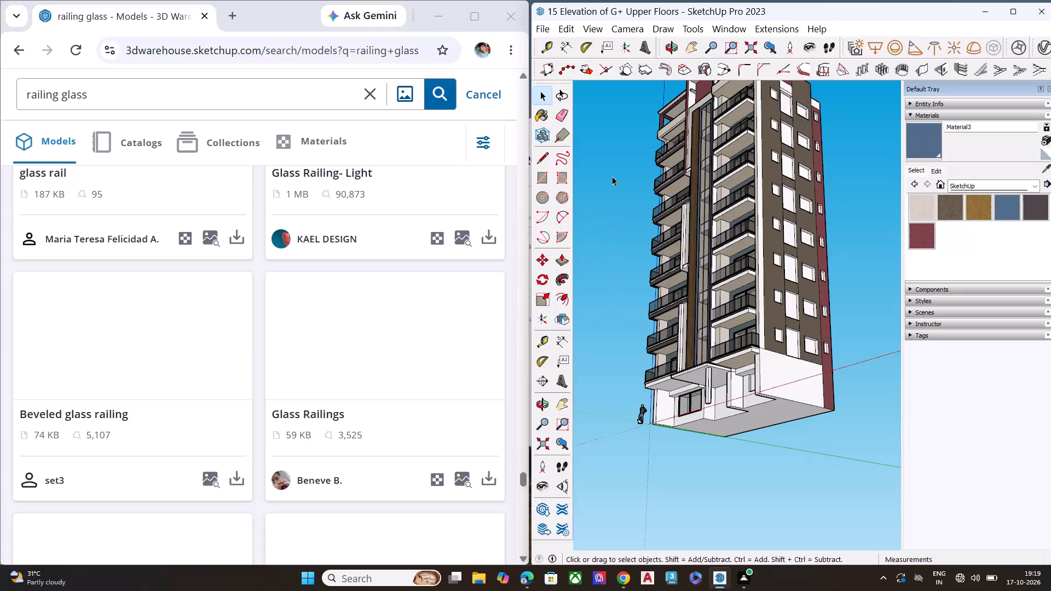
Examine the whole tower from low and high angles, covering the front balconies, side facade and roof parapets.
scroll(622, 175, "down", 7)
middle_click_drag(730, 314, 749, 494)
scroll(741, 349, "down", 1)
scroll(742, 349, "up", 1)
scroll(744, 363, "down", 3)
middle_click_drag(736, 308, 748, 457)
scroll(745, 249, "up", 5)
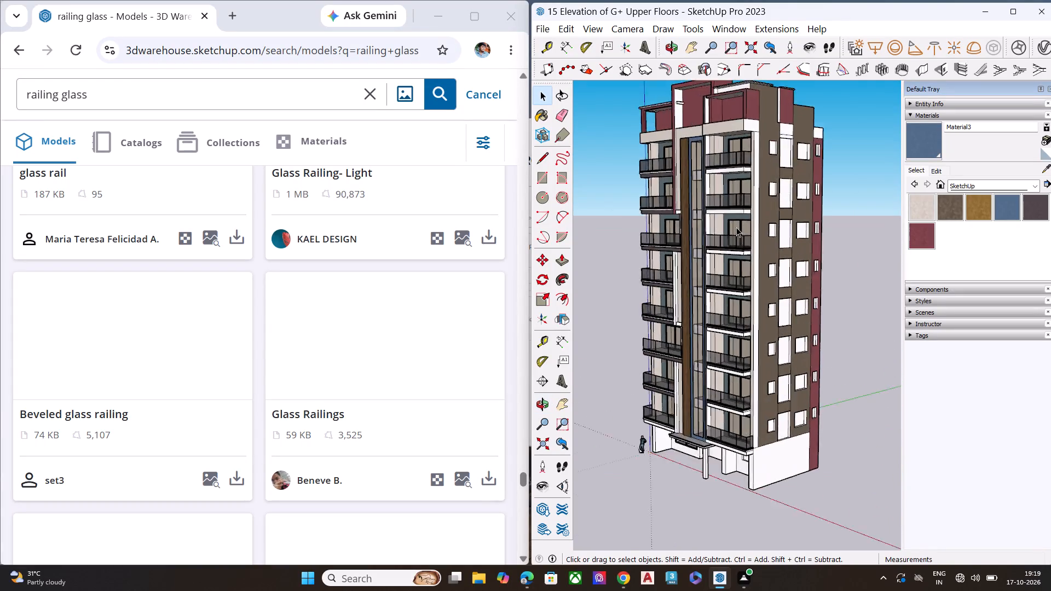
scroll(736, 227, "up", 5)
scroll(723, 213, "down", 4)
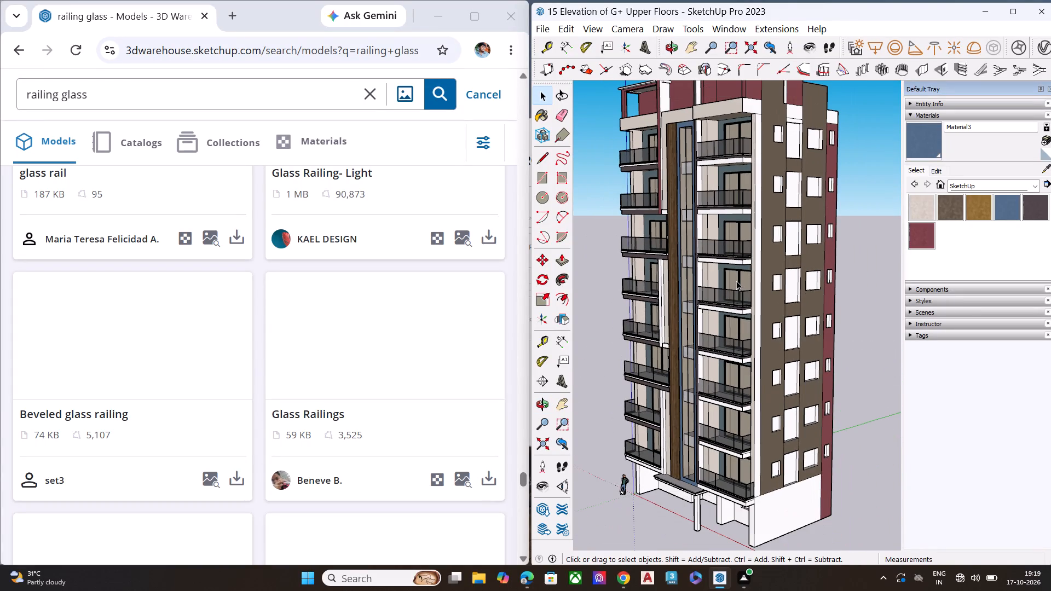
scroll(736, 271, "down", 6)
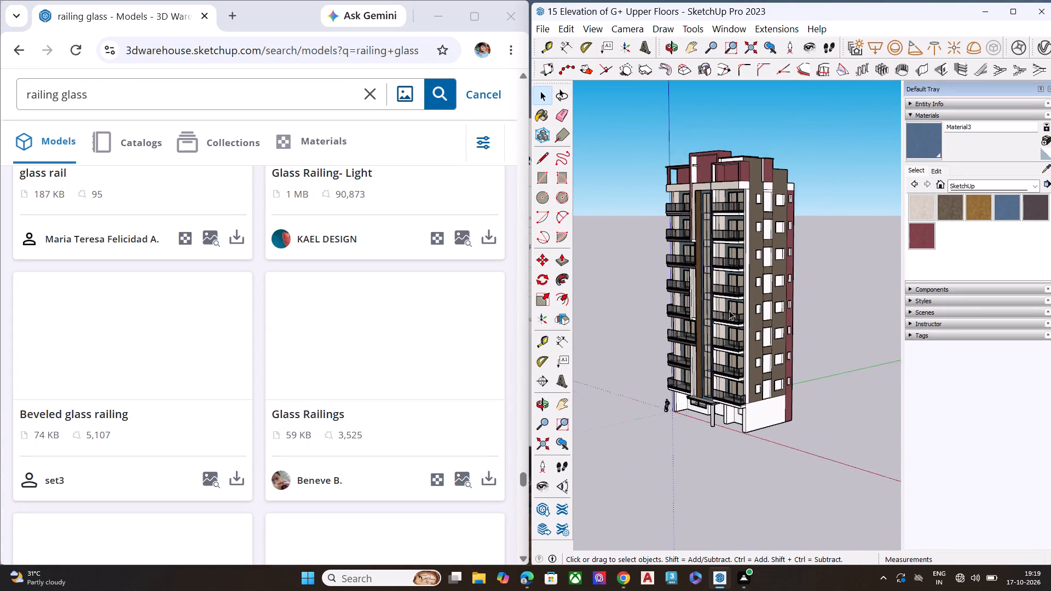
middle_click_drag(729, 311, 722, 380)
scroll(706, 283, "up", 9)
scroll(687, 175, "down", 6)
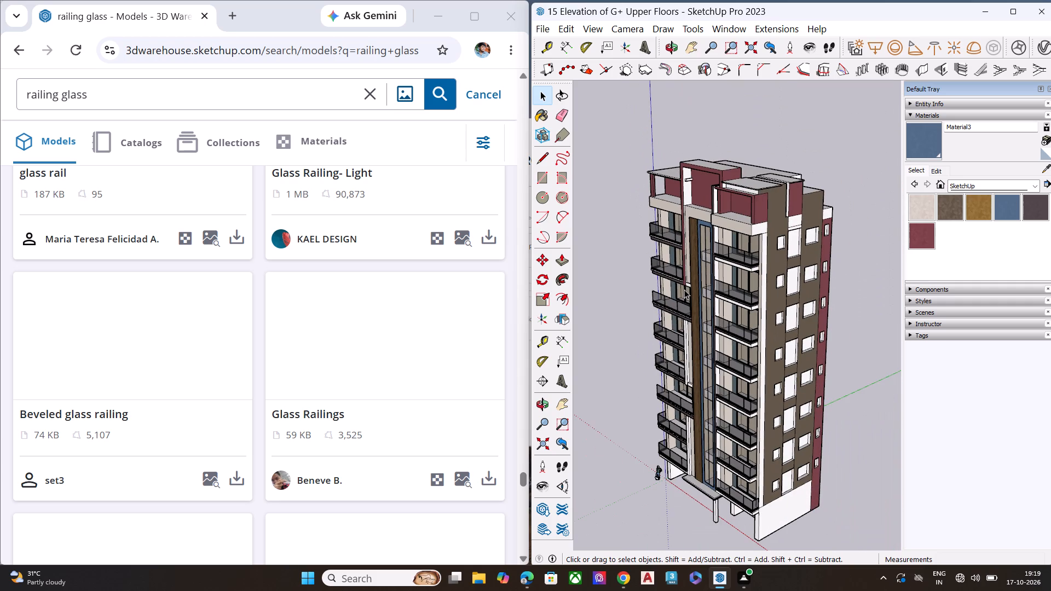
scroll(684, 289, "up", 6)
scroll(684, 289, "down", 1)
scroll(684, 289, "up", 1)
scroll(684, 289, "down", 2)
scroll(683, 289, "up", 1)
scroll(683, 292, "down", 4)
scroll(682, 257, "up", 6)
scroll(663, 246, "down", 3)
scroll(658, 249, "up", 2)
scroll(658, 249, "down", 1)
scroll(655, 251, "up", 4)
scroll(652, 253, "down", 8)
scroll(674, 248, "up", 2)
scroll(674, 248, "down", 4)
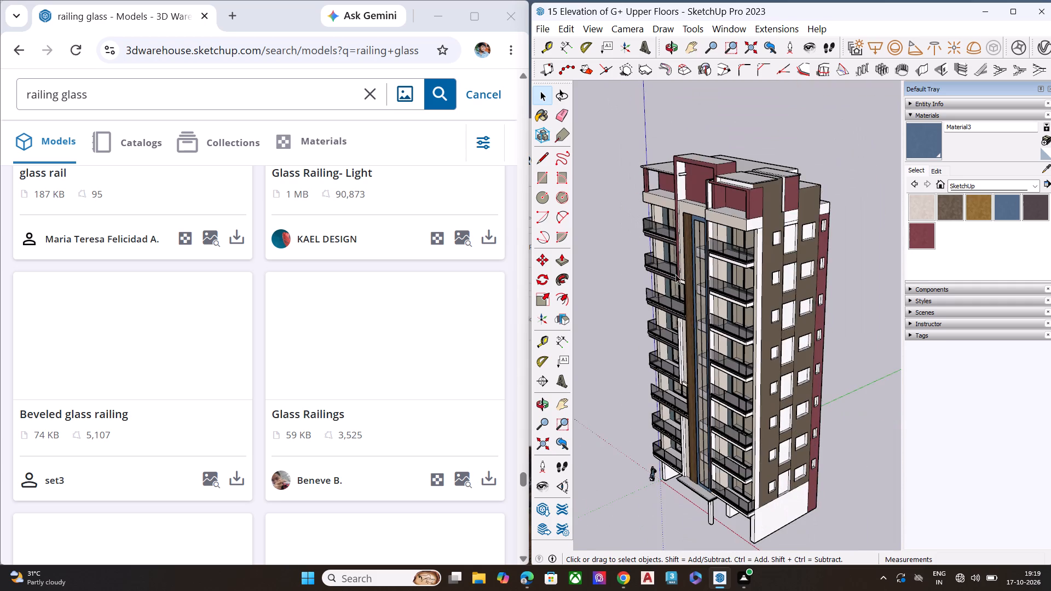
middle_click_drag(674, 271, 686, 187)
scroll(686, 187, "up", 1)
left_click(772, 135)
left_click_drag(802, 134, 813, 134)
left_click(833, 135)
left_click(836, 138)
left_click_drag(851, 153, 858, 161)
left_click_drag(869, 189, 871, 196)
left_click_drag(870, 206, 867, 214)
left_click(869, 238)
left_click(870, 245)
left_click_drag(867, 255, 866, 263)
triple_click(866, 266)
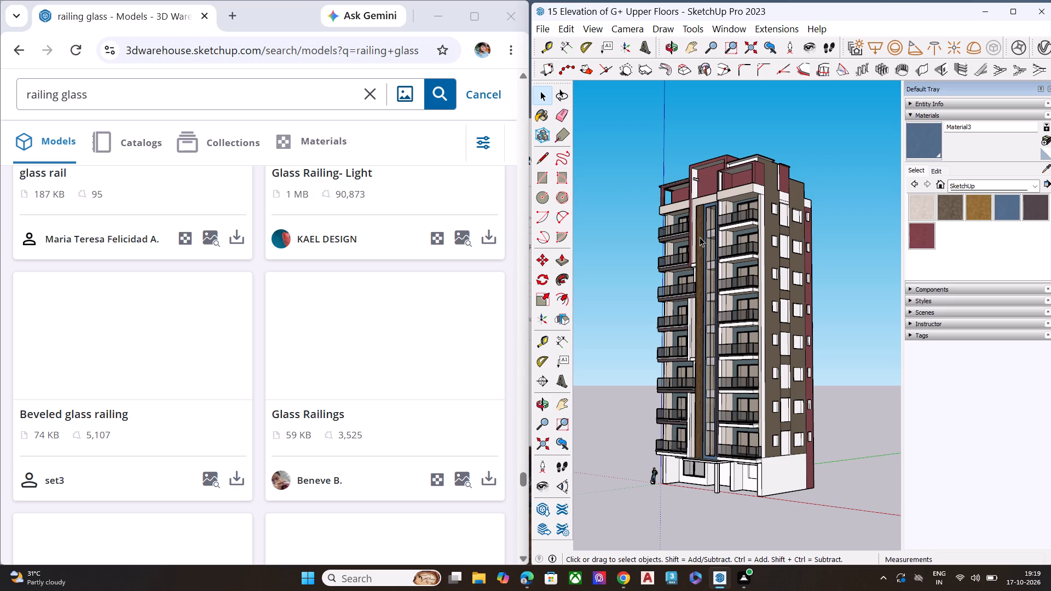
Examine the blue-framed central glazing, the wood strip and the upper balcony railings up close and from a distance.
scroll(663, 40, "down", 6)
scroll(773, 246, "down", 2)
middle_click_drag(767, 276, 776, 343)
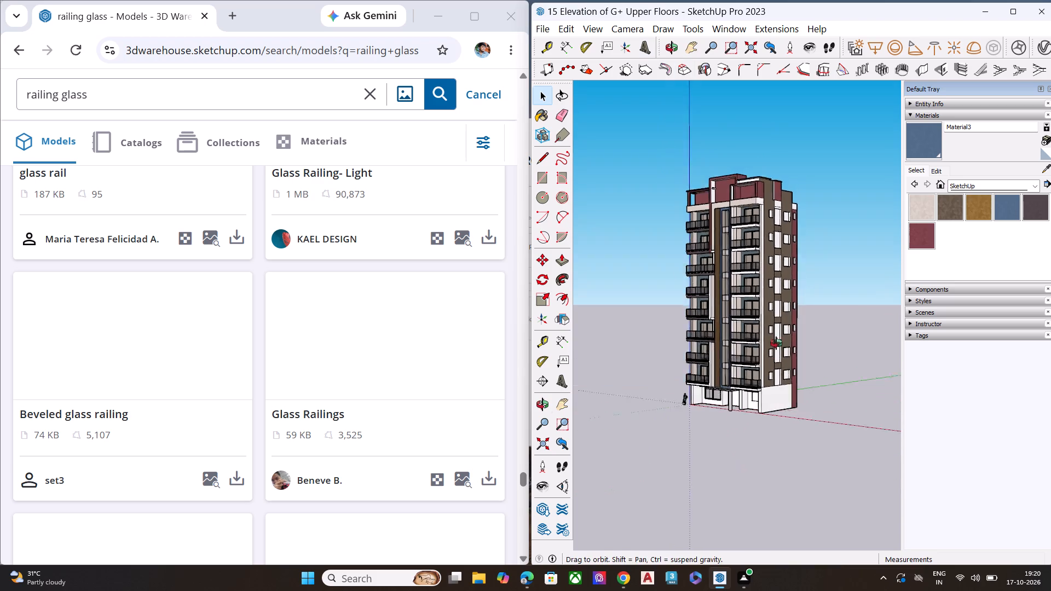
middle_click_drag(776, 343, 776, 398)
scroll(726, 257, "up", 9)
scroll(756, 194, "up", 9)
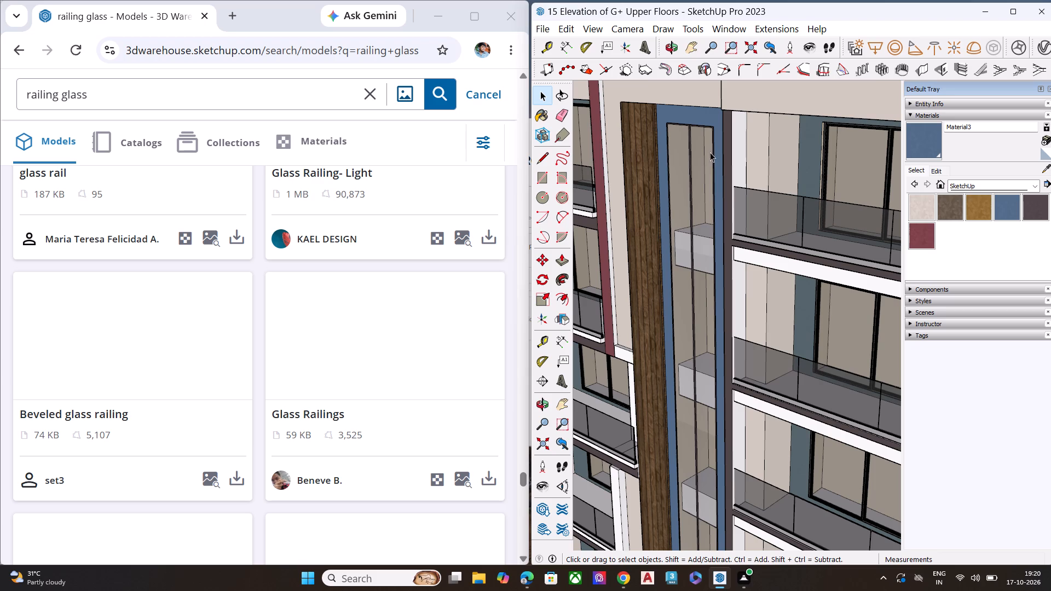
scroll(746, 186, "down", 5)
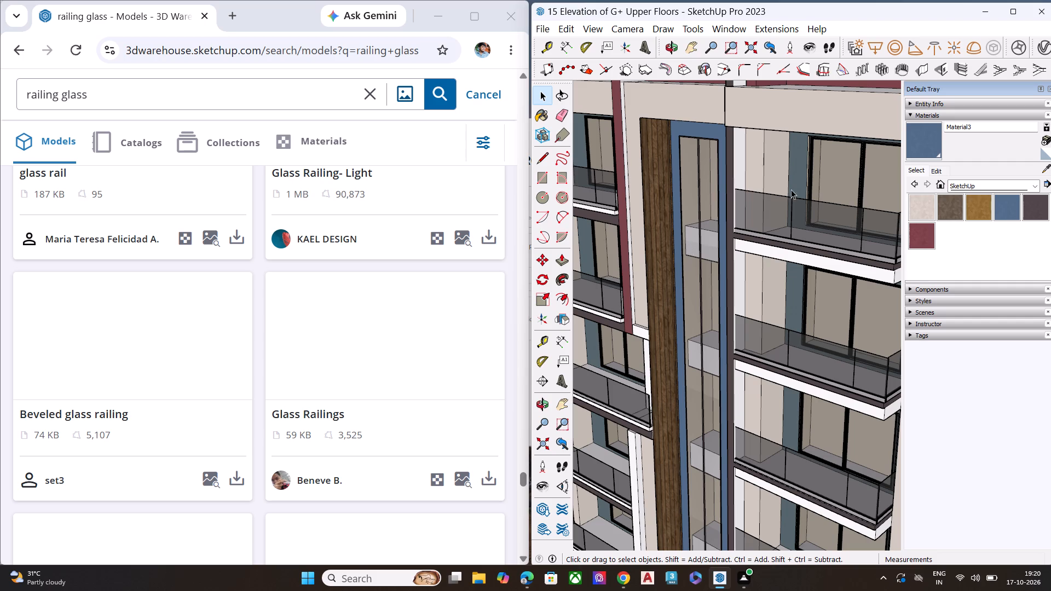
scroll(760, 233, "down", 2)
scroll(748, 250, "up", 1)
scroll(744, 253, "down", 5)
scroll(723, 262, "up", 1)
scroll(721, 262, "down", 2)
scroll(712, 224, "up", 1)
scroll(712, 224, "down", 9)
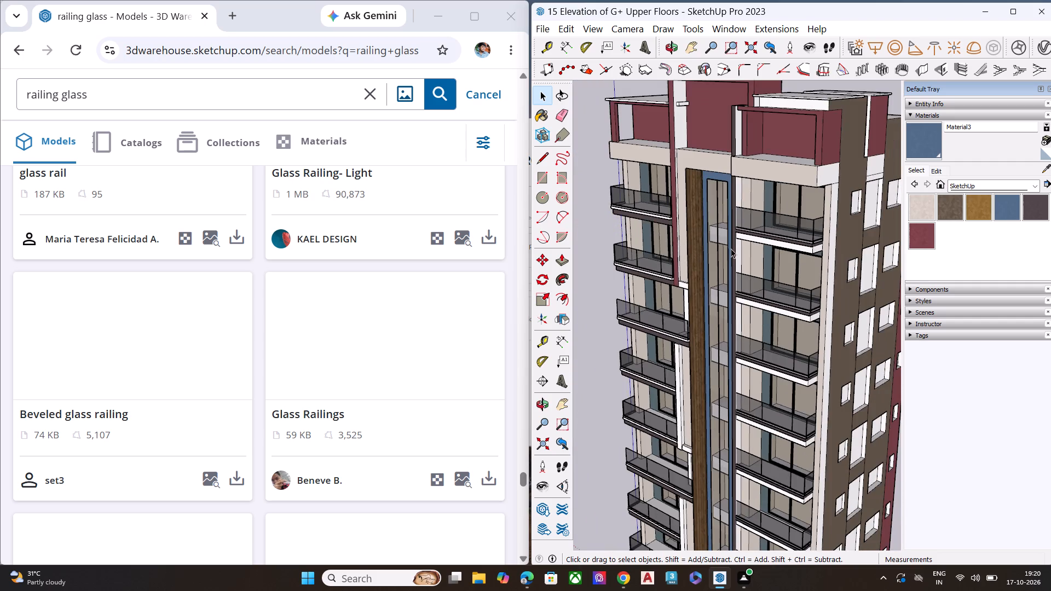
middle_click_drag(728, 251, 726, 160)
scroll(661, 206, "down", 8)
Examine the tower's front elevation head-on, covering the balcony bays, the central vertical glazing and the maroon roof parapets.
left_click(784, 169)
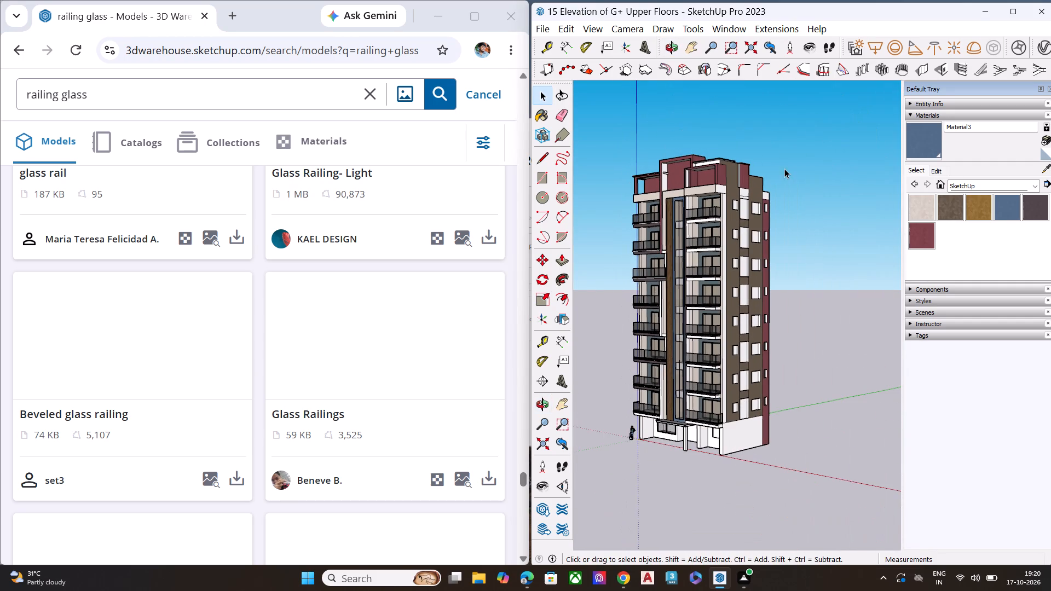
left_click(793, 195)
left_click(795, 263)
middle_click_drag(746, 318, 900, 251)
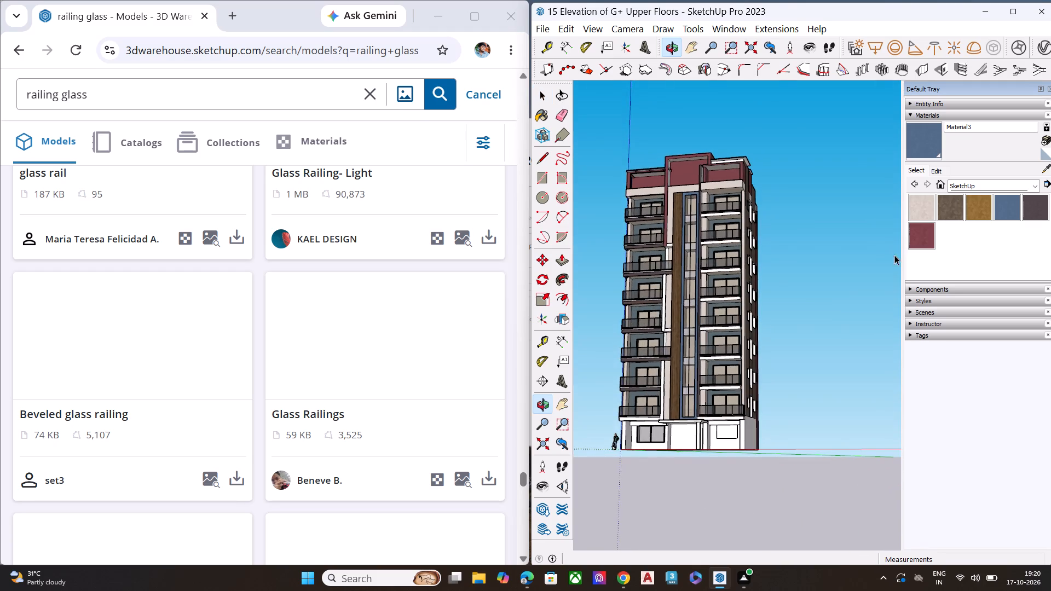
scroll(715, 261, "up", 7)
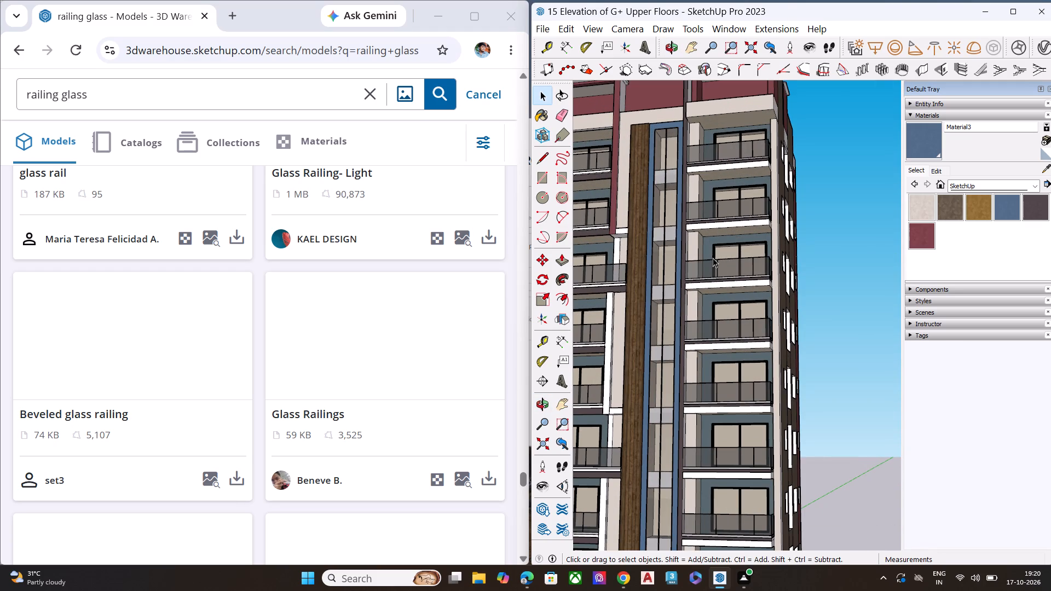
scroll(713, 258, "down", 8)
middle_click_drag(700, 256, 806, 338)
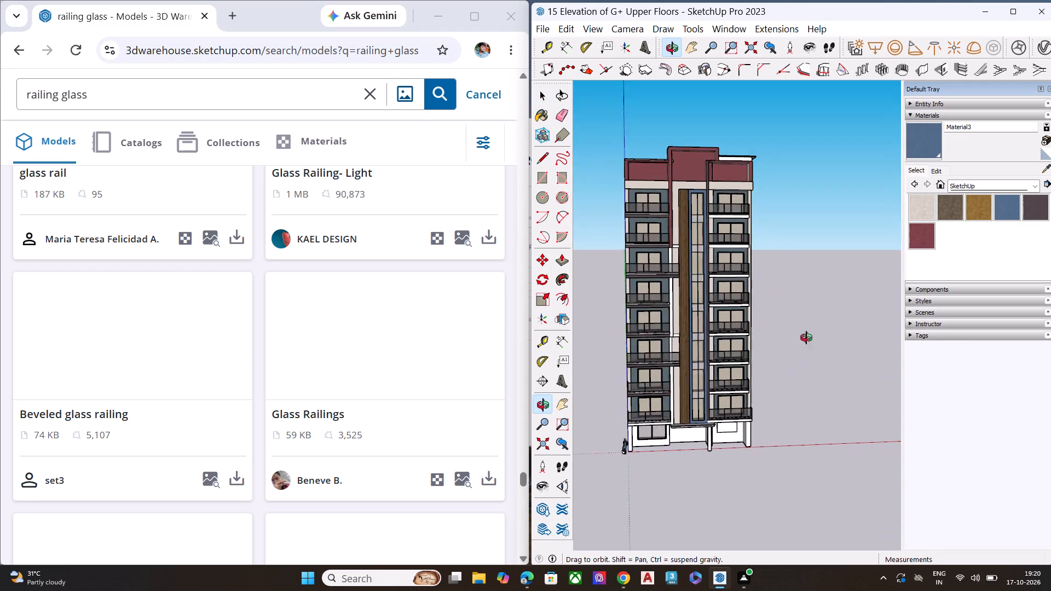
middle_click_drag(806, 338, 839, 287)
scroll(838, 283, "up", 10)
scroll(697, 201, "down", 5)
scroll(700, 201, "up", 1)
scroll(701, 201, "down", 2)
scroll(674, 223, "up", 1)
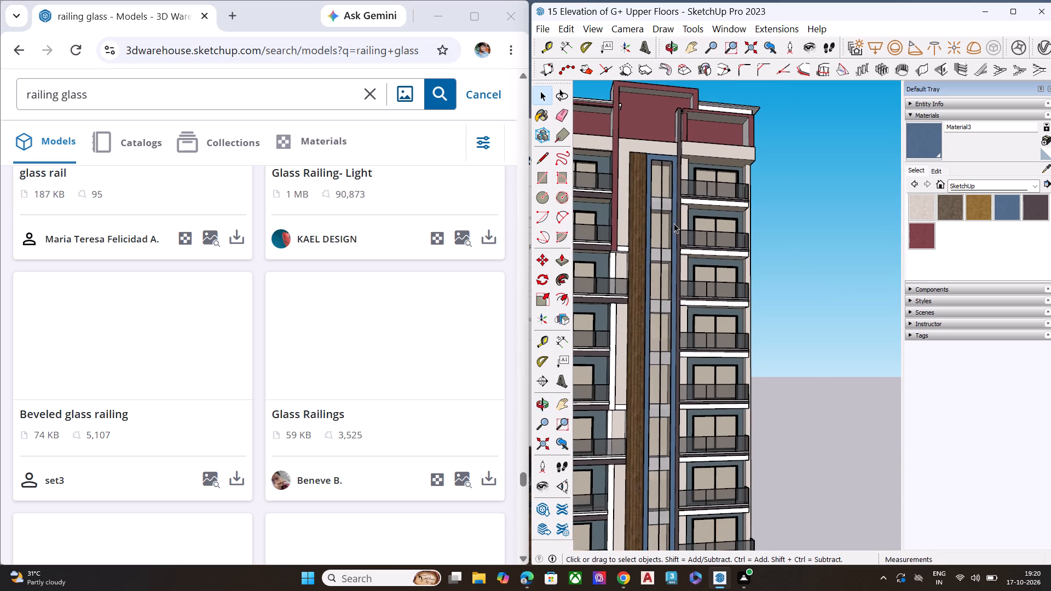
scroll(675, 224, "up", 1)
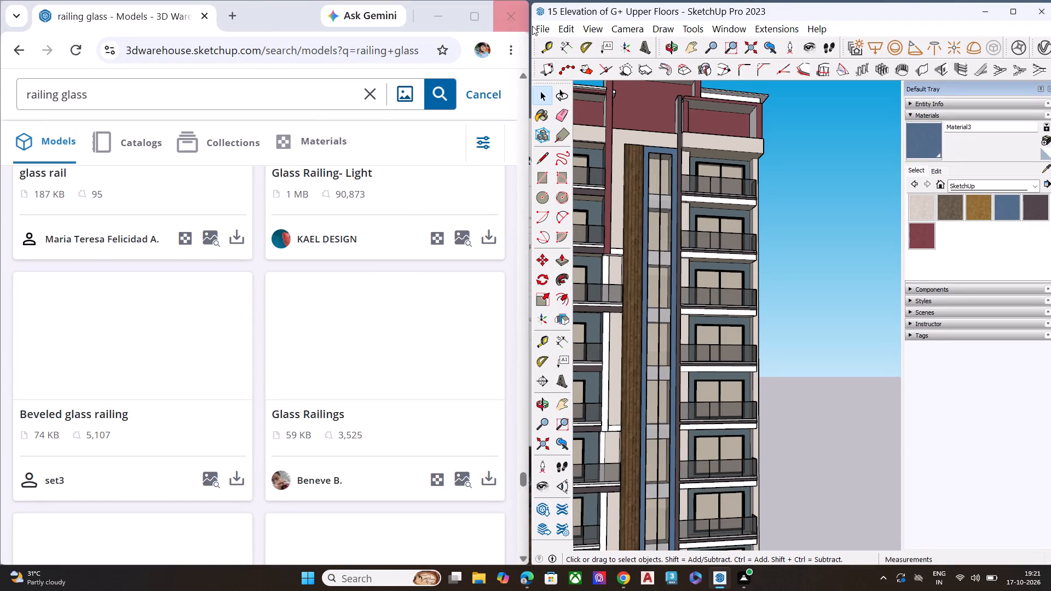
scroll(648, 314, "down", 5)
scroll(626, 207, "down", 4)
scroll(629, 207, "up", 2)
scroll(630, 207, "down", 3)
key("space")
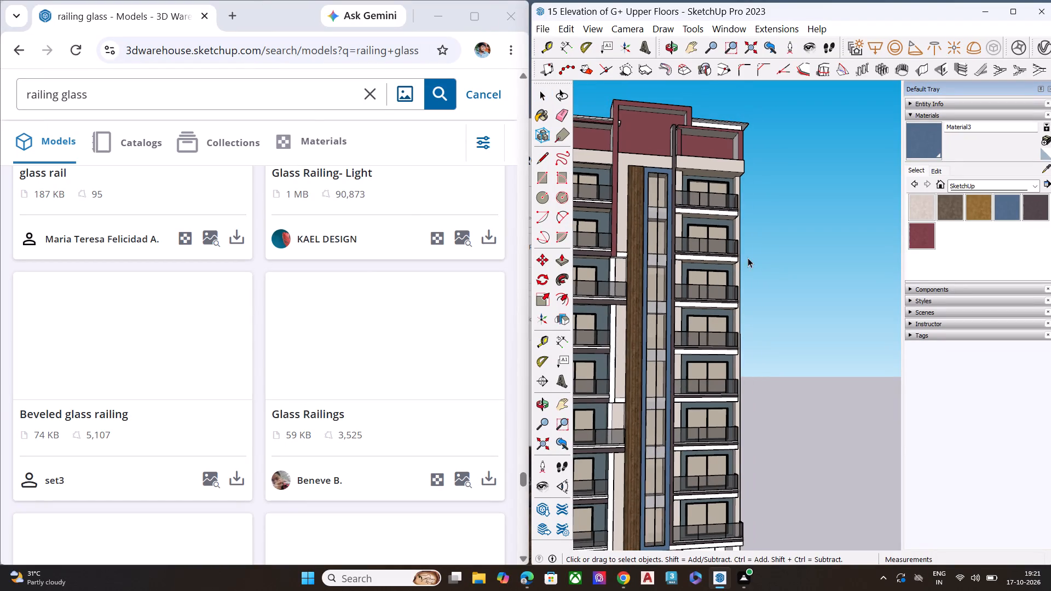
scroll(751, 254, "down", 2)
scroll(751, 254, "up", 1)
scroll(751, 254, "down", 2)
scroll(752, 254, "up", 2)
scroll(752, 254, "down", 3)
Examine the front facade from above and below, focusing on the maroon vertical fin and the roof crown.
middle_click_drag(682, 288, 612, 374)
scroll(647, 283, "up", 1)
scroll(708, 189, "down", 9)
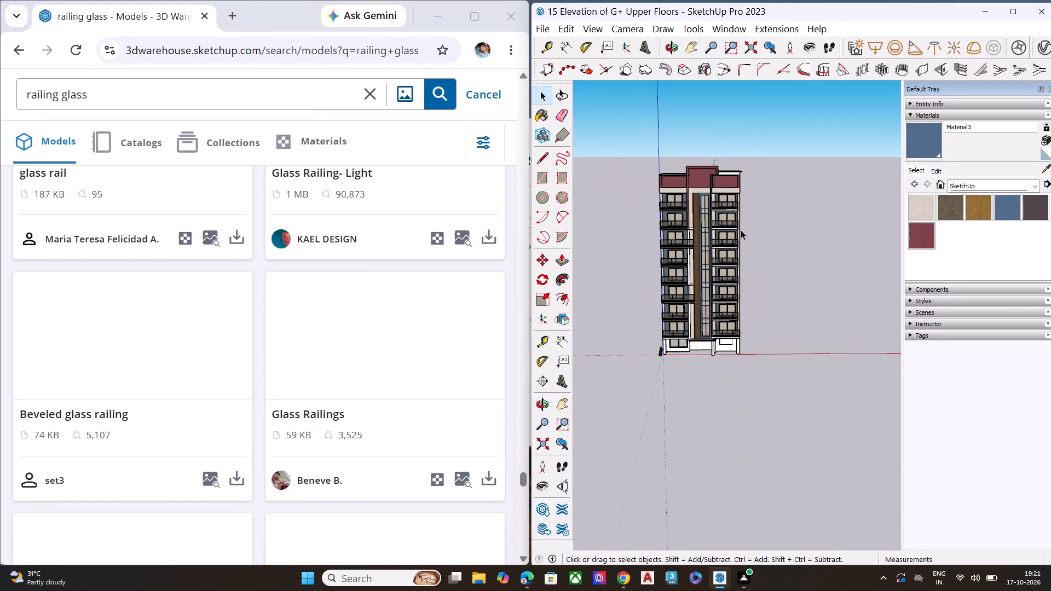
middle_click_drag(670, 265, 693, 92)
scroll(693, 92, "up", 4)
scroll(706, 124, "down", 1)
scroll(706, 127, "up", 3)
scroll(690, 334, "up", 2)
scroll(690, 335, "down", 2)
scroll(690, 335, "up", 8)
scroll(688, 221, "down", 1)
scroll(688, 219, "up", 3)
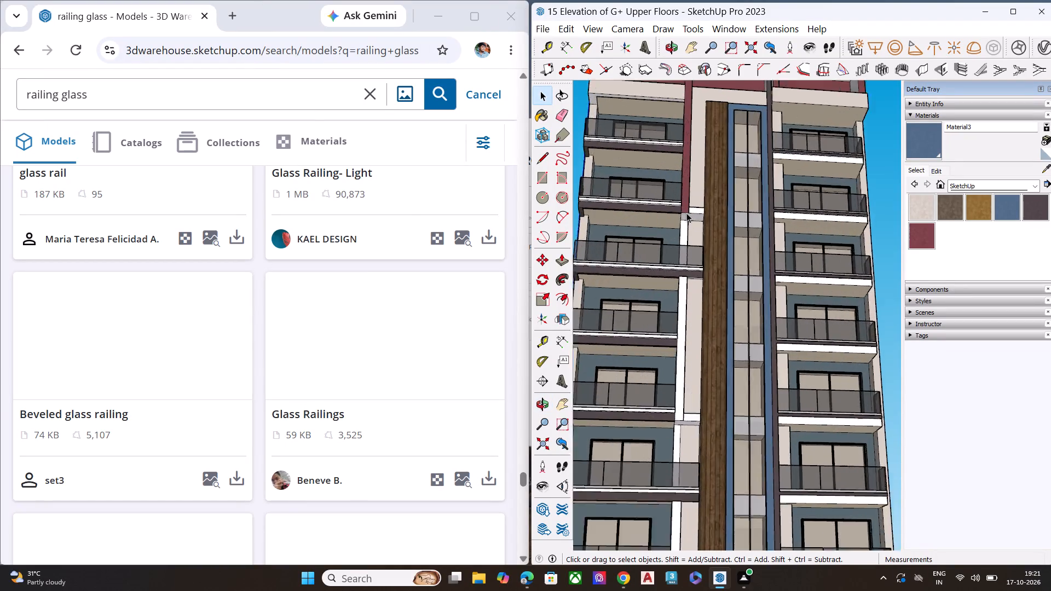
scroll(686, 213, "up", 7)
middle_click_drag(710, 190, 698, 373)
scroll(710, 191, "down", 1)
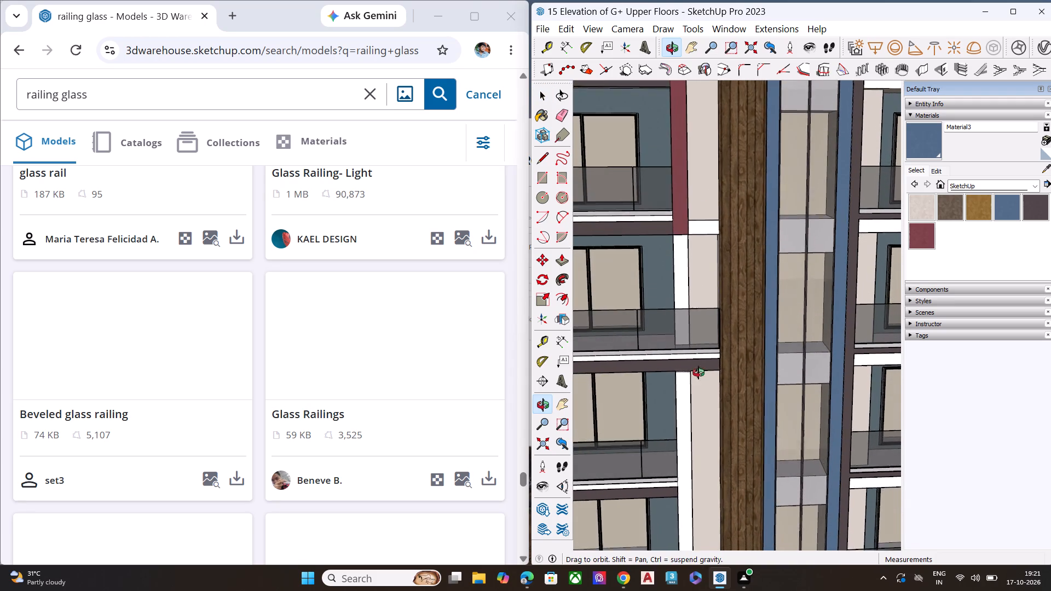
middle_click_drag(698, 373, 698, 374)
scroll(683, 222, "down", 13)
scroll(676, 245, "down", 8)
scroll(682, 153, "up", 8)
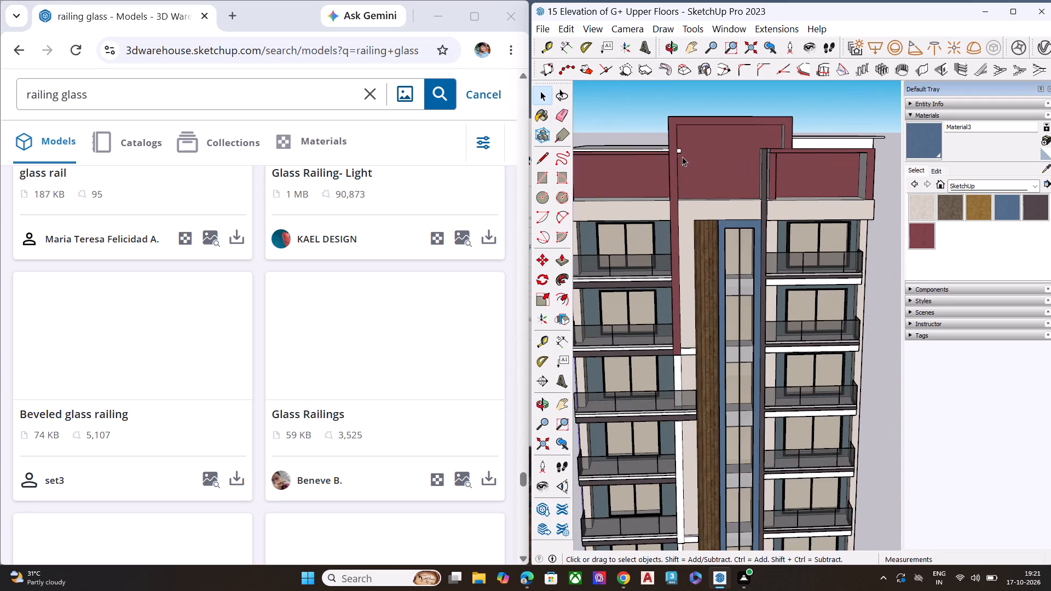
middle_click_drag(669, 239, 689, 218)
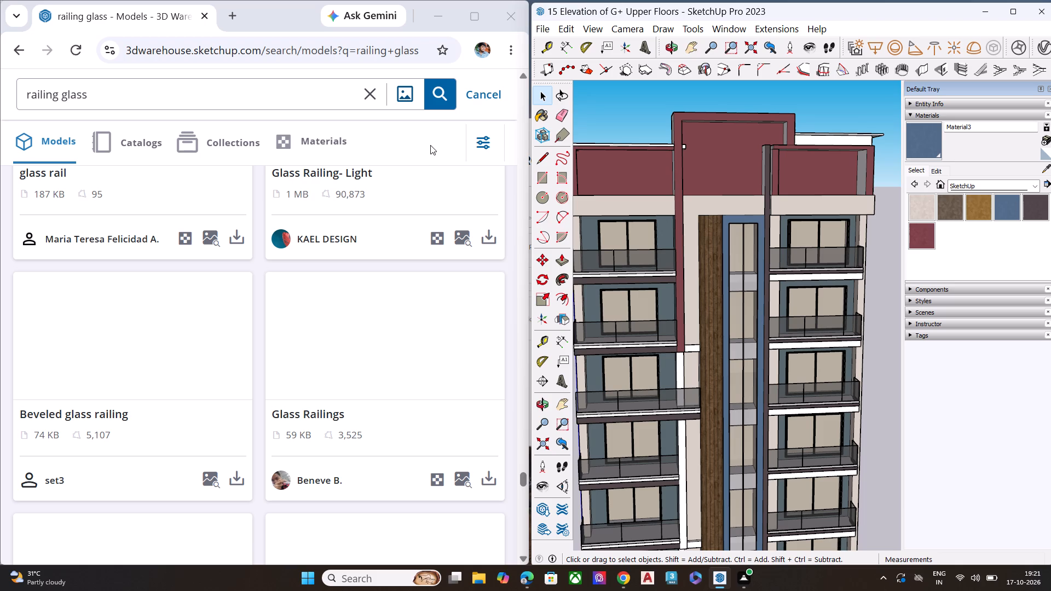
scroll(667, 249, "down", 2)
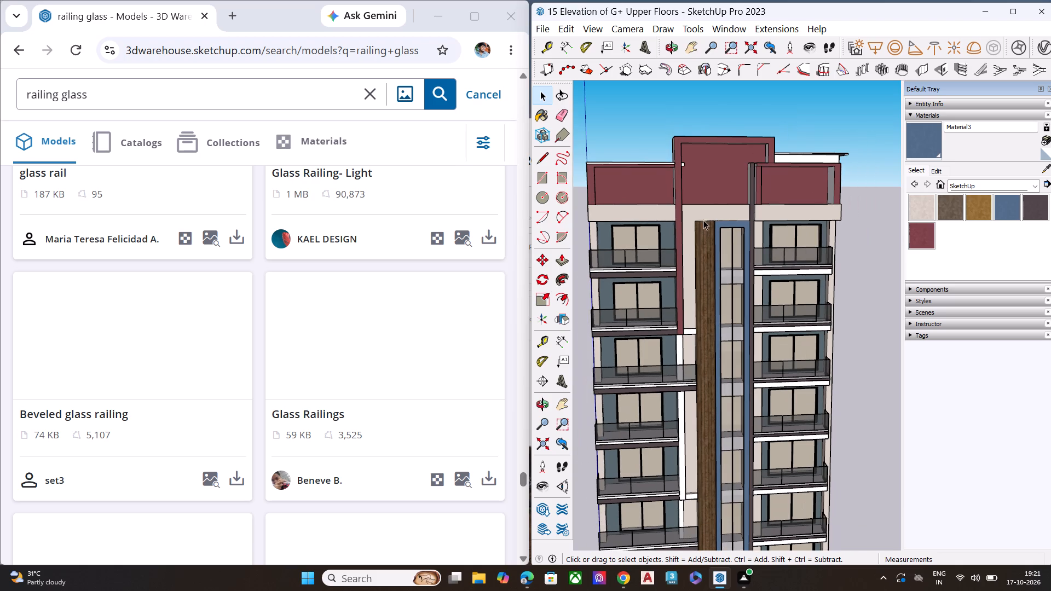
Paint the maroon frame and vertical fin around the central roof block with Color M00 from the Colors material collection.
middle_click_drag(694, 187, 809, 132)
scroll(736, 150, "up", 4)
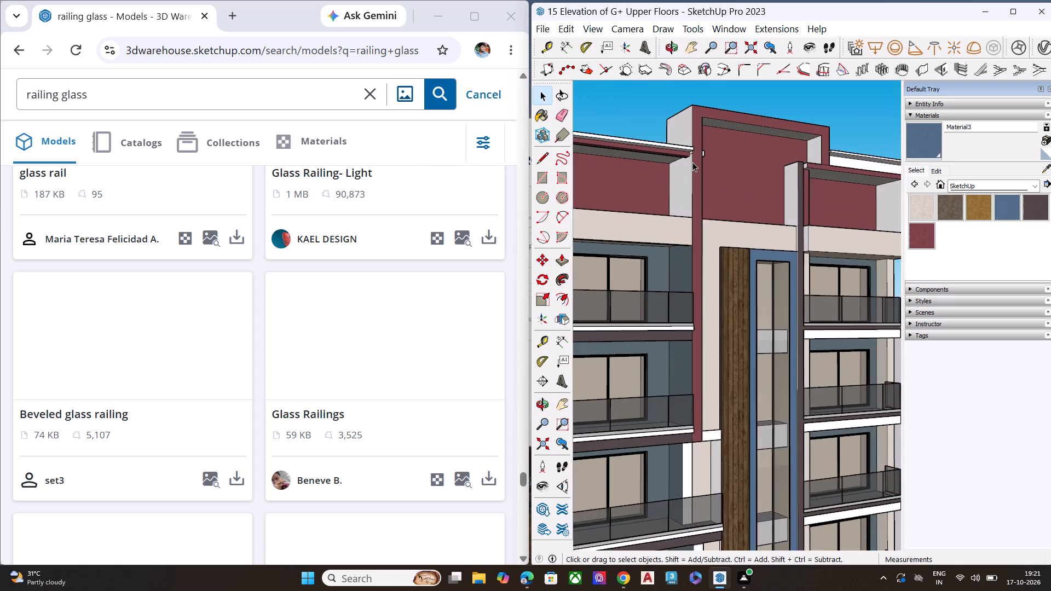
scroll(692, 162, "up", 2)
scroll(781, 130, "down", 2)
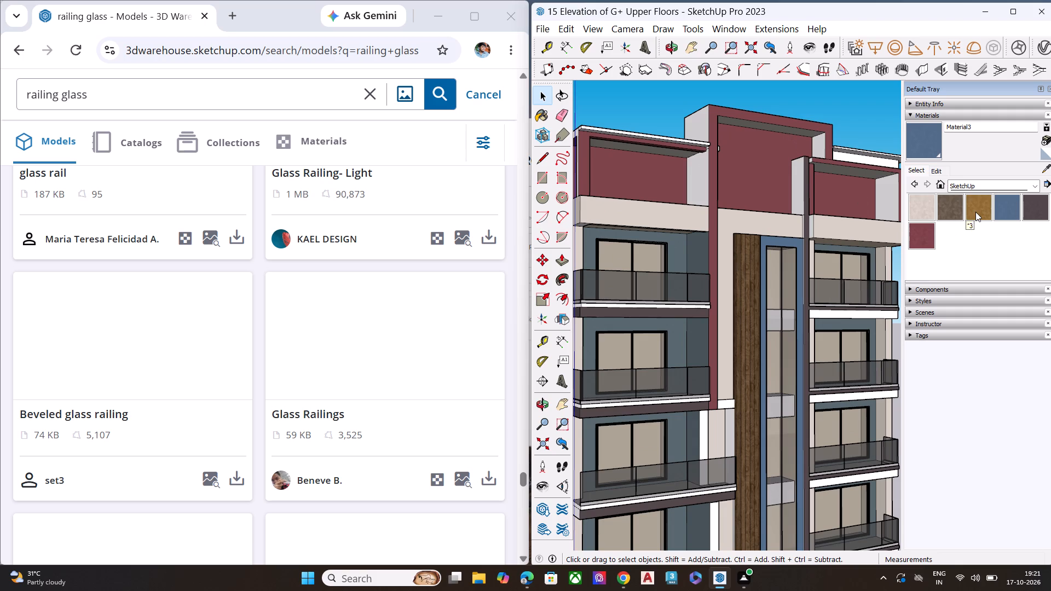
scroll(951, 231, "up", 4)
left_click(958, 190)
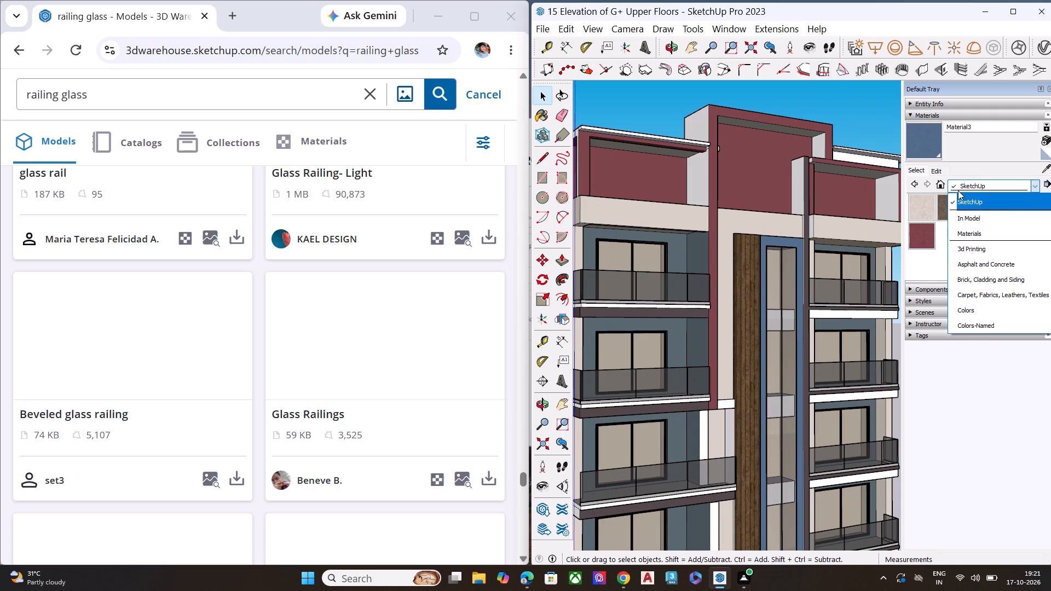
scroll(977, 225, "down", 1)
scroll(977, 226, "up", 5)
scroll(975, 230, "down", 3)
scroll(974, 237, "up", 3)
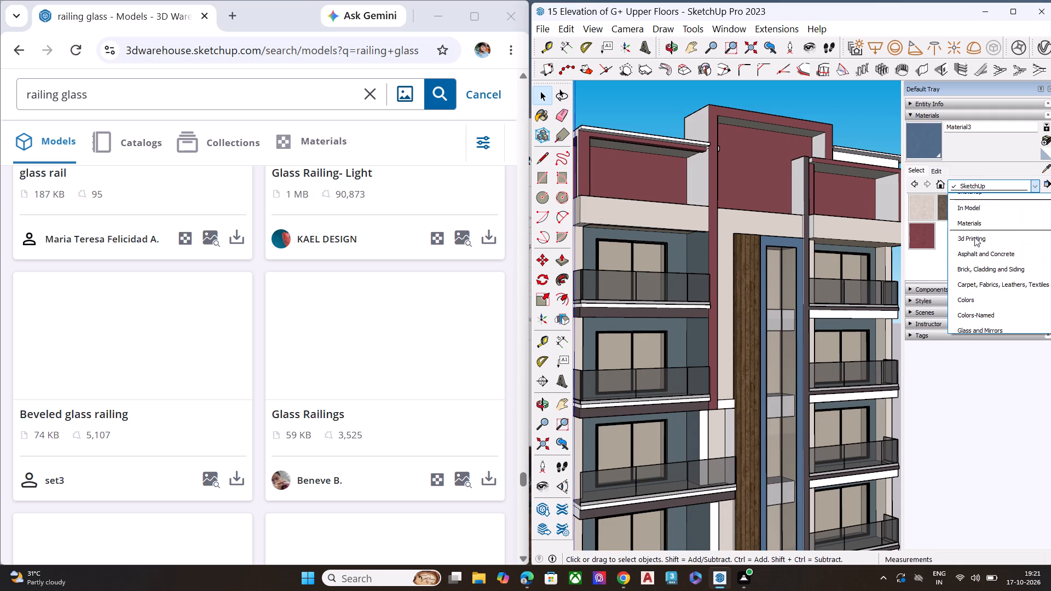
left_click(972, 305)
scroll(948, 247, "down", 2)
scroll(948, 247, "up", 1)
scroll(948, 247, "down", 2)
scroll(948, 247, "up", 1)
scroll(948, 247, "down", 3)
scroll(948, 247, "up", 1)
scroll(948, 247, "down", 8)
scroll(948, 247, "up", 1)
scroll(948, 247, "down", 2)
scroll(937, 229, "up", 3)
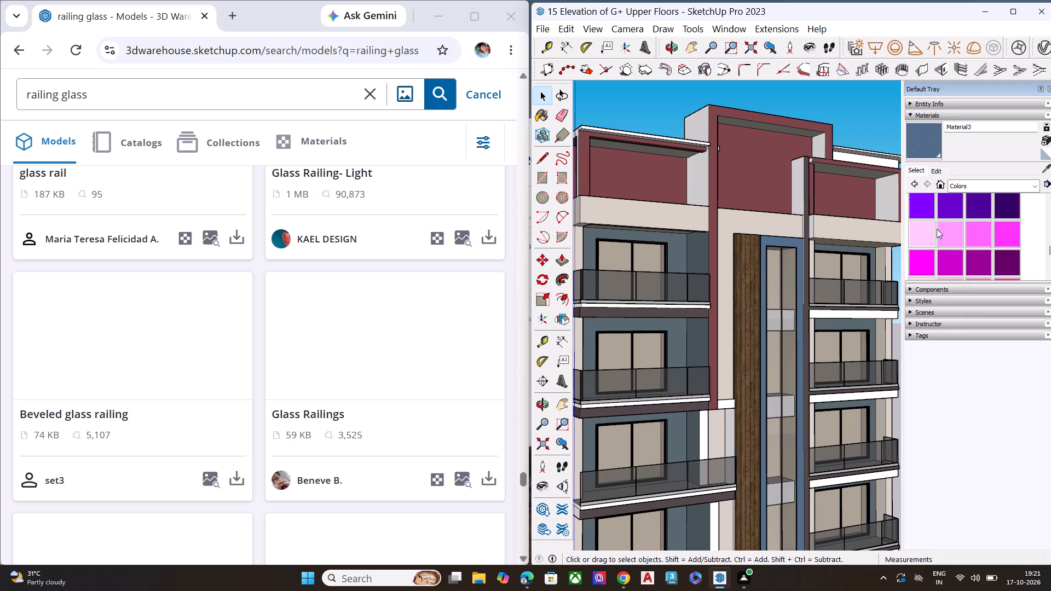
scroll(933, 240, "down", 2)
left_click(920, 212)
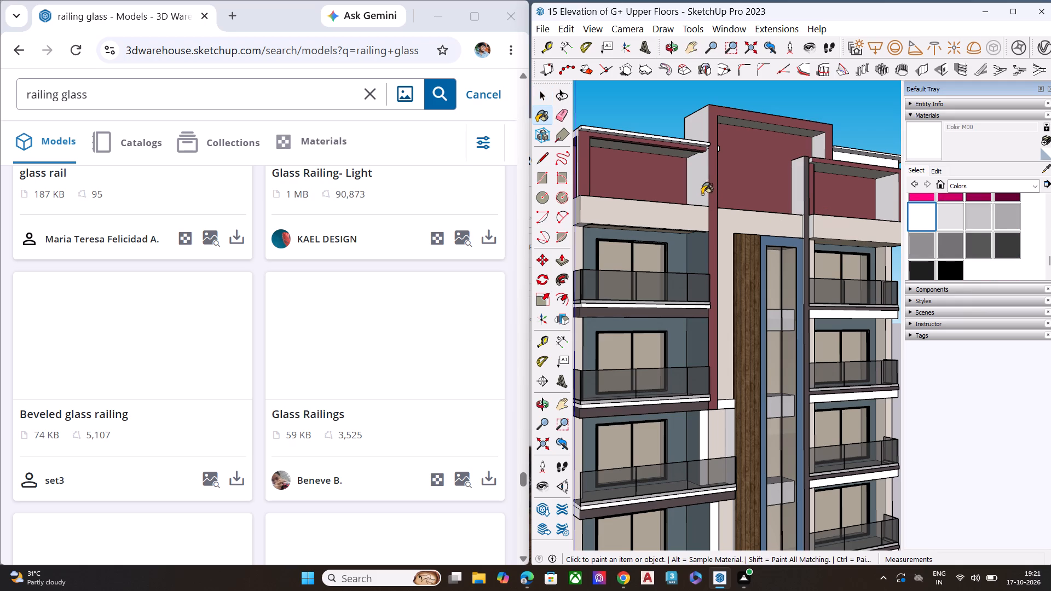
left_click(713, 183)
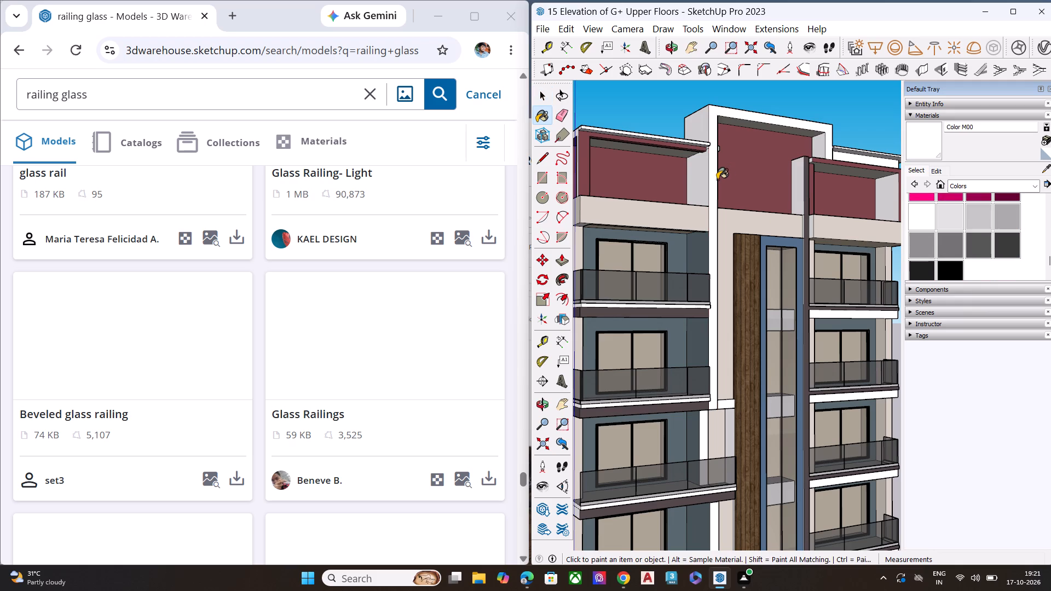
Paint the beige bands below the two side roof parapets with Color M00, undoing the same paint tried on the central band.
scroll(783, 177, "down", 5)
middle_click_drag(811, 196, 702, 208)
key("space")
scroll(711, 190, "down", 7)
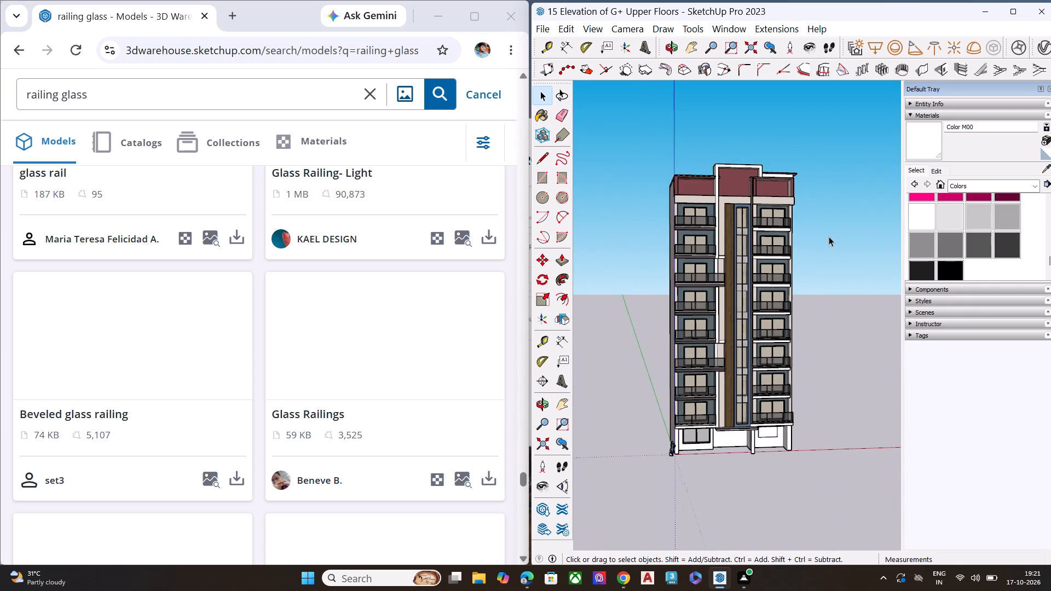
scroll(829, 236, "up", 6)
scroll(829, 236, "down", 5)
scroll(657, 249, "up", 3)
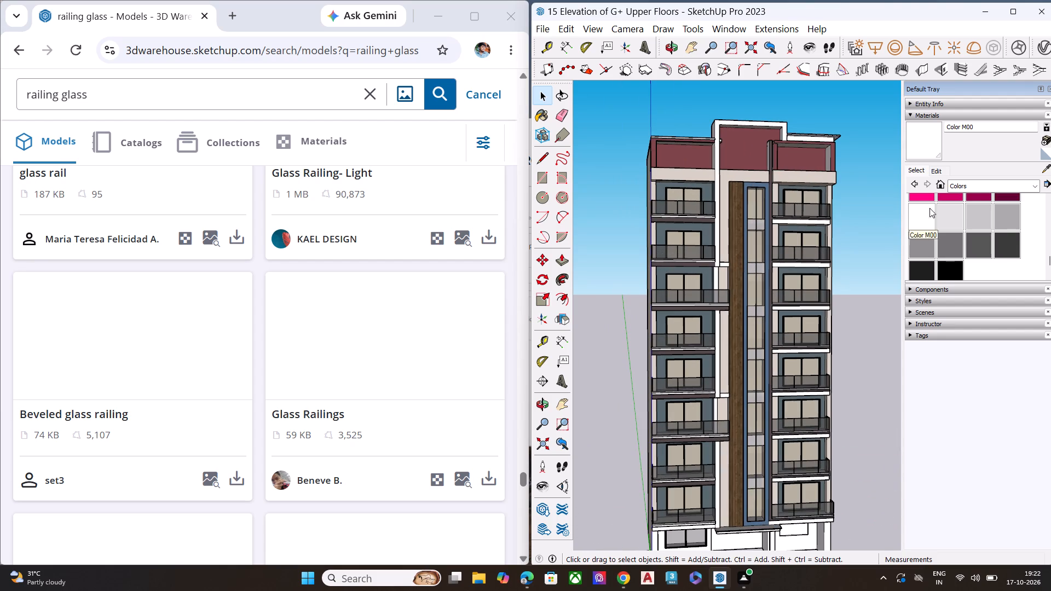
left_click(929, 213)
scroll(645, 166, "up", 1)
scroll(645, 166, "down", 1)
scroll(645, 166, "up", 4)
left_click(676, 176)
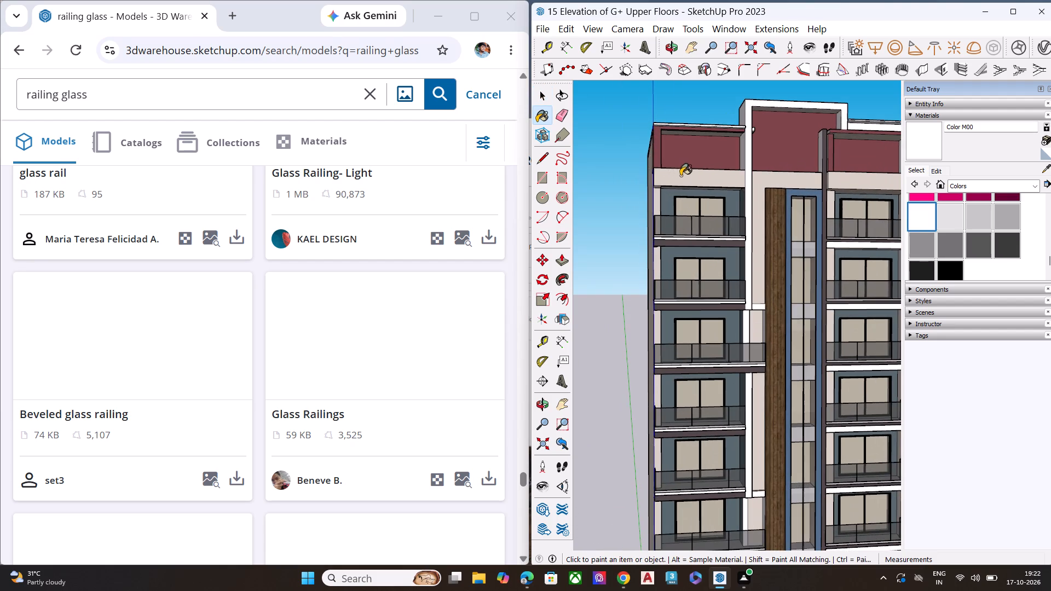
left_click(782, 179)
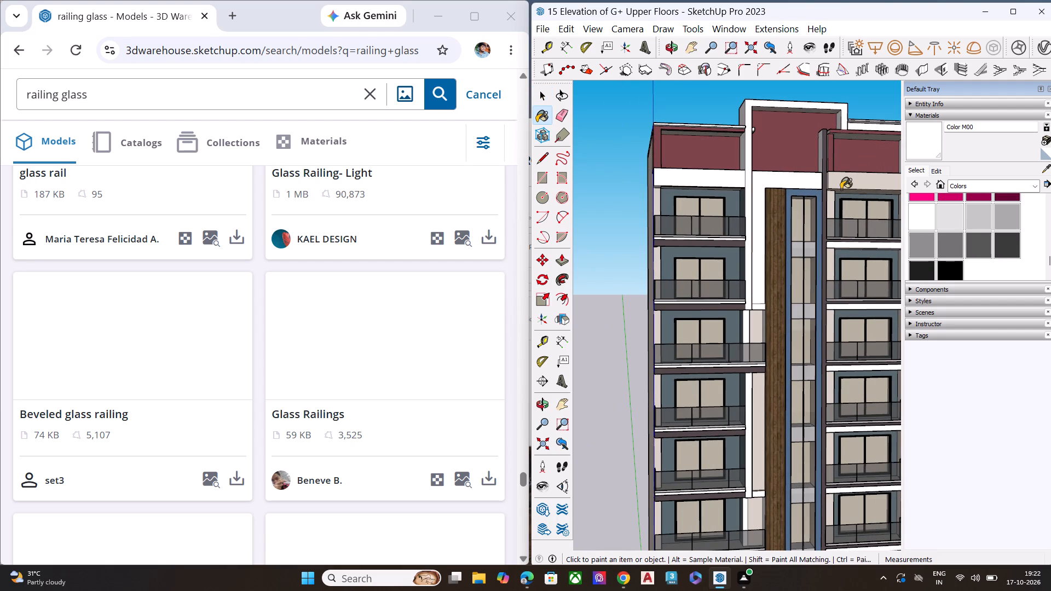
key("ctrl+z")
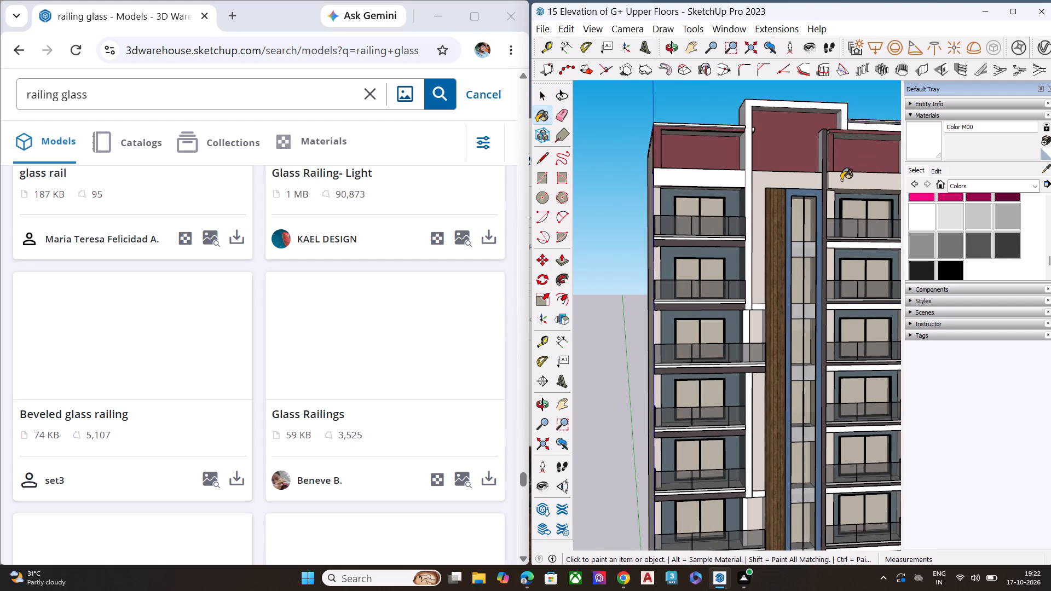
left_click(841, 180)
key("space")
scroll(649, 159, "down", 7)
left_click(800, 128)
double_click(800, 134)
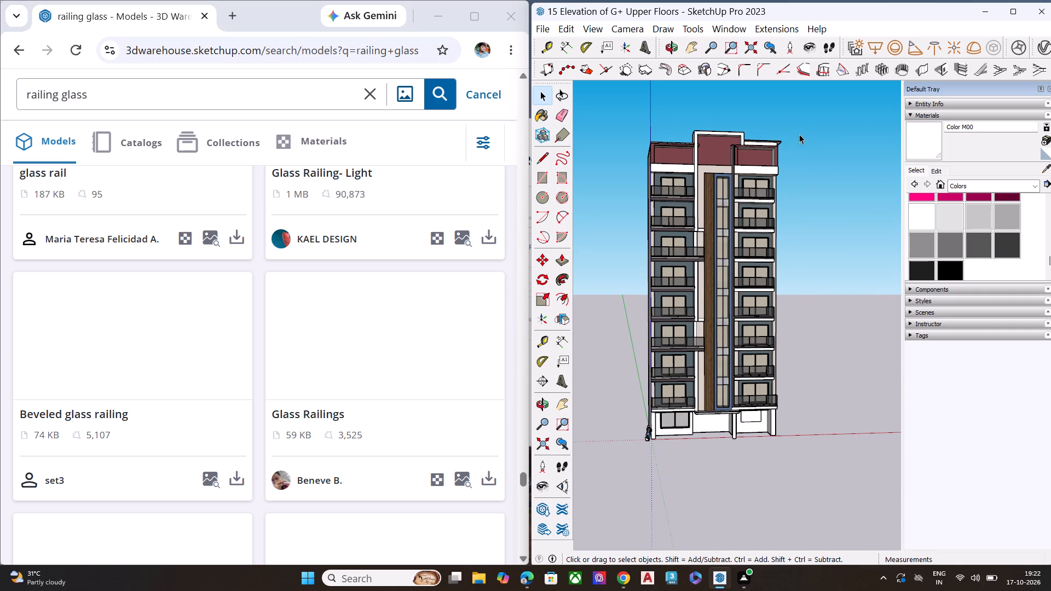
Examine the whole tower from the front and from an angle, checking the white bands against the maroon parapets.
scroll(746, 211, "down", 1)
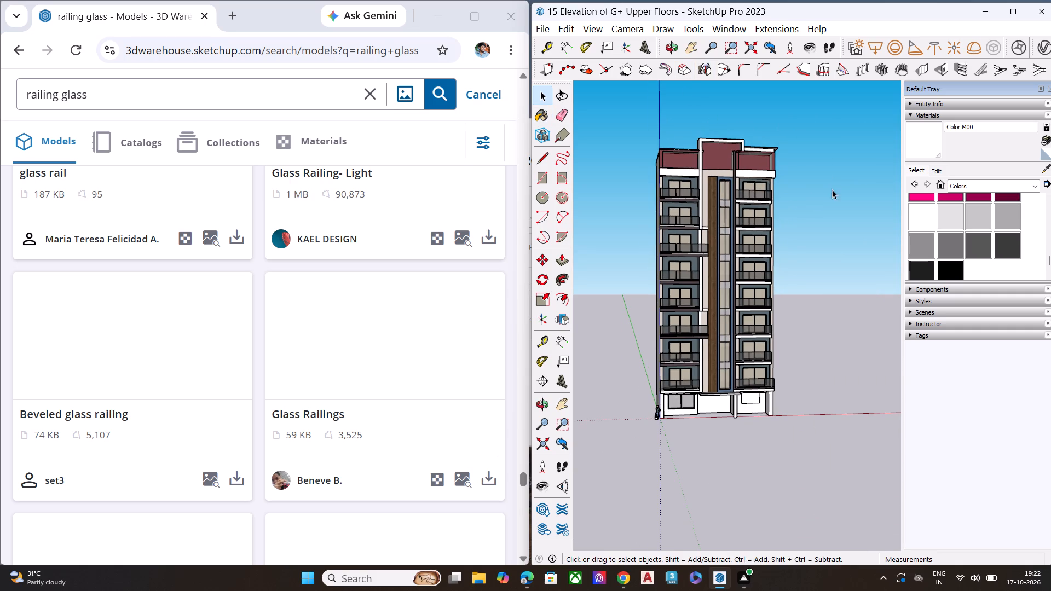
scroll(676, 200, "down", 1)
scroll(669, 208, "up", 6)
middle_click_drag(744, 208, 545, 227)
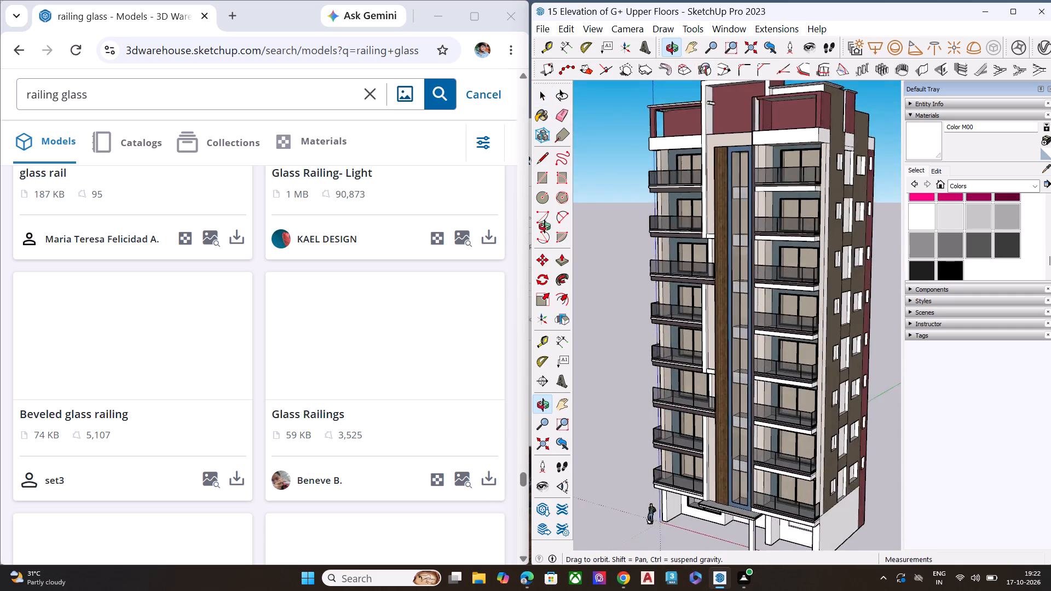
middle_click_drag(545, 227, 774, 144)
middle_click_drag(776, 157, 772, 283)
middle_click(772, 283)
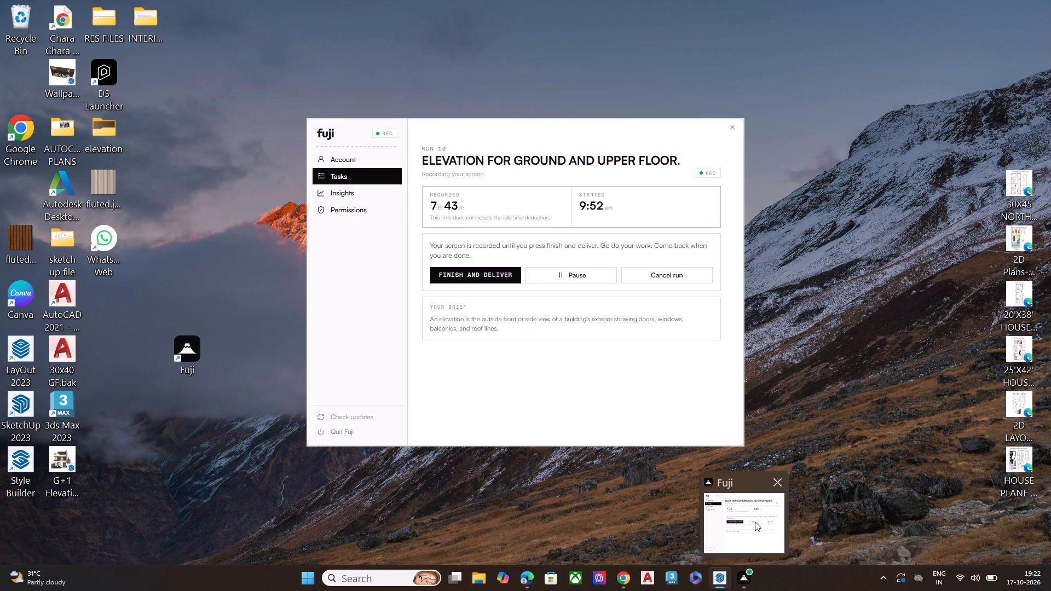
scroll(825, 211, "down", 7)
middle_click_drag(797, 231, 776, 205)
scroll(792, 246, "up", 2)
scroll(793, 254, "down", 1)
scroll(793, 254, "up", 5)
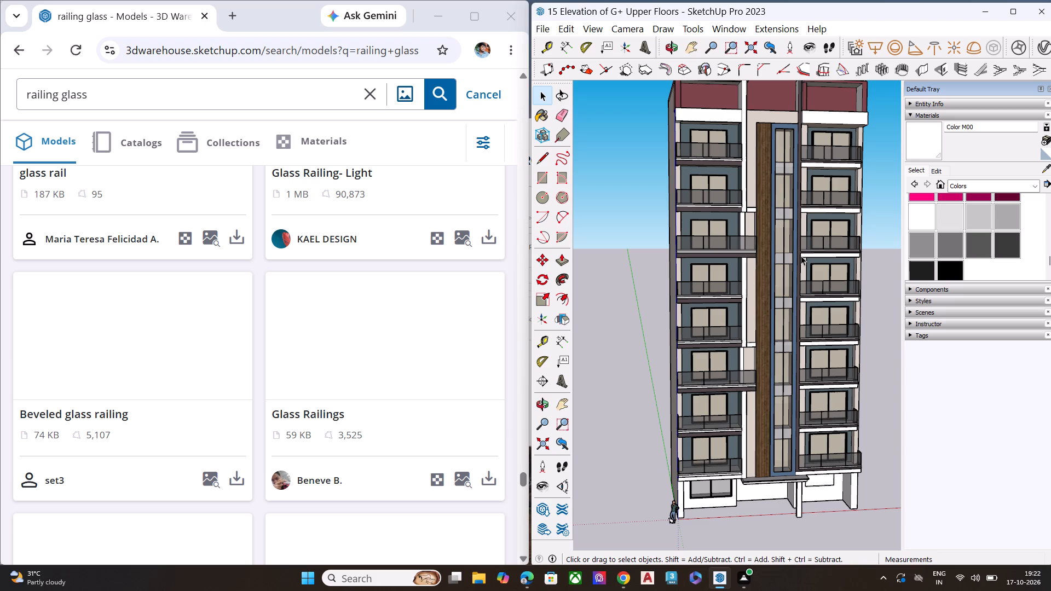
scroll(802, 256, "down", 6)
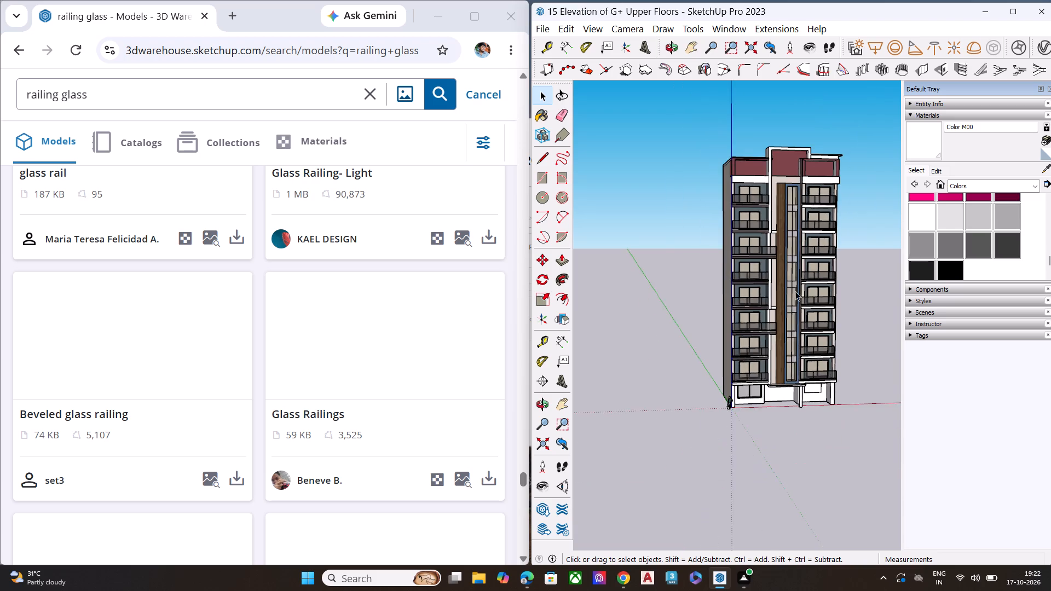
Examine the tower's balconies, roof crown and both side walls from above and from opposite corners.
middle_click_drag(794, 287, 789, 208)
scroll(791, 230, "up", 9)
middle_click_drag(792, 216, 720, 306)
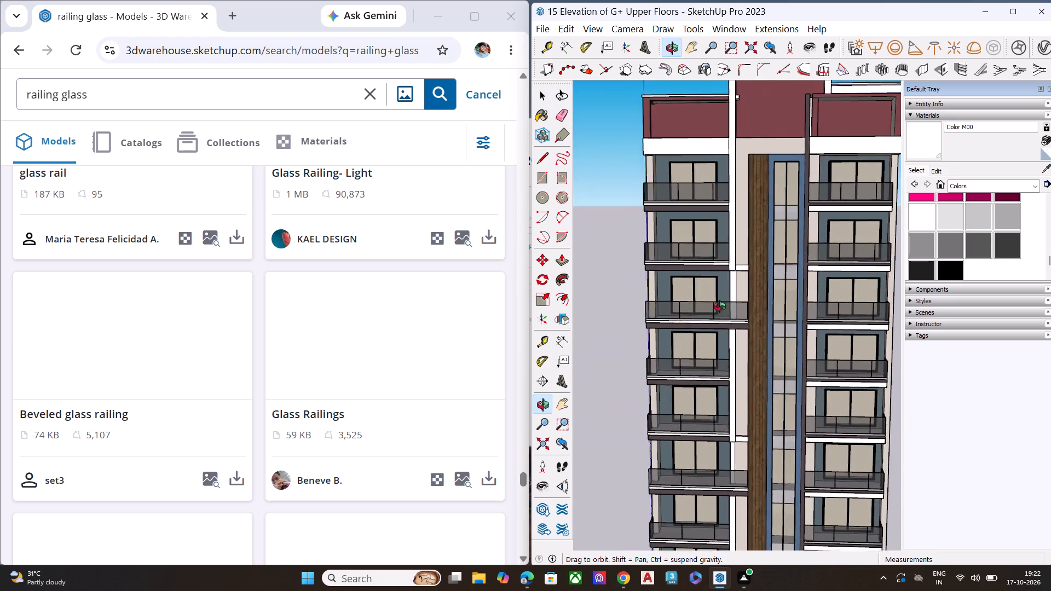
middle_click_drag(720, 306, 607, 367)
scroll(744, 196, "down", 6)
scroll(717, 287, "up", 2)
middle_click_drag(704, 296, 677, 409)
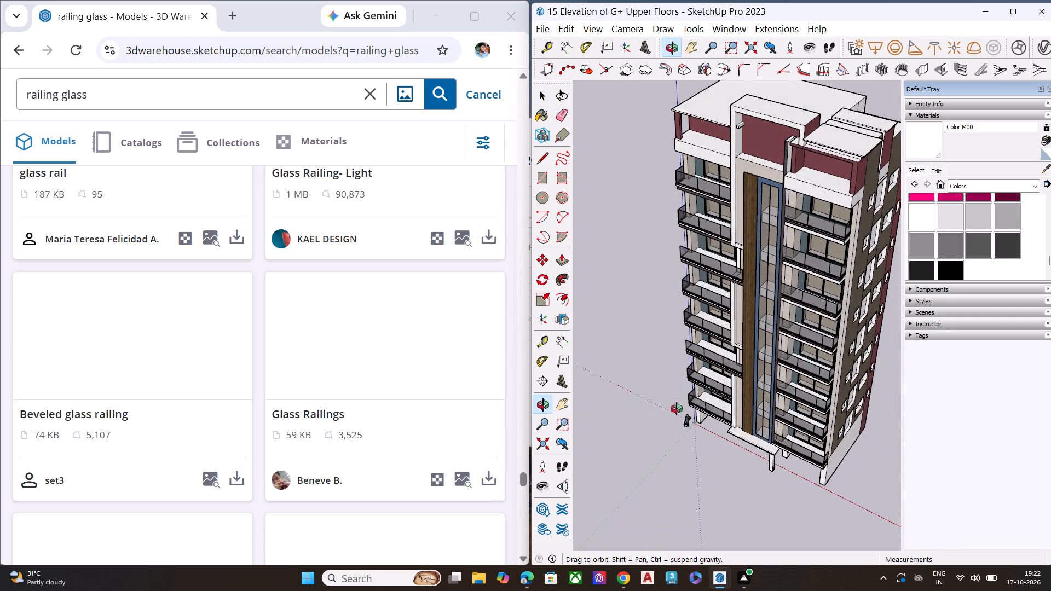
middle_click_drag(677, 409, 597, 292)
middle_click_drag(721, 287, 862, 287)
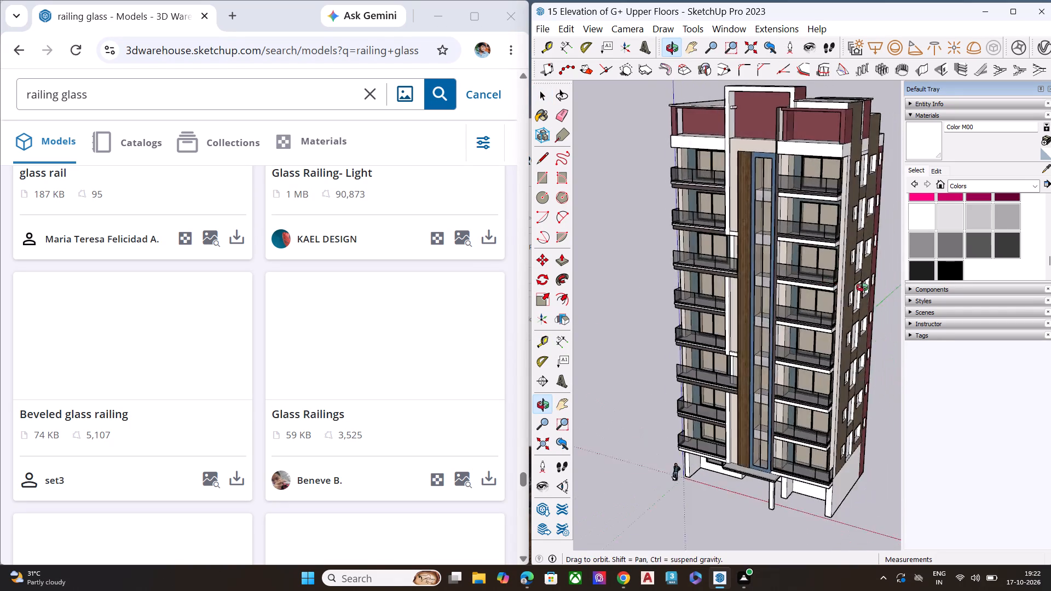
middle_click_drag(862, 287, 948, 276)
middle_click_drag(707, 301, 883, 258)
scroll(883, 258, "up", 1)
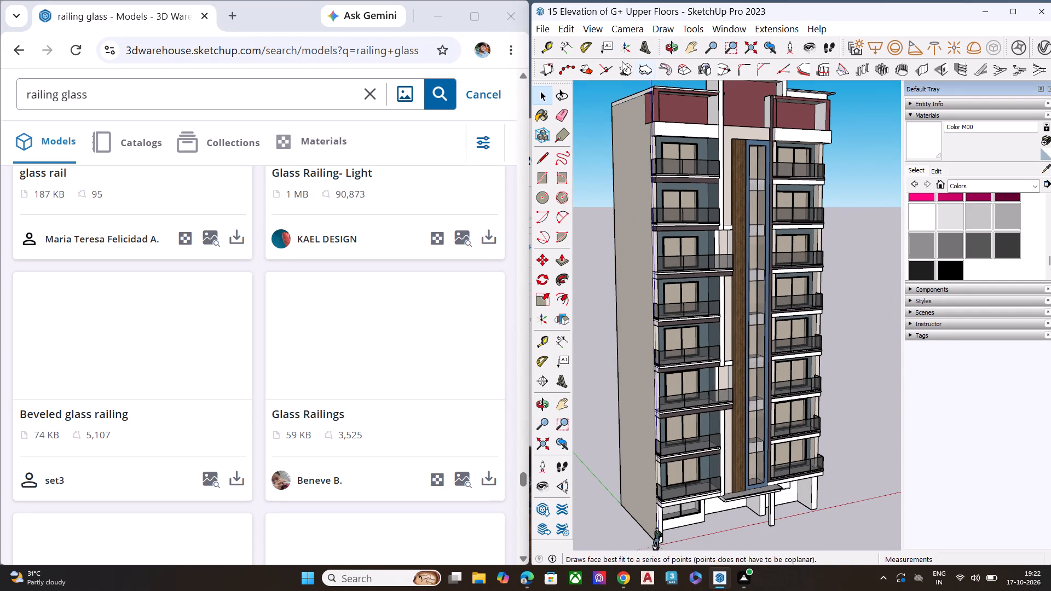
Import the climbing+plant.skp model from the Downloads folder into the tower file.
left_click(546, 31)
left_click(589, 258)
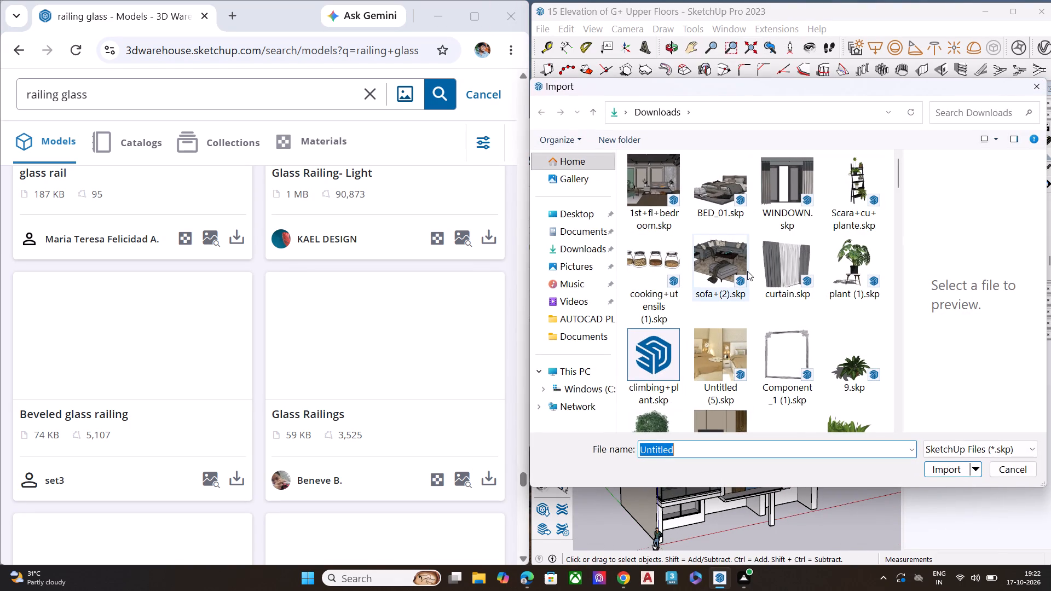
scroll(747, 272, "down", 3)
scroll(750, 290, "up", 1)
scroll(750, 290, "down", 1)
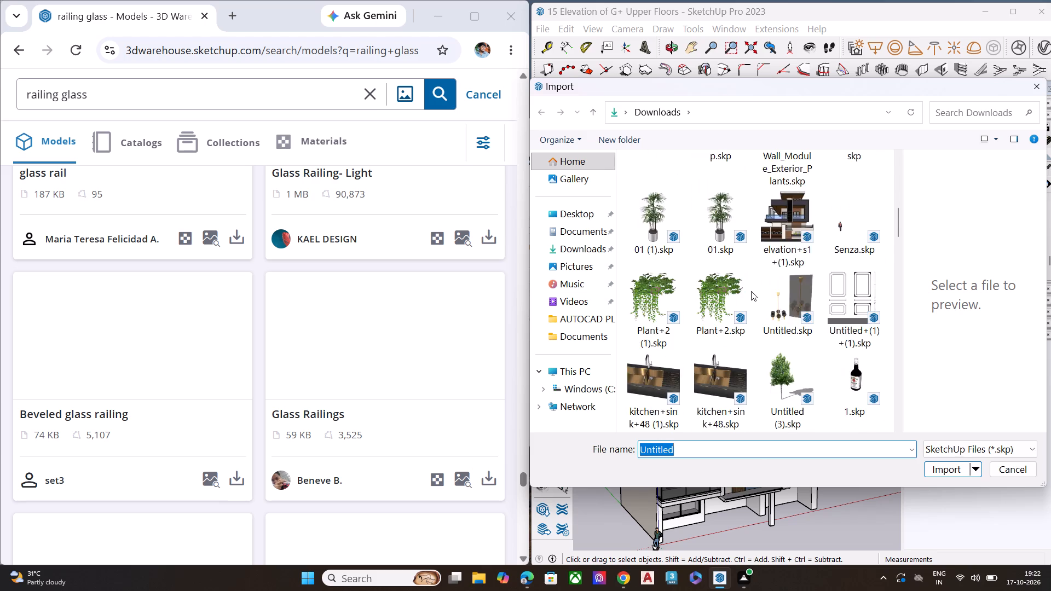
scroll(751, 291, "down", 3)
scroll(717, 313, "up", 4)
scroll(717, 313, "down", 3)
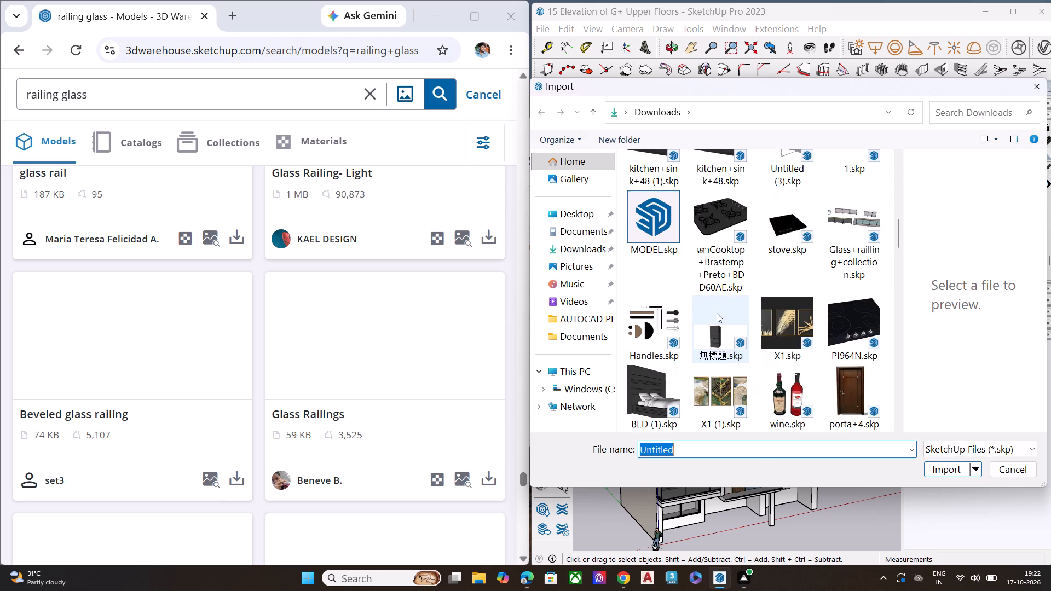
scroll(717, 313, "up", 2)
scroll(717, 313, "down", 1)
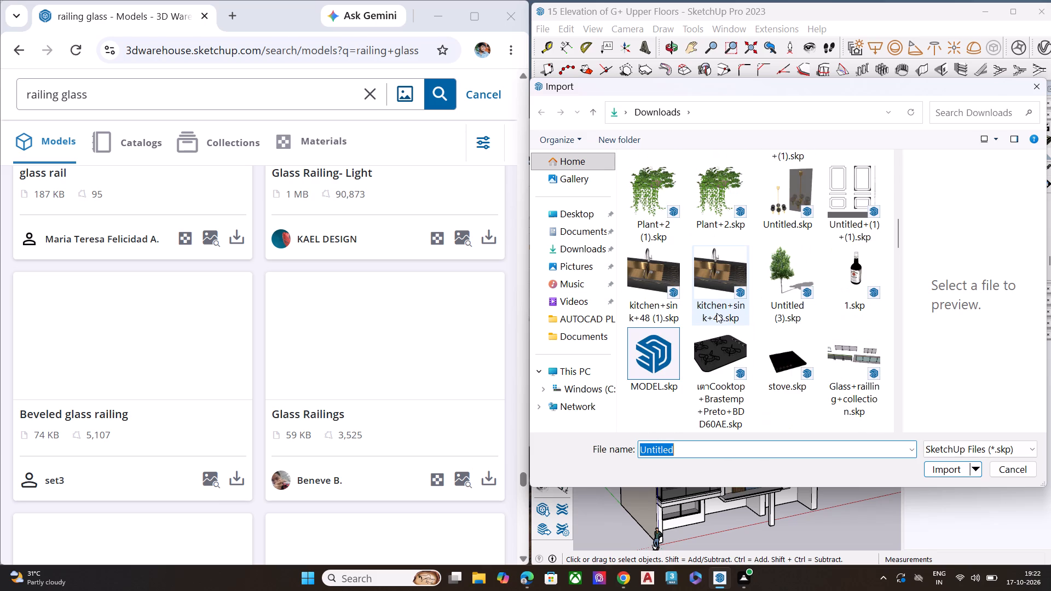
scroll(717, 313, "up", 4)
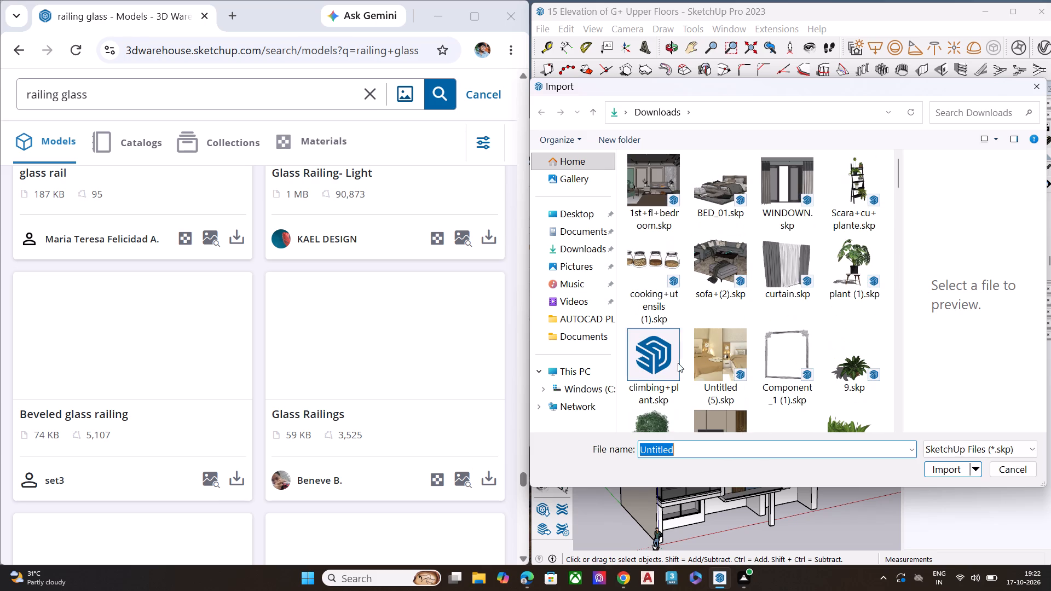
left_click(653, 374)
left_click(957, 474)
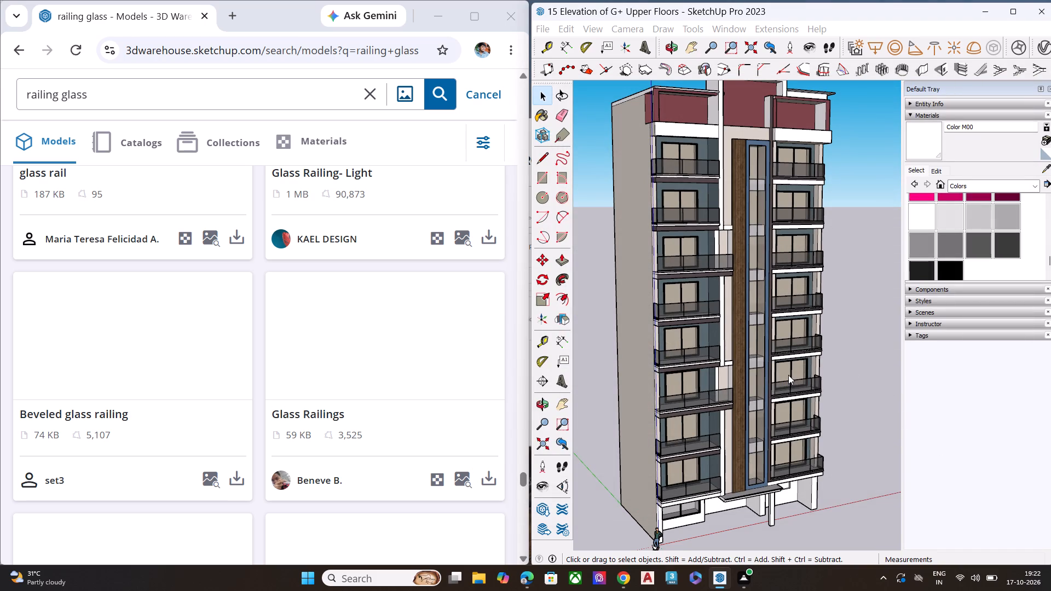
Close the browser window showing the 3D Warehouse railing glass search.
left_click(1014, 10)
left_click(512, 20)
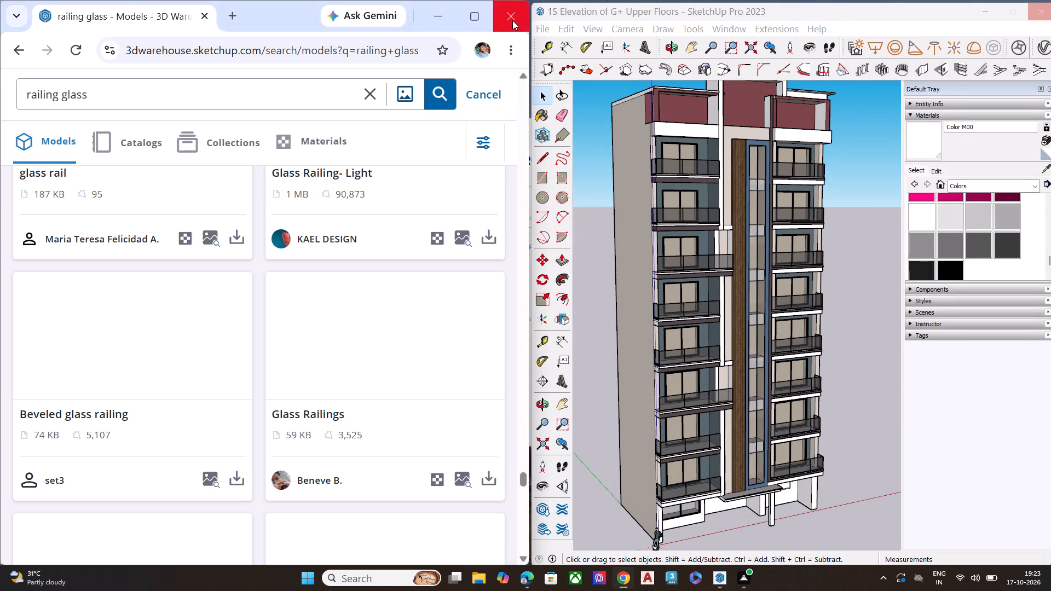
left_click(510, 16)
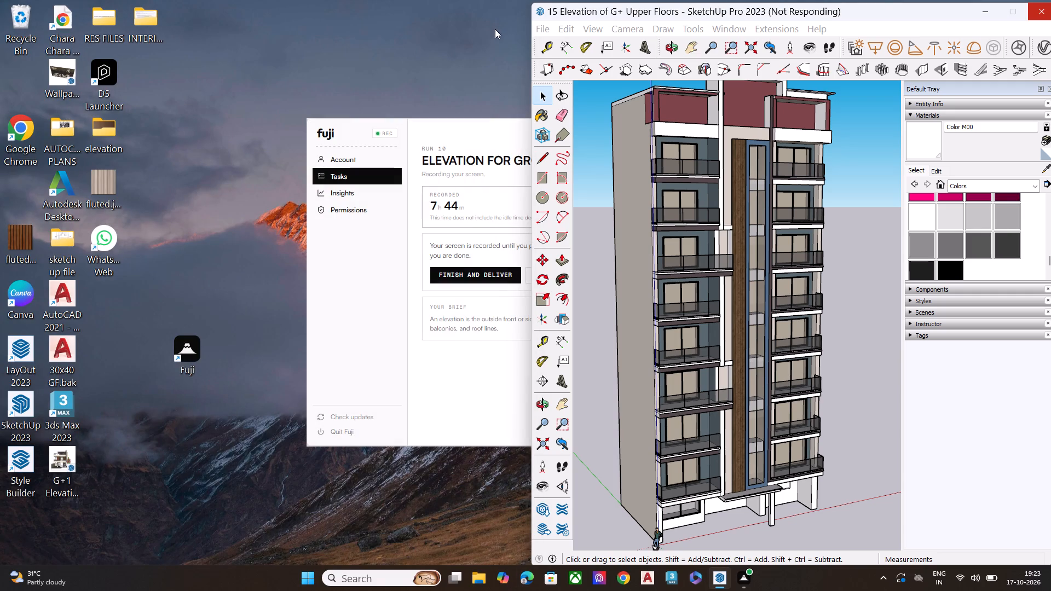
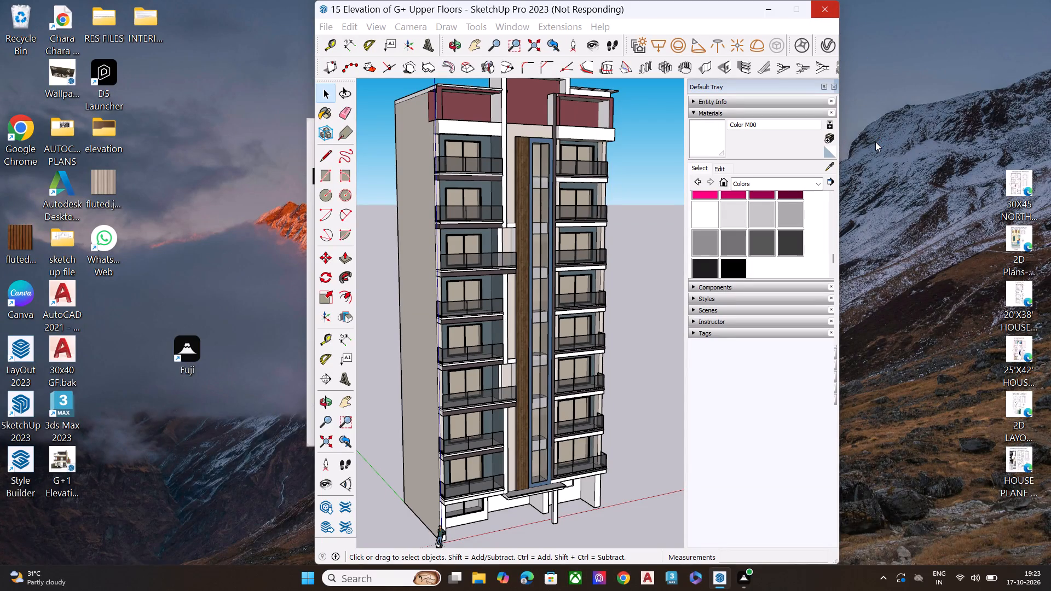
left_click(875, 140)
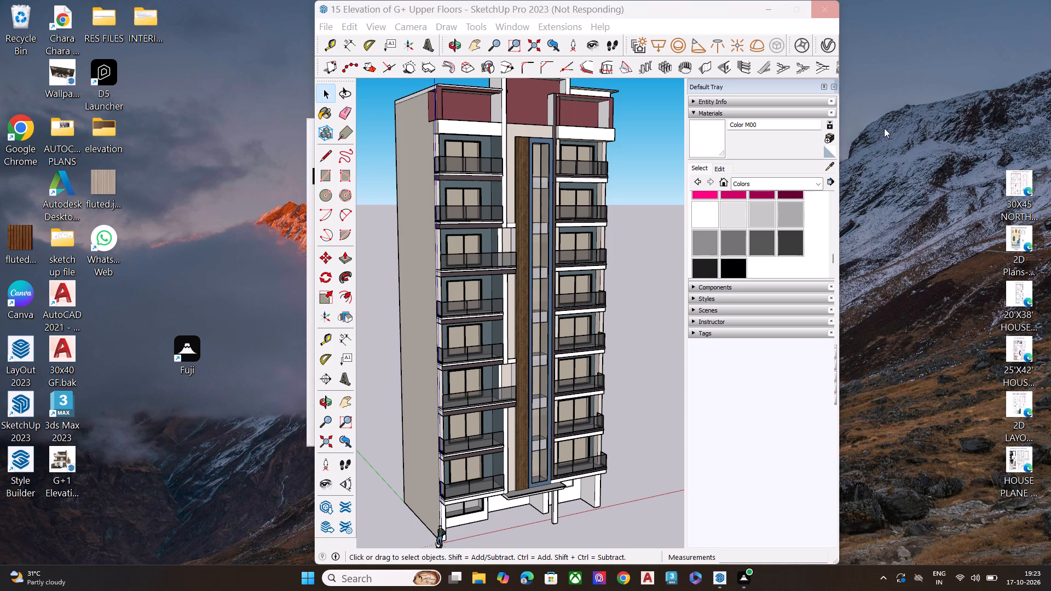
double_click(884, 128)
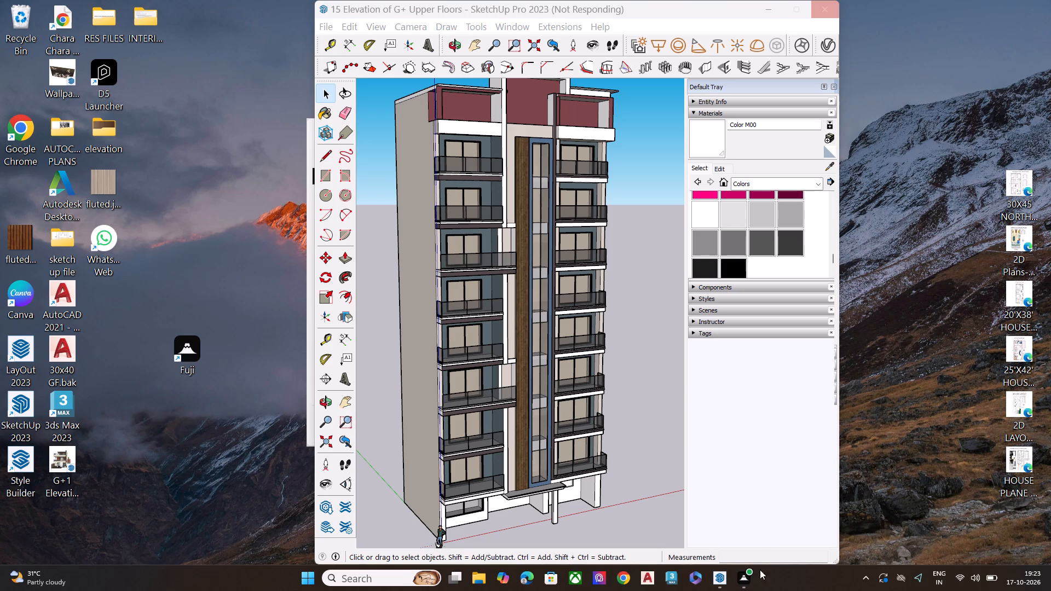
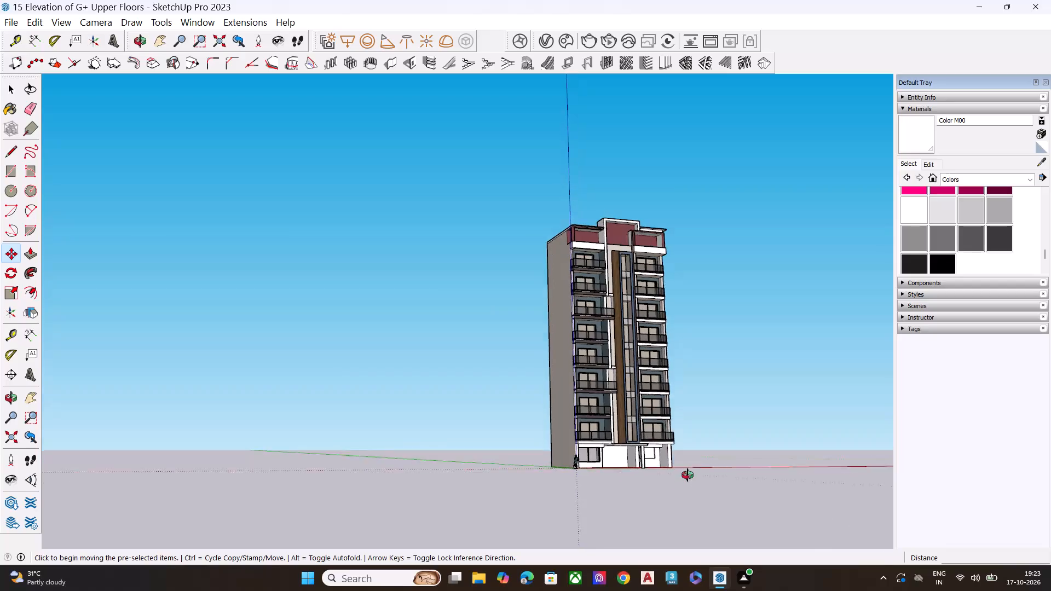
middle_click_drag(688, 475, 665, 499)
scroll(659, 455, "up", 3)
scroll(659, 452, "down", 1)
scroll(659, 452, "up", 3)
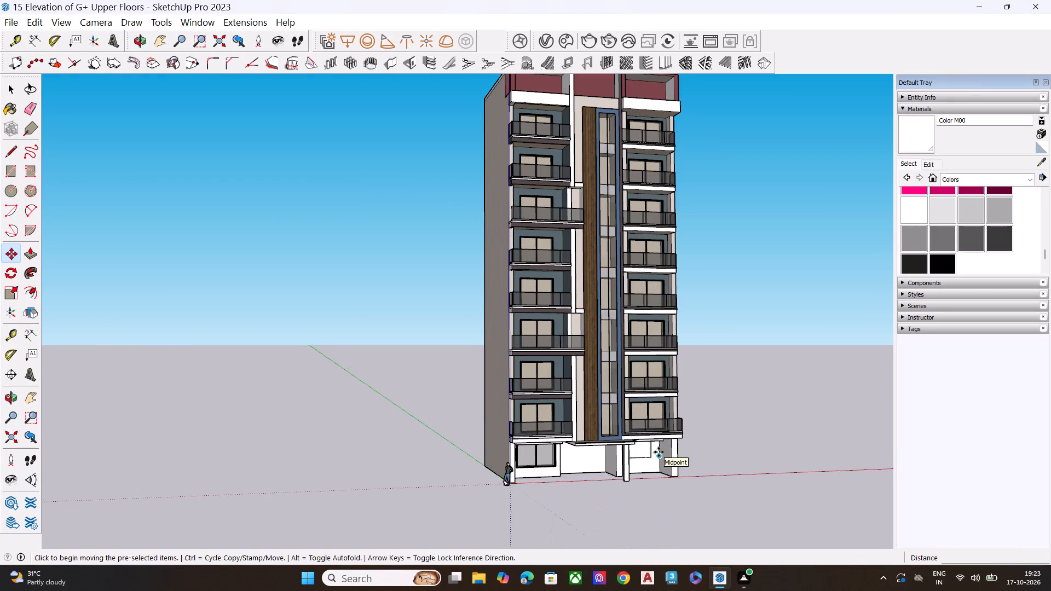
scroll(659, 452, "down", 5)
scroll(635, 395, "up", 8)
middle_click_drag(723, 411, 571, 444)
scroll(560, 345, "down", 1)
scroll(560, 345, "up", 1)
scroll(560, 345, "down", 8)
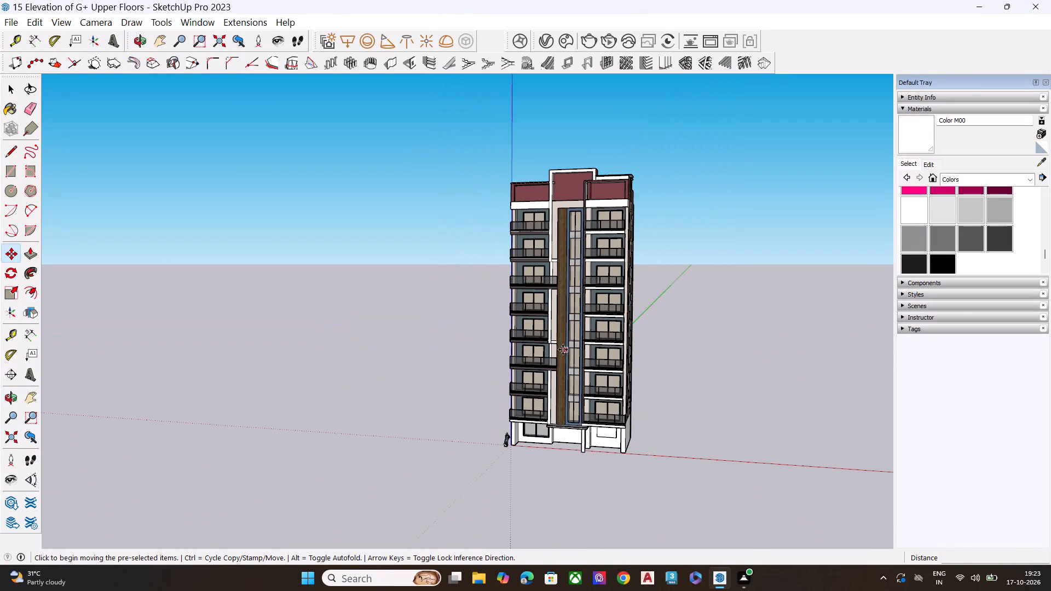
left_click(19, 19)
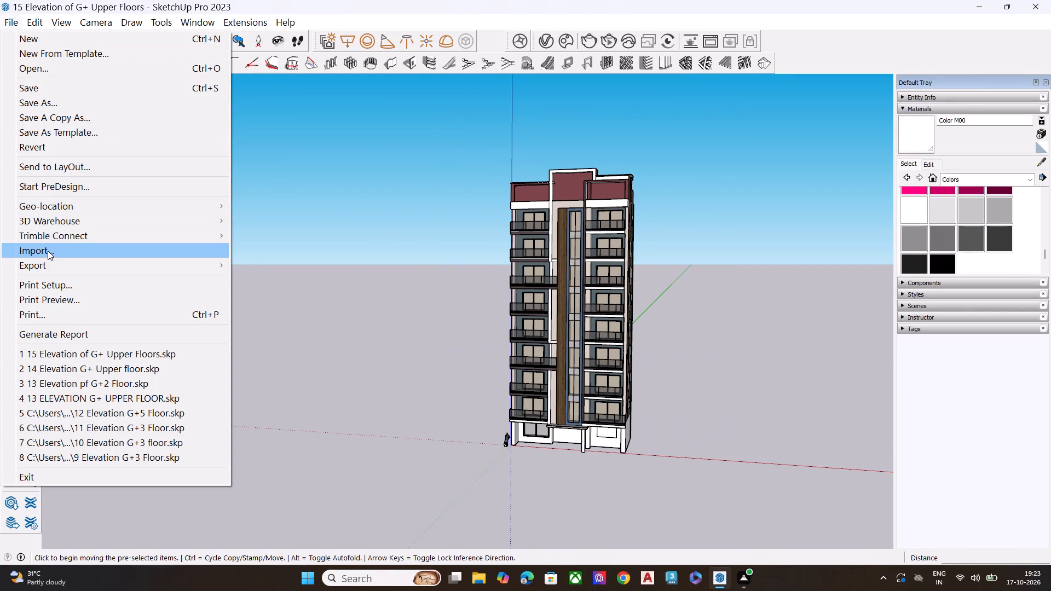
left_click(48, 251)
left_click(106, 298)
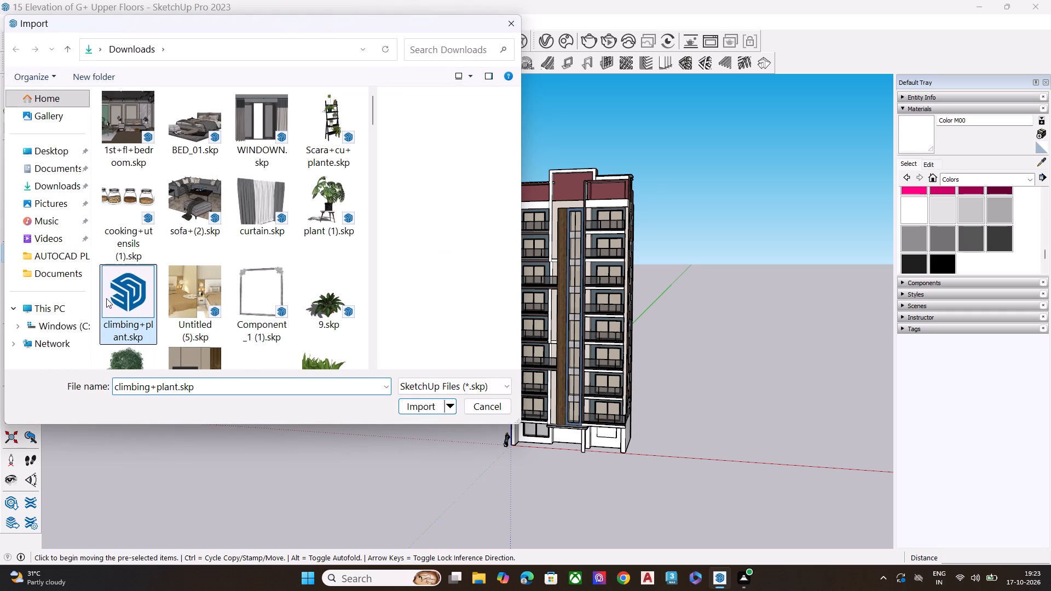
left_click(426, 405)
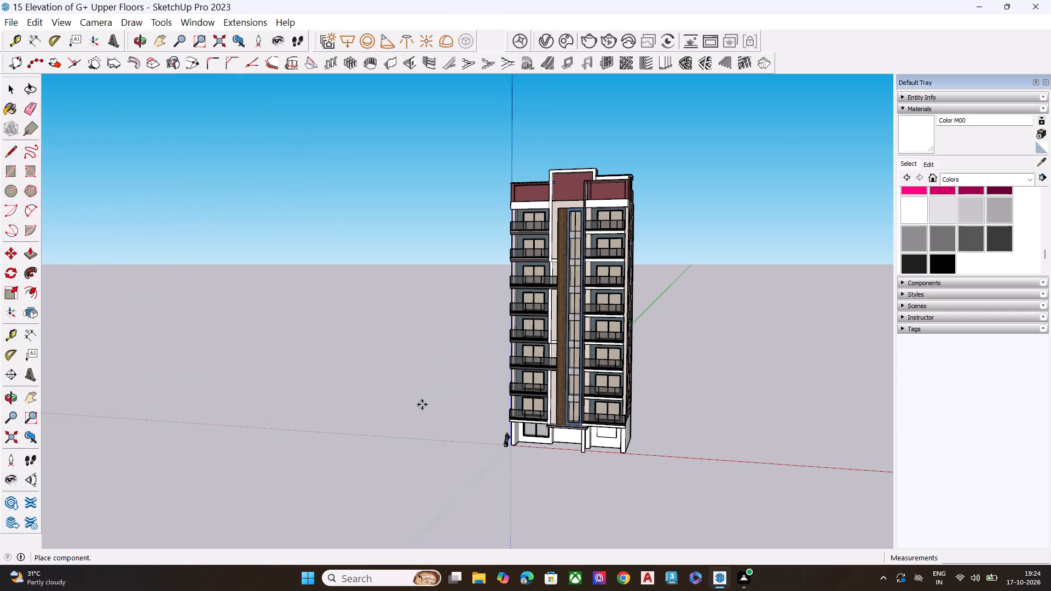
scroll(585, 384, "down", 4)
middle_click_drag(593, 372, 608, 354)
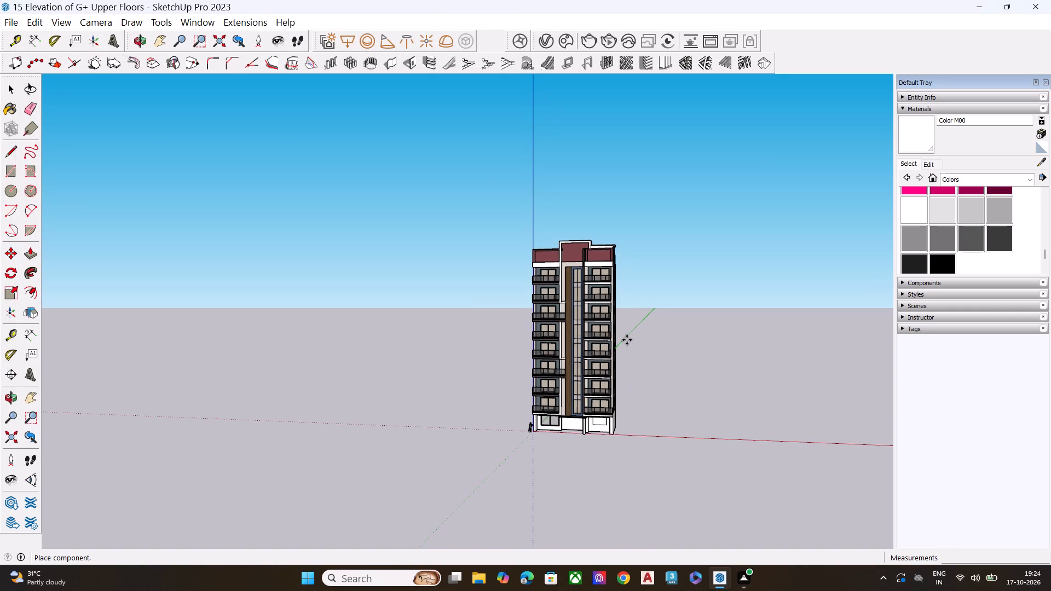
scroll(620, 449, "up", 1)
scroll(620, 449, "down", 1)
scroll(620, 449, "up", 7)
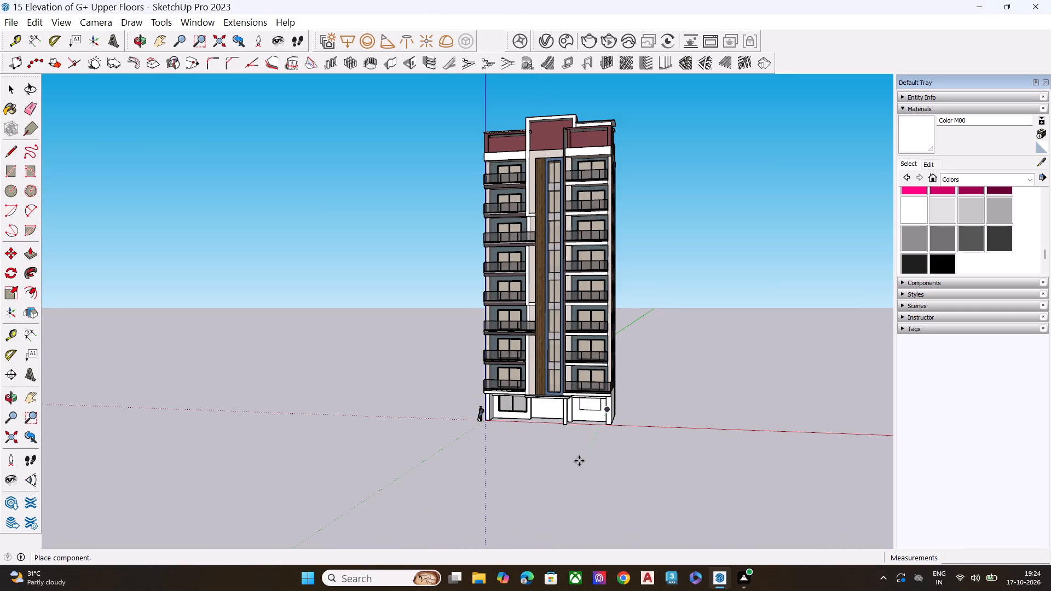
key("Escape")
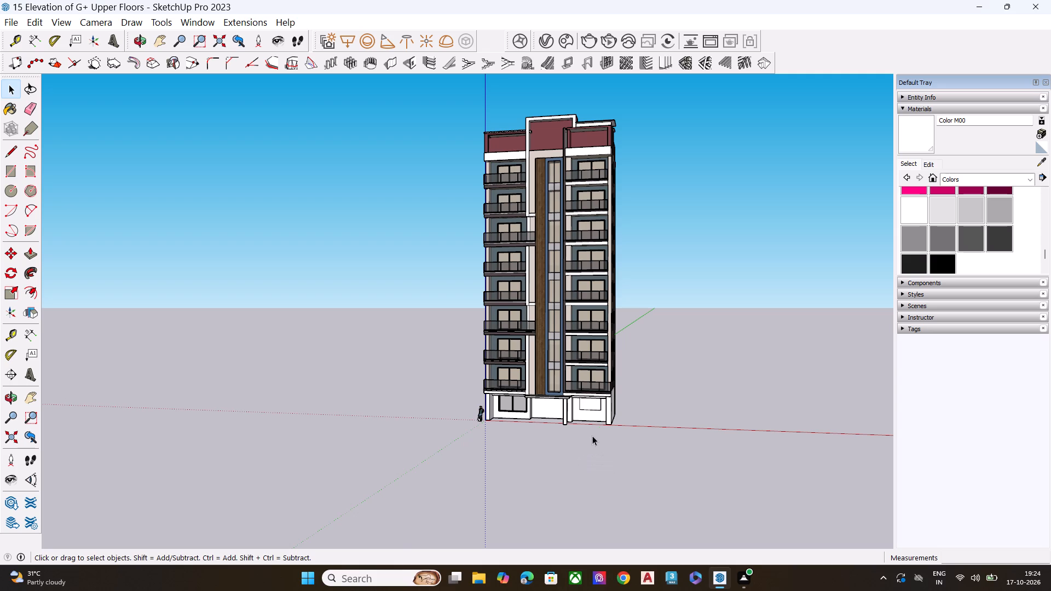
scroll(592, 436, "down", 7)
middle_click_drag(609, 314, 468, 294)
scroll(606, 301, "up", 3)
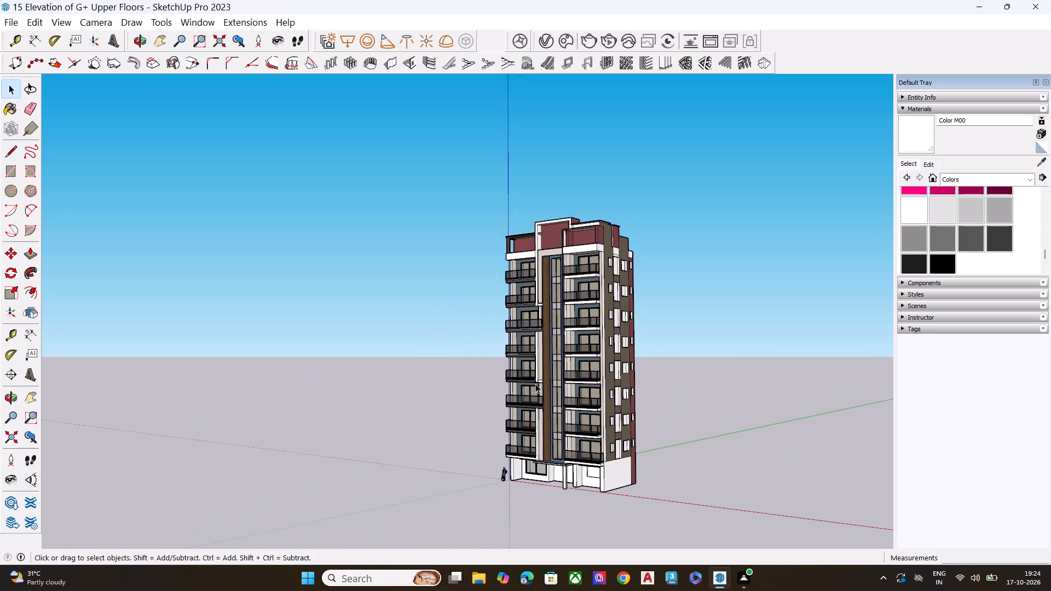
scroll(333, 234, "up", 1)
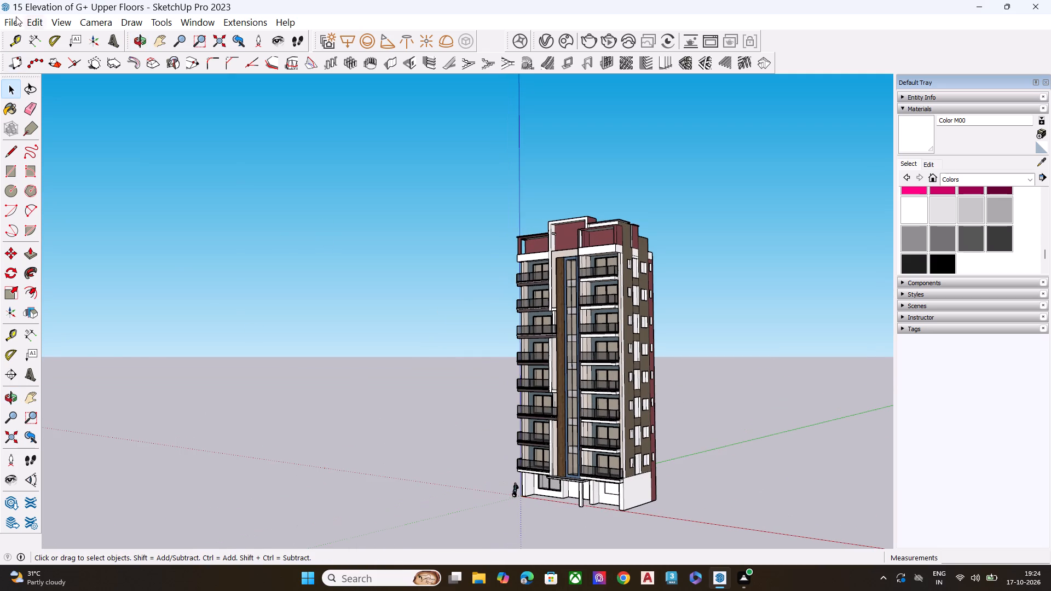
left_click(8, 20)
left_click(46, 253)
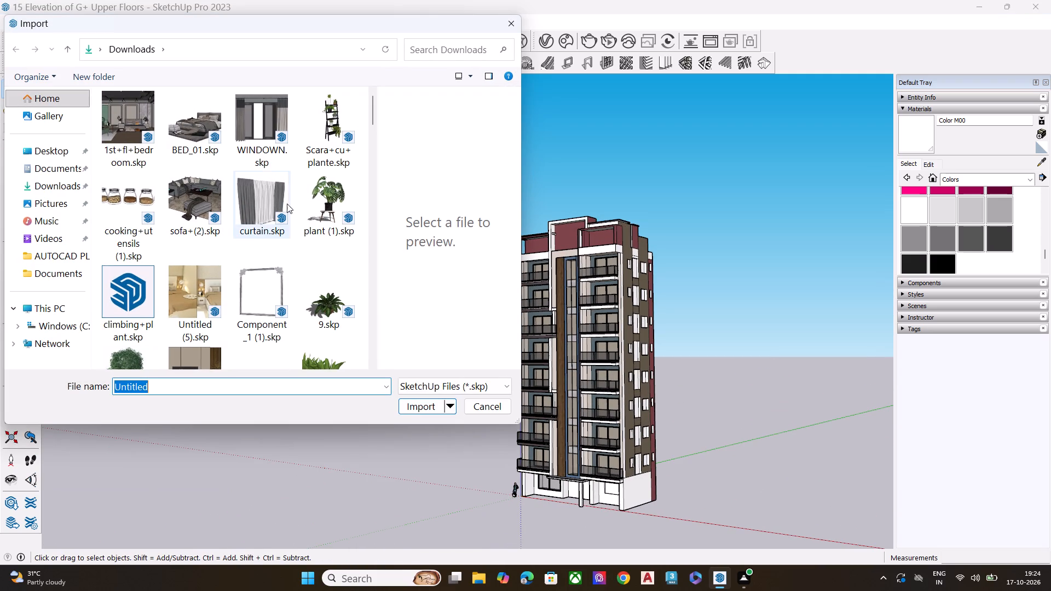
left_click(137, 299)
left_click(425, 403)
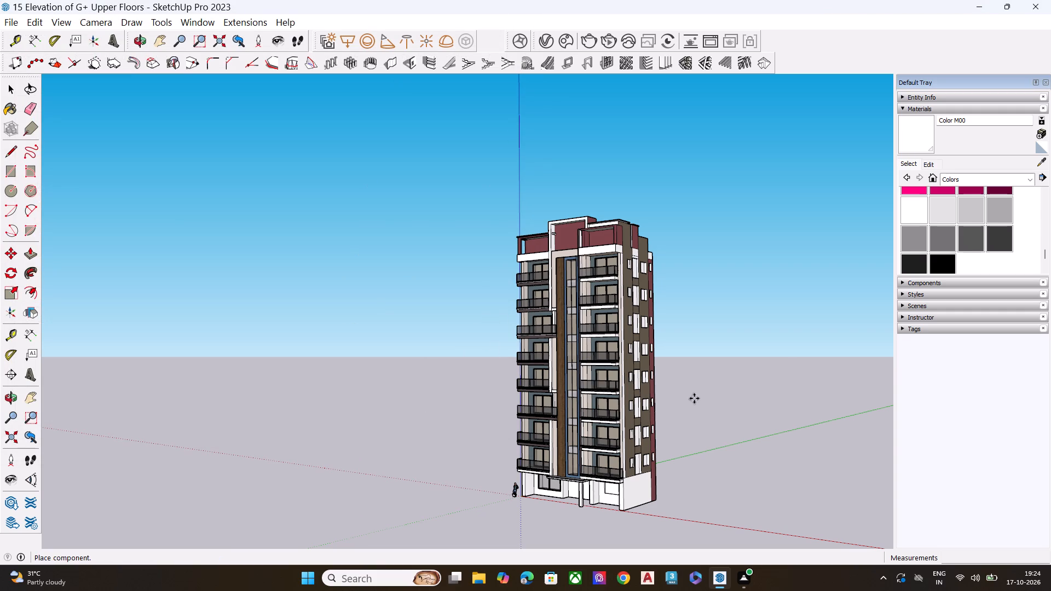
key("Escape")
Import the hanging+ivy.skp model from the Downloads folder into the tower model.
scroll(554, 199, "down", 4)
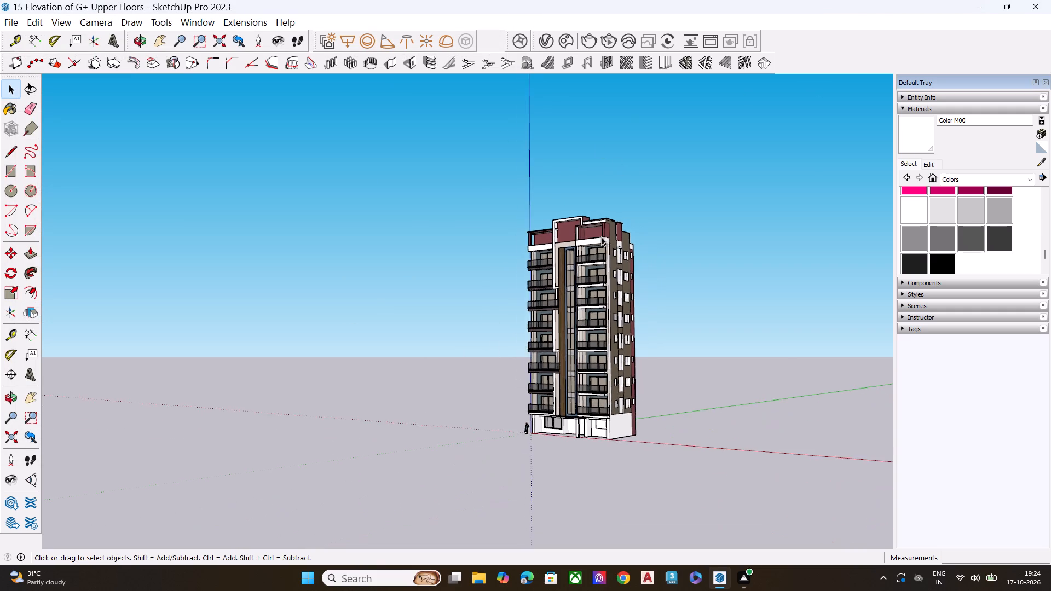
middle_click_drag(648, 248, 756, 292)
scroll(720, 336, "up", 8)
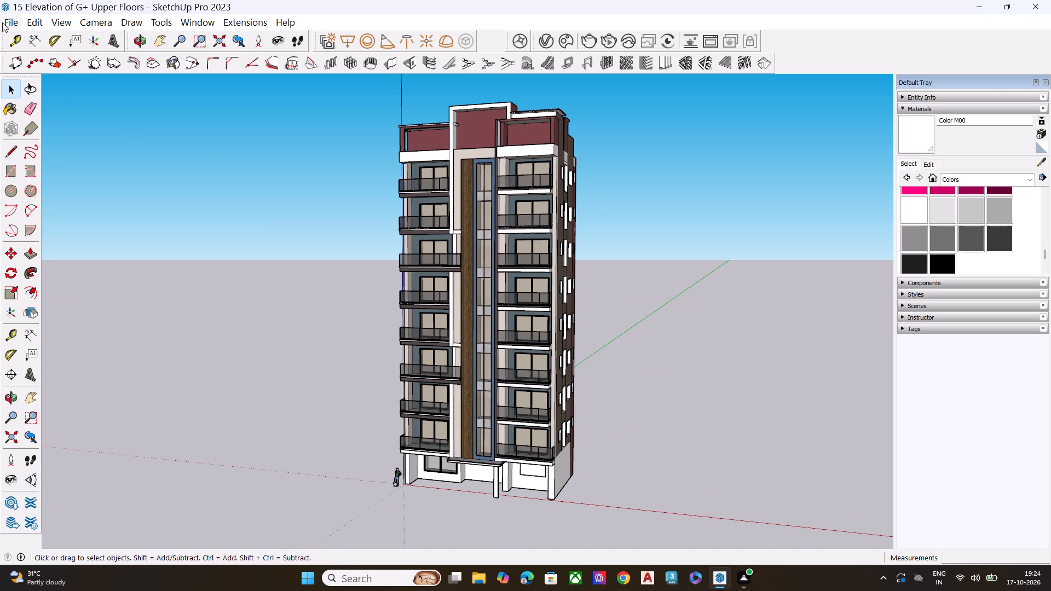
left_click(8, 25)
left_click(32, 253)
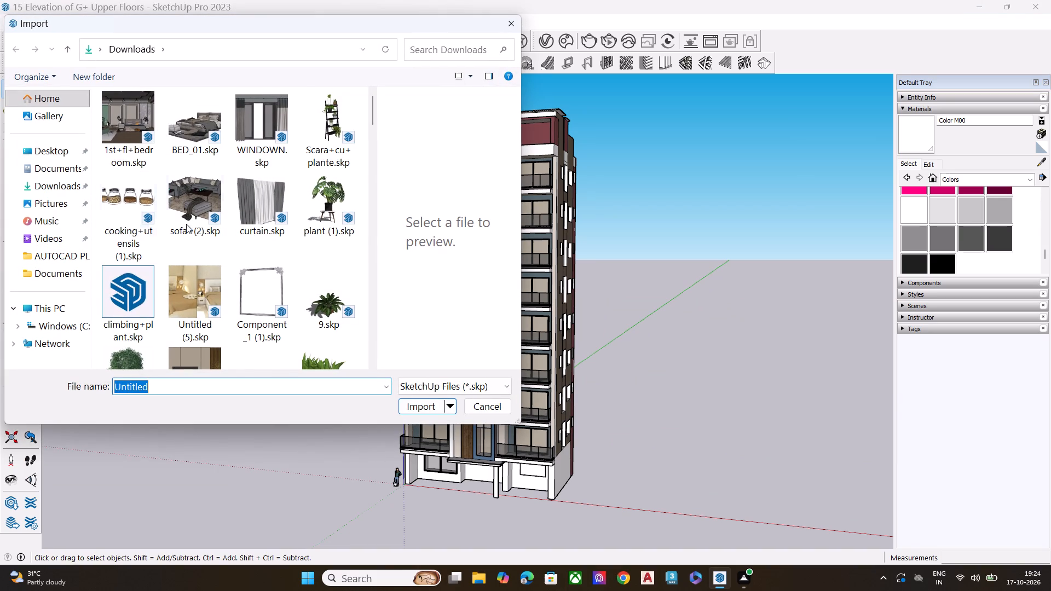
scroll(327, 243, "down", 2)
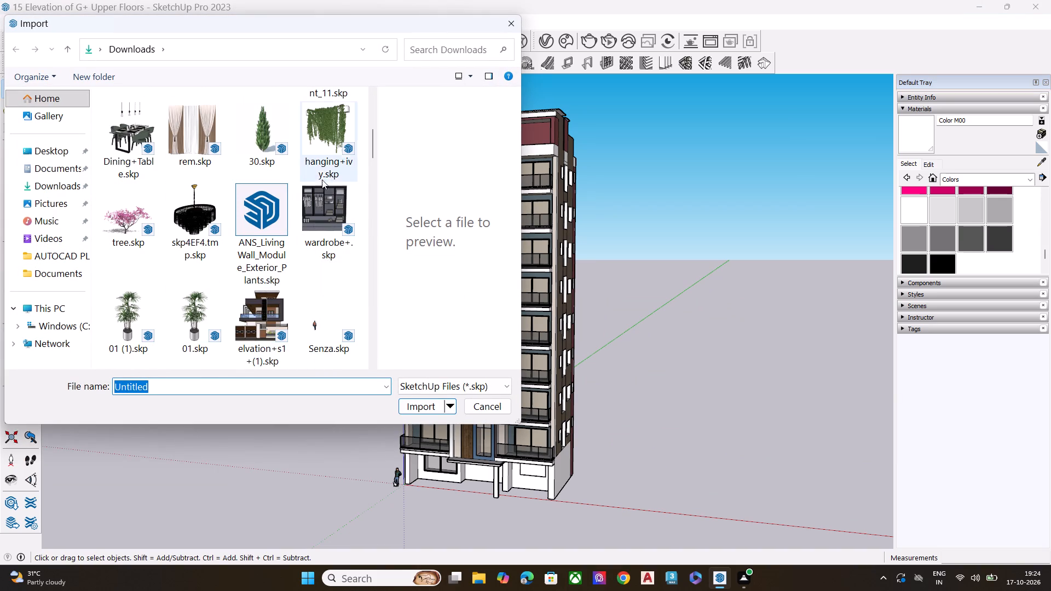
left_click(323, 137)
left_click(419, 405)
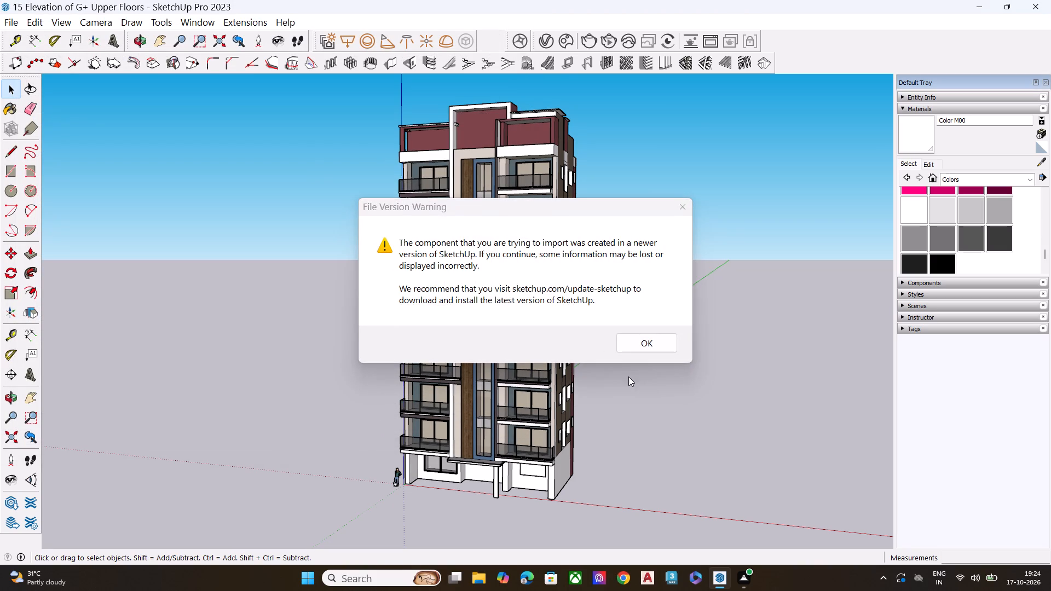
left_click(643, 346)
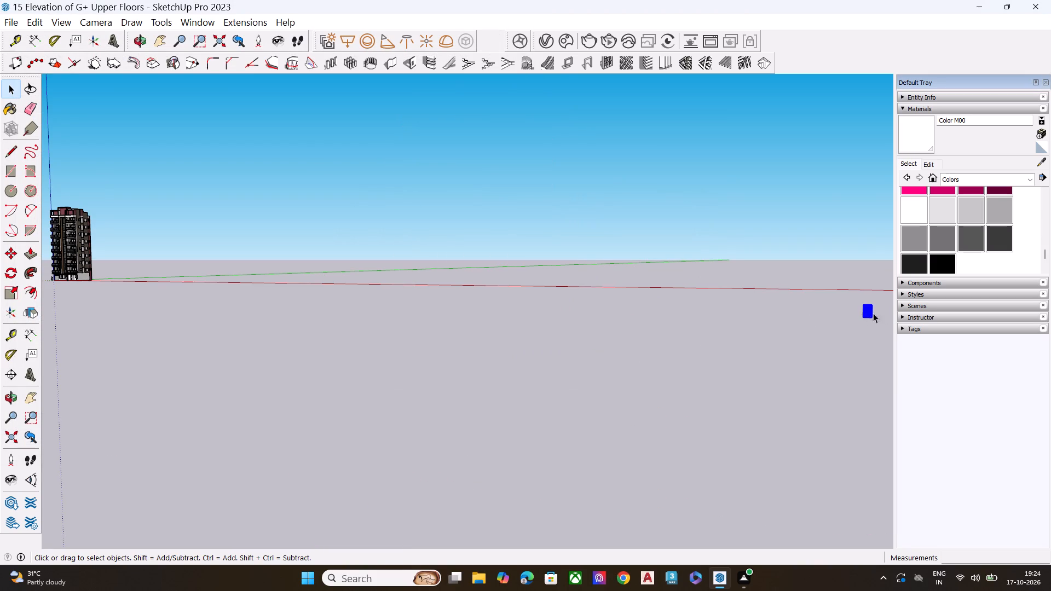
Move the imported ivy from its distant location to the outer front corner of the white band above the topmost balcony.
scroll(870, 314, "up", 11)
scroll(884, 310, "up", 19)
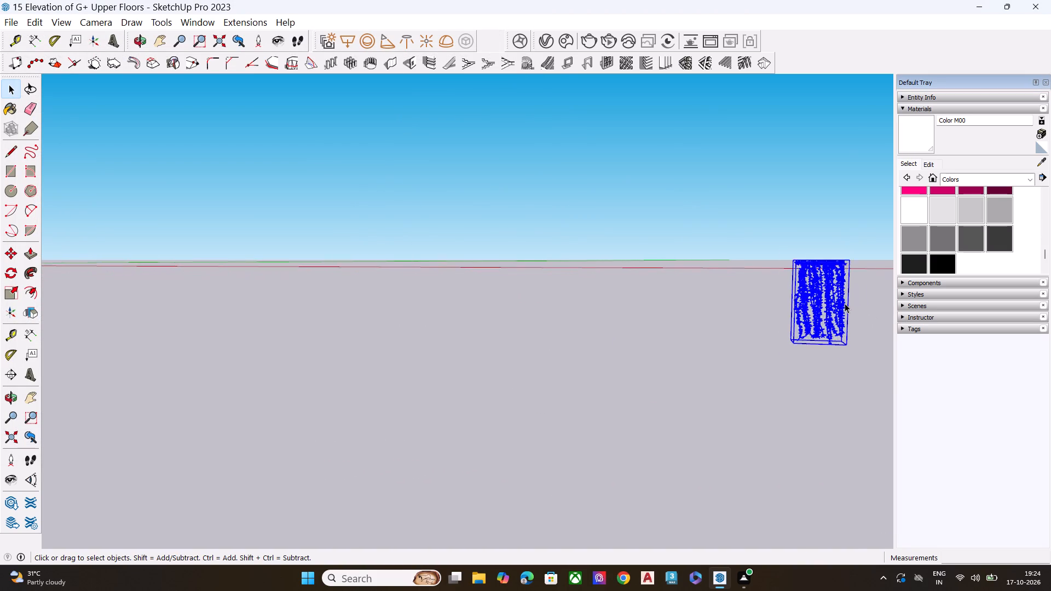
scroll(845, 303, "up", 5)
middle_click_drag(831, 300, 579, 343)
middle_click_drag(814, 332, 722, 337)
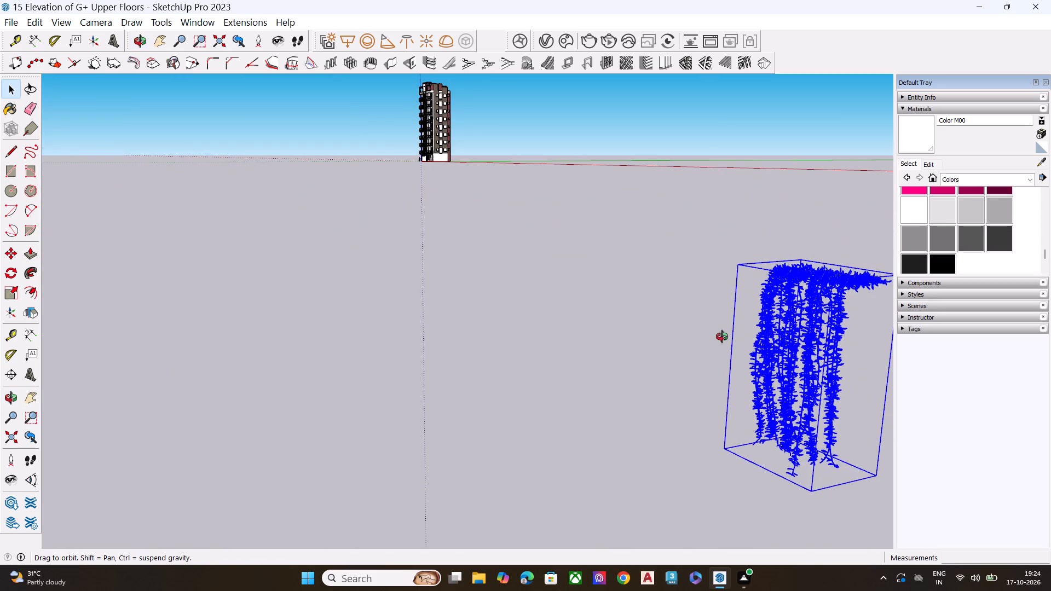
middle_click_drag(722, 337, 583, 323)
scroll(594, 313, "down", 10)
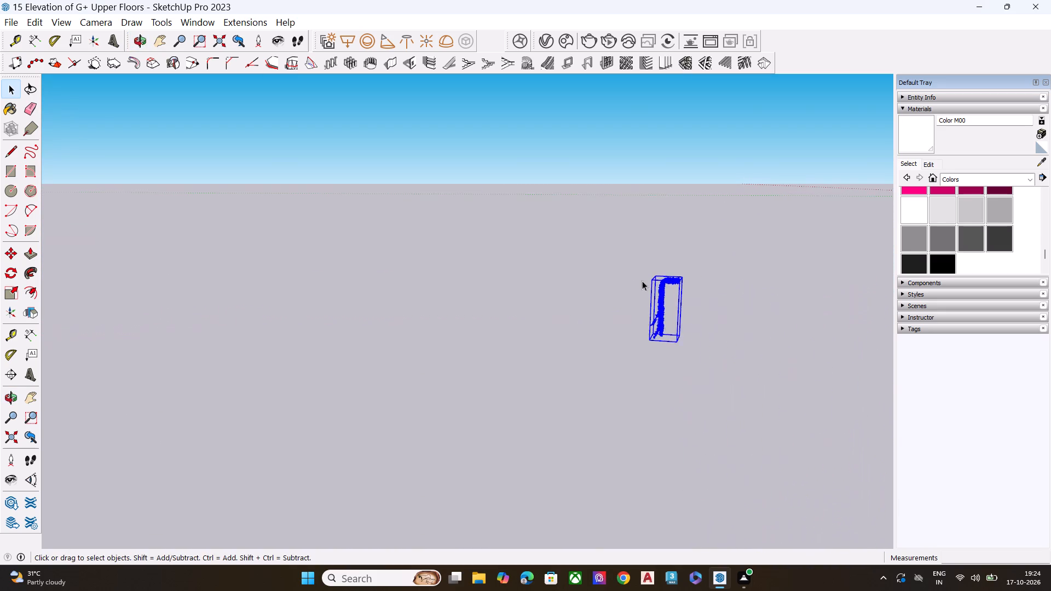
middle_click_drag(638, 298, 835, 324)
scroll(706, 298, "down", 1)
scroll(706, 298, "up", 1)
scroll(709, 298, "down", 1)
middle_click_drag(651, 314, 692, 303)
key("m")
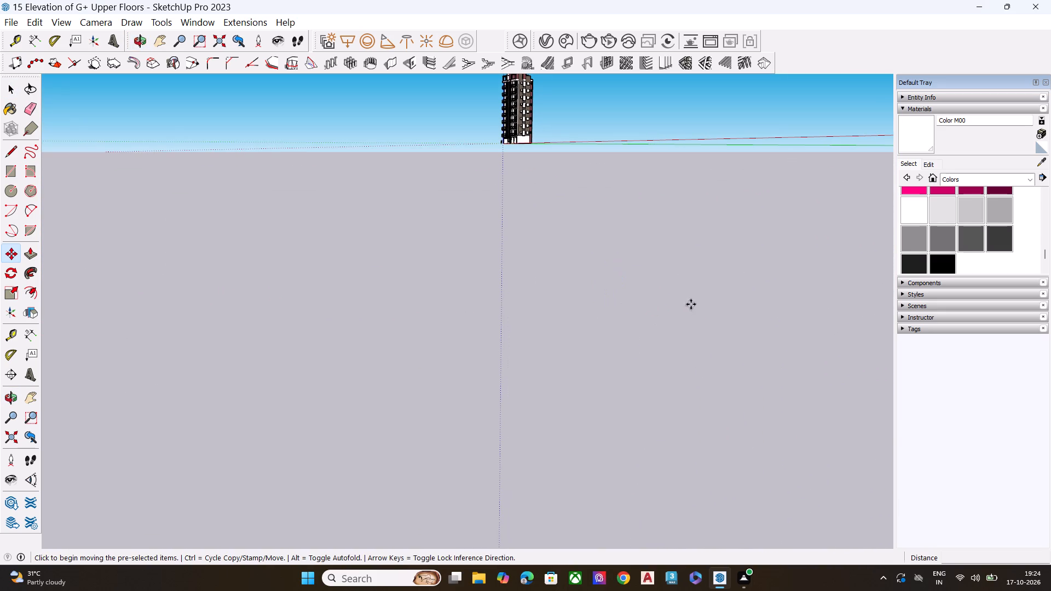
scroll(657, 285, "down", 10)
scroll(578, 293, "up", 2)
scroll(573, 294, "down", 1)
scroll(573, 295, "up", 1)
scroll(570, 297, "down", 1)
scroll(569, 297, "up", 2)
scroll(567, 298, "down", 3)
middle_click_drag(677, 295, 633, 323)
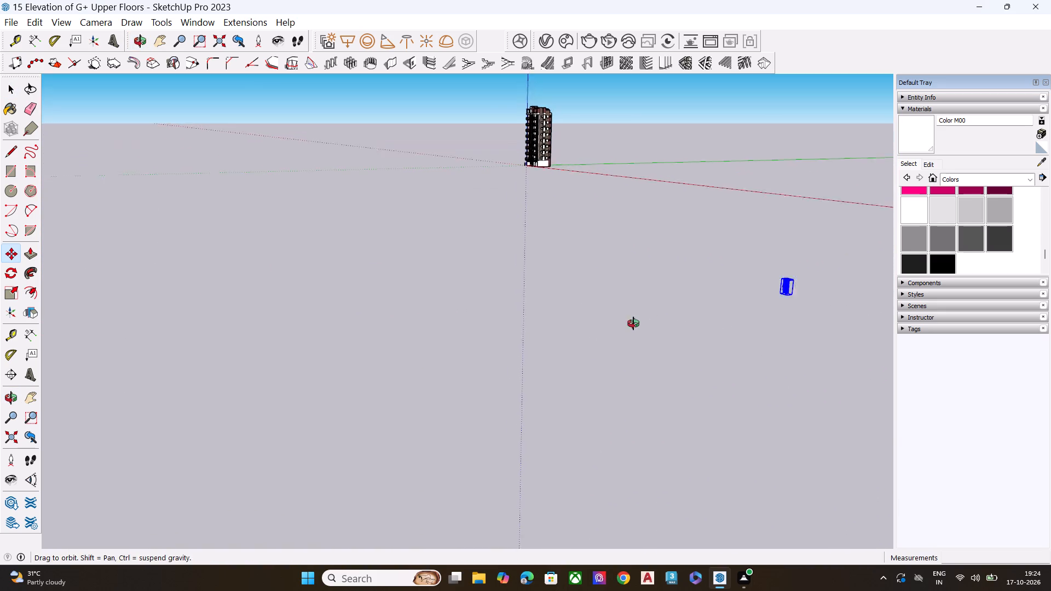
middle_click_drag(633, 323, 626, 329)
middle_click_drag(645, 328, 658, 322)
scroll(655, 382, "up", 2)
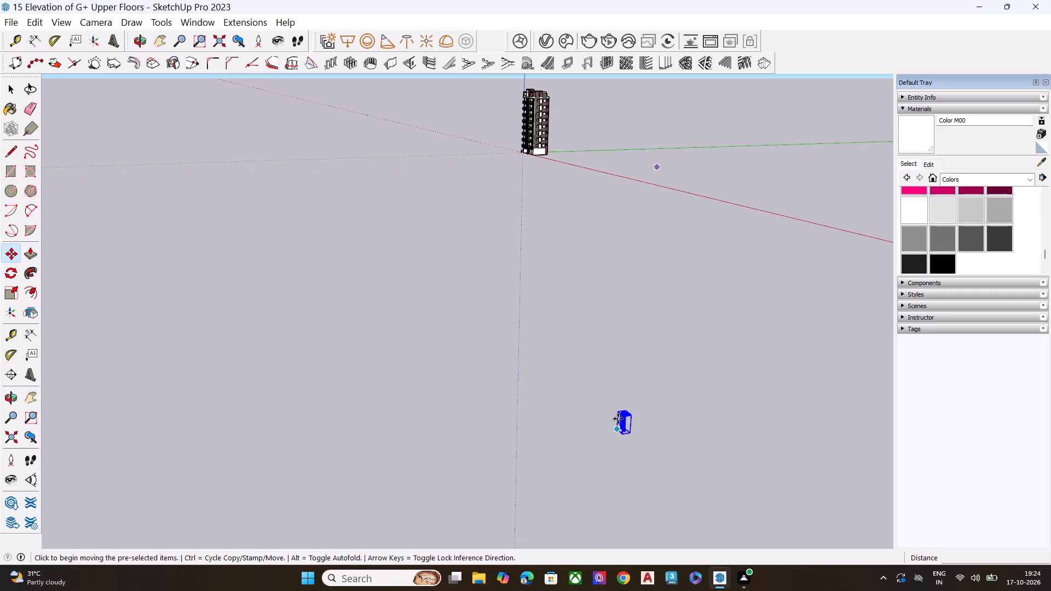
left_click(617, 412)
scroll(661, 262, "down", 7)
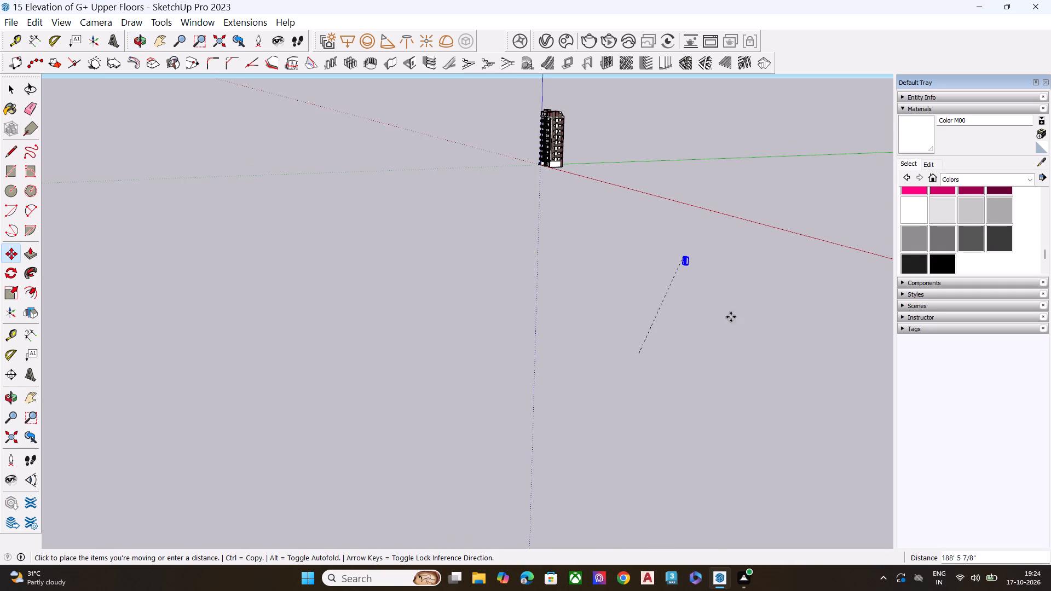
scroll(731, 331, "down", 8)
scroll(590, 155, "up", 10)
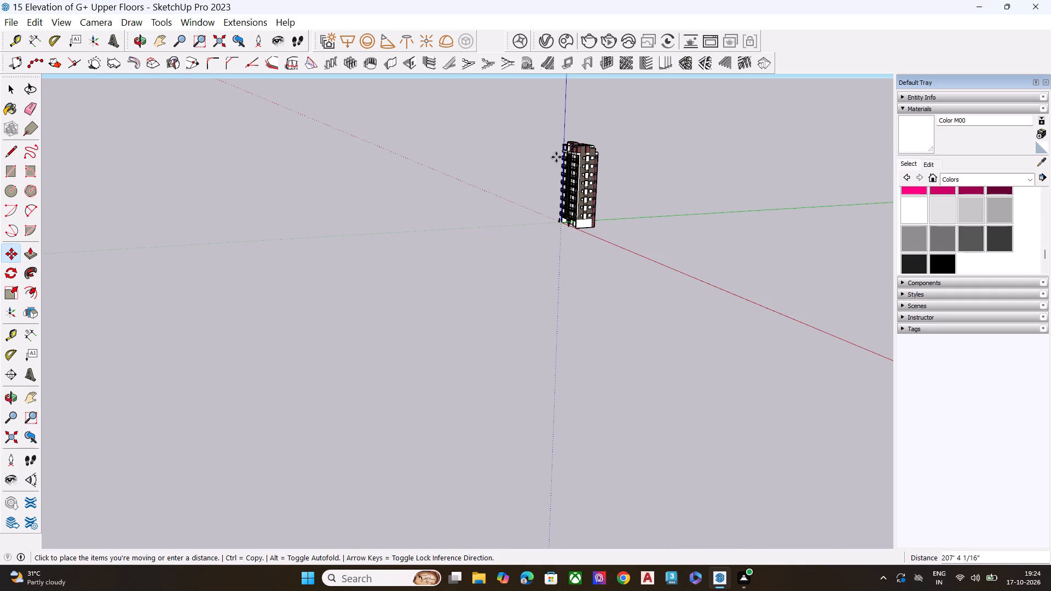
middle_click_drag(558, 162, 909, 355)
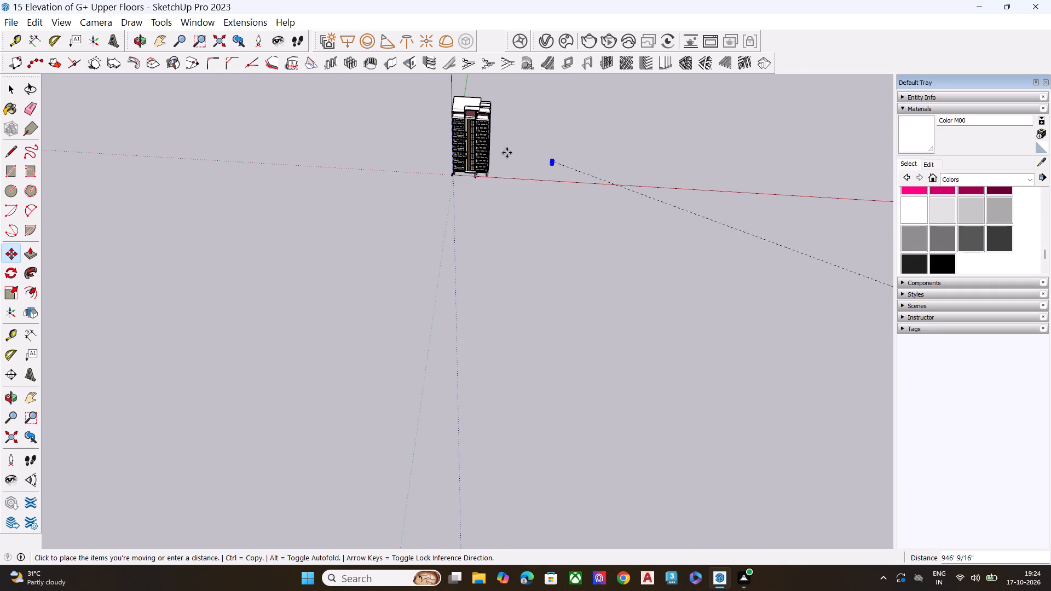
scroll(455, 142, "up", 17)
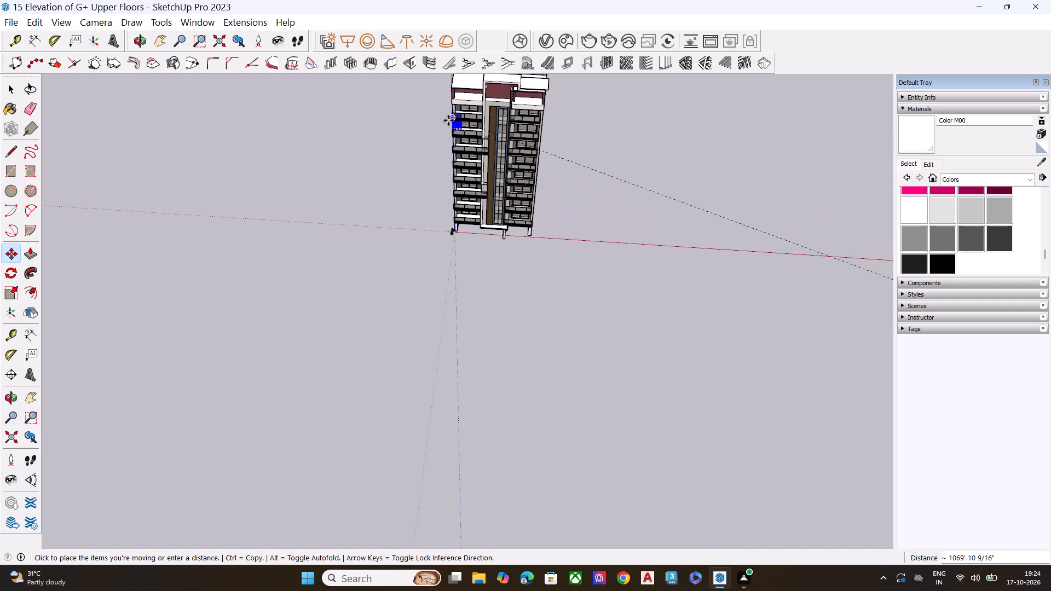
scroll(454, 115, "up", 15)
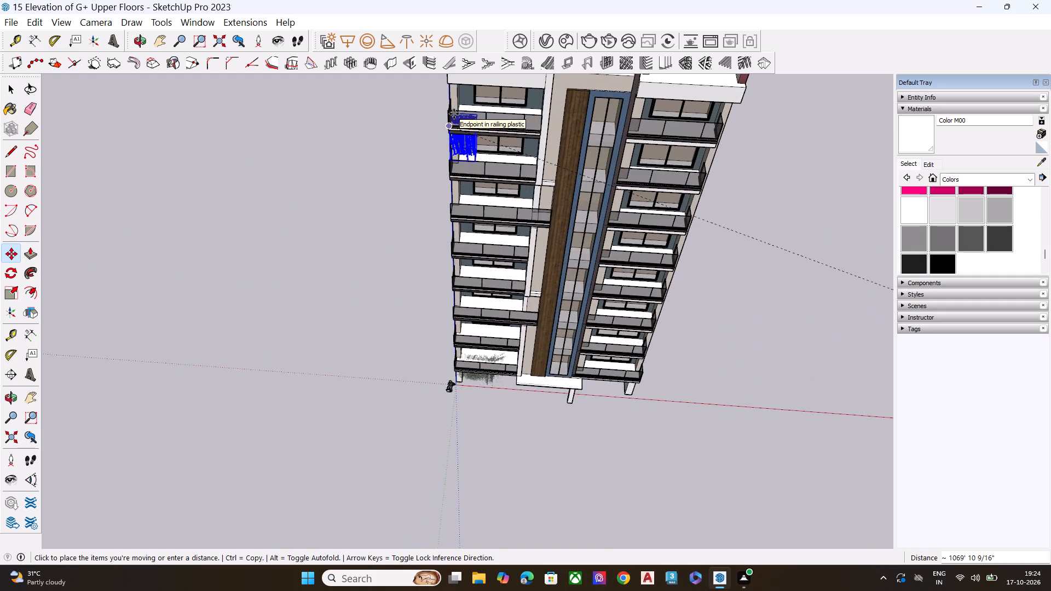
scroll(454, 114, "up", 17)
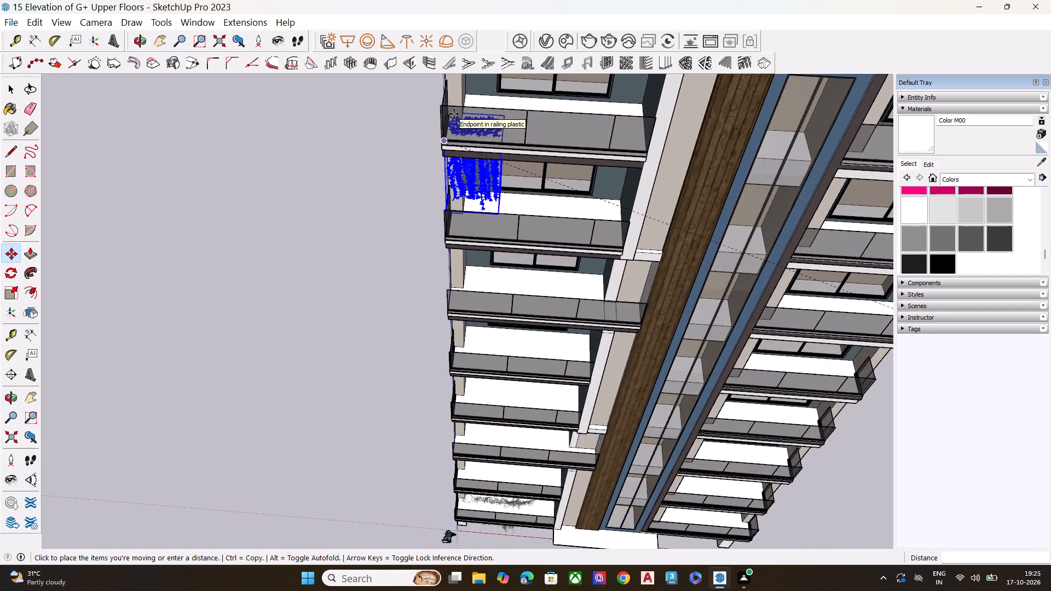
scroll(455, 114, "up", 5)
middle_click_drag(505, 216, 535, 171)
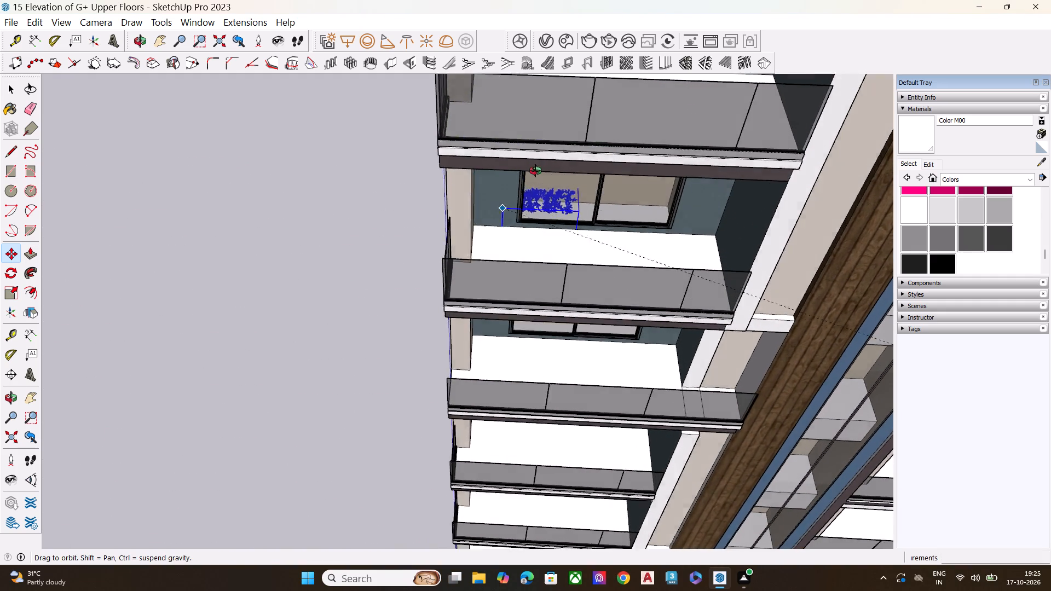
middle_click_drag(535, 171, 578, 116)
scroll(567, 125, "up", 1)
scroll(509, 234, "down", 9)
scroll(506, 285, "down", 7)
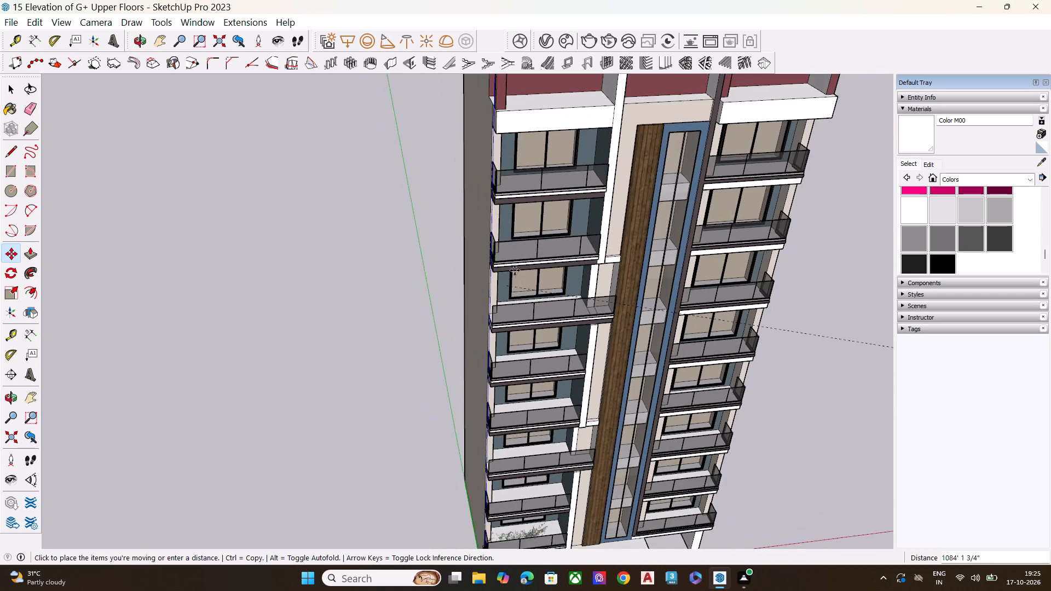
scroll(515, 270, "down", 5)
middle_click_drag(514, 233, 558, 130)
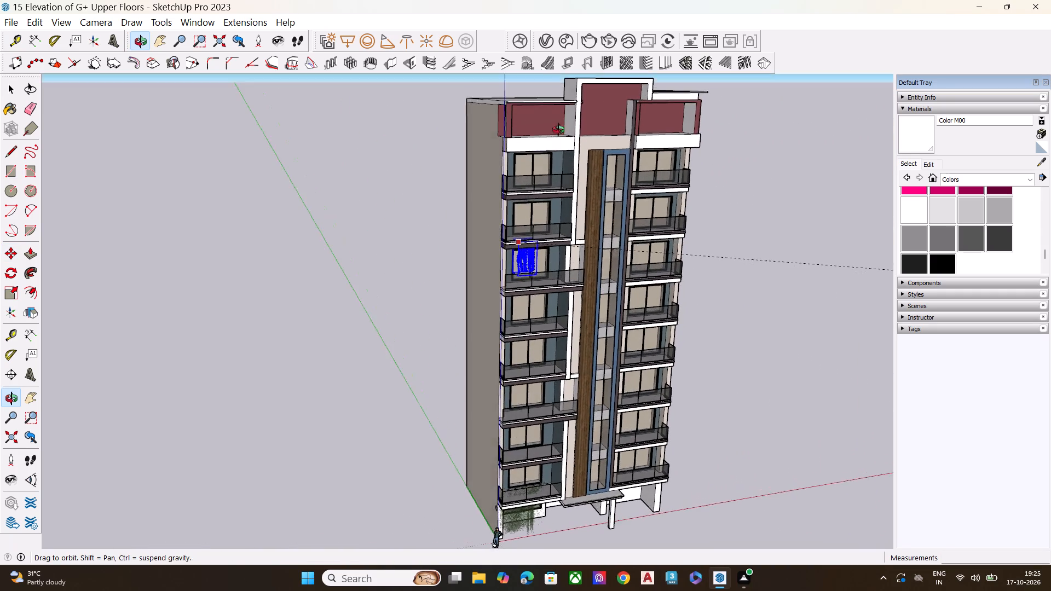
middle_click_drag(558, 130, 548, 124)
scroll(521, 133, "up", 13)
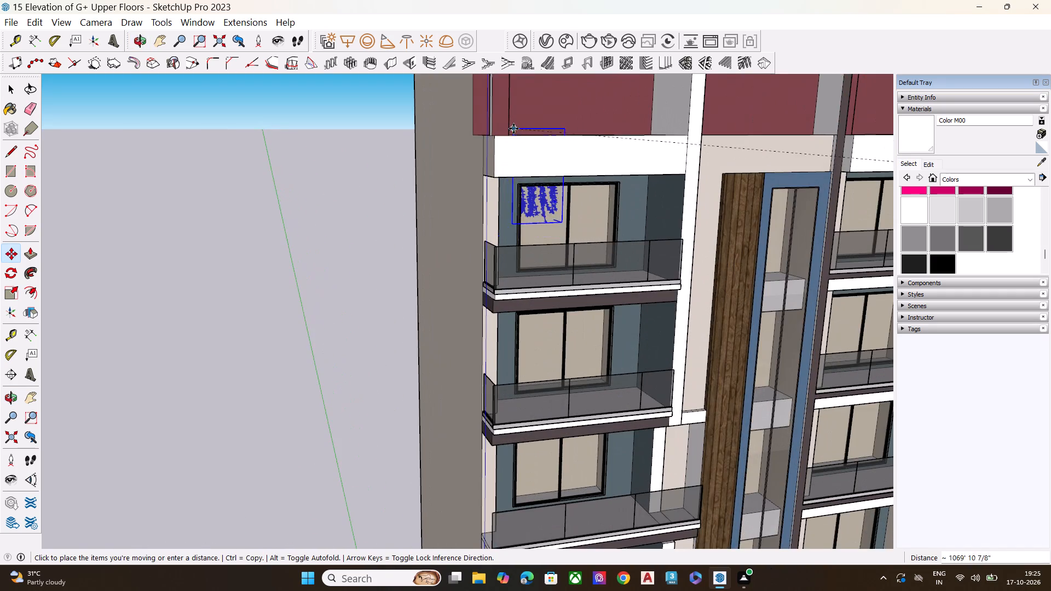
middle_click_drag(513, 129, 677, 190)
scroll(655, 197, "up", 6)
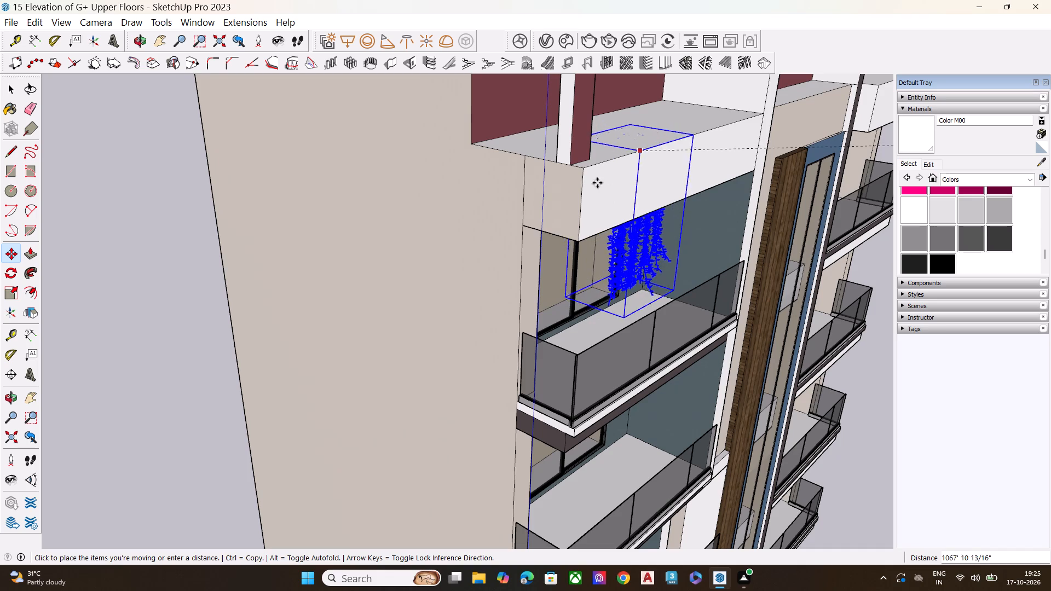
middle_click_drag(574, 175, 665, 203)
left_click(663, 185)
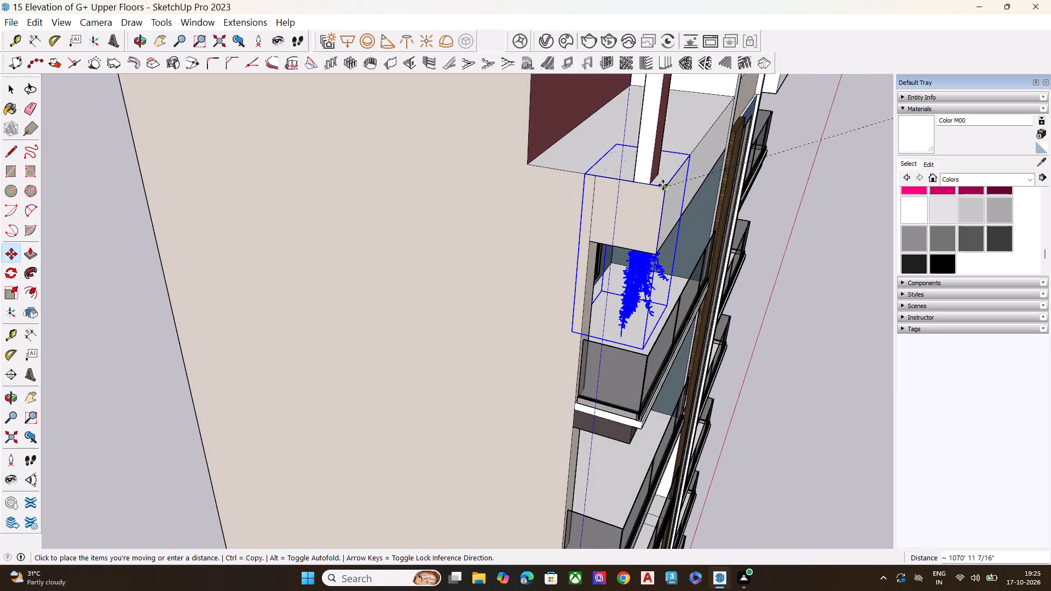
Shift the ivy along the white band, then about 1' 4" outward so its strands hang over the front face, and deselect it.
left_click(666, 194)
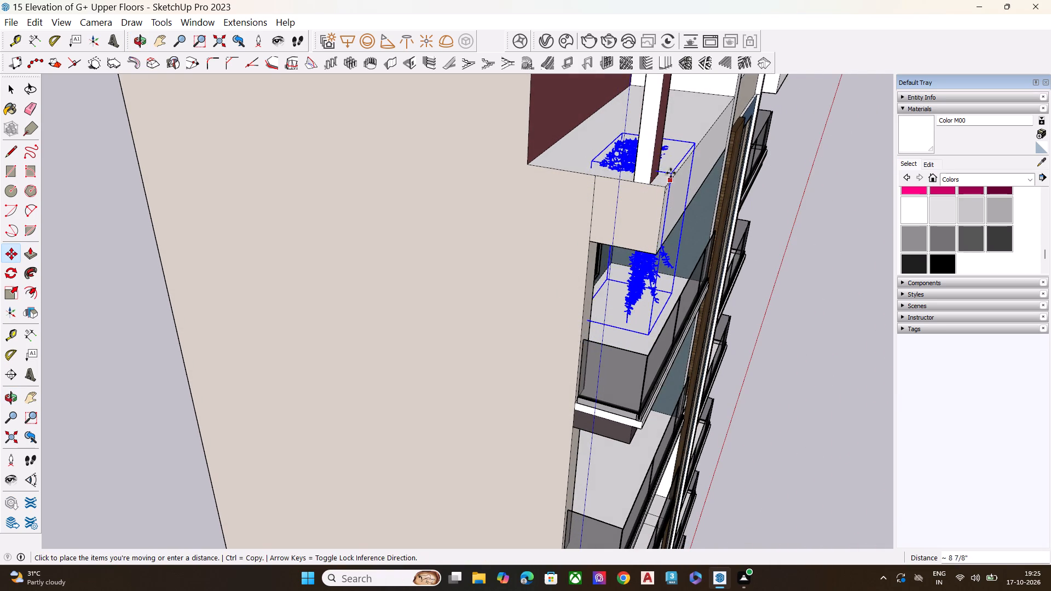
left_click(696, 150)
left_click(624, 135)
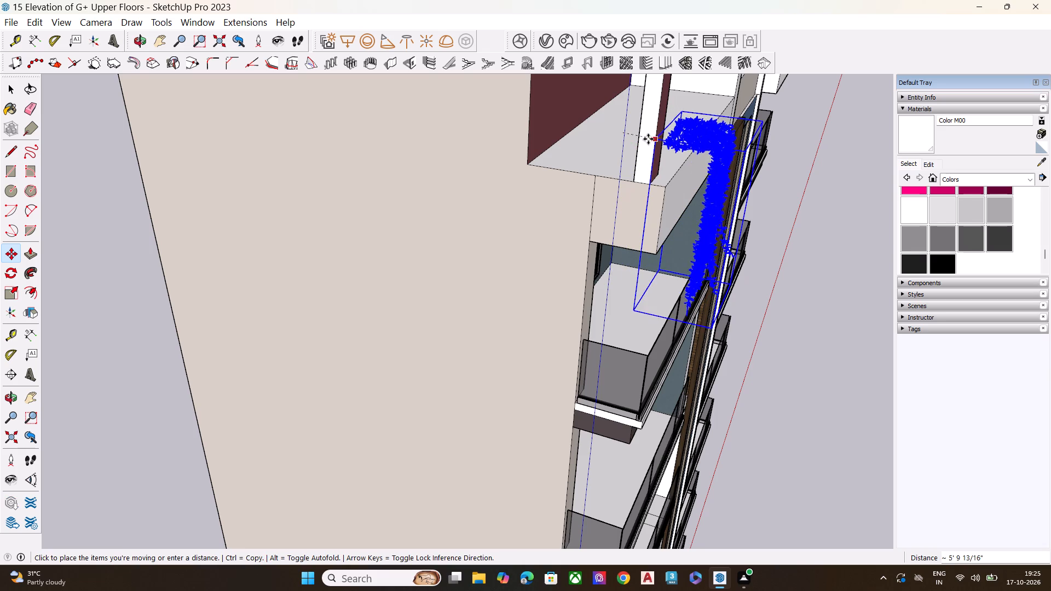
left_click(651, 139)
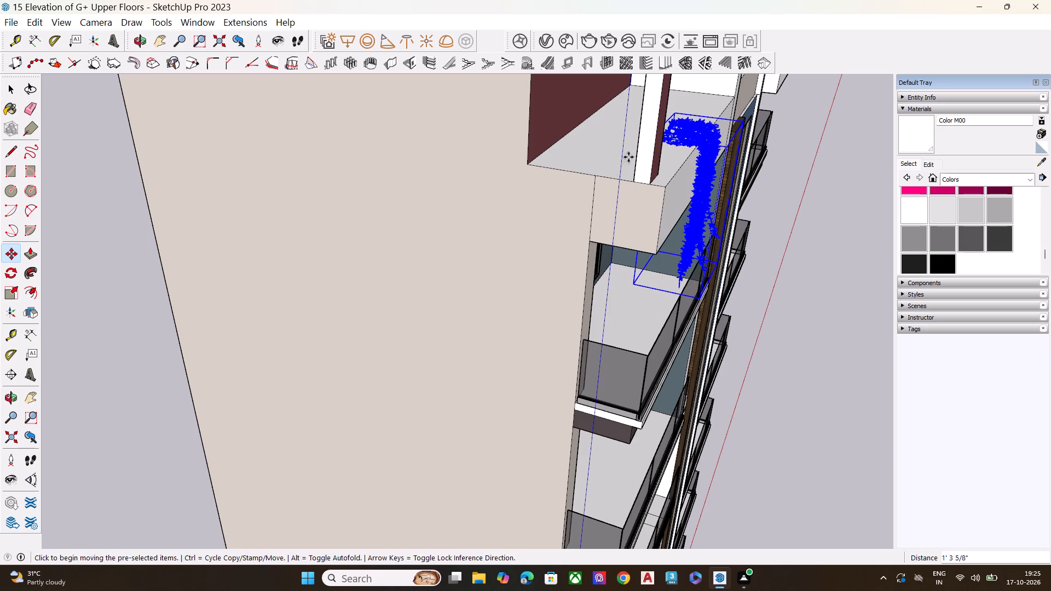
key("space")
left_click(805, 213)
Reselect the ivy and slide it about 3' 7" along the red axis toward the outer corner of the white band.
middle_click_drag(792, 257, 641, 181)
scroll(640, 179, "up", 2)
scroll(640, 178, "down", 1)
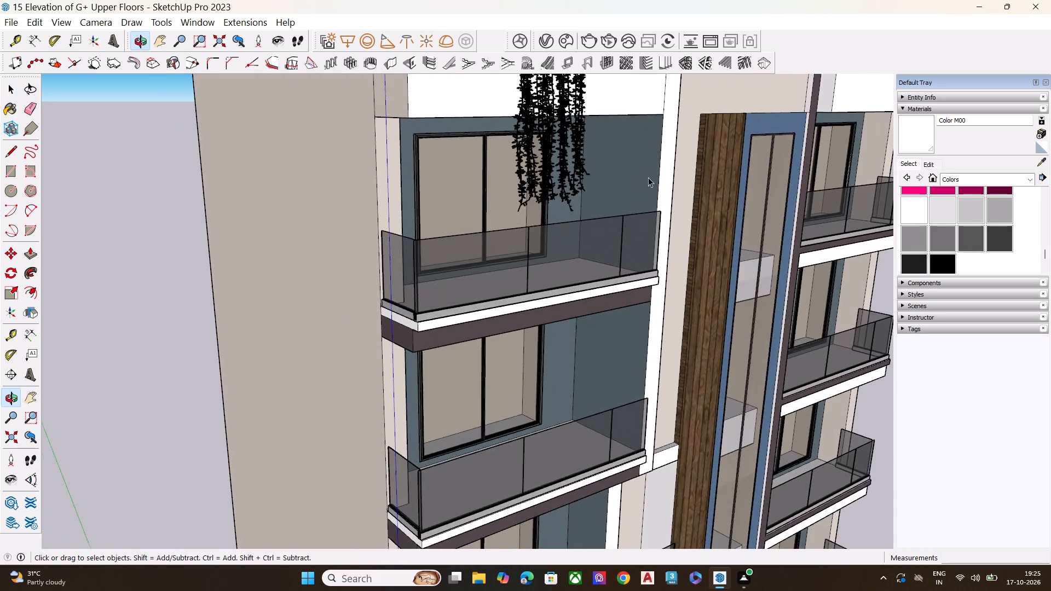
scroll(648, 177, "down", 2)
scroll(649, 187, "up", 2)
scroll(648, 195, "down", 3)
scroll(646, 198, "up", 1)
scroll(646, 198, "down", 4)
scroll(655, 283, "up", 1)
middle_click_drag(654, 282, 630, 213)
scroll(643, 202, "down", 9)
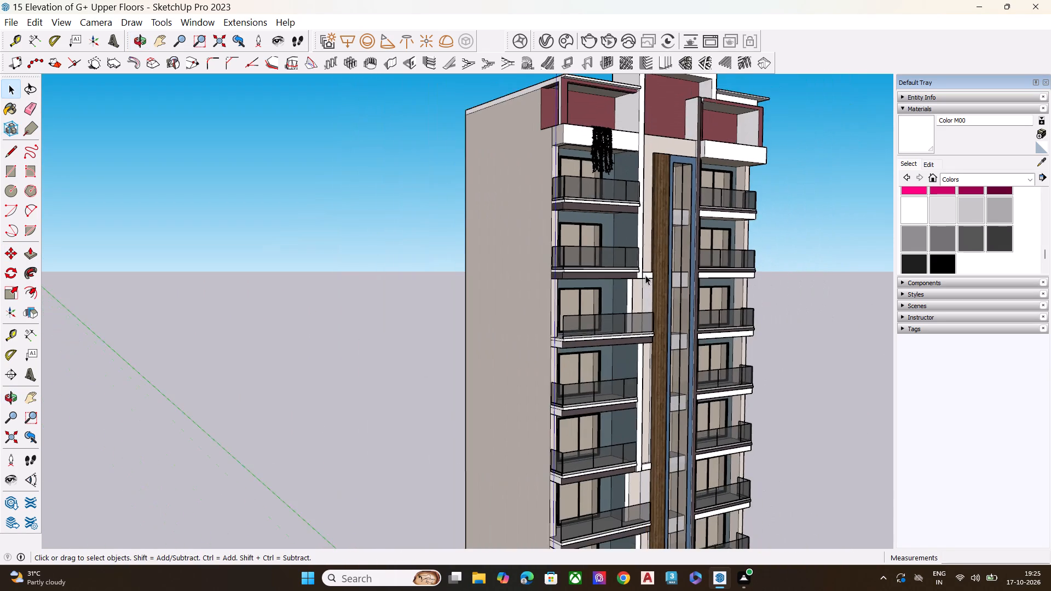
scroll(581, 140, "up", 10)
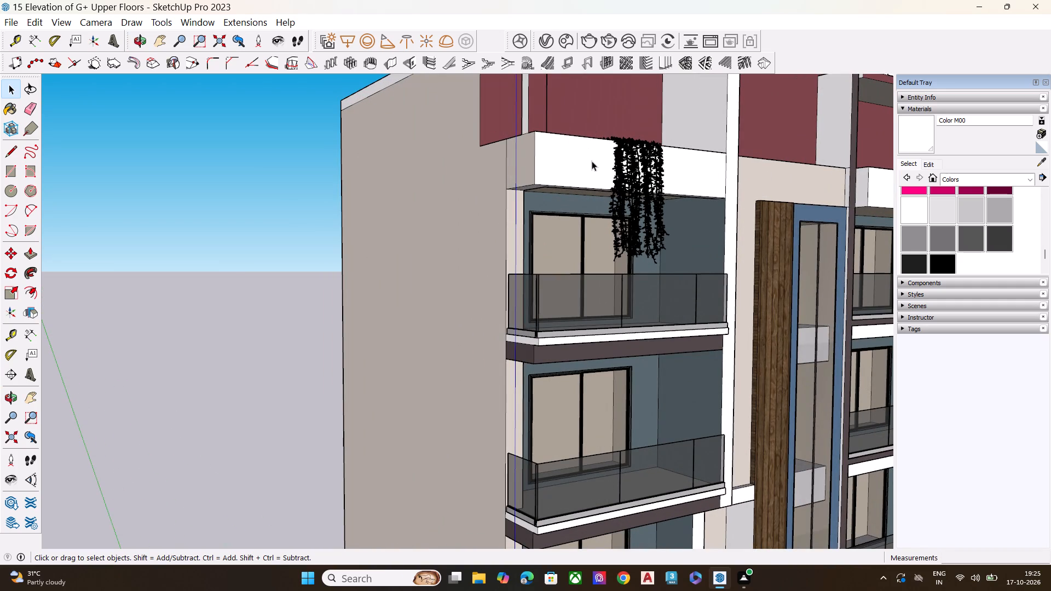
scroll(616, 167, "up", 5)
middle_click_drag(631, 156, 664, 290)
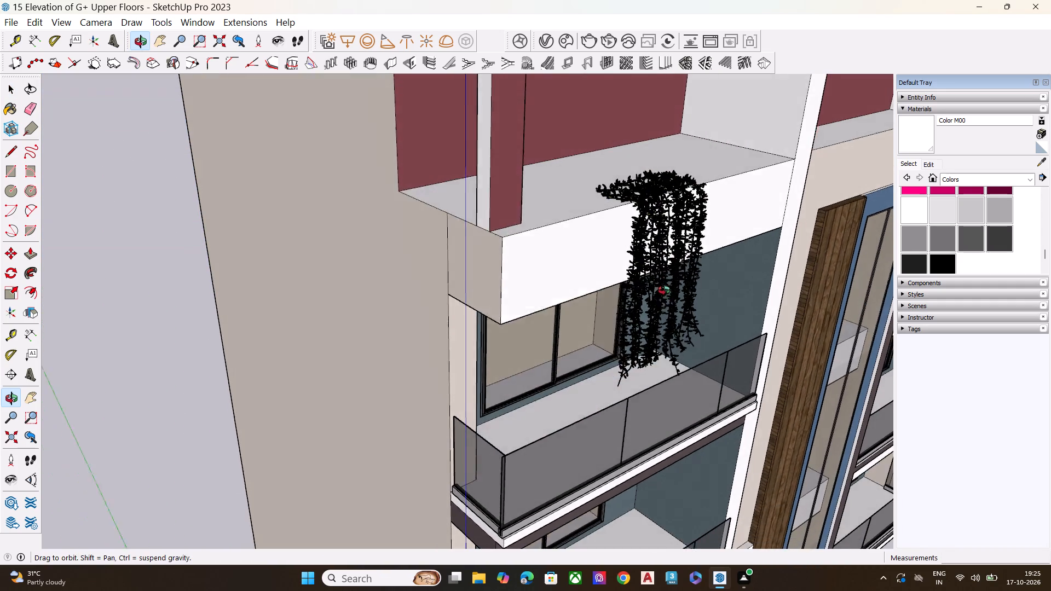
middle_click_drag(664, 290, 663, 302)
scroll(660, 222, "up", 7)
left_click(654, 222)
scroll(653, 222, "down", 2)
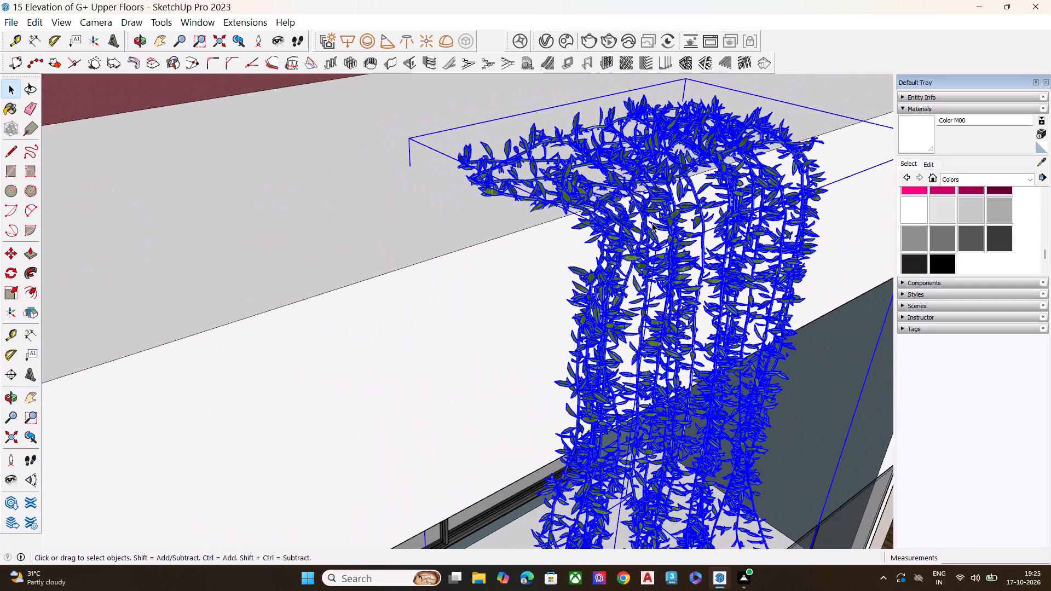
key("m")
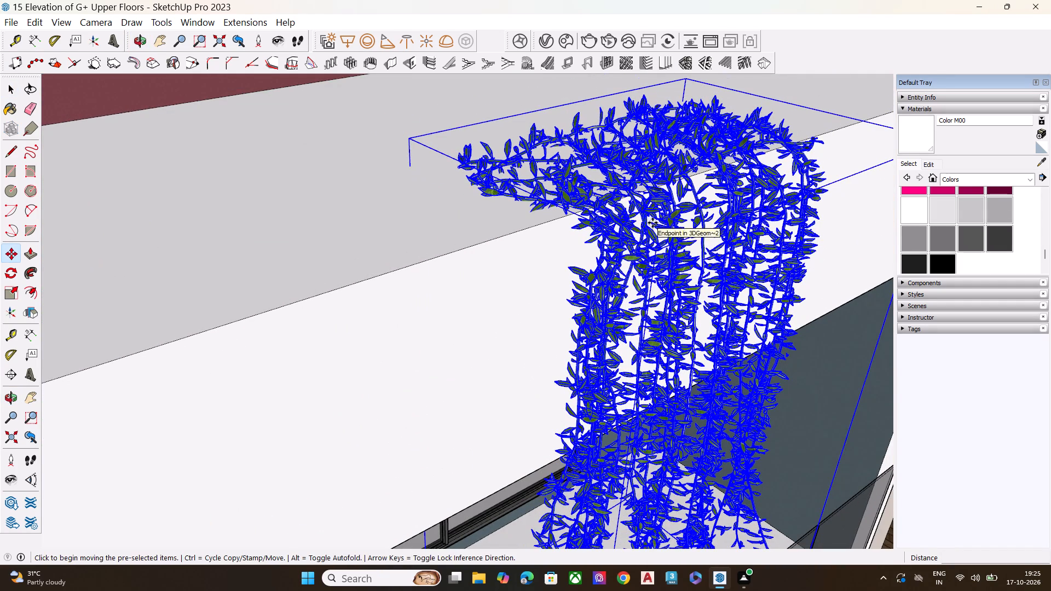
scroll(662, 229, "down", 8)
middle_click_drag(669, 240, 697, 163)
left_click(667, 205)
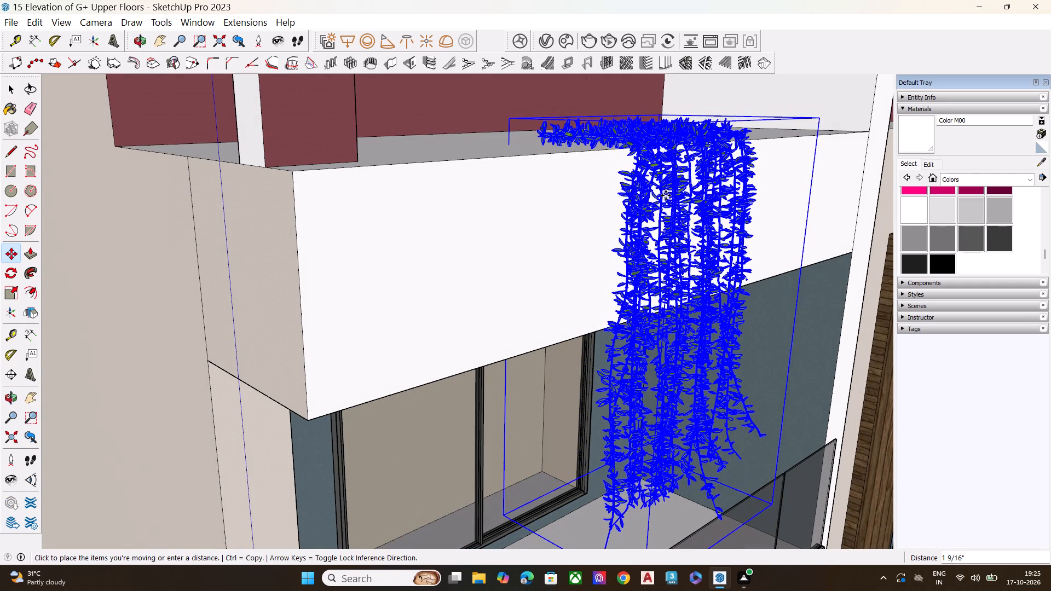
left_click(666, 196)
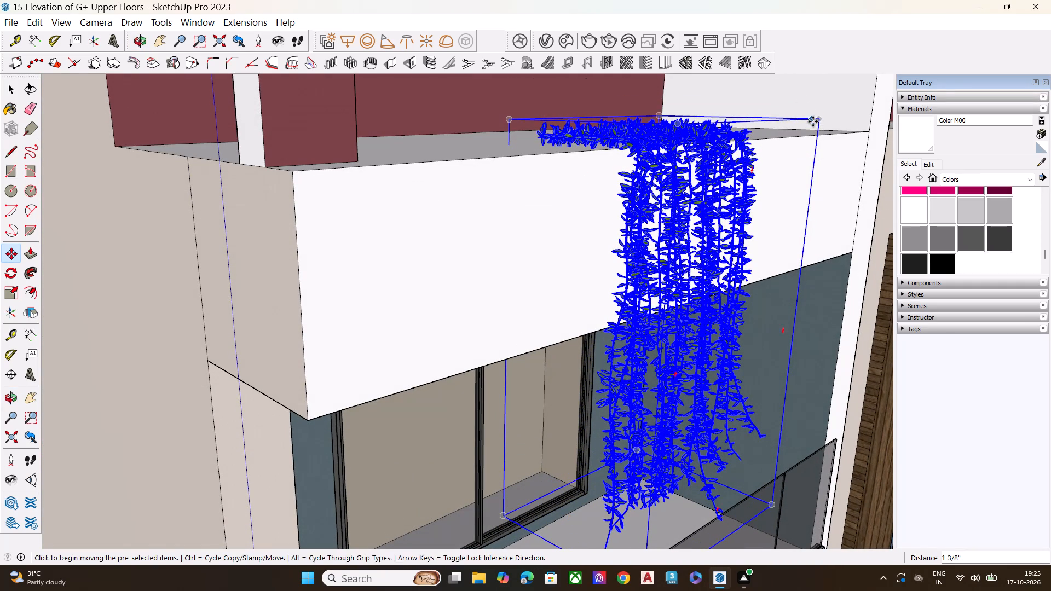
left_click(818, 120)
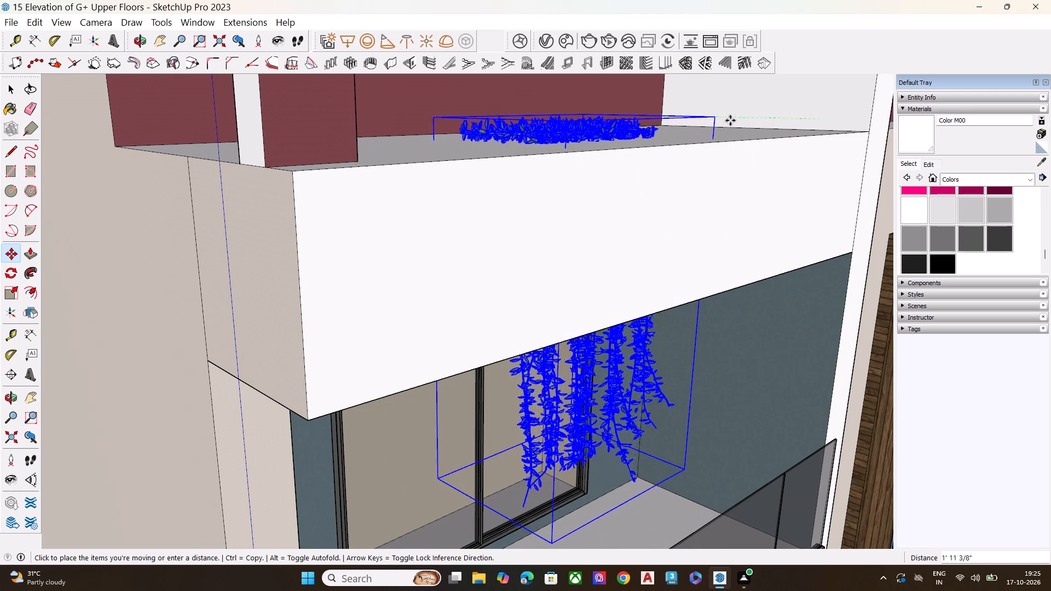
middle_click_drag(730, 146, 542, 174)
scroll(616, 152, "down", 4)
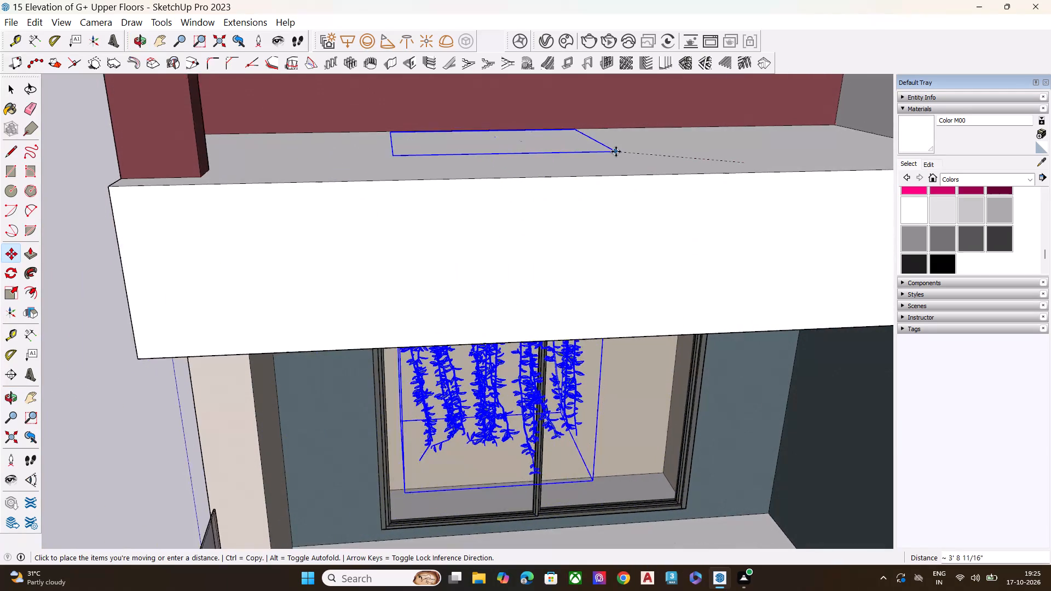
scroll(616, 152, "down", 5)
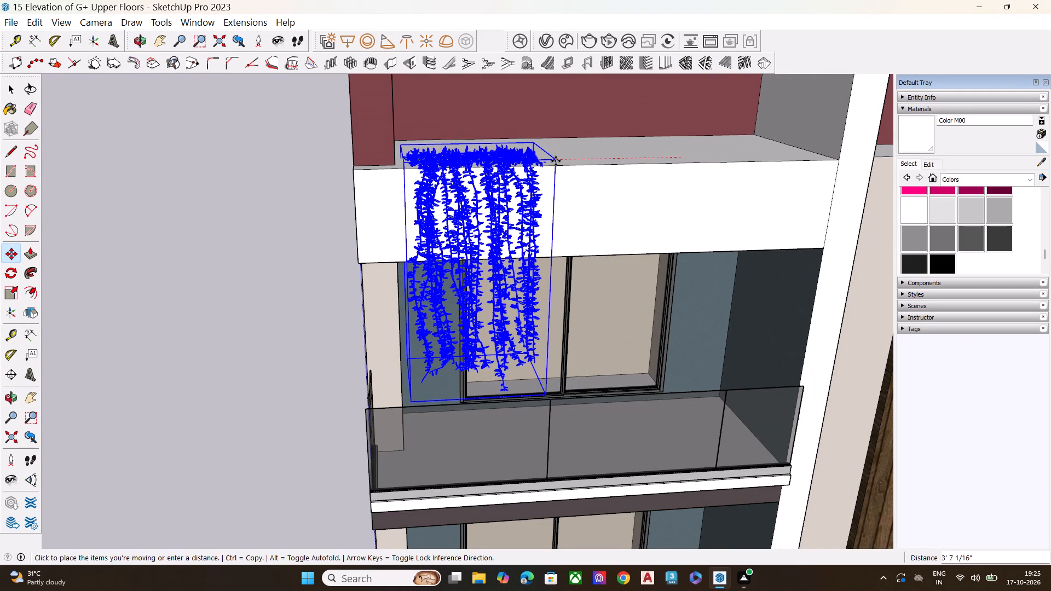
left_click(556, 161)
Shorten the hanging ivy by scaling its height from the bottom to about 0.67 along the blue axis.
middle_click_drag(578, 189, 887, 72)
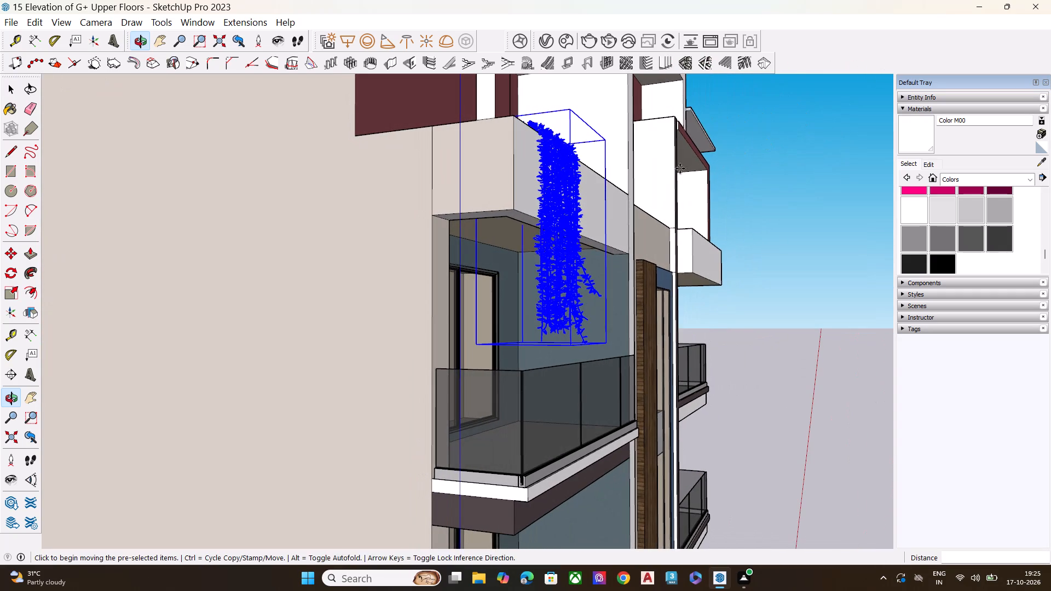
key("s")
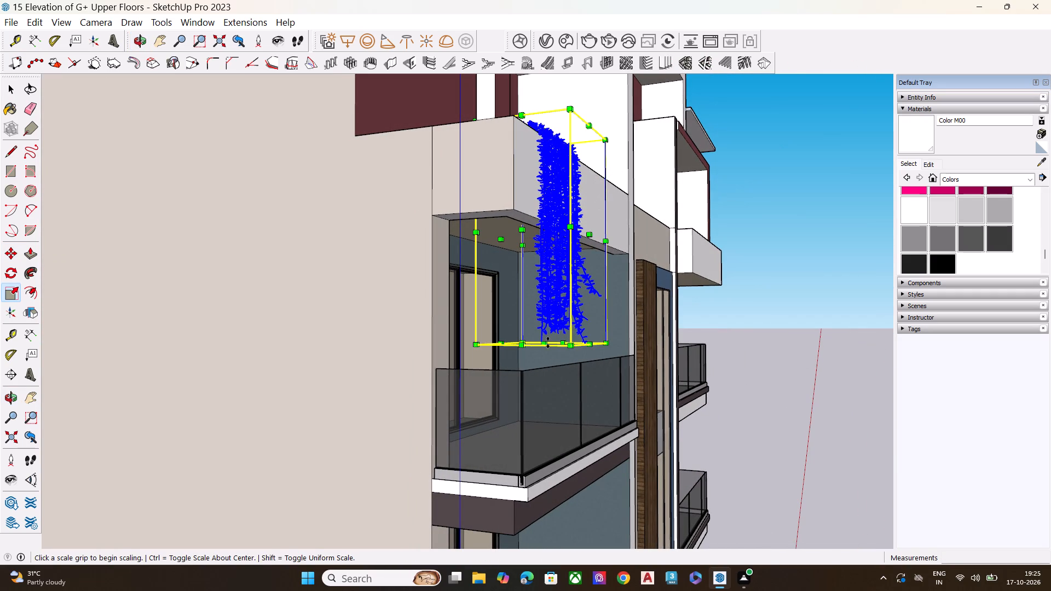
left_click(548, 343)
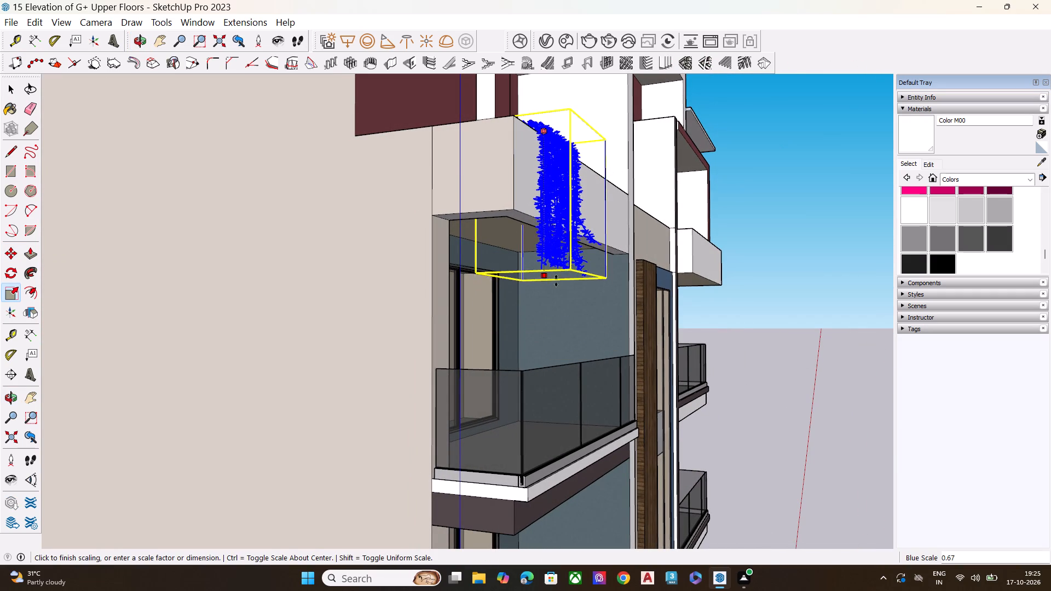
left_click(554, 286)
Narrow the ivy along the white band by scaling it to about 0.78 on the red axis.
middle_click_drag(633, 275, 541, 328)
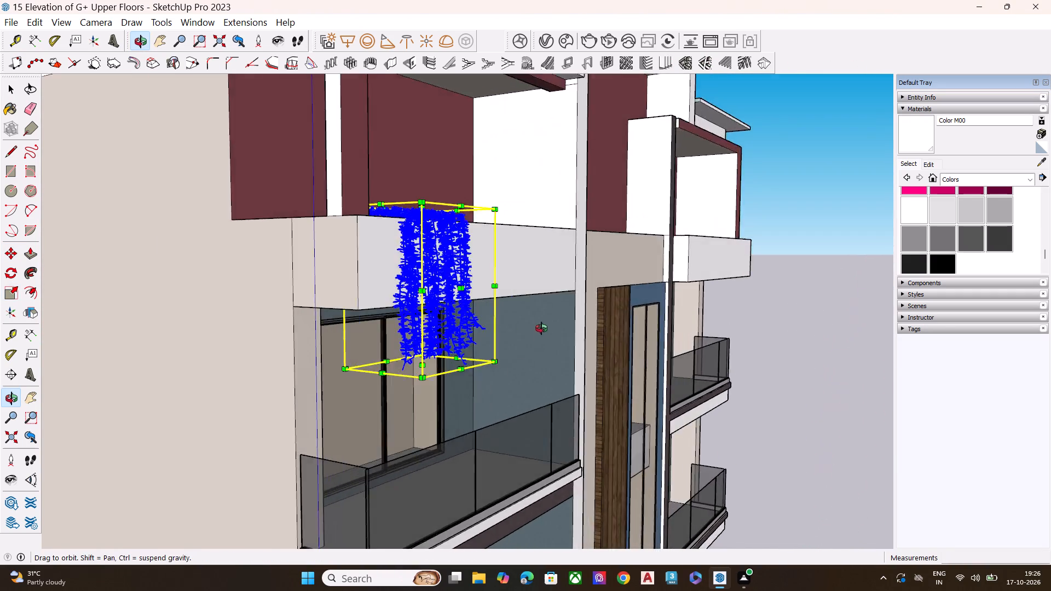
middle_click_drag(541, 328, 521, 348)
scroll(255, 381, "up", 1)
scroll(257, 381, "down", 1)
scroll(262, 380, "up", 5)
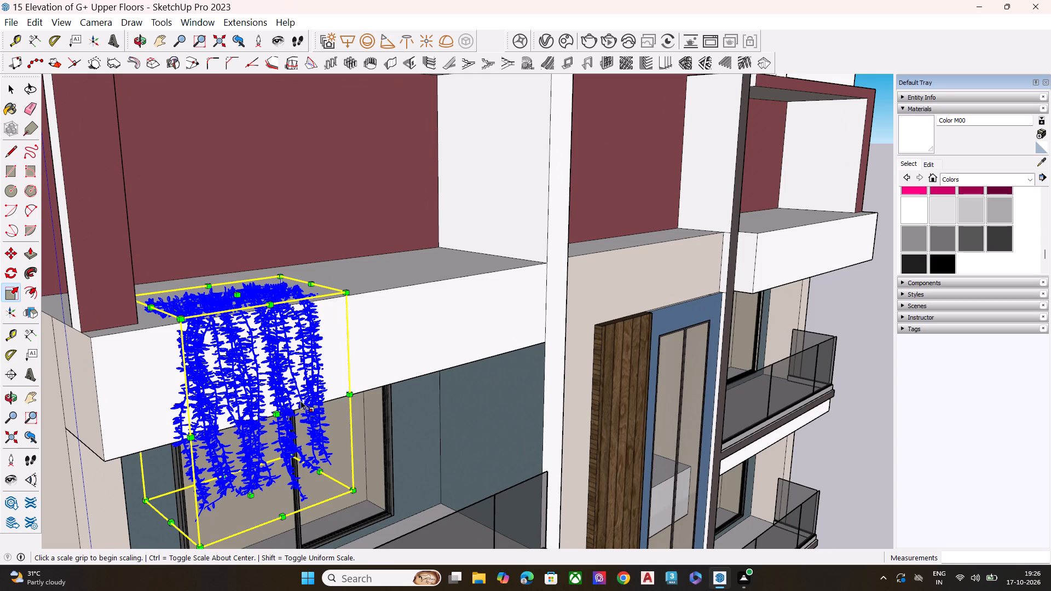
left_click(311, 381)
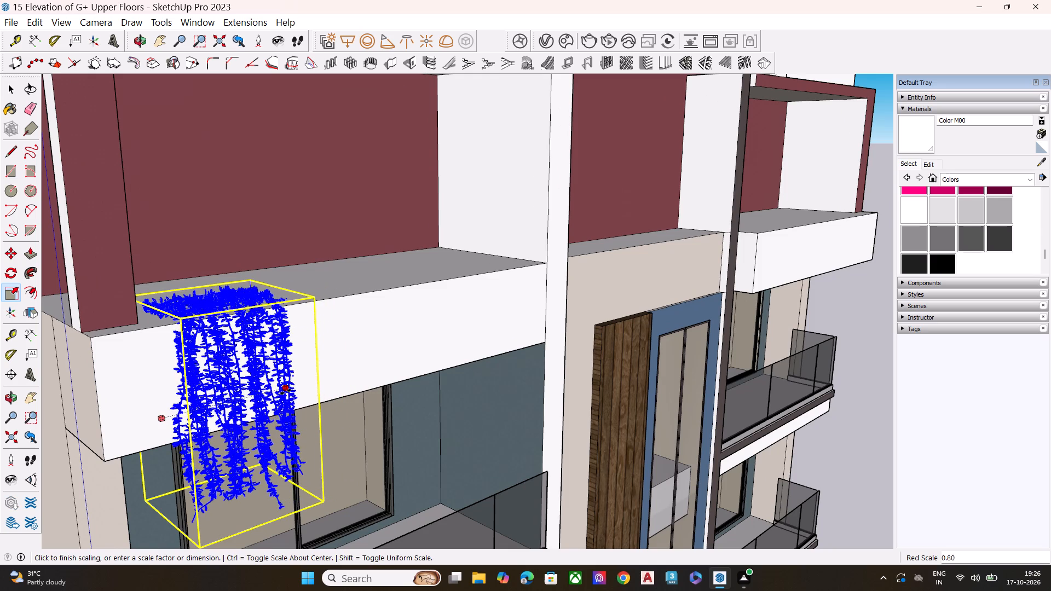
left_click(287, 391)
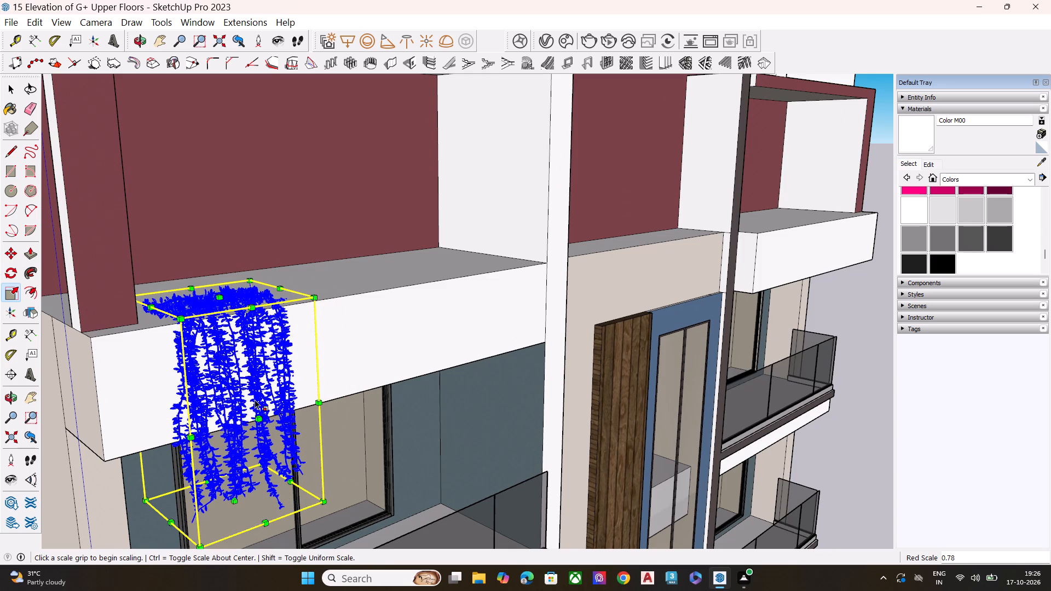
Scale the ivy's depth to about 1.18 on the green axis, reduce it slightly so the strands hang closer to the band, and deselect.
left_click(258, 418)
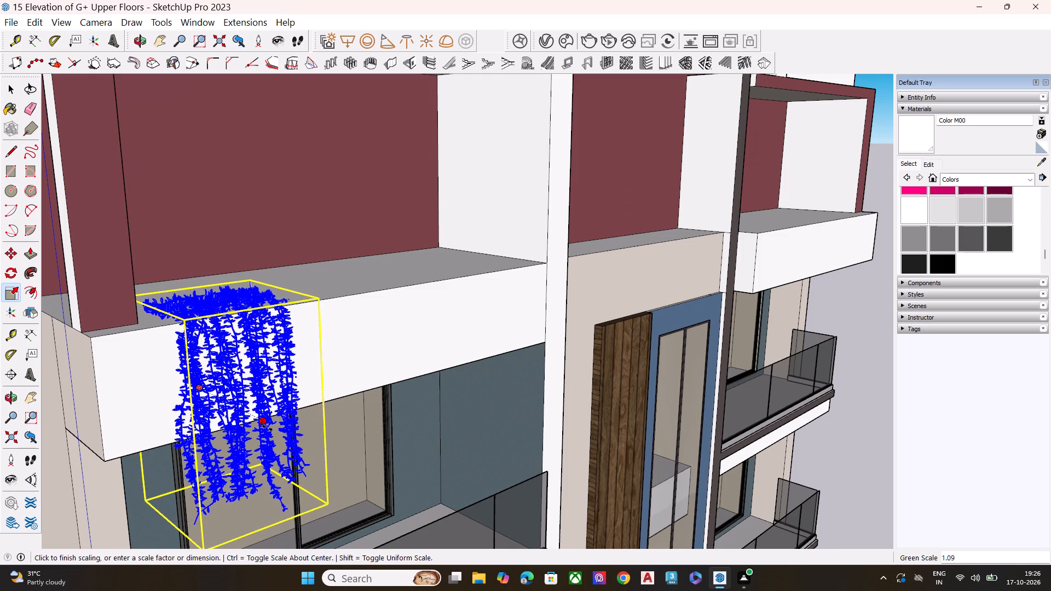
left_click(268, 430)
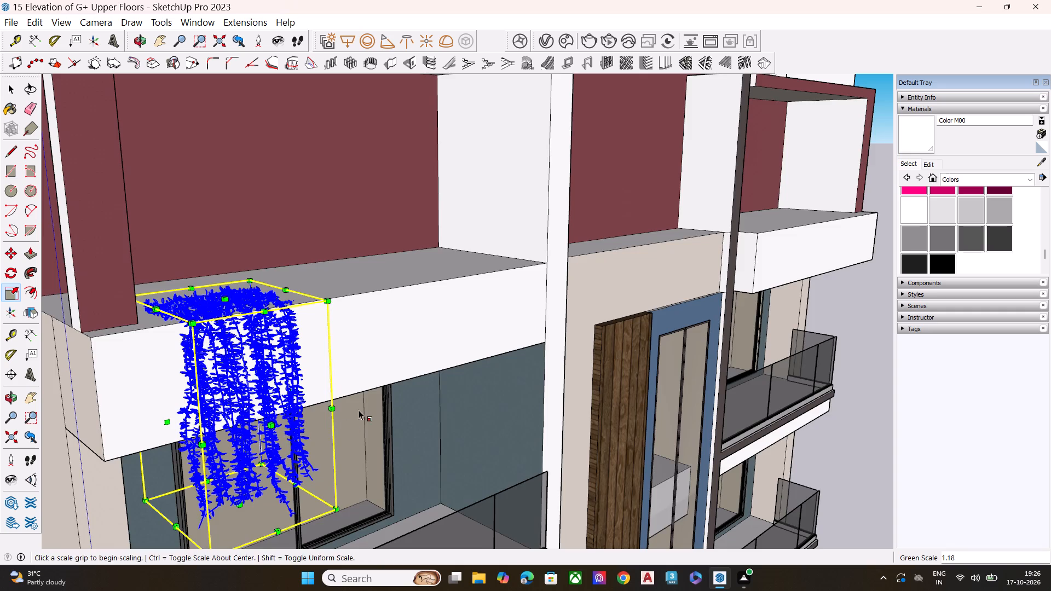
middle_click_drag(360, 409, 500, 404)
scroll(423, 391, "down", 1)
scroll(581, 415, "up", 2)
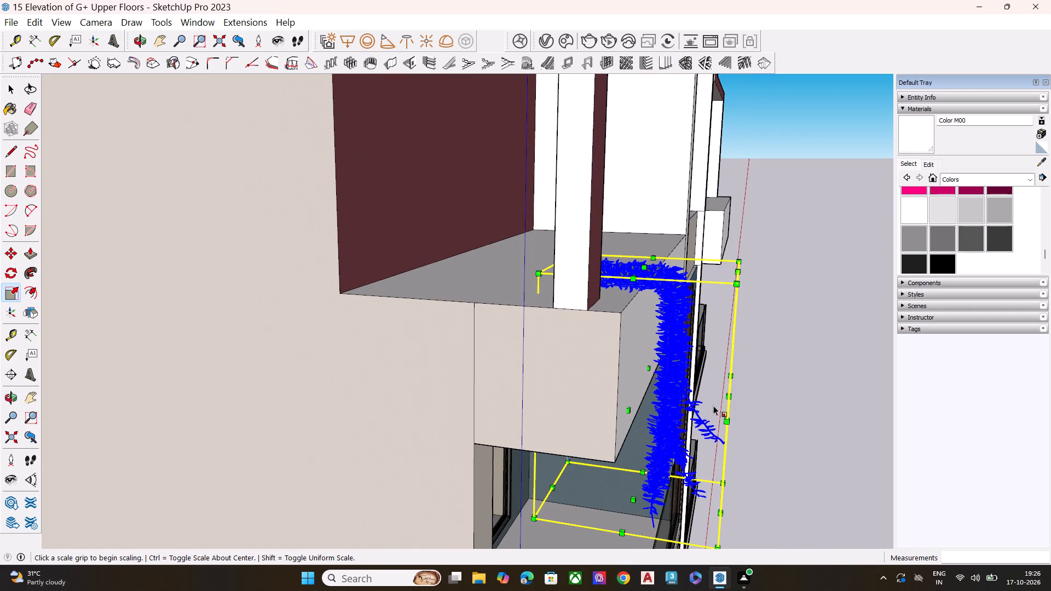
left_click(729, 398)
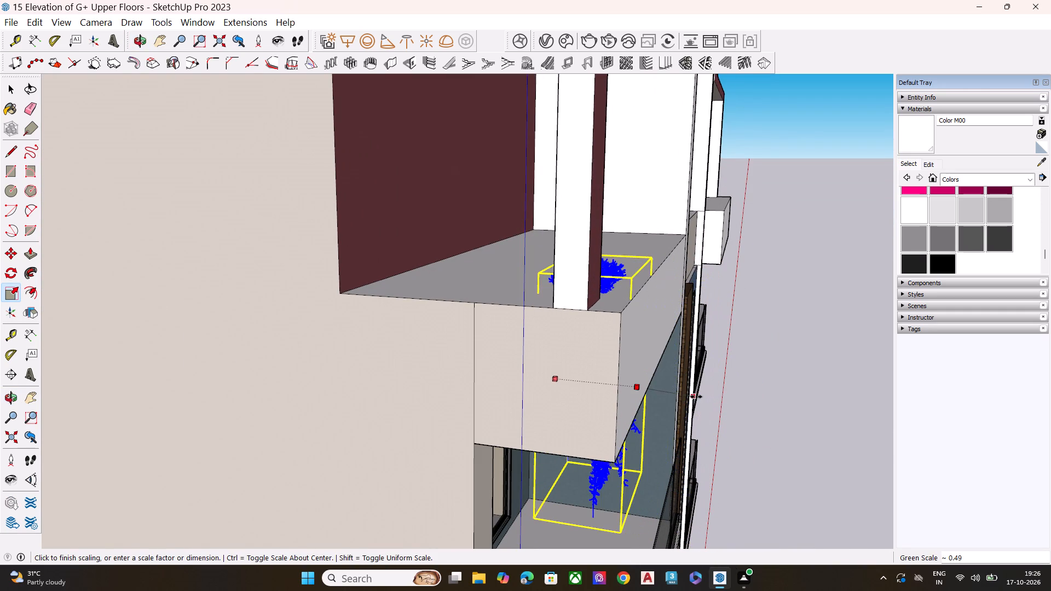
left_click(705, 397)
key("space")
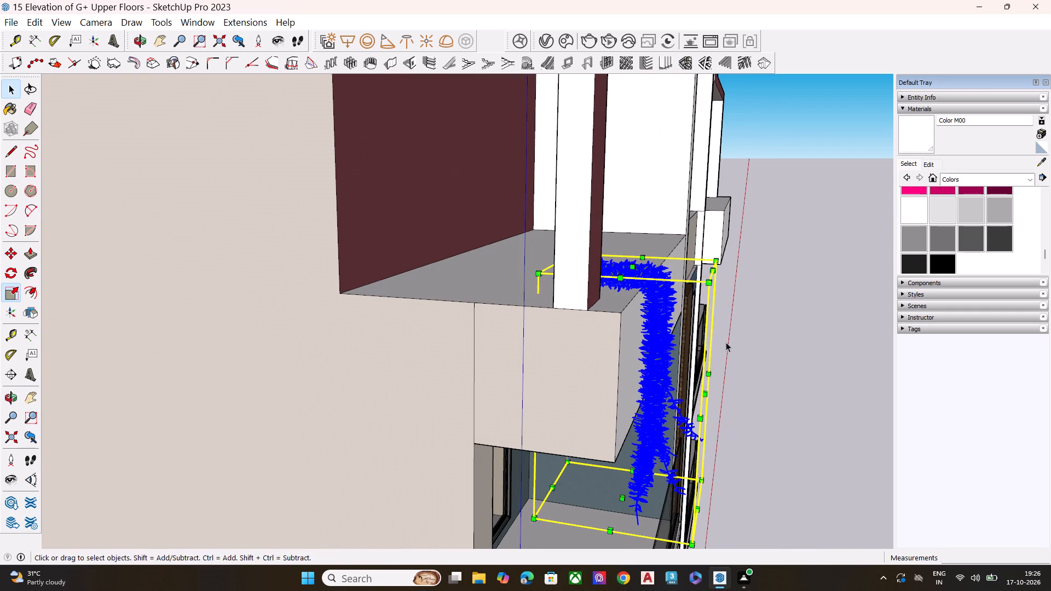
left_click(778, 339)
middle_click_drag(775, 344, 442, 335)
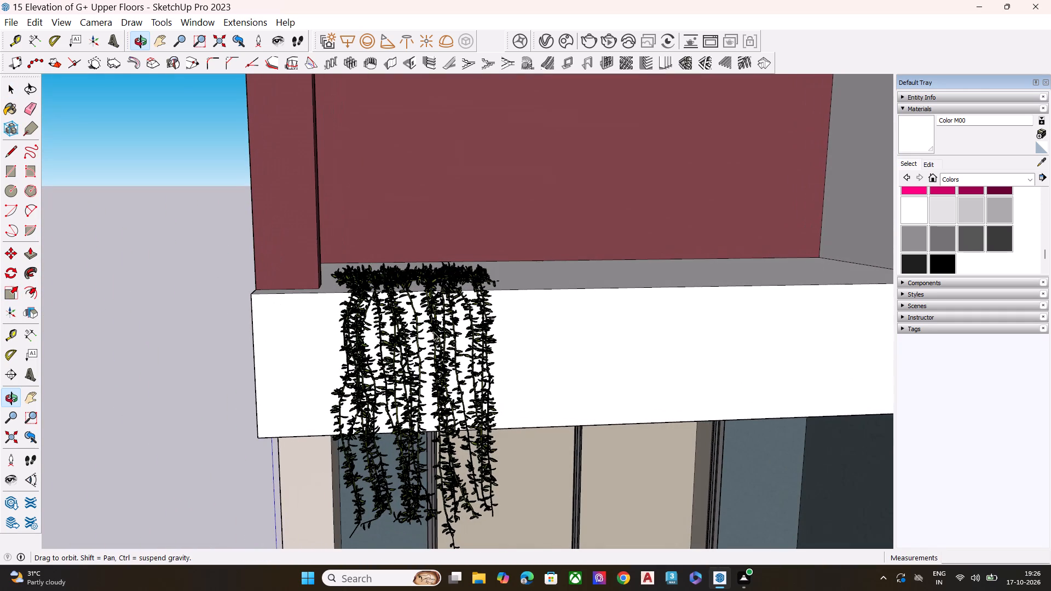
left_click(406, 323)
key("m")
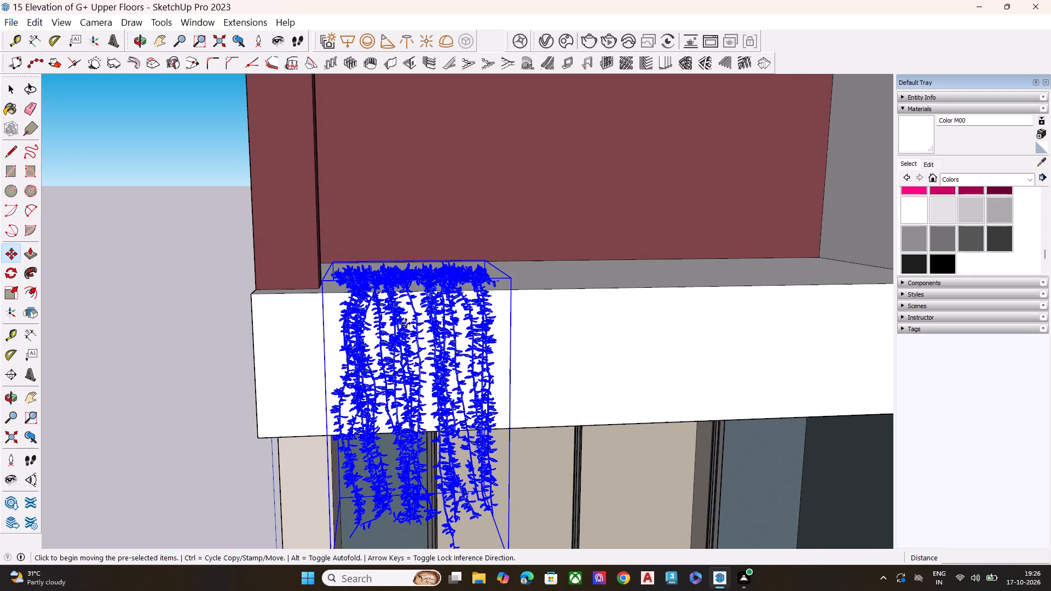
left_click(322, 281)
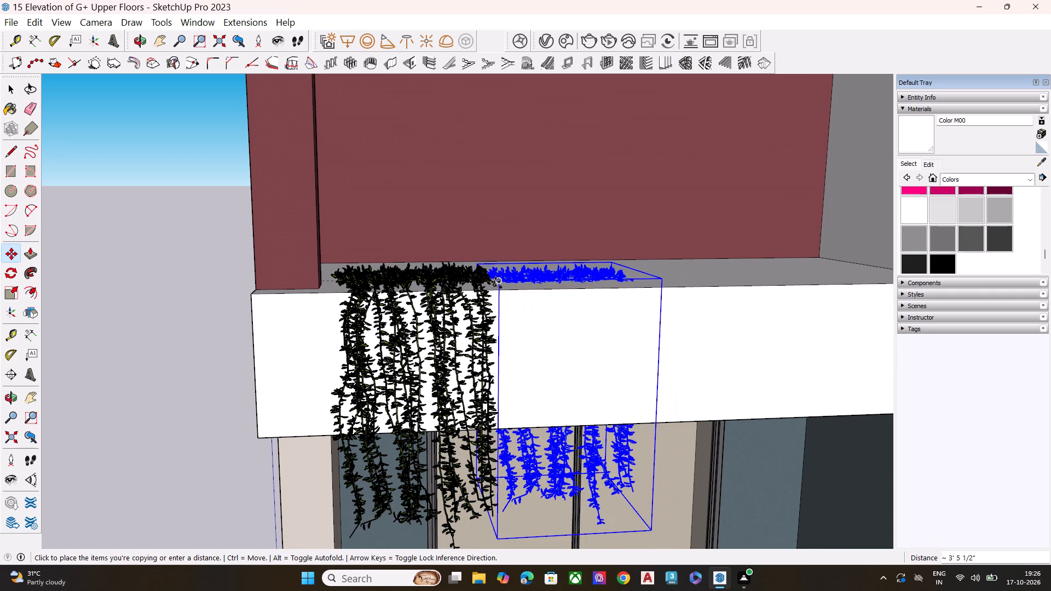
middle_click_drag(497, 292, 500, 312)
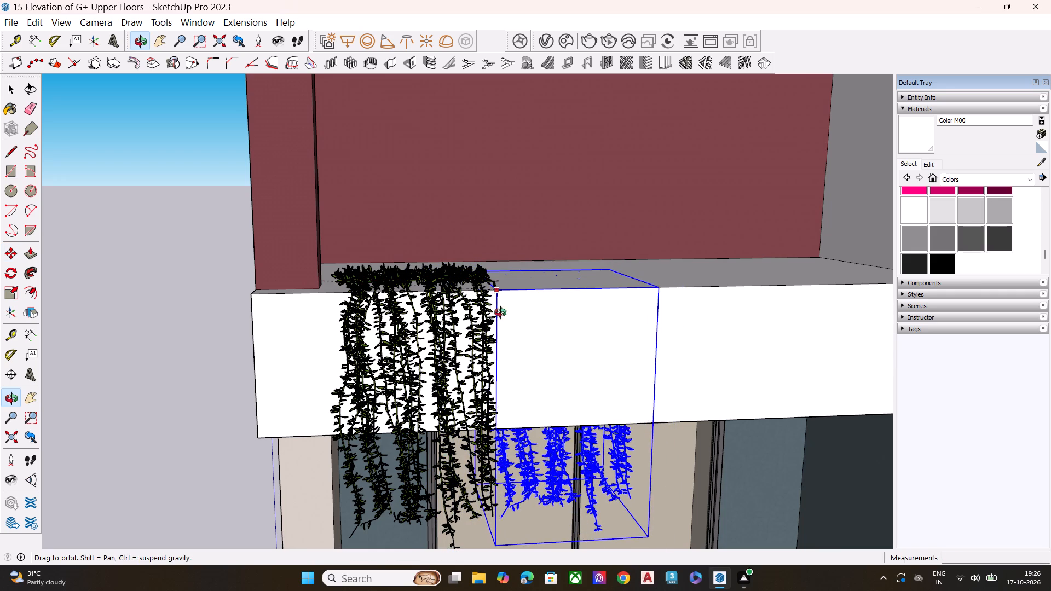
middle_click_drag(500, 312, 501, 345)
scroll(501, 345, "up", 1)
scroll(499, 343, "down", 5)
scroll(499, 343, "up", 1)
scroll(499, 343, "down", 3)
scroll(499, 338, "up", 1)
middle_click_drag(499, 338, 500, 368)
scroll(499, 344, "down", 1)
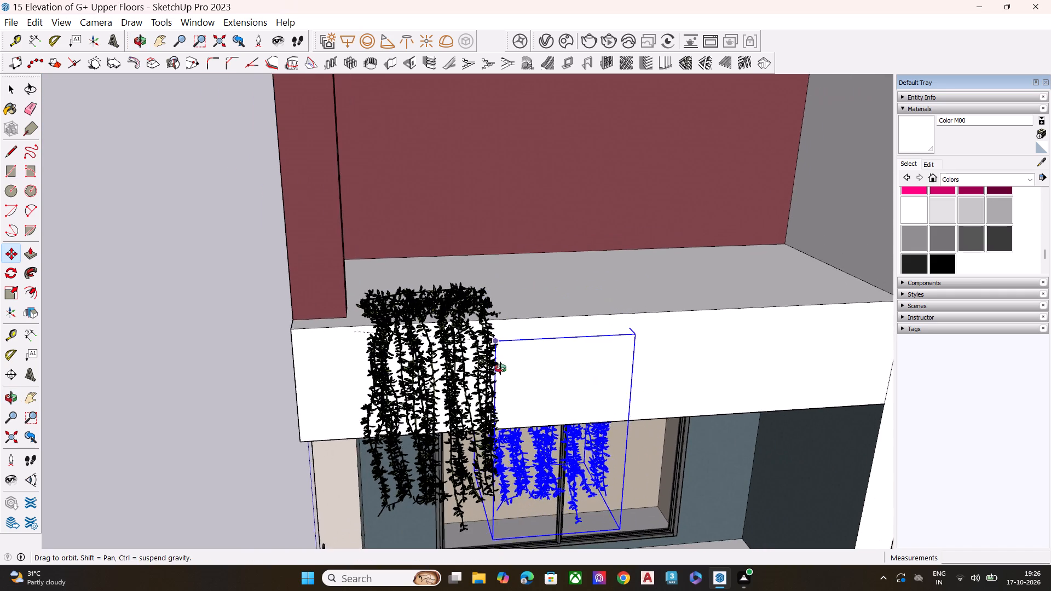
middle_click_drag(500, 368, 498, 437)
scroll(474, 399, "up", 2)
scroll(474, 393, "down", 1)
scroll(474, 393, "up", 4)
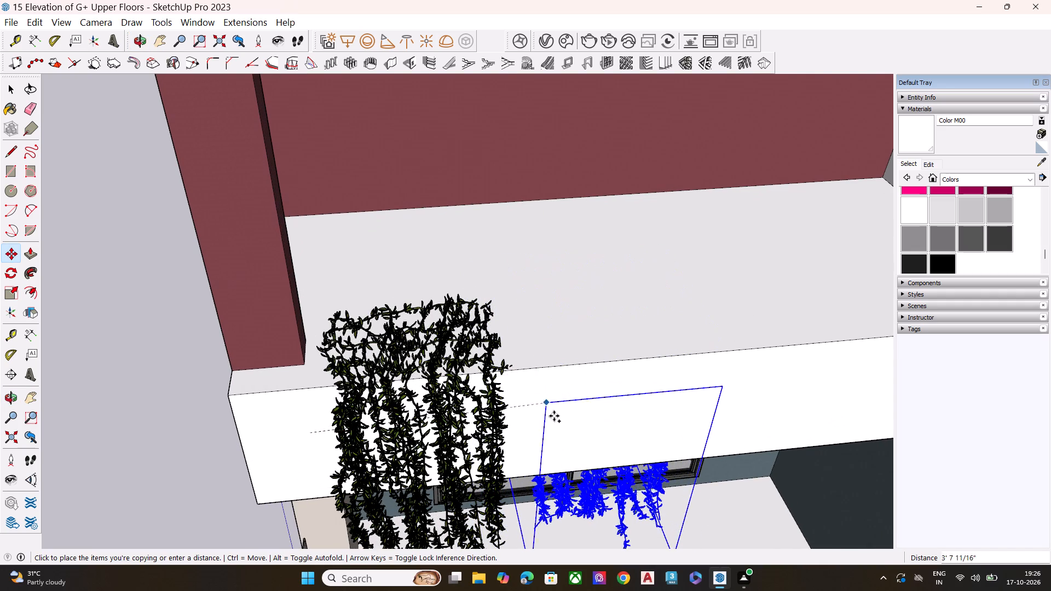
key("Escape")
Copy the ivy about 2' 10" along the white band so the copy sits directly beside the original, and deselect.
left_click(403, 369)
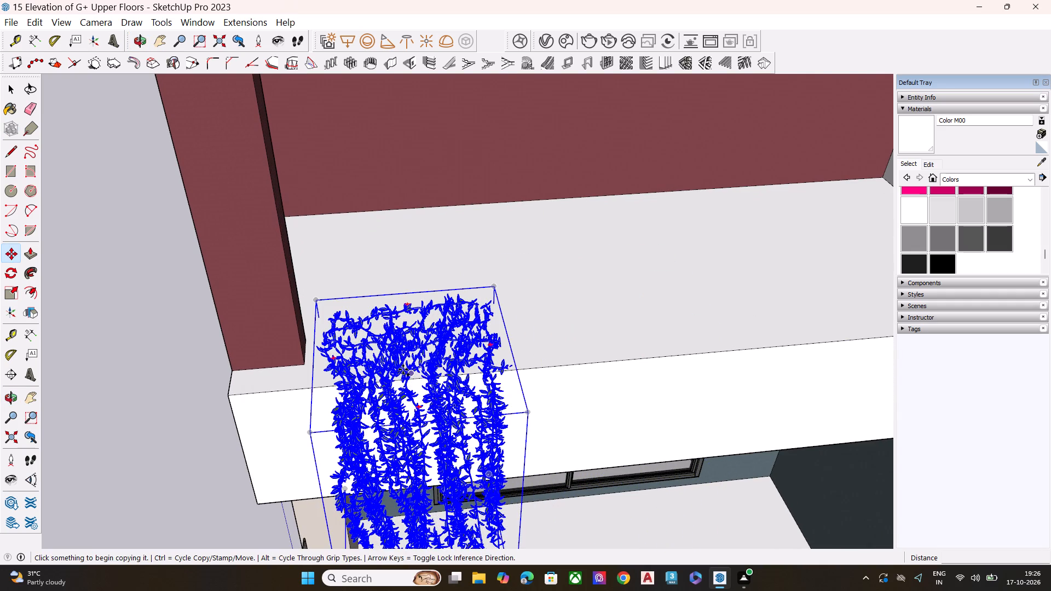
scroll(350, 284, "down", 6)
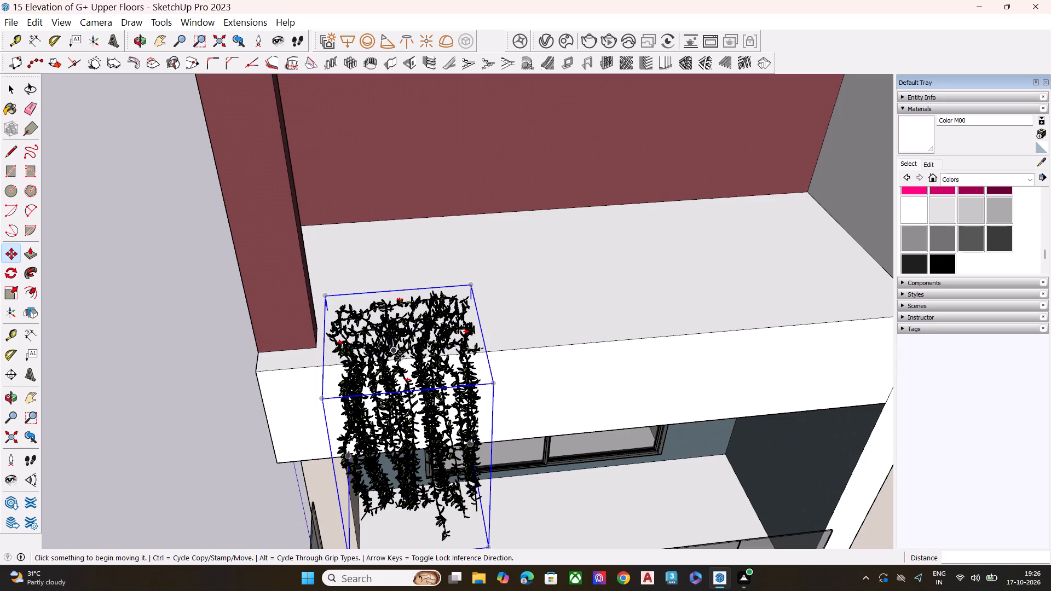
key("space")
key("space")
left_click(391, 345)
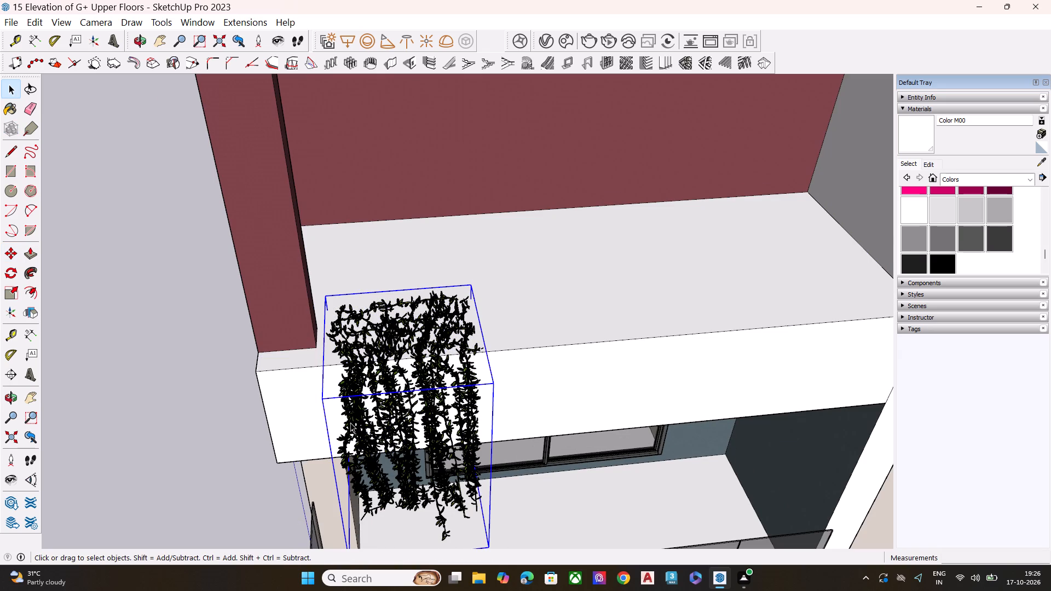
key("m")
left_click(322, 401)
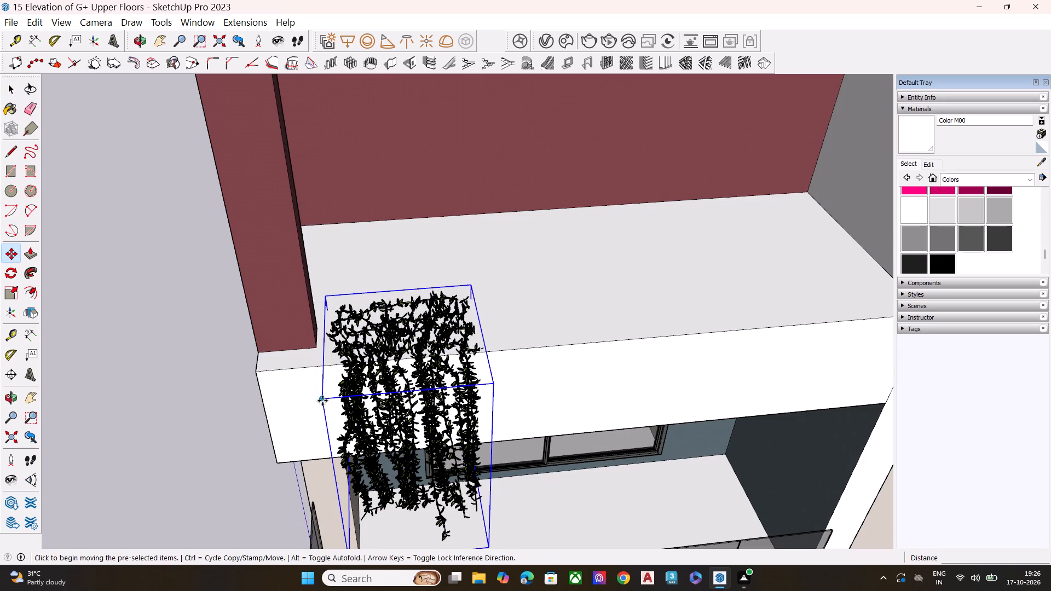
left_click(473, 388)
key("space")
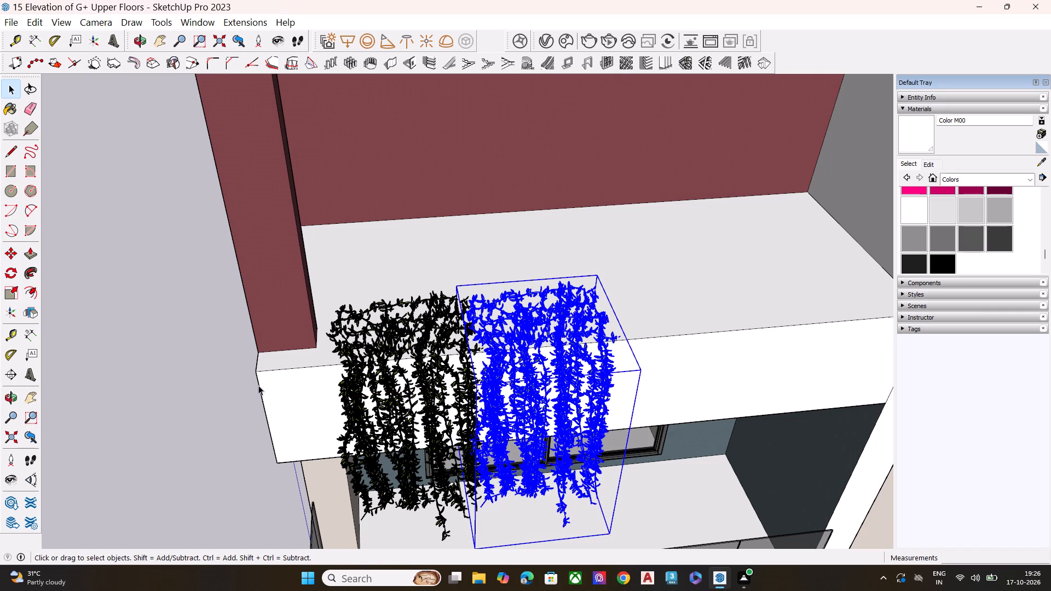
left_click(234, 386)
Select both ivy pieces and copy them about 5' 10" along the red axis to fill the rest of the white band, and deselect.
scroll(412, 365, "down", 4)
middle_click_drag(552, 378, 500, 315)
scroll(500, 315, "up", 1)
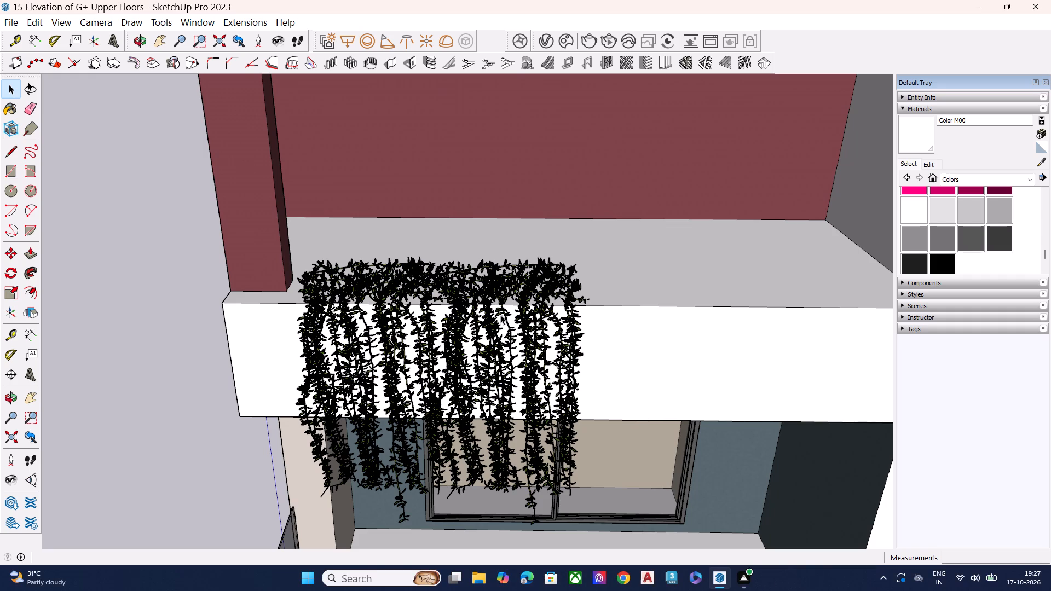
scroll(501, 249, "down", 6)
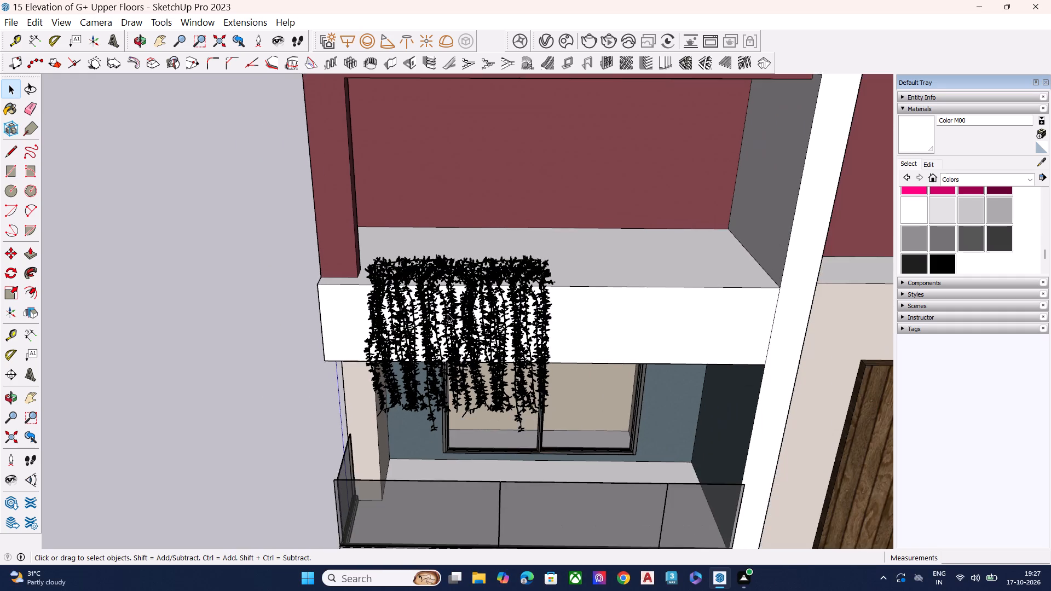
middle_click_drag(443, 323, 498, 398)
left_click(471, 325)
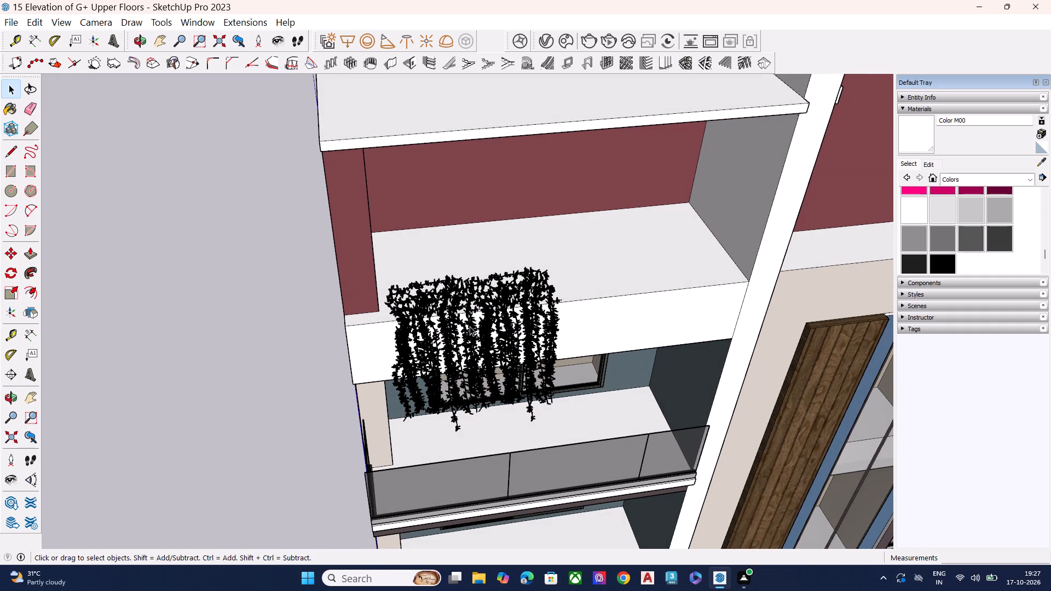
left_click(514, 324, "ctrl")
scroll(453, 333, "up", 3)
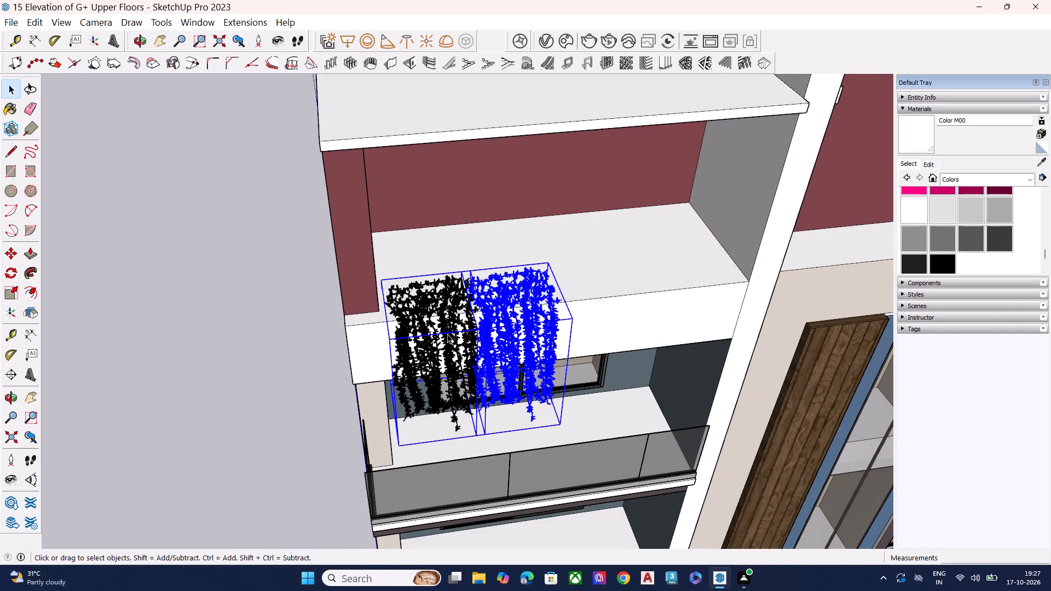
scroll(447, 334, "up", 3)
left_click(440, 310, "ctrl")
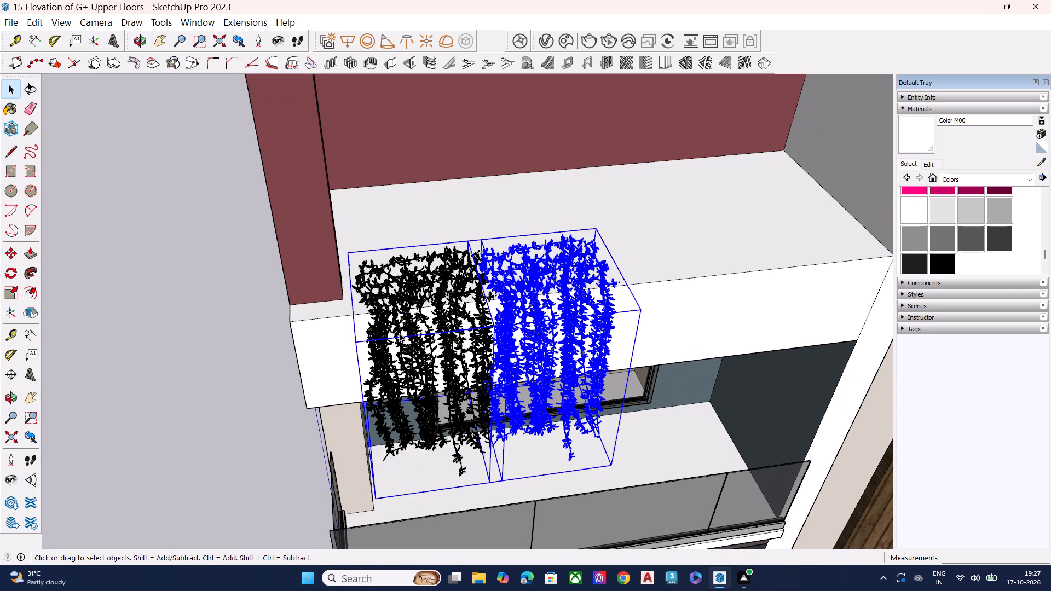
key("m")
left_click(356, 343)
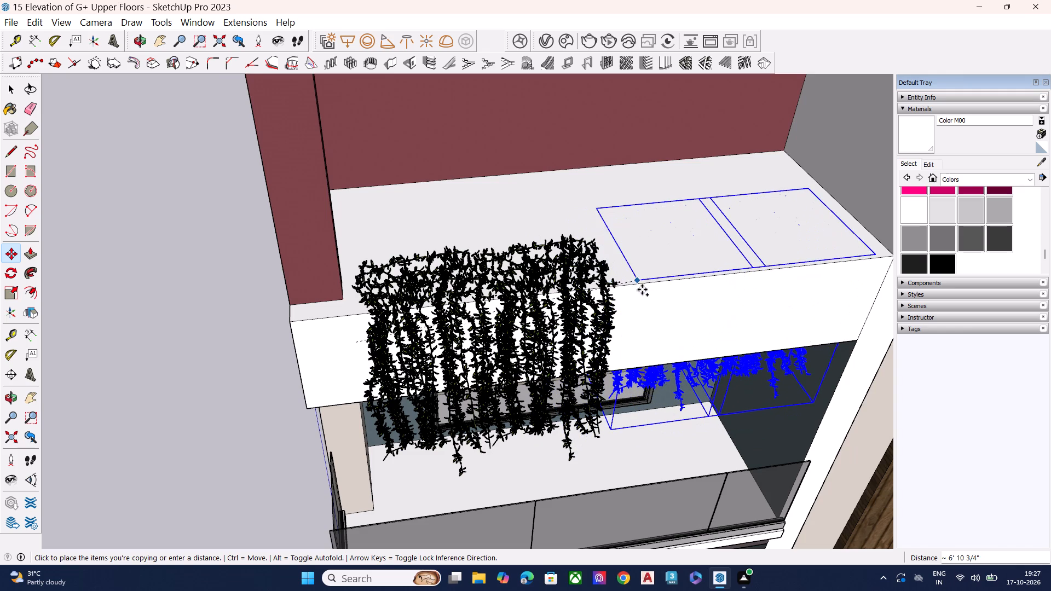
middle_click_drag(638, 332, 646, 374)
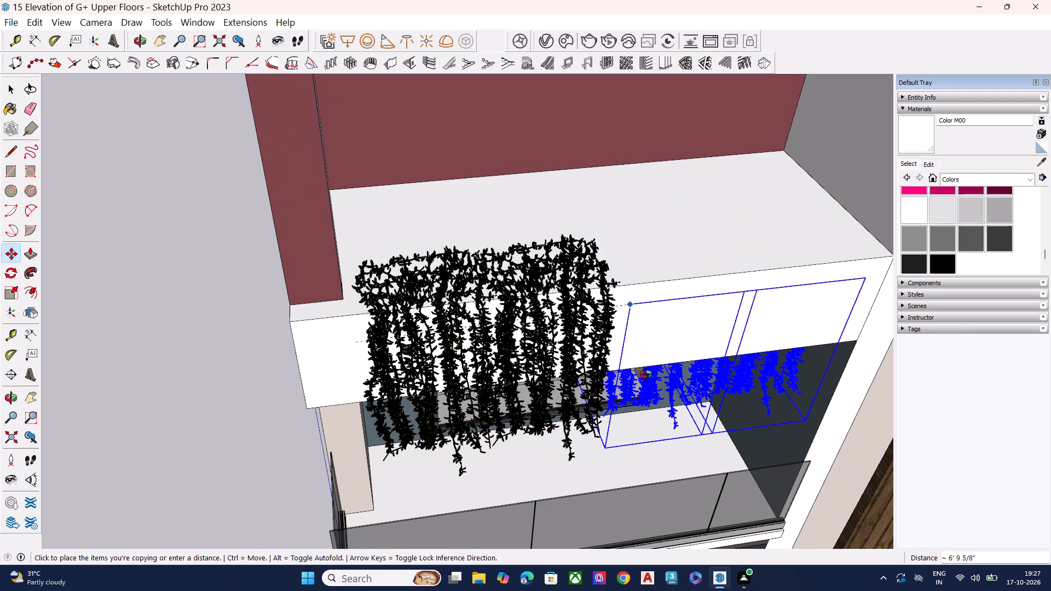
middle_click_drag(646, 374, 656, 426)
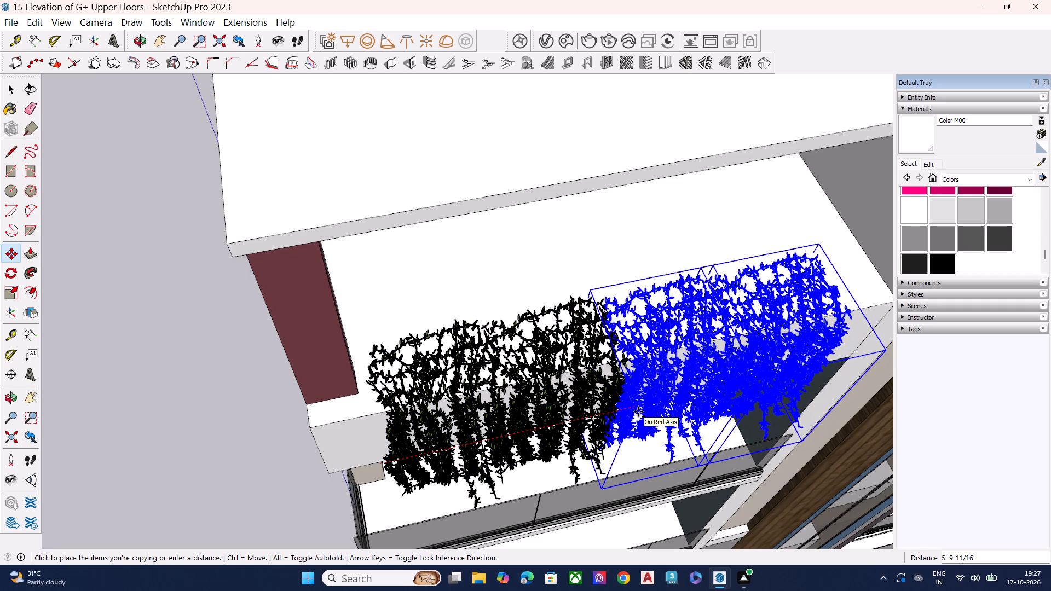
left_click(638, 412)
key("space")
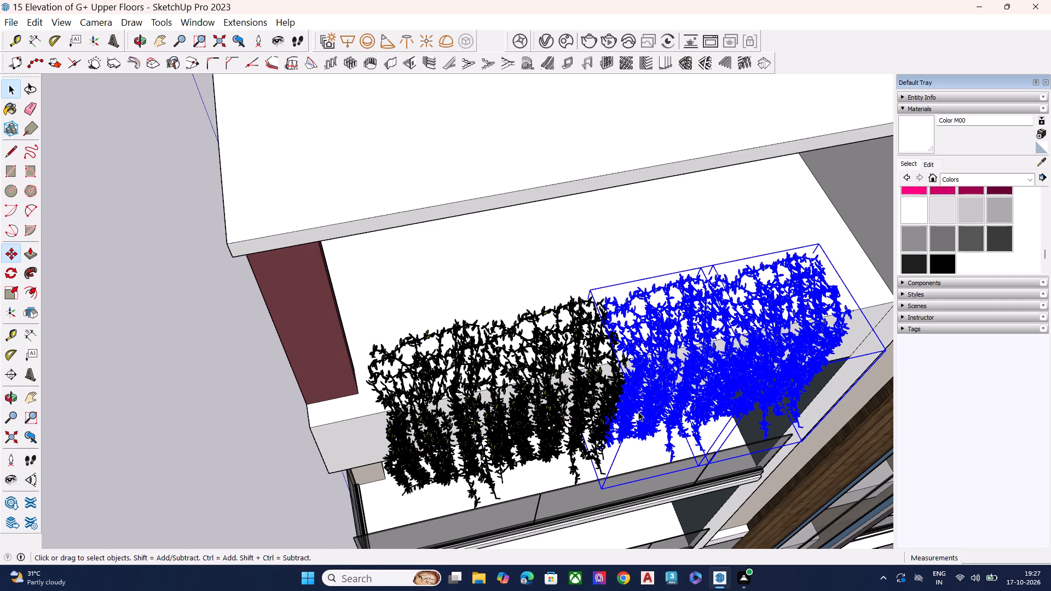
left_click(230, 396)
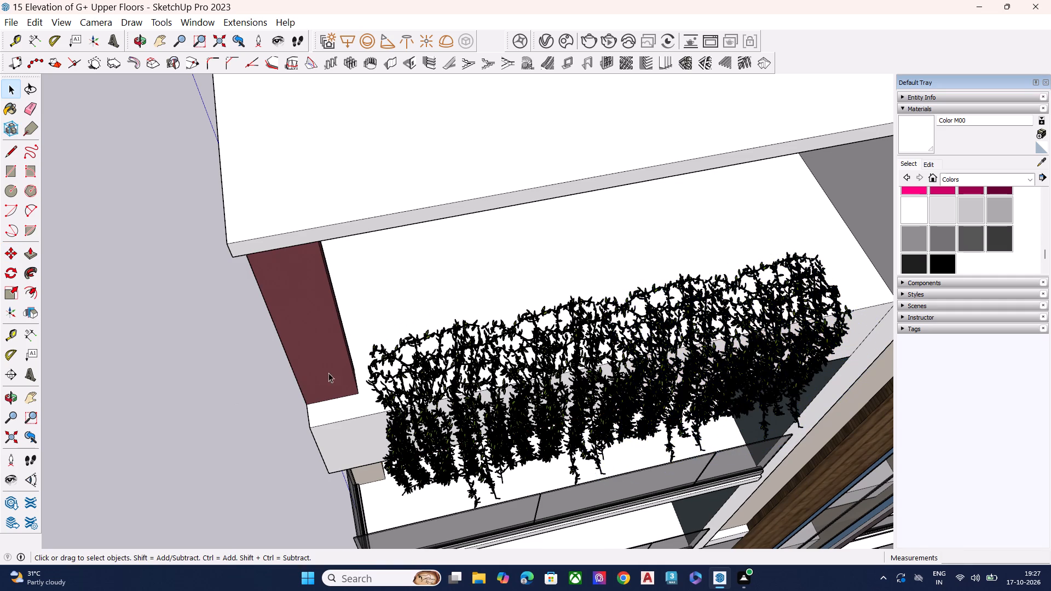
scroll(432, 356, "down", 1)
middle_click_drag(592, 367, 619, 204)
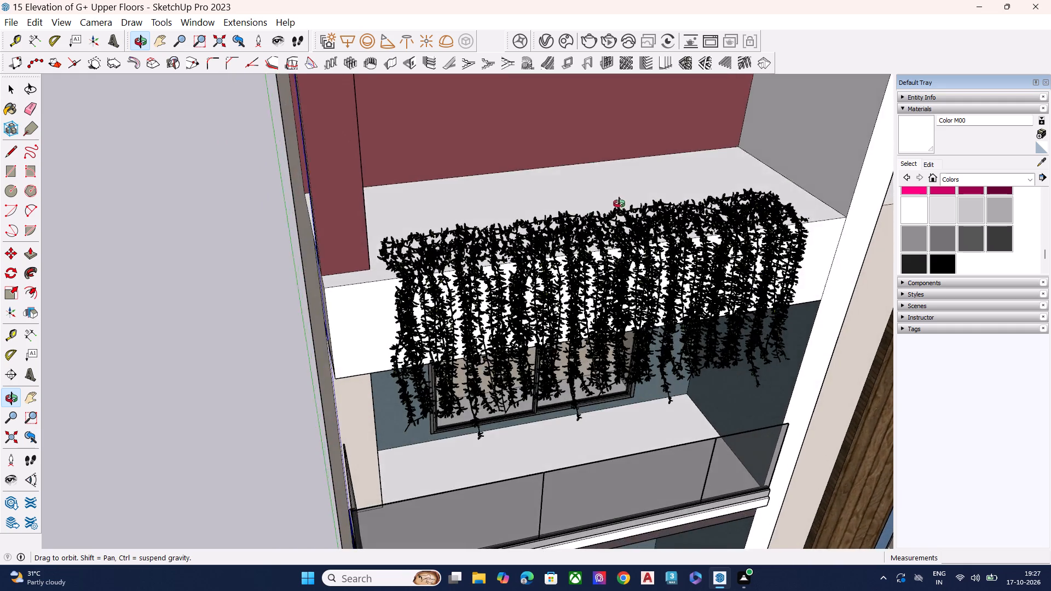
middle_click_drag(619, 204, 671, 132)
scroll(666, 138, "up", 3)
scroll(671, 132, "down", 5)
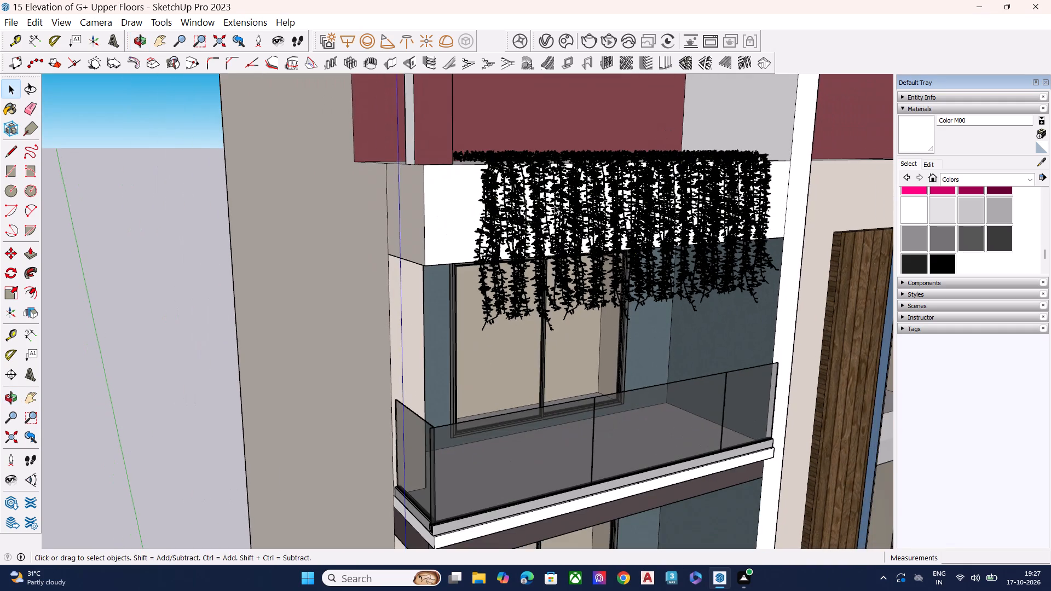
Examine the ivy along the white band from the side and front, and check the balconies below it.
middle_click_drag(554, 205, 747, 224)
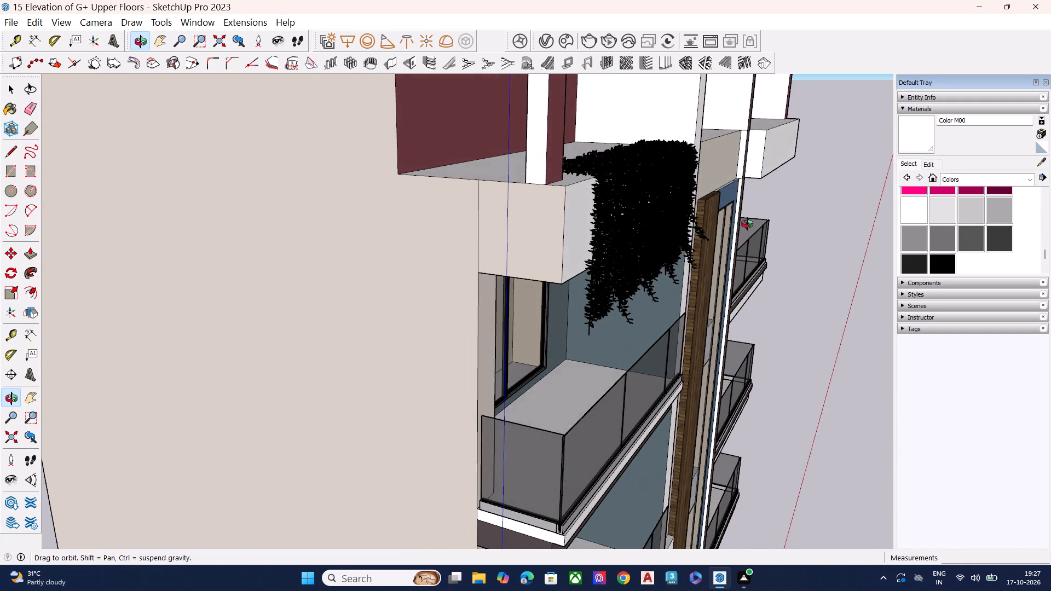
middle_click_drag(747, 224, 760, 216)
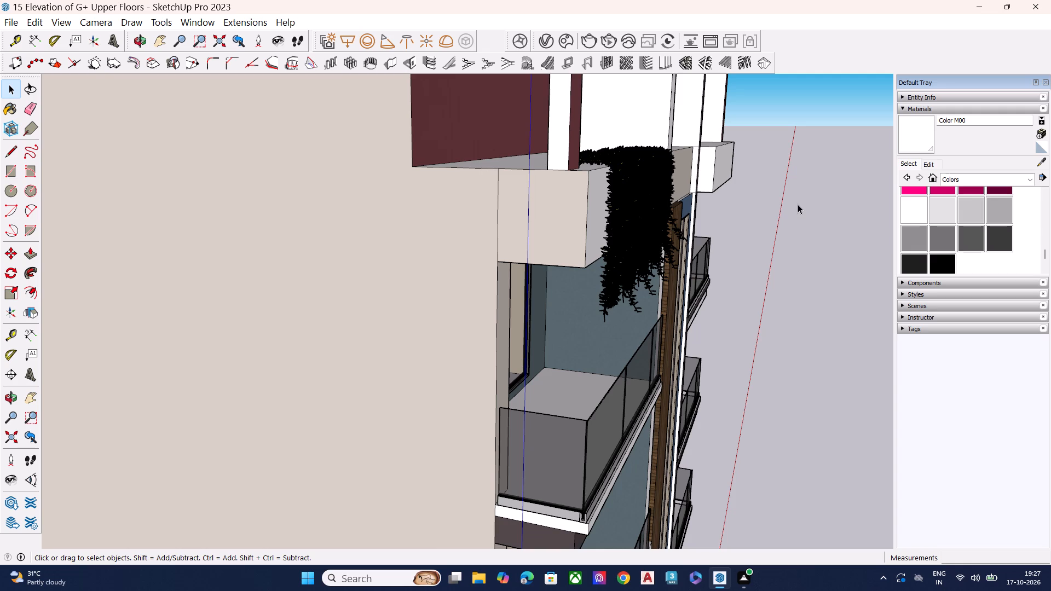
scroll(798, 204, "down", 6)
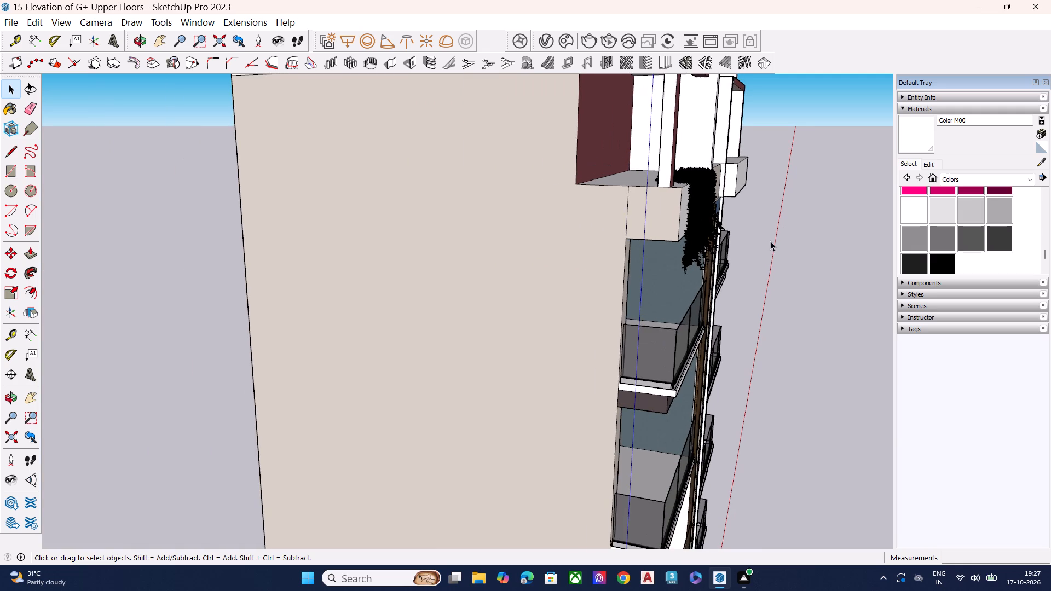
middle_click_drag(766, 246, 557, 180)
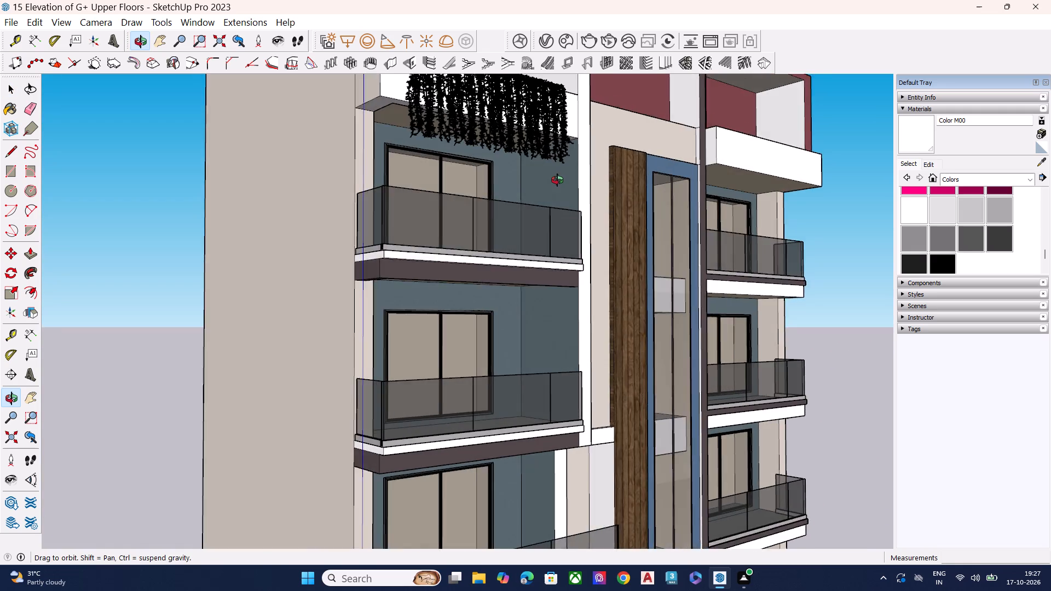
middle_click_drag(557, 180, 557, 180)
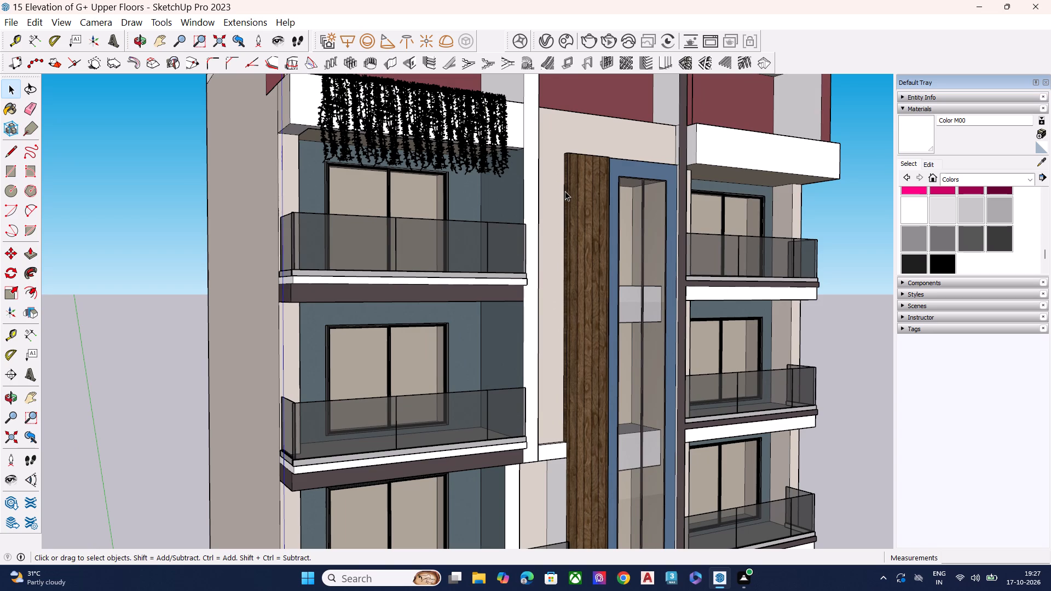
scroll(573, 183, "down", 8)
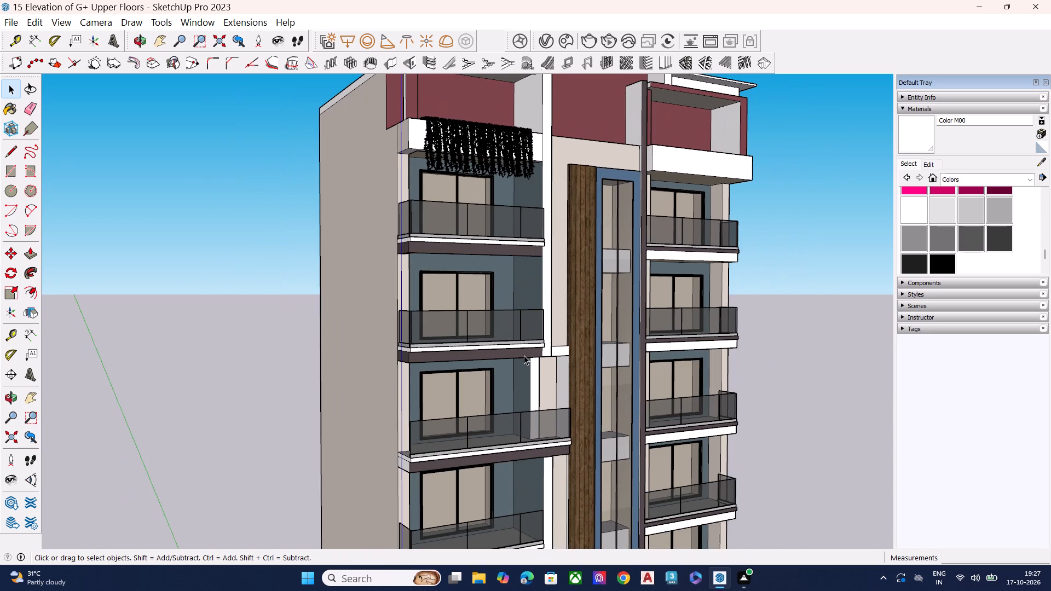
scroll(593, 276, "down", 7)
scroll(544, 387, "up", 2)
scroll(533, 394, "down", 1)
scroll(529, 397, "up", 5)
scroll(457, 407, "up", 1)
scroll(457, 407, "down", 1)
scroll(457, 407, "up", 5)
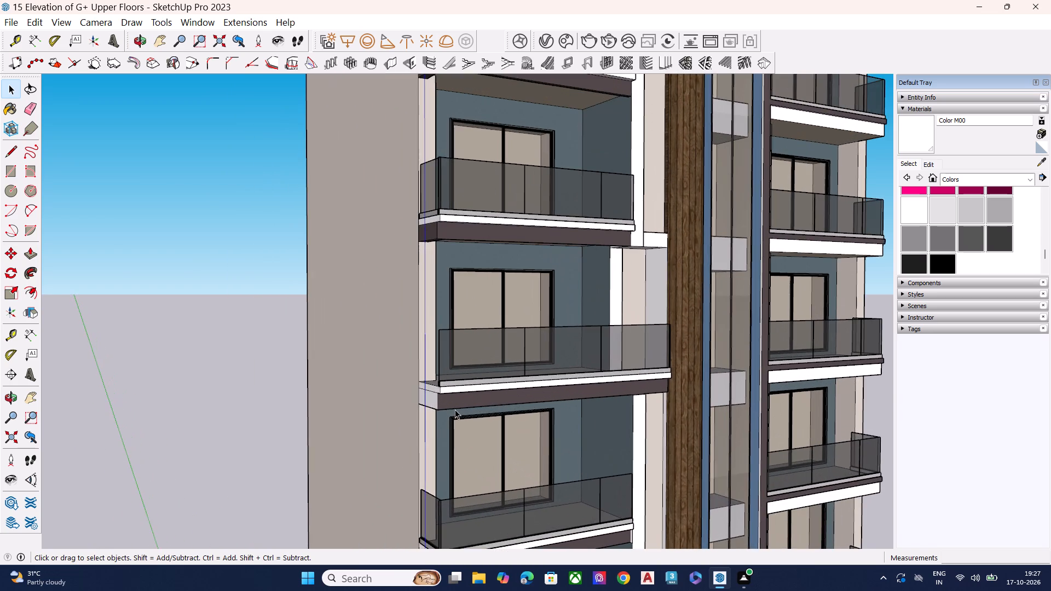
Copy the side glass railing panel down about 10' 4" to the open end of the longer balcony third from the top.
middle_click_drag(442, 392, 630, 456)
scroll(619, 459, "up", 7)
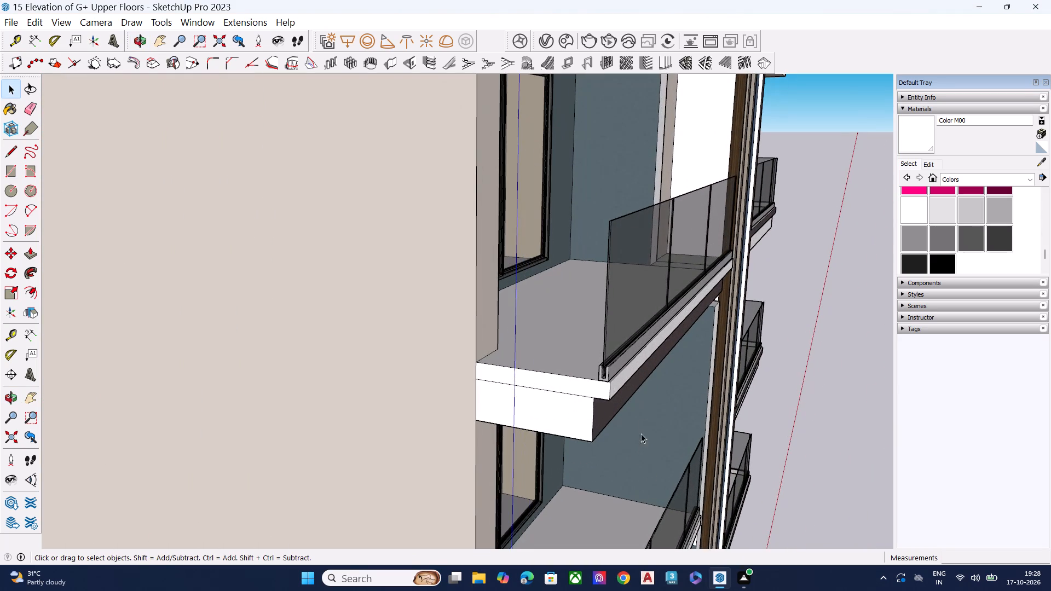
scroll(640, 381, "up", 1)
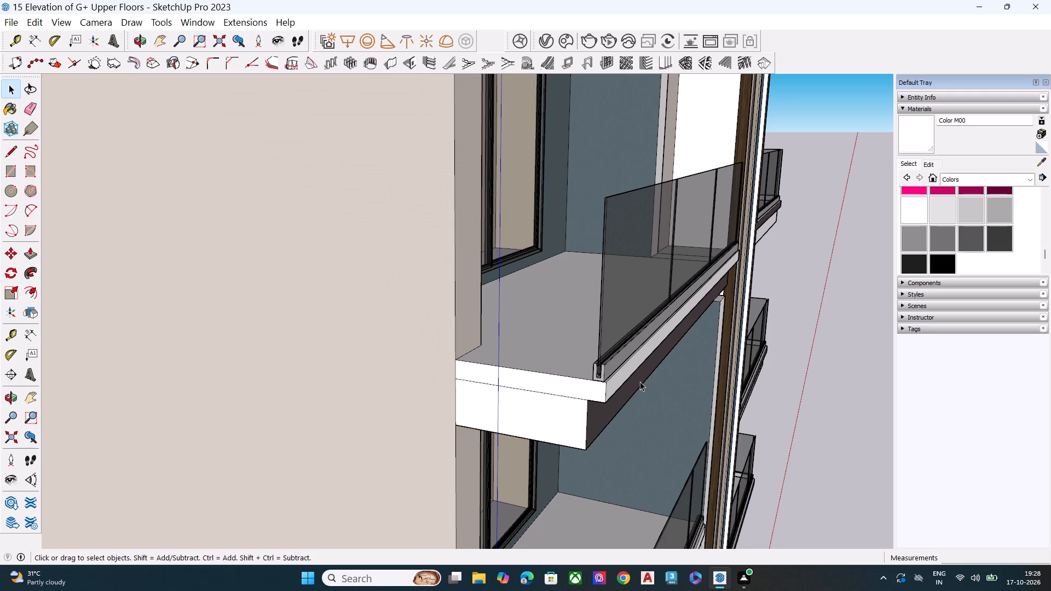
scroll(640, 381, "down", 4)
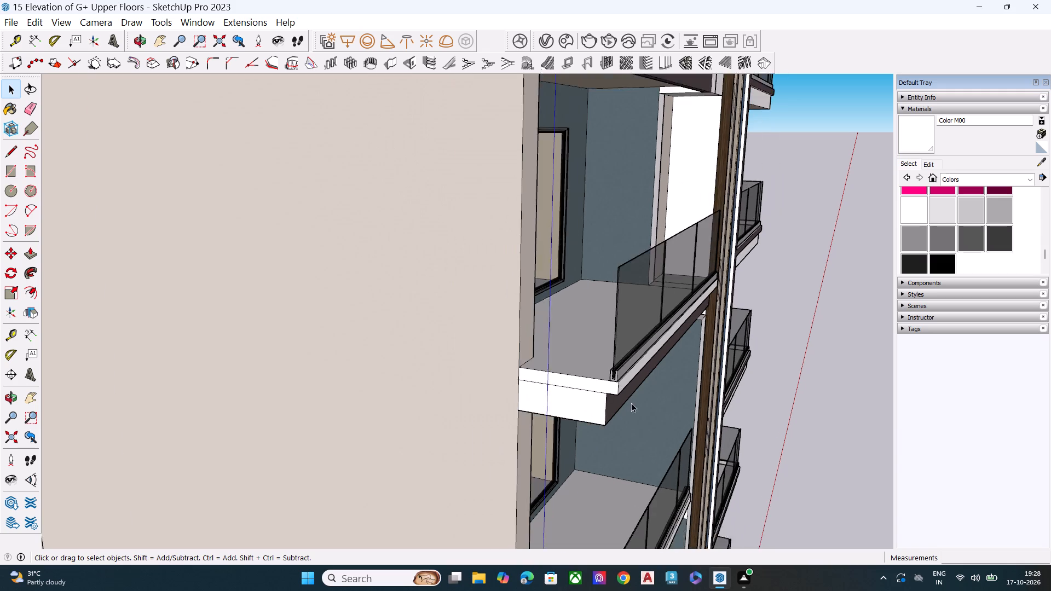
scroll(631, 403, "down", 13)
middle_click_drag(613, 409, 633, 379)
scroll(616, 257, "up", 11)
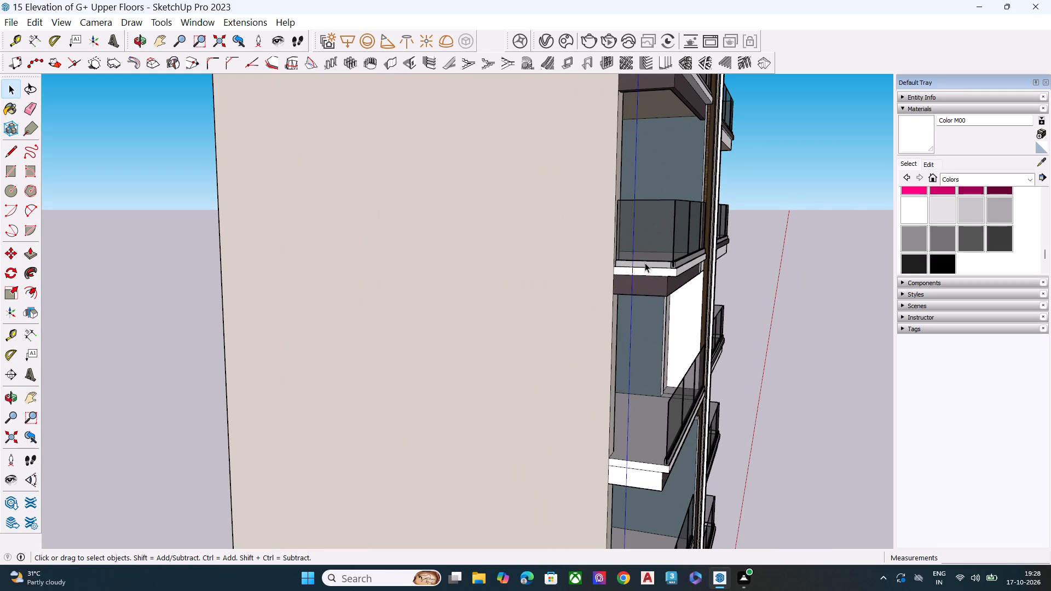
left_click(645, 262)
key("m")
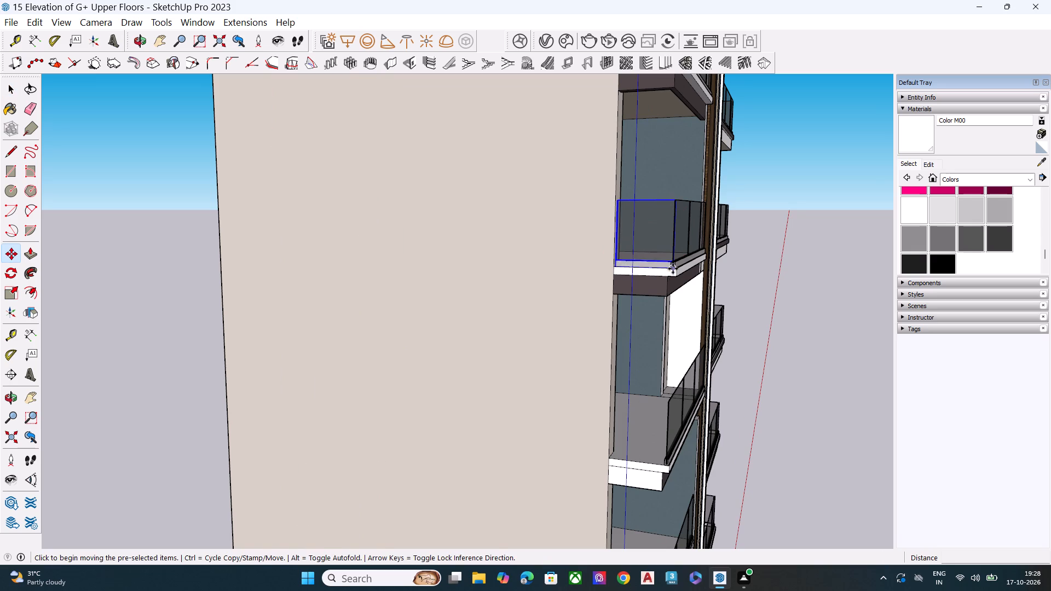
left_click(674, 268)
scroll(590, 284, "down", 7)
scroll(628, 413, "up", 2)
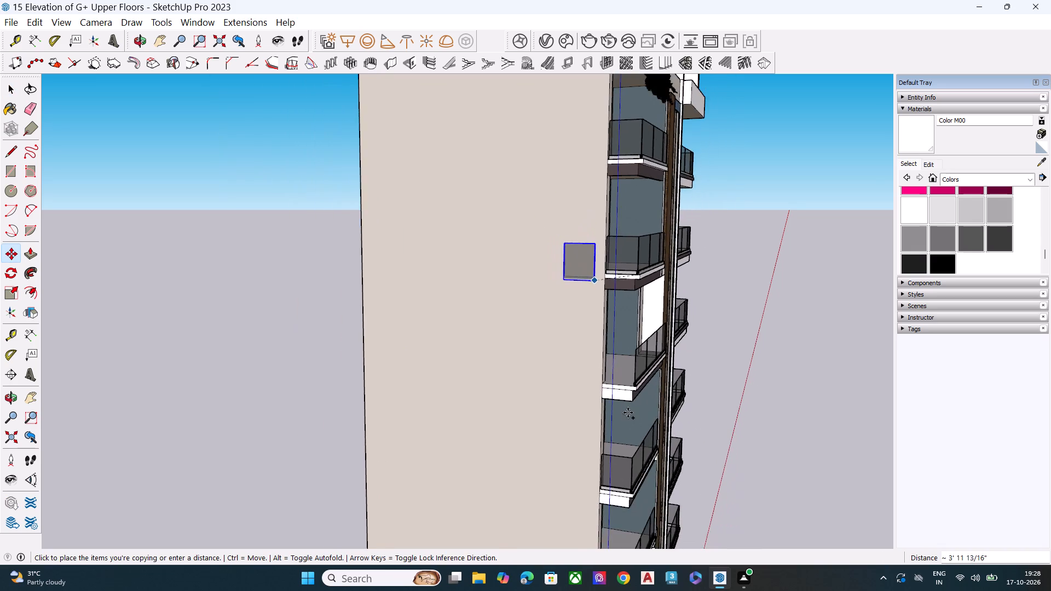
scroll(628, 413, "up", 13)
scroll(617, 365, "up", 9)
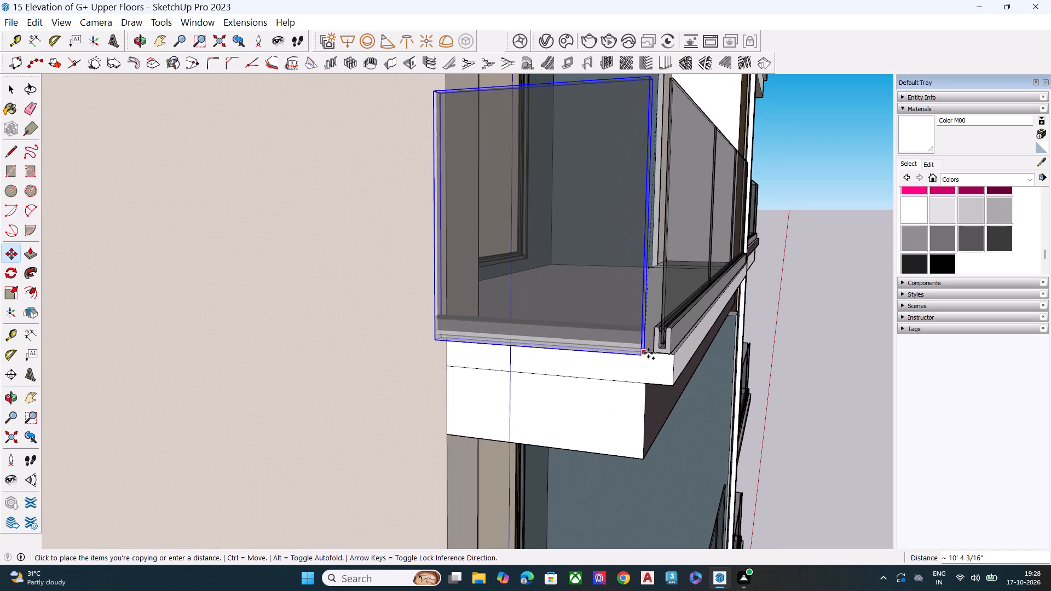
left_click(654, 352)
Move the copied side panel about 3" along the red axis to meet the front railing's corner, and deselect.
middle_click_drag(670, 362, 534, 456)
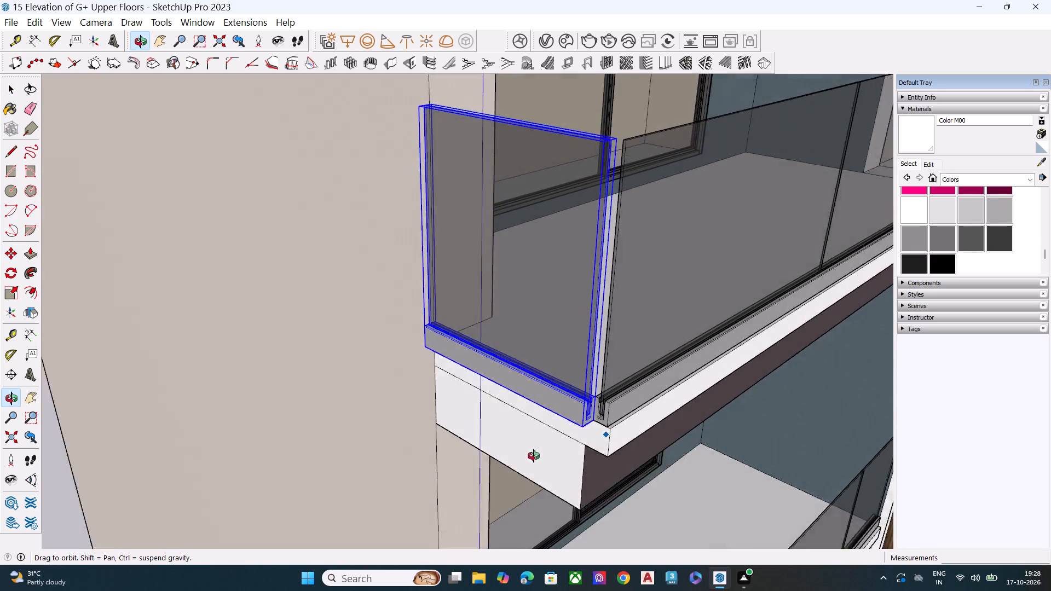
middle_click_drag(534, 456, 517, 460)
scroll(548, 444, "up", 5)
left_click(565, 434)
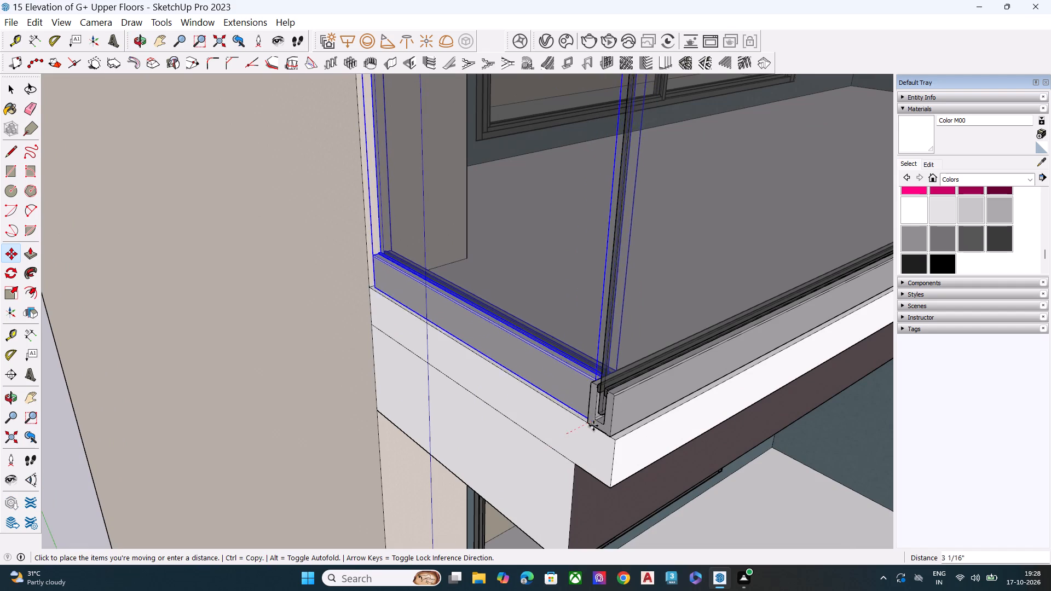
left_click(591, 426)
key("space")
scroll(538, 425, "down", 8)
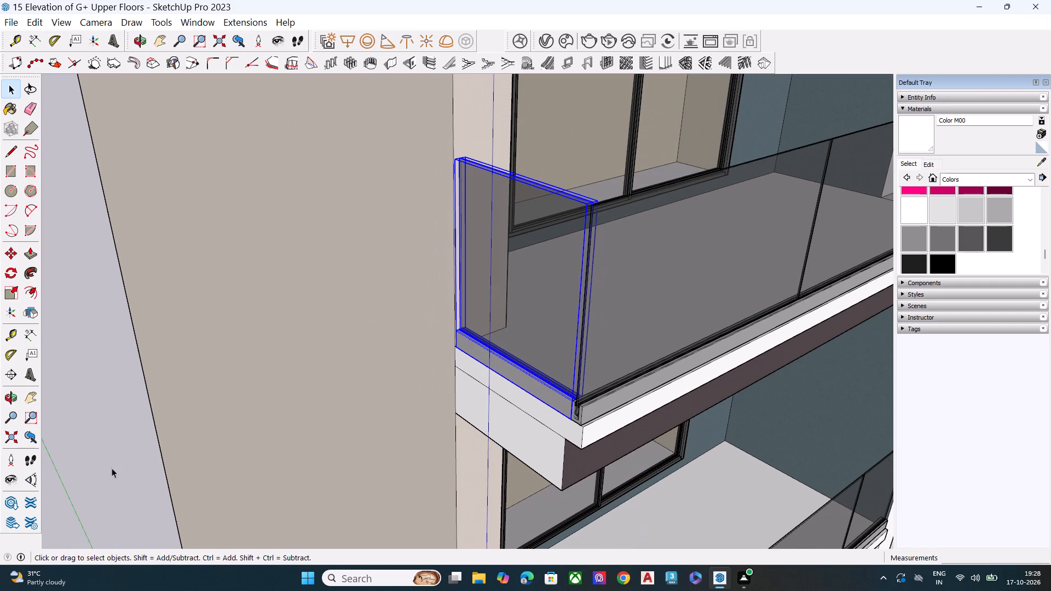
left_click(112, 468)
Copy the fifth balcony's side glass panel down about 10' 4" to the longer sixth balcony from the top, aligned with its front railing, and deselect.
scroll(428, 397, "down", 4)
middle_click_drag(551, 387, 620, 271)
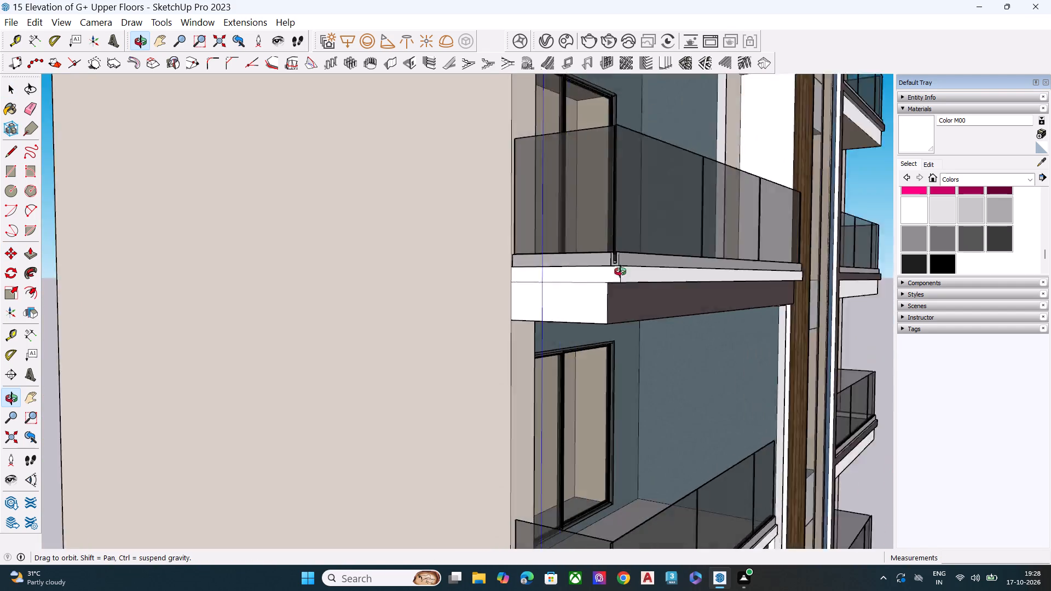
middle_click_drag(620, 271, 584, 292)
scroll(524, 258, "down", 7)
scroll(523, 258, "up", 1)
scroll(523, 258, "down", 4)
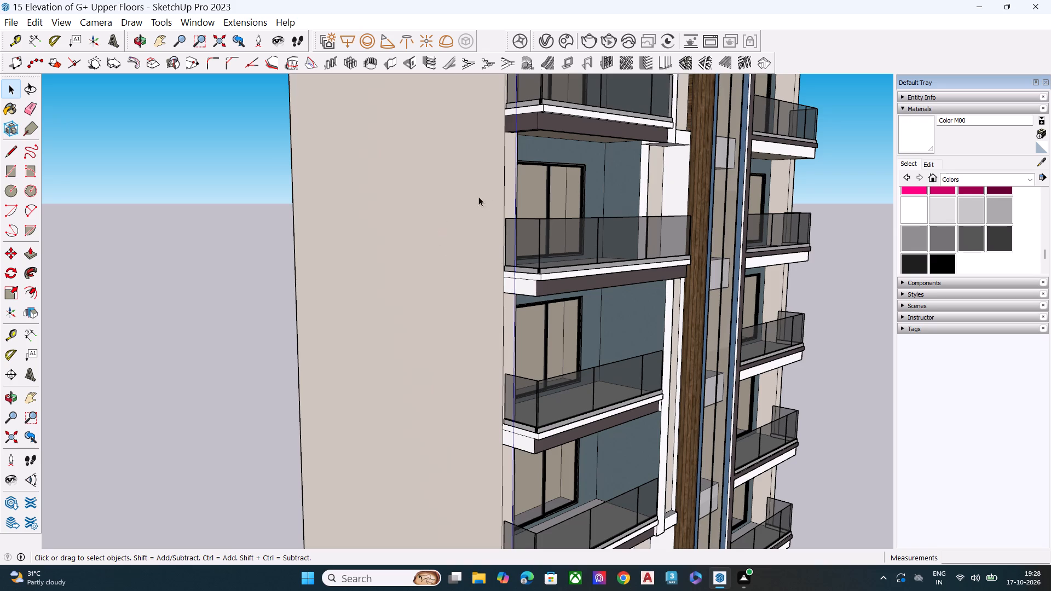
scroll(555, 237, "down", 11)
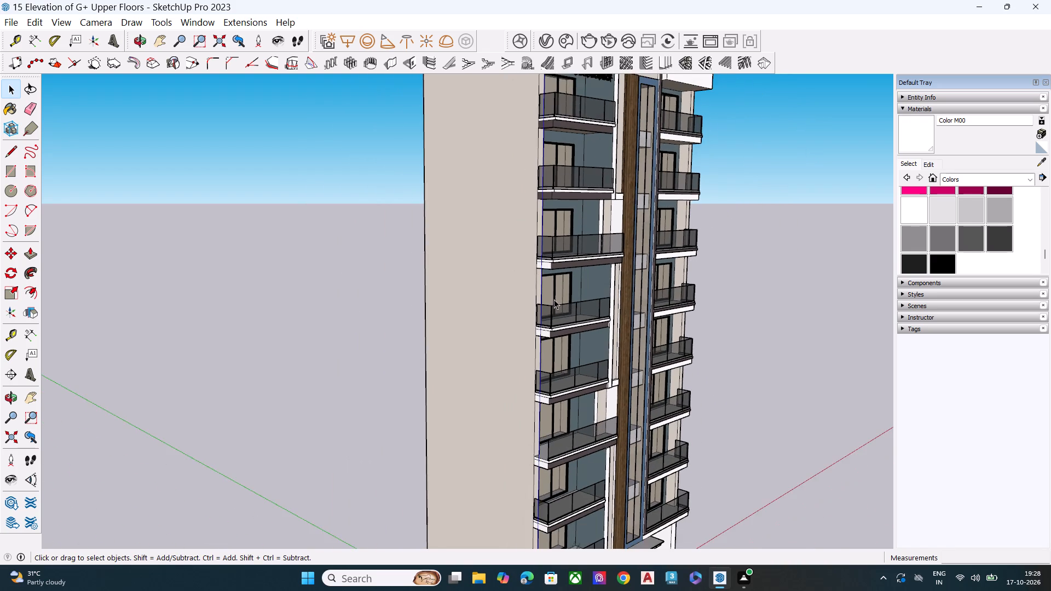
middle_click_drag(551, 433, 585, 331)
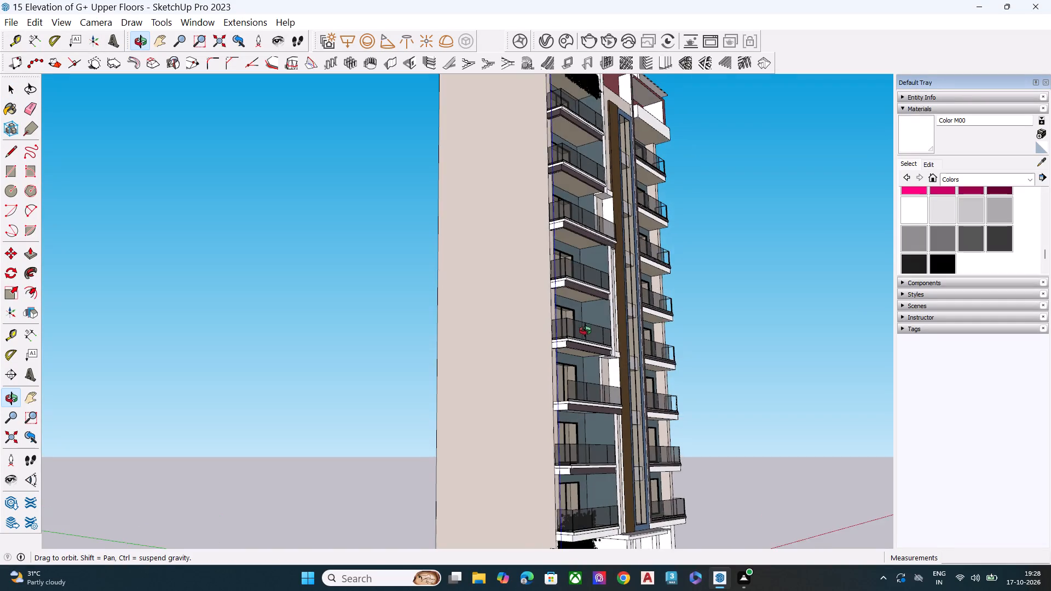
scroll(581, 335, "up", 8)
left_click(540, 323)
key("m")
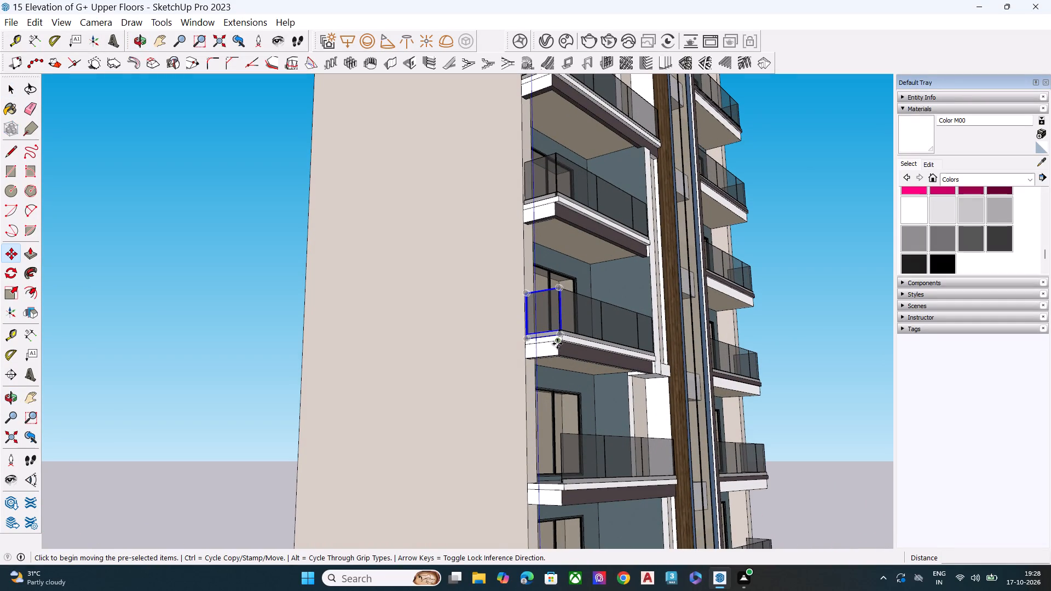
left_click(559, 337)
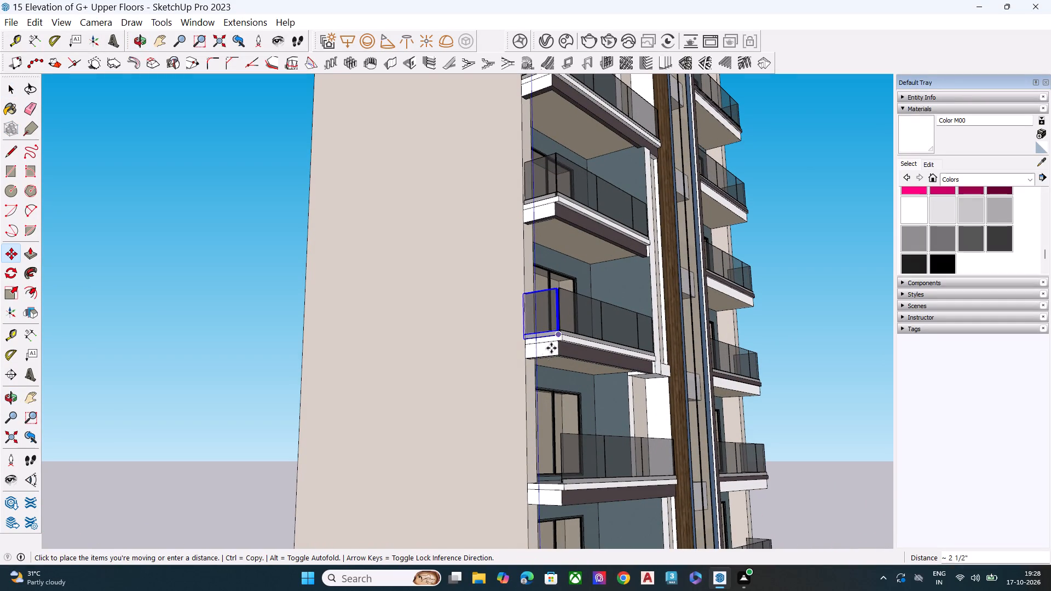
scroll(557, 474, "up", 4)
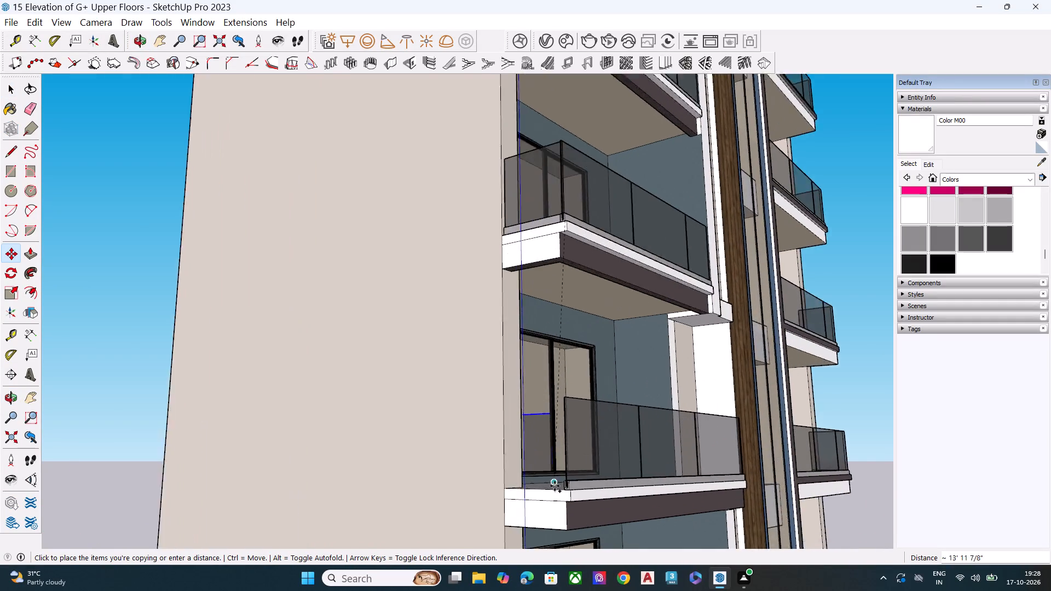
scroll(555, 486, "up", 6)
scroll(567, 496, "down", 1)
scroll(567, 496, "up", 8)
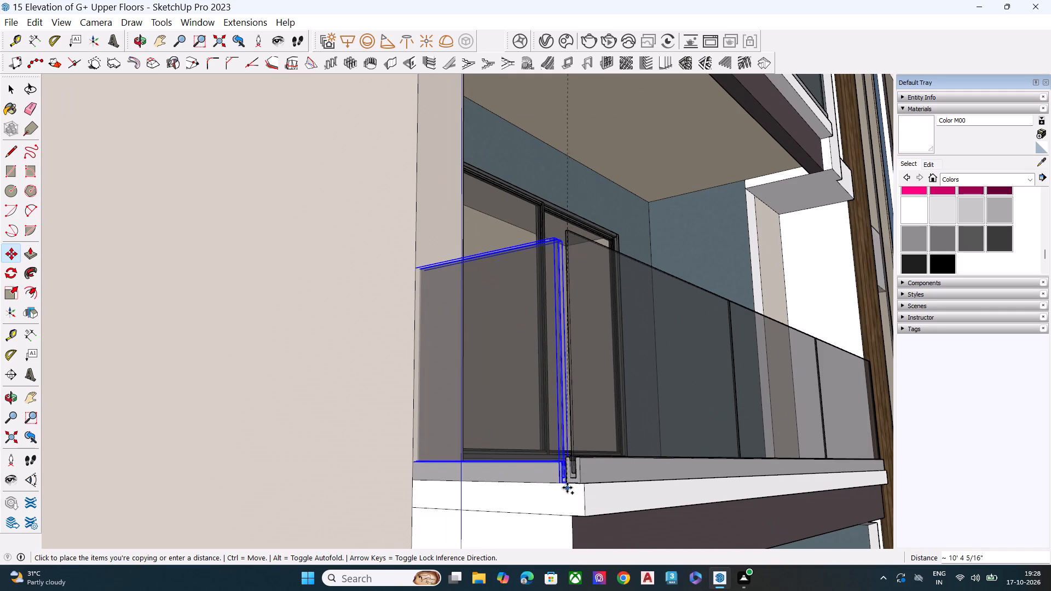
left_click(583, 489)
key("space")
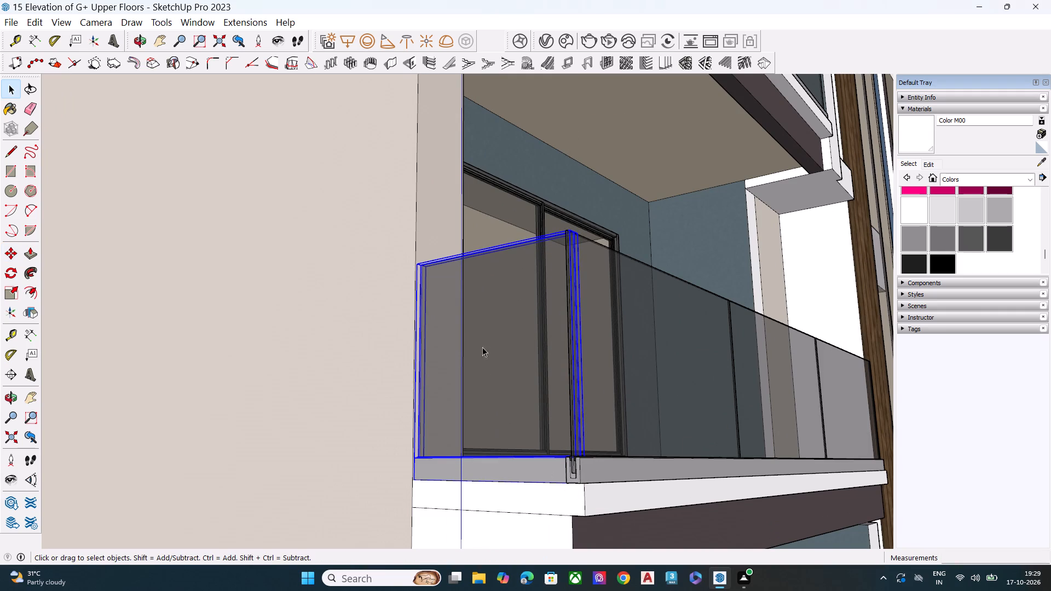
scroll(484, 338, "down", 2)
scroll(484, 338, "up", 1)
scroll(485, 338, "down", 1)
scroll(489, 334, "up", 2)
scroll(490, 333, "down", 3)
scroll(499, 306, "up", 2)
scroll(499, 306, "down", 6)
scroll(546, 282, "down", 8)
left_click(826, 262)
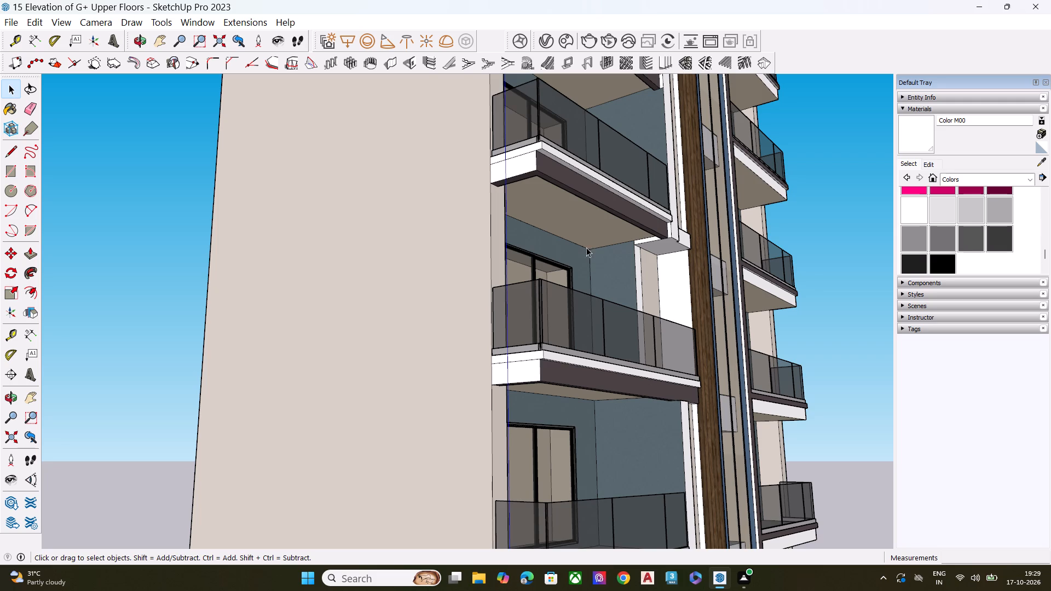
Examine the stacked balconies' side railings from above, then the whole tower facade.
middle_click_drag(574, 273, 571, 413)
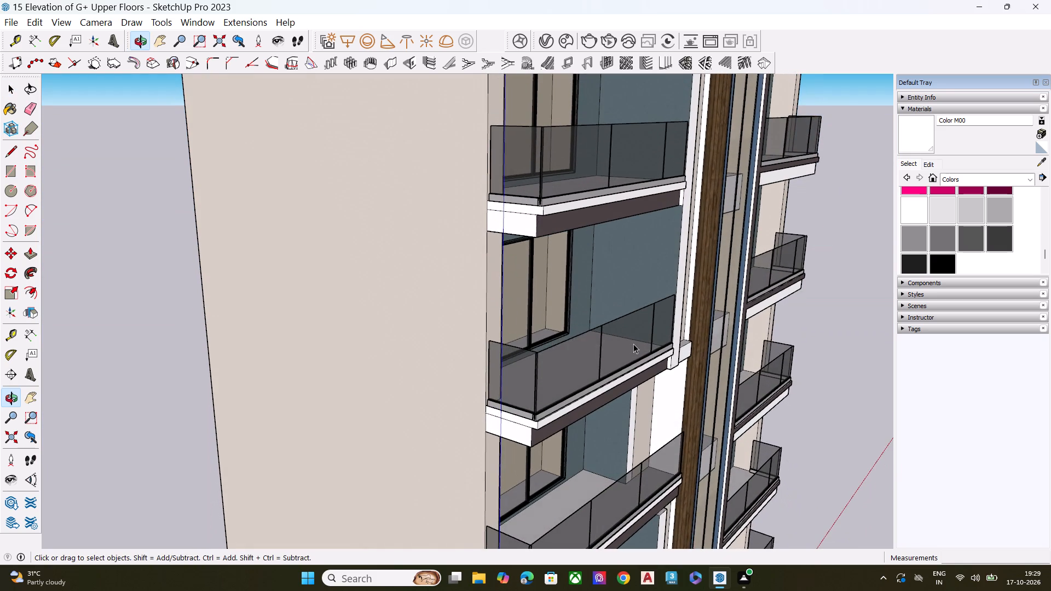
scroll(634, 344, "down", 6)
middle_click_drag(627, 299, 619, 432)
scroll(625, 158, "up", 10)
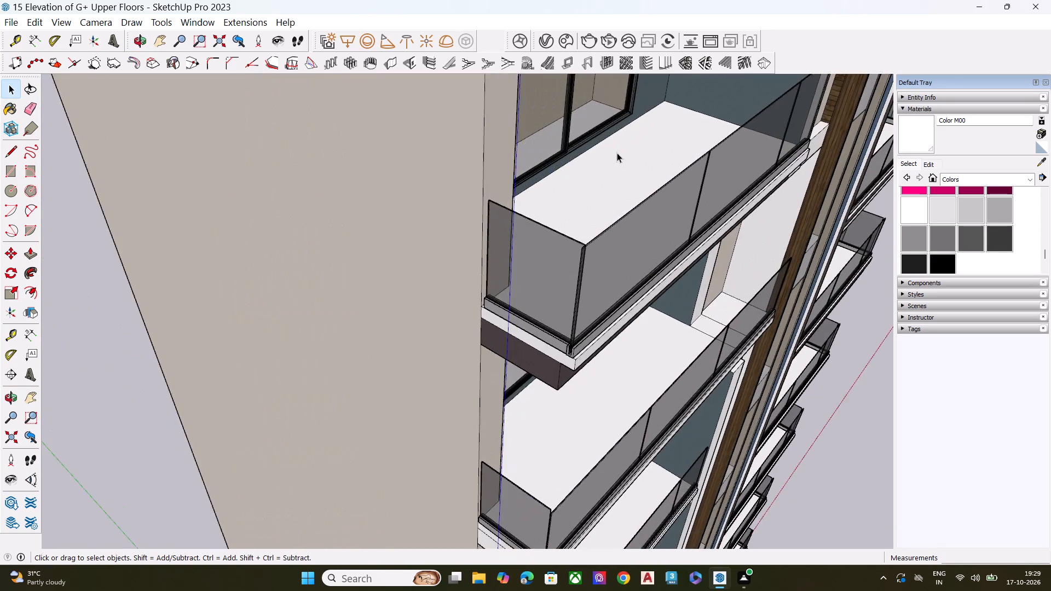
scroll(569, 228, "down", 3)
scroll(562, 245, "up", 1)
scroll(560, 252, "down", 12)
scroll(598, 155, "up", 1)
scroll(598, 148, "down", 3)
scroll(598, 148, "up", 2)
scroll(598, 148, "down", 1)
scroll(596, 149, "up", 2)
scroll(560, 202, "down", 4)
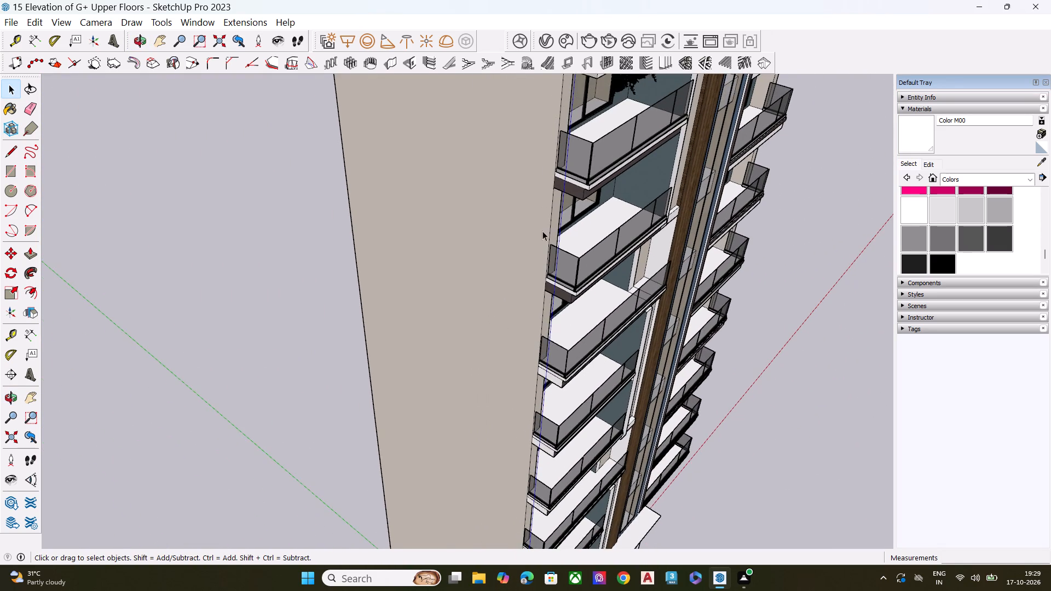
scroll(542, 231, "down", 7)
scroll(608, 293, "down", 5)
middle_click_drag(625, 326, 512, 253)
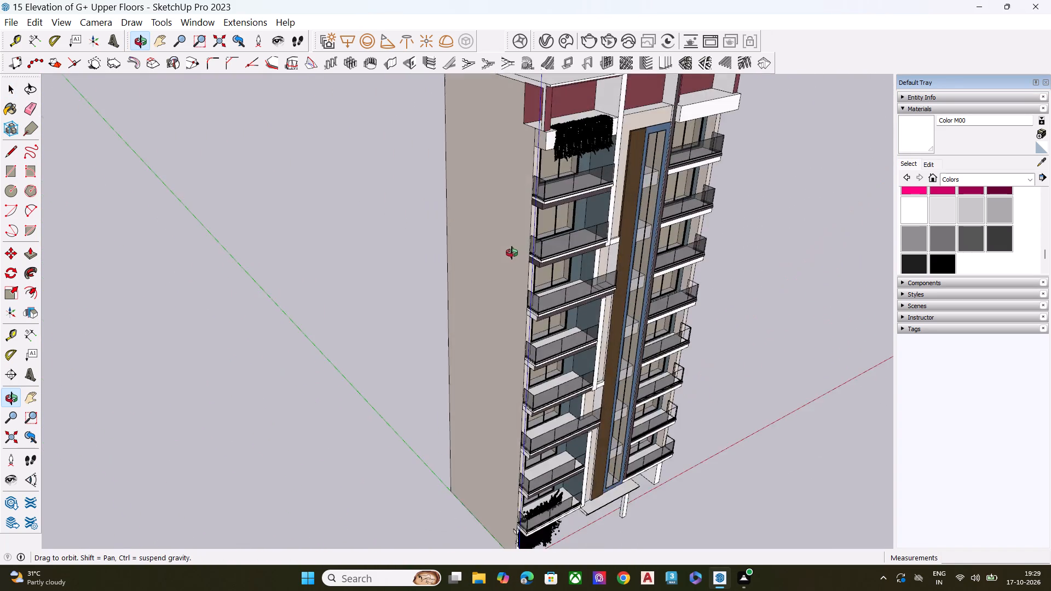
middle_click_drag(512, 253, 497, 247)
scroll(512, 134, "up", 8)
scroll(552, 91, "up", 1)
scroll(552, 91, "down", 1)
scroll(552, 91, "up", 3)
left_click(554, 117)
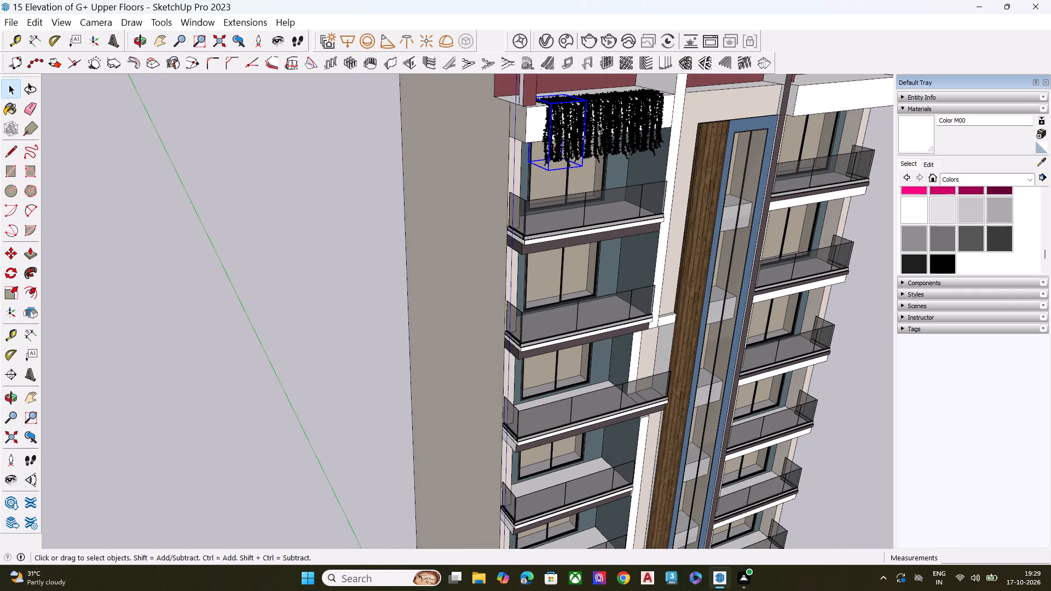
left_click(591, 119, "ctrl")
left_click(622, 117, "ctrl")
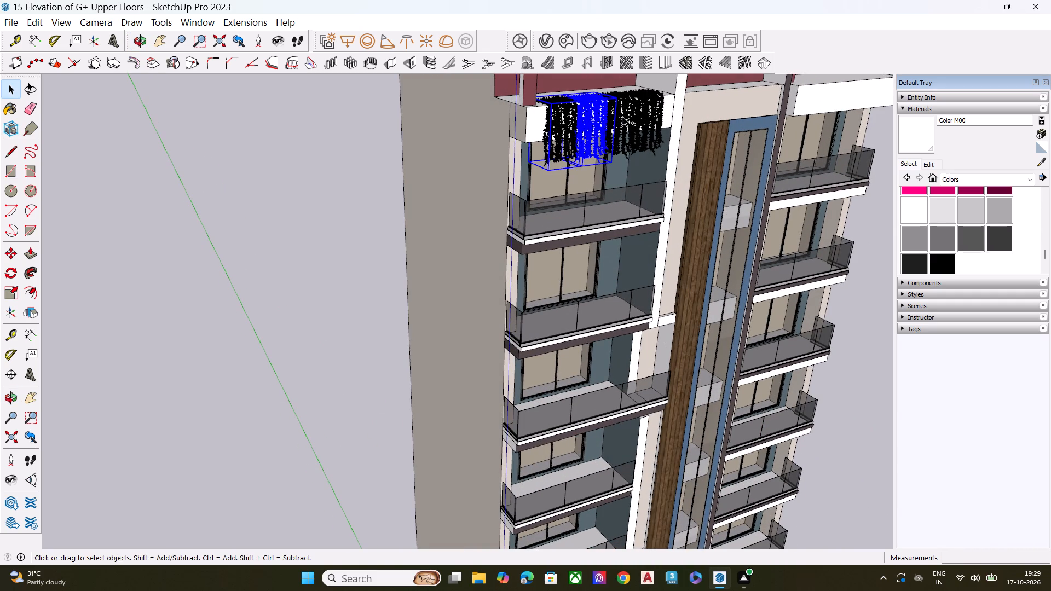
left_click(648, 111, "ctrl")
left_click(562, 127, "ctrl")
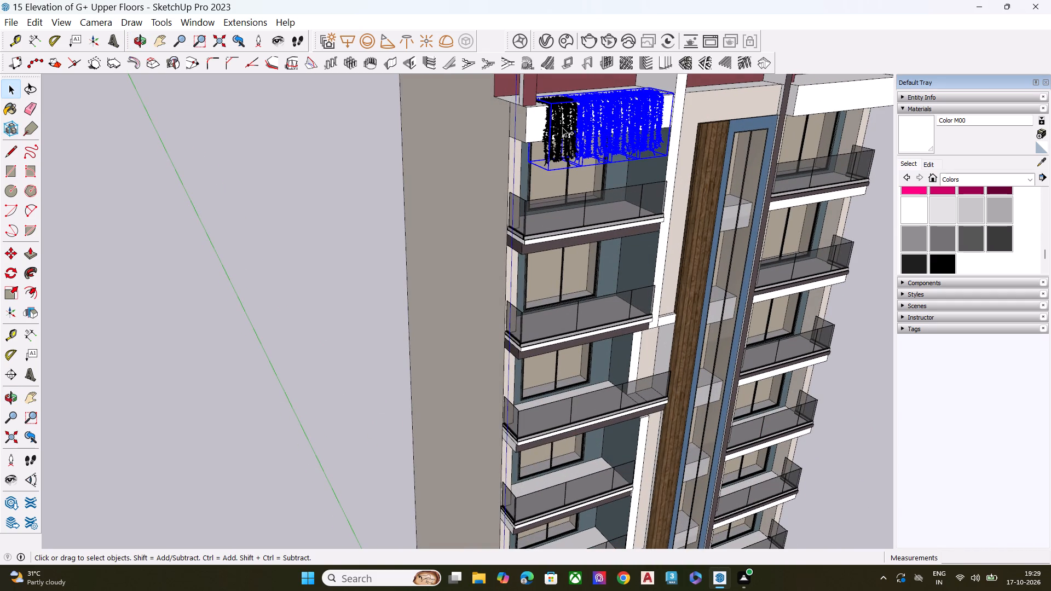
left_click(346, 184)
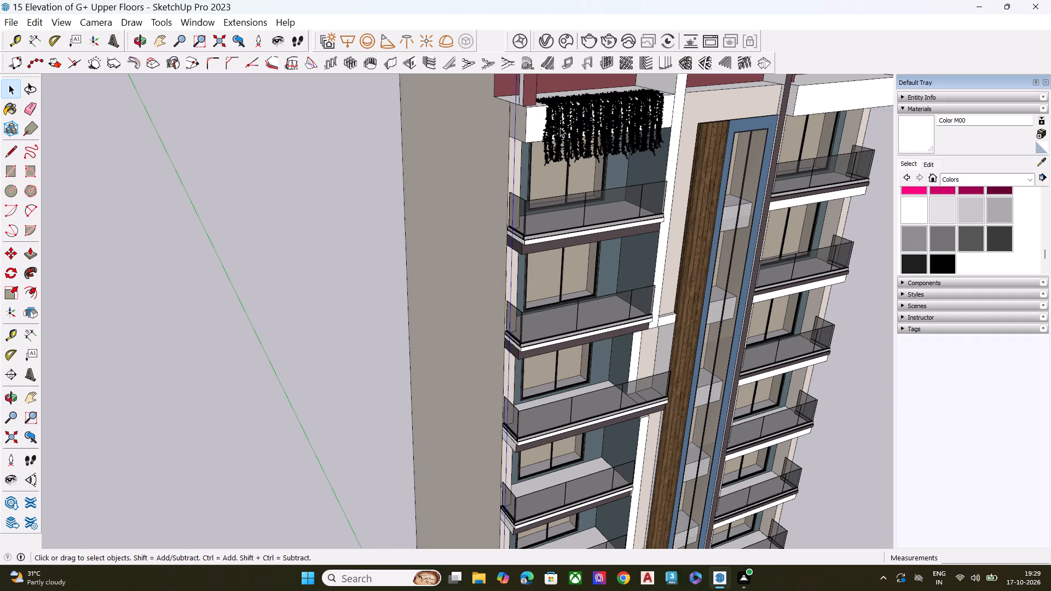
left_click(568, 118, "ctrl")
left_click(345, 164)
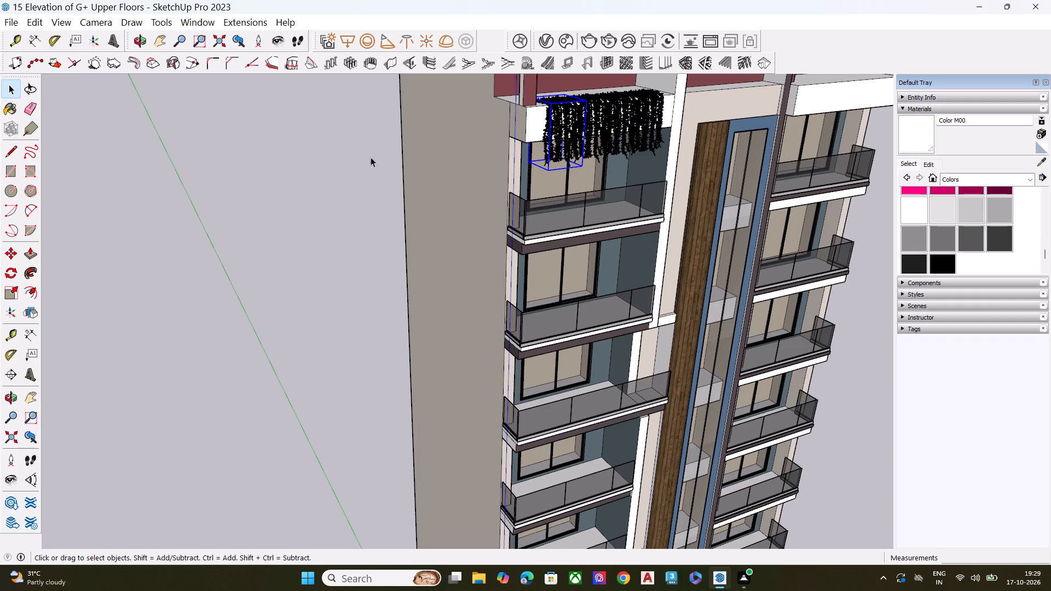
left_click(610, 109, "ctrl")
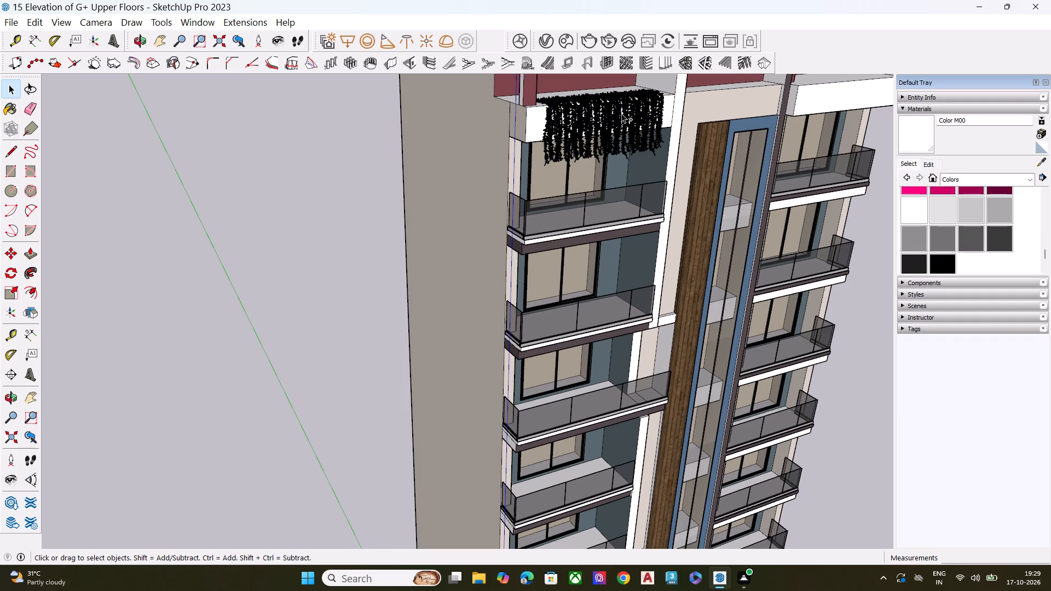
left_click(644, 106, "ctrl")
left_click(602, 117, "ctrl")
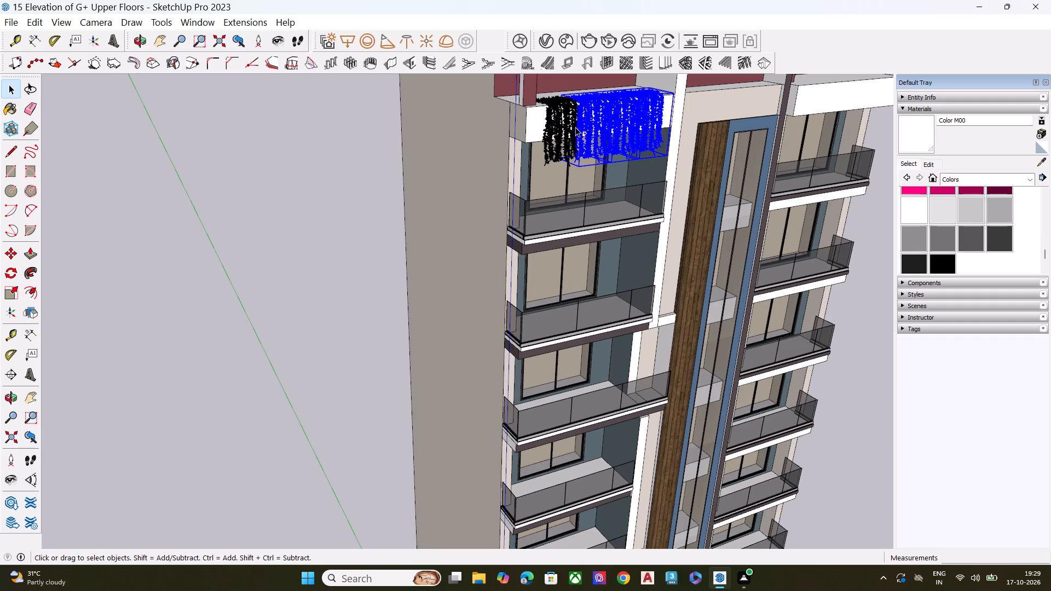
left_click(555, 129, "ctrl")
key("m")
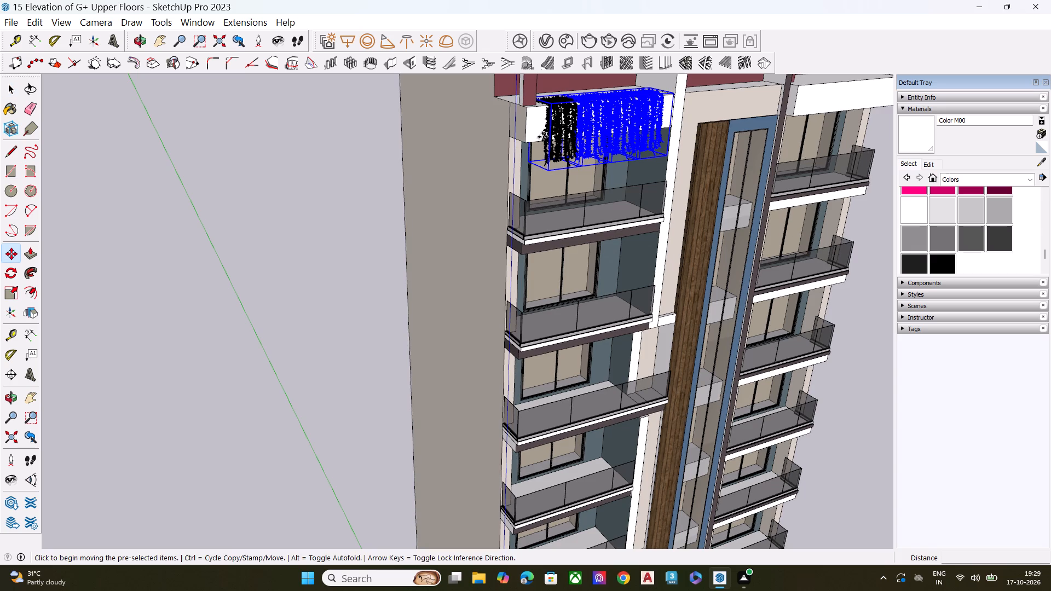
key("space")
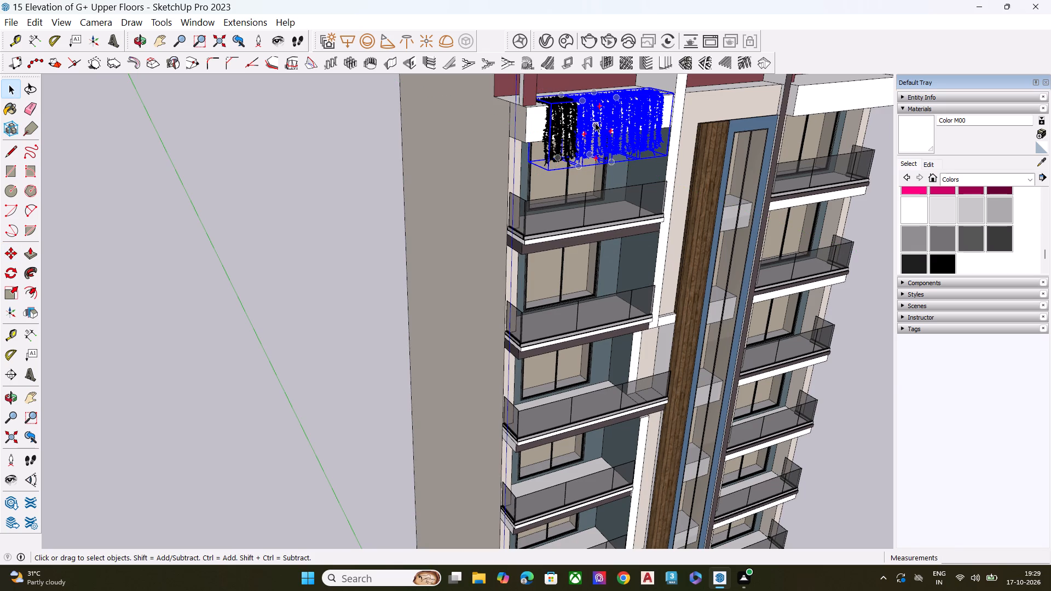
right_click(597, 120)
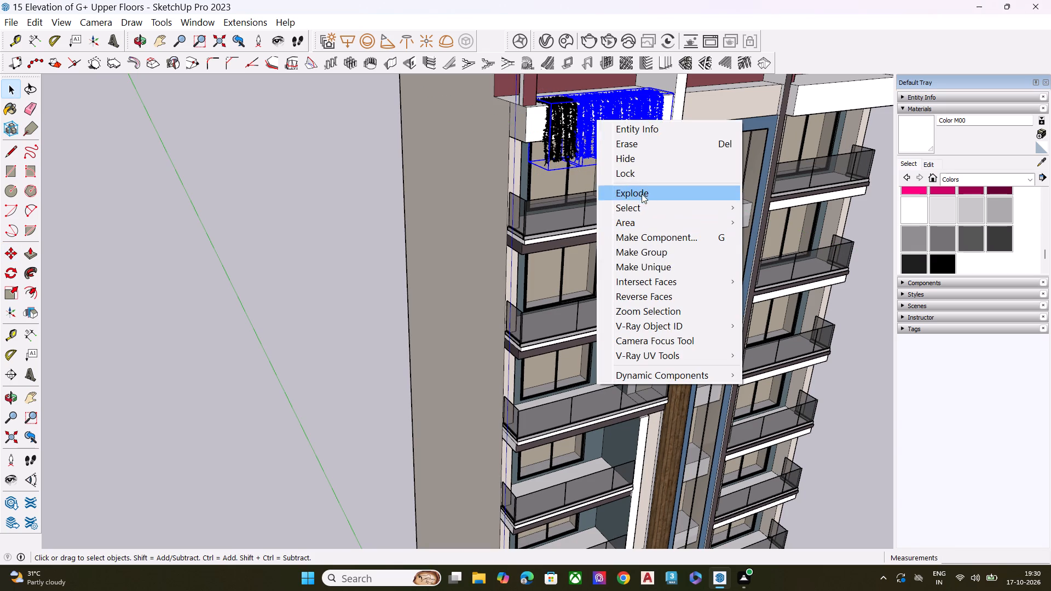
Group all the ivy pieces hanging over the white band above the top balcony into one object.
left_click(596, 119)
scroll(578, 113, "up", 3)
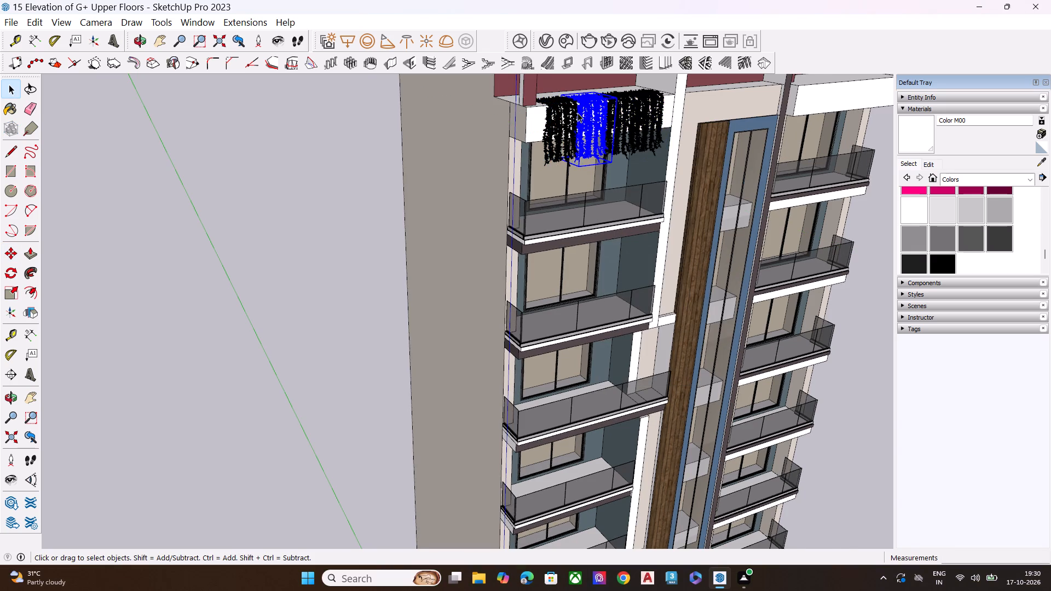
scroll(578, 113, "up", 10)
left_click(557, 128, "ctrl")
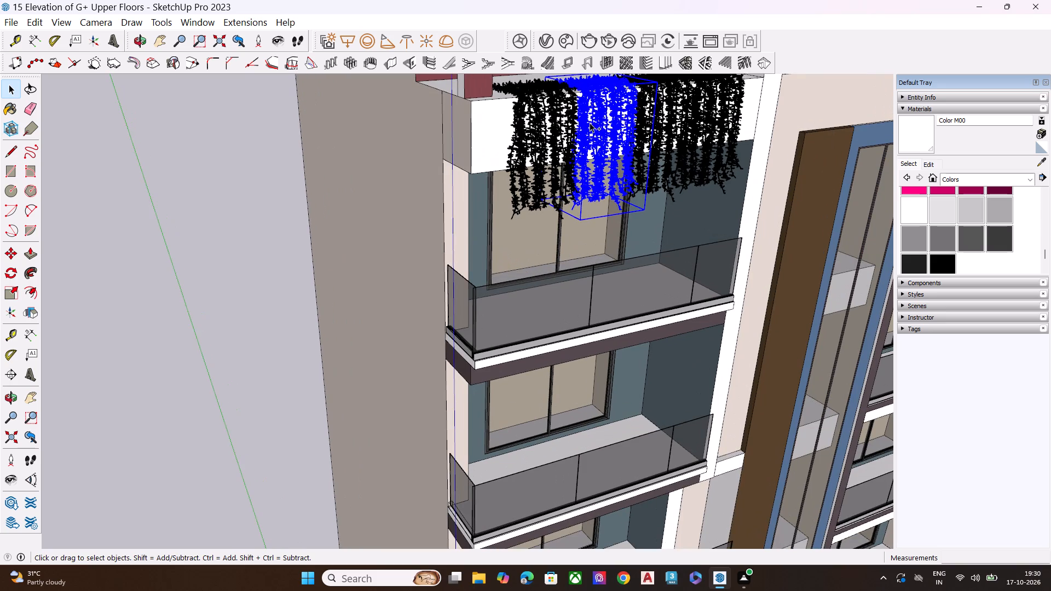
left_click(662, 112, "ctrl")
left_click(695, 104, "ctrl")
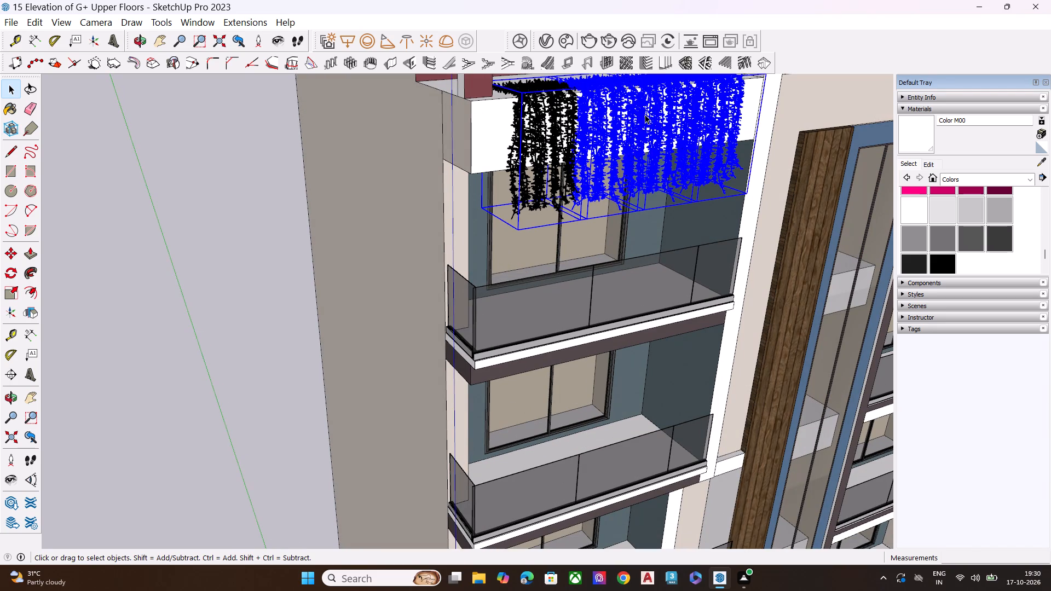
right_click(645, 114)
left_click(679, 245)
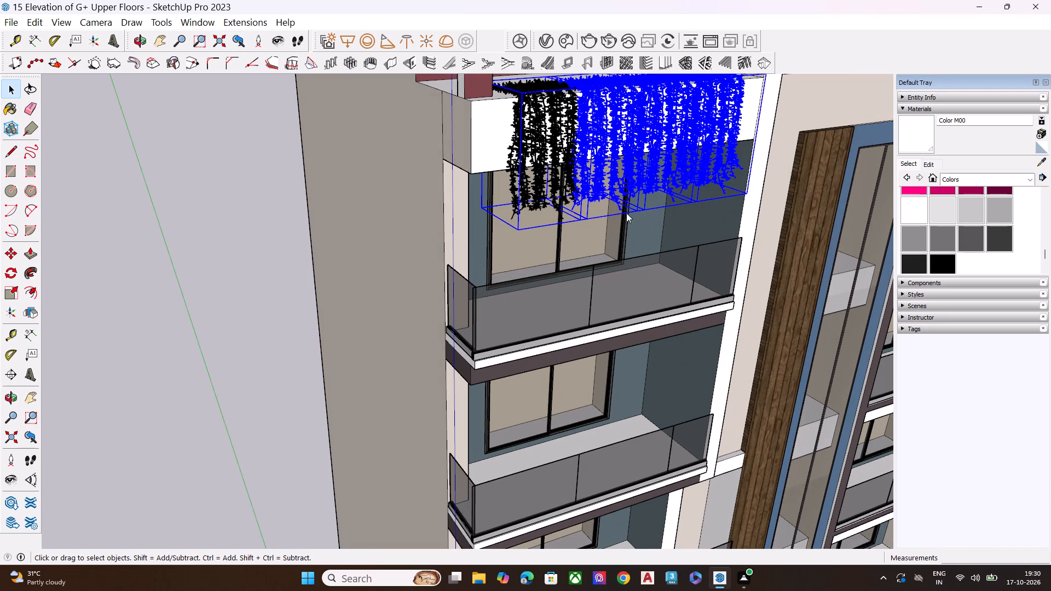
Copy the ivy group about 14' 2" along the red axis onto the band above the wood-clad, blue-framed central bay, and deselect.
scroll(589, 175, "down", 5)
middle_click_drag(603, 158, 580, 231)
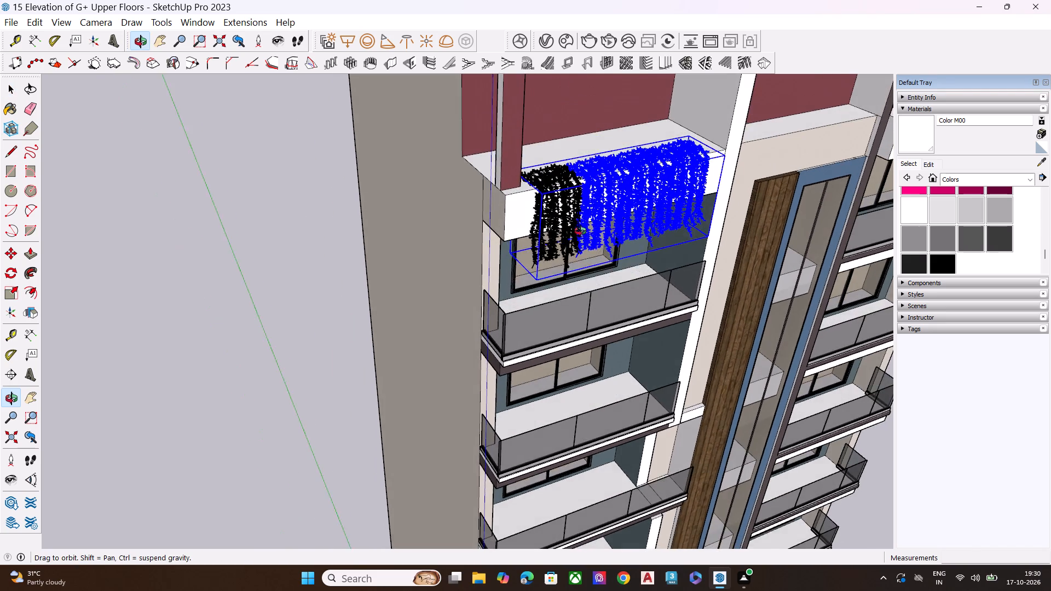
middle_click_drag(580, 231, 374, 263)
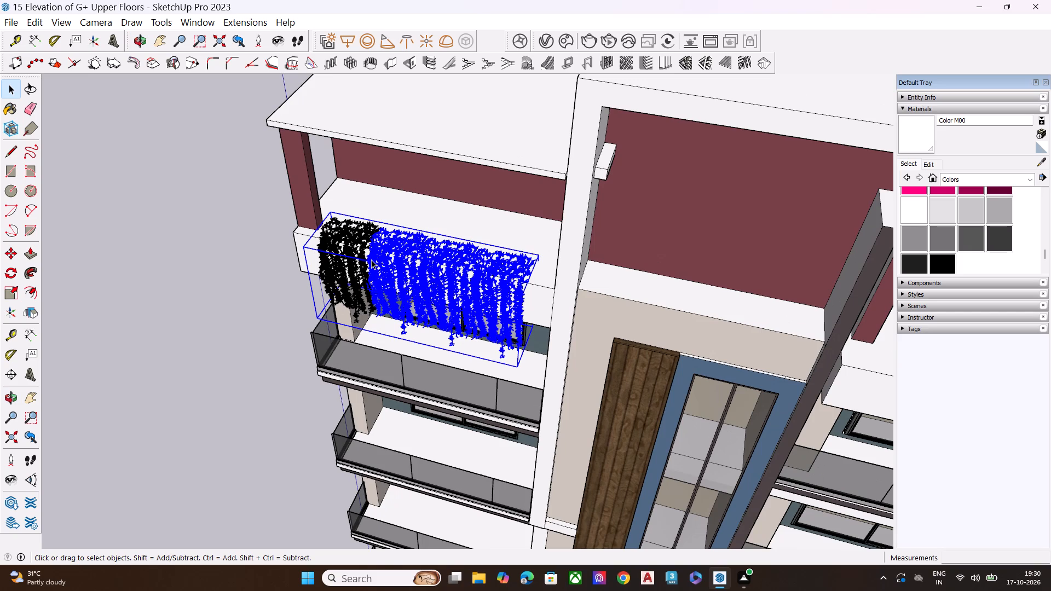
scroll(521, 268, "up", 6)
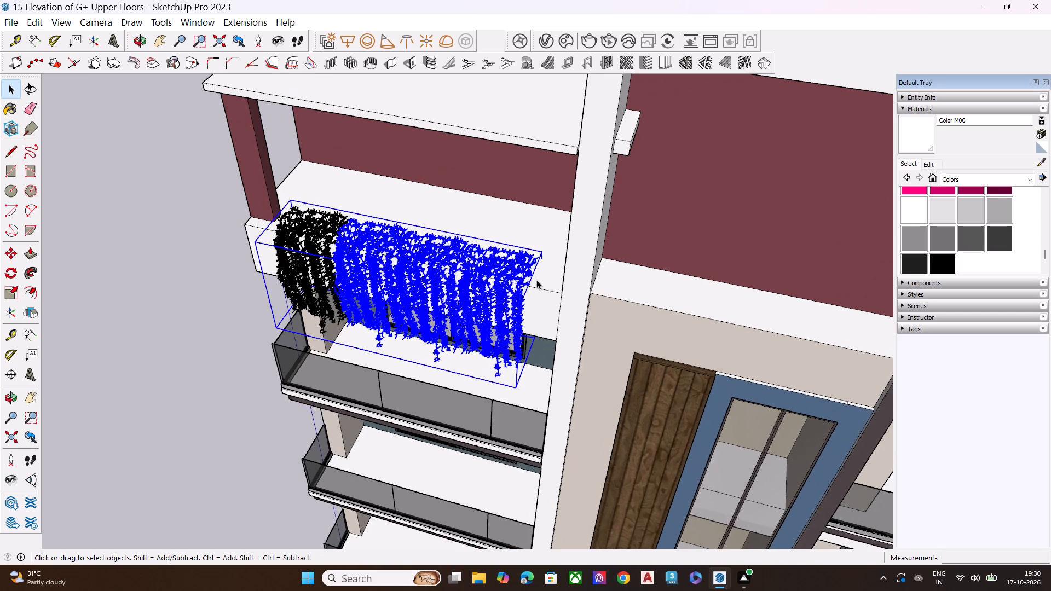
scroll(536, 280, "up", 5)
key("m")
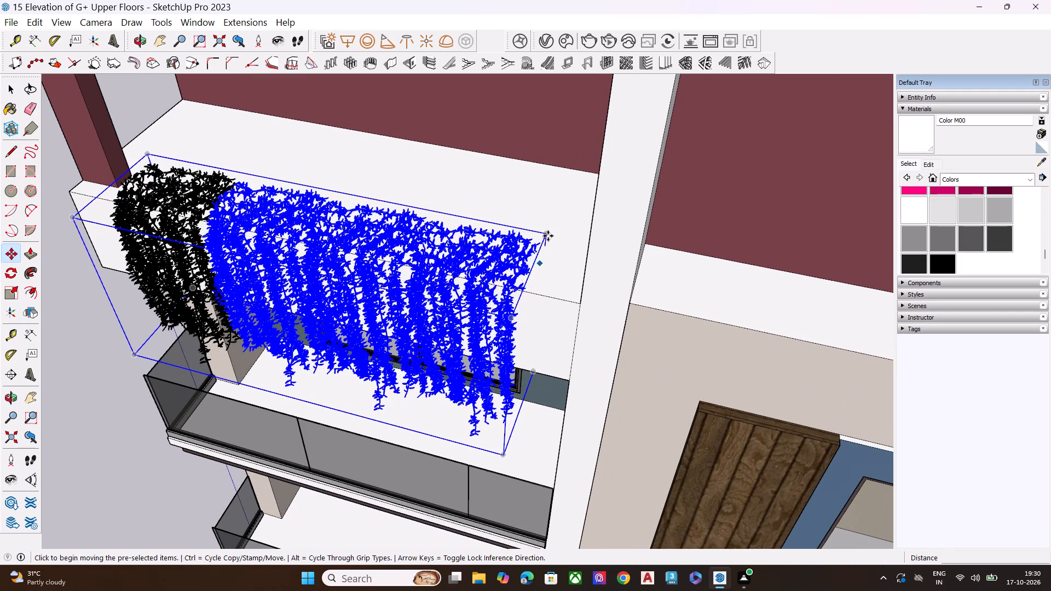
left_click(542, 234)
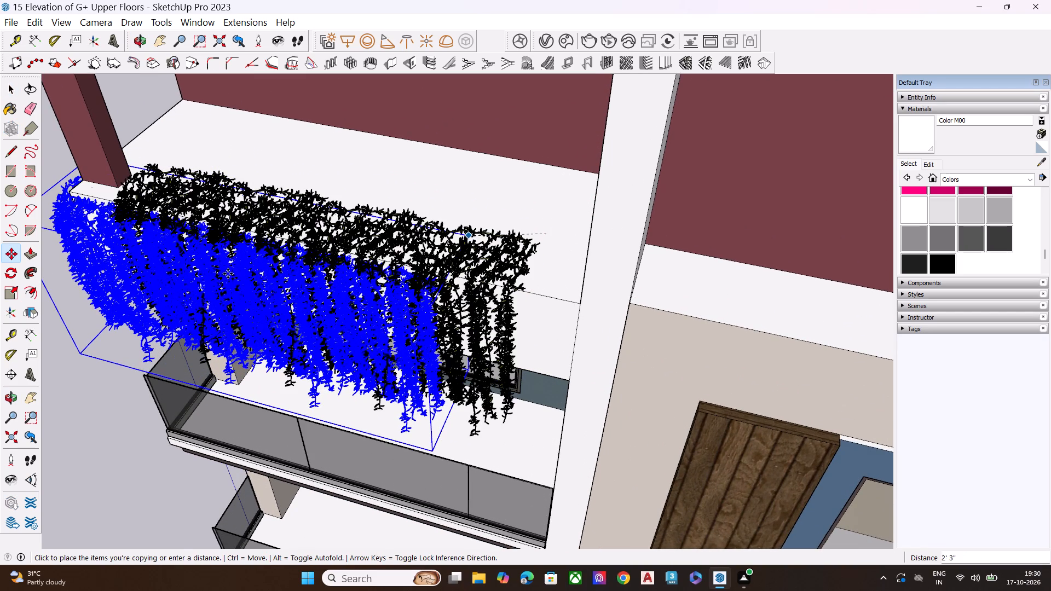
scroll(227, 274, "down", 8)
scroll(296, 281, "down", 6)
scroll(450, 256, "down", 4)
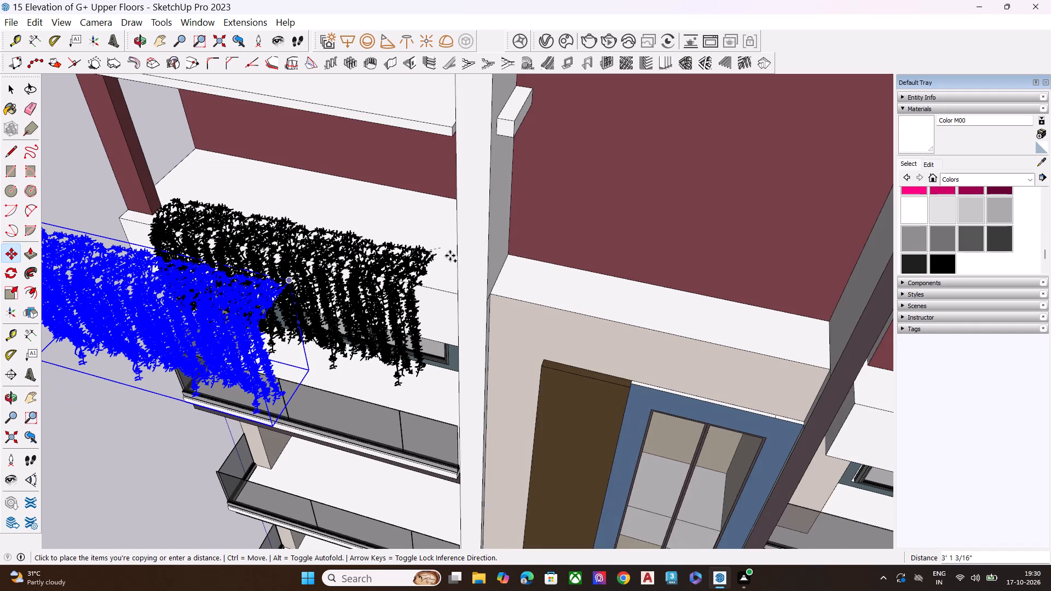
scroll(450, 256, "down", 3)
scroll(663, 330, "up", 4)
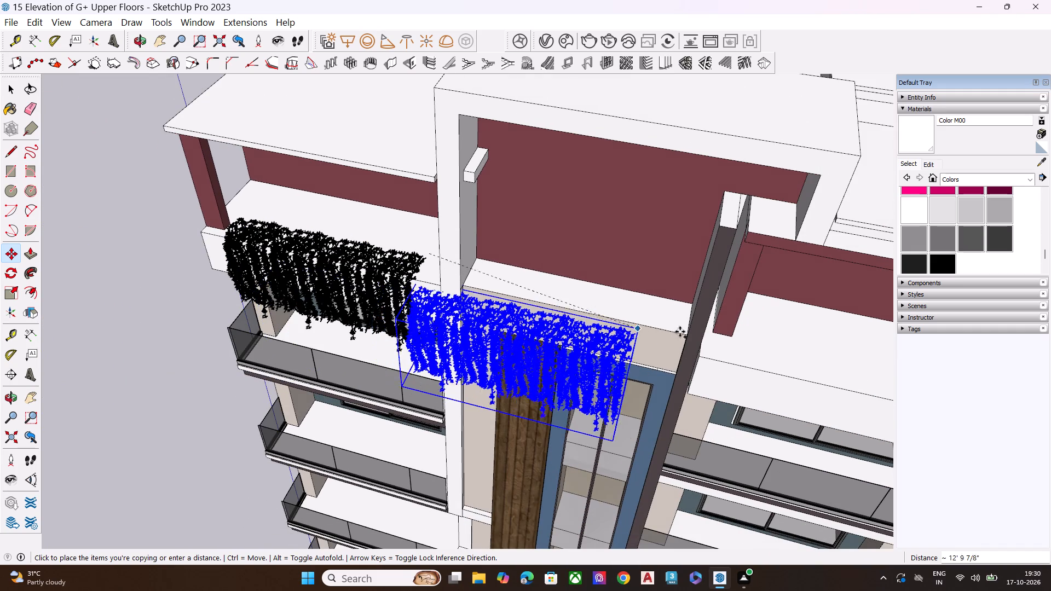
scroll(680, 332, "up", 6)
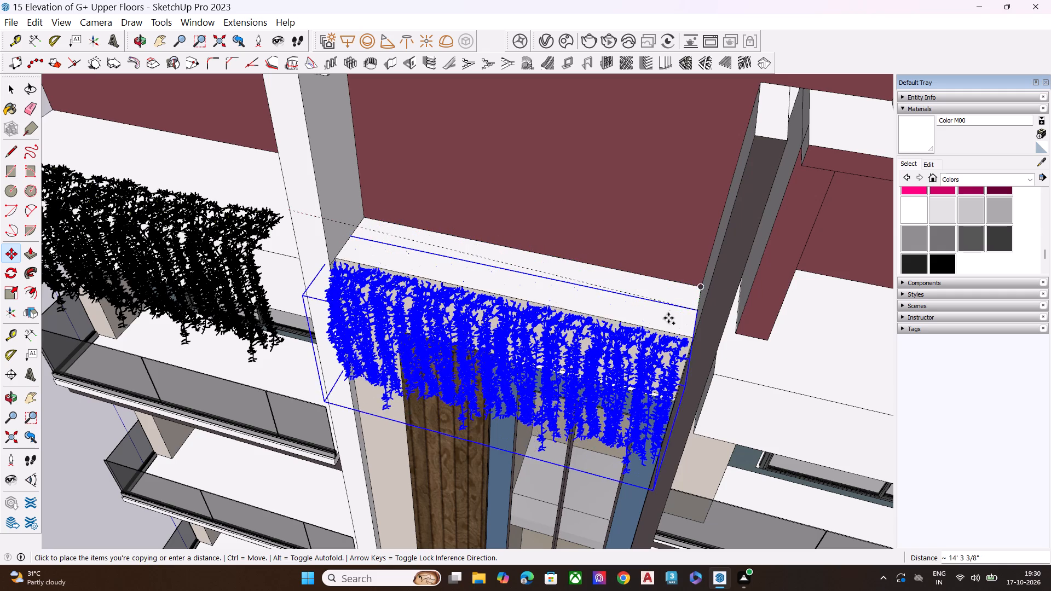
middle_click_drag(664, 316, 495, 164)
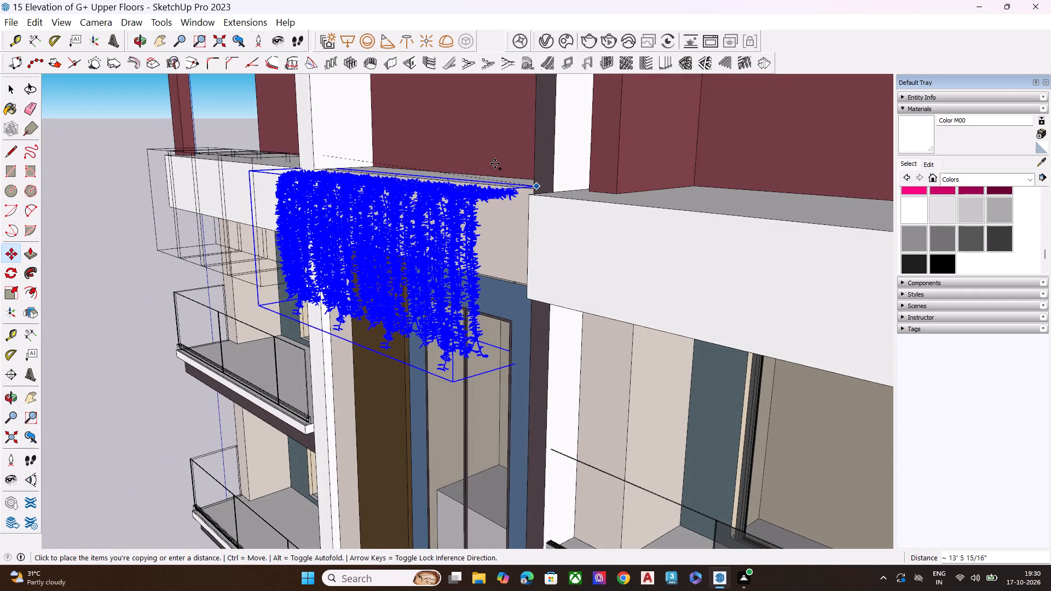
middle_click_drag(532, 179, 570, 218)
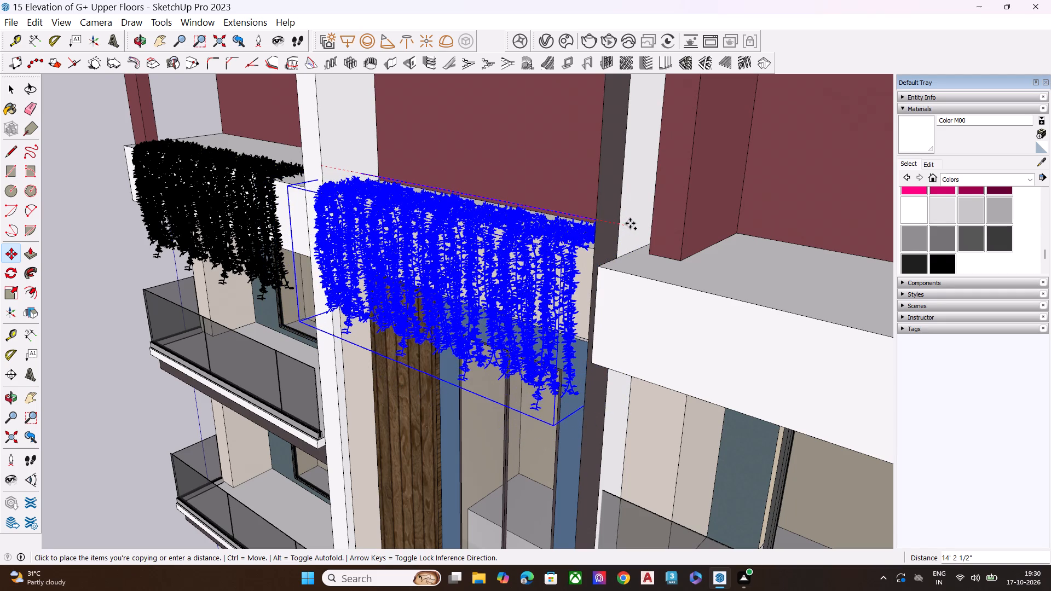
left_click(630, 223)
key("space")
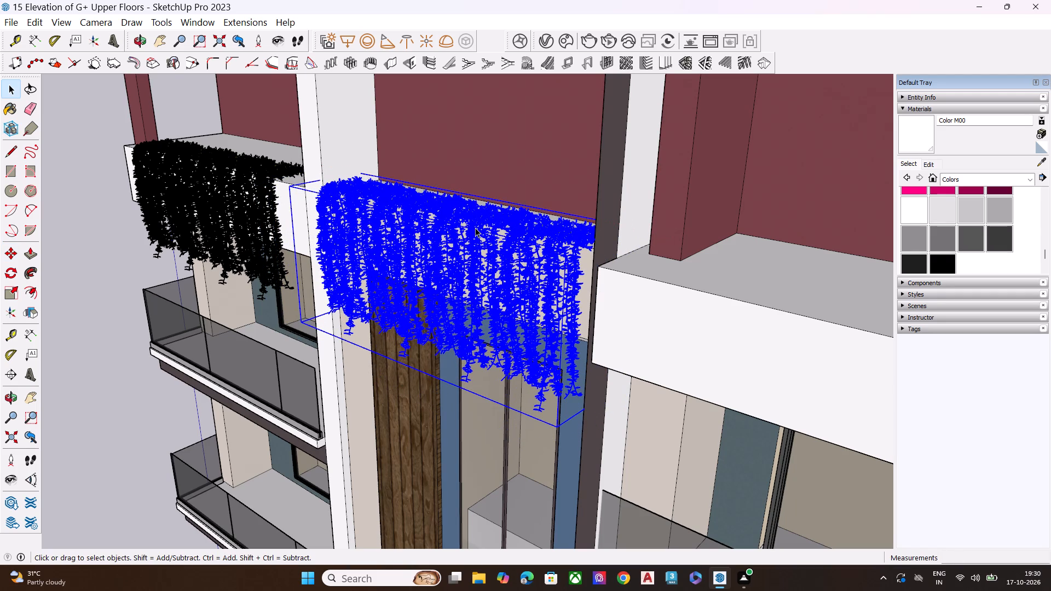
scroll(475, 228, "down", 6)
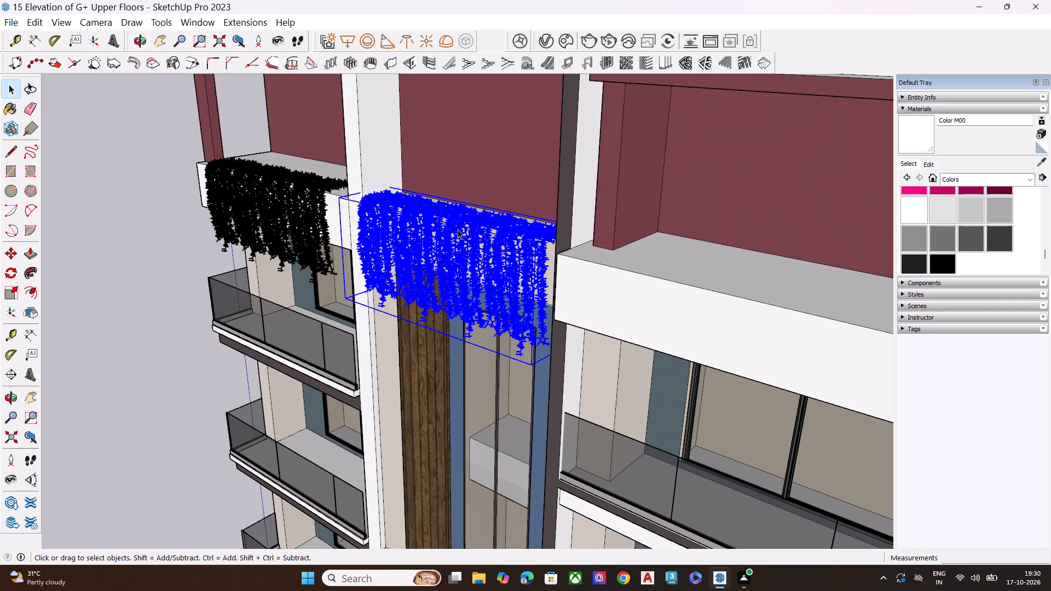
scroll(383, 241, "down", 2)
key("space")
left_click(180, 309)
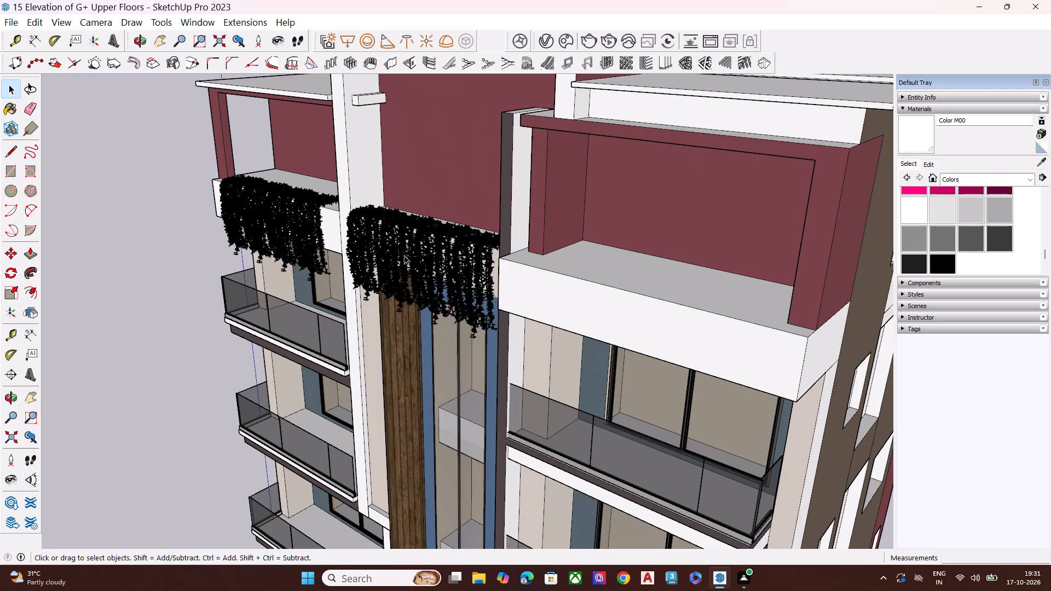
Copy the central bay's ivy group about 12' 9" onto the projecting white band over the adjoining bay's top balcony.
middle_click_drag(404, 256, 421, 389)
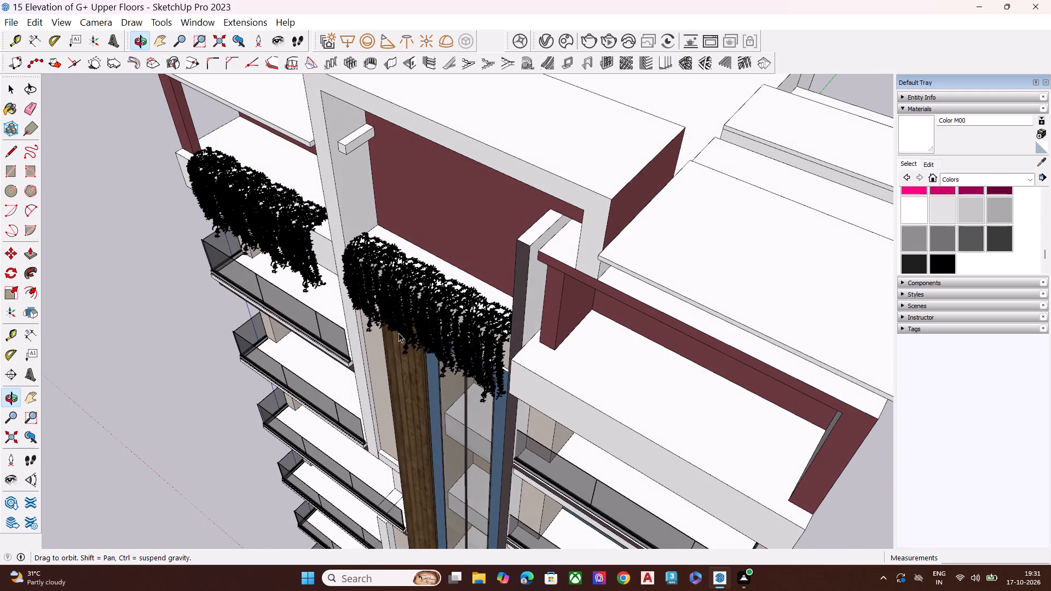
scroll(396, 329, "up", 2)
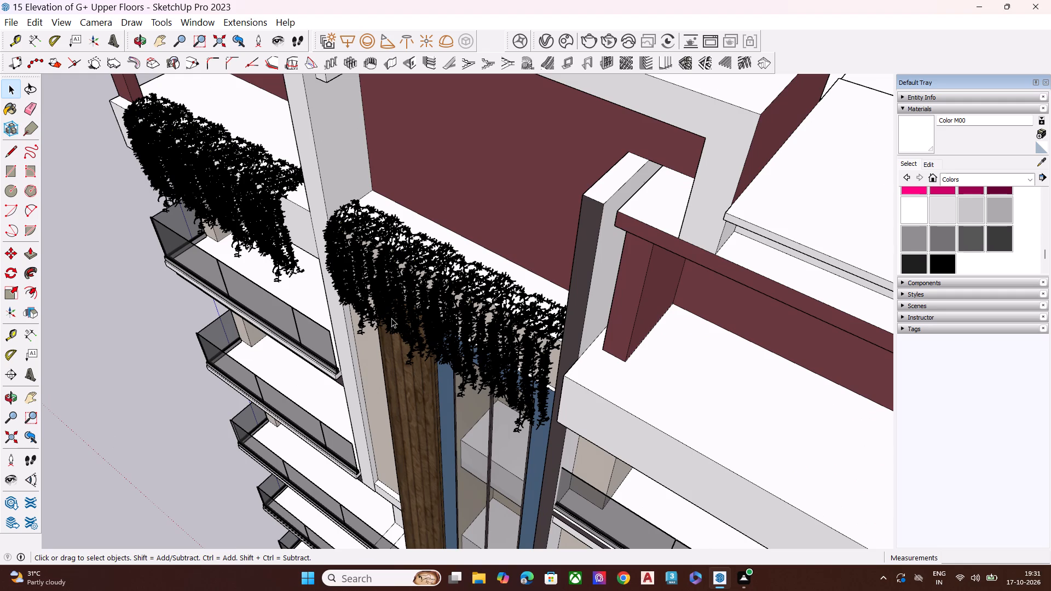
left_click(424, 264)
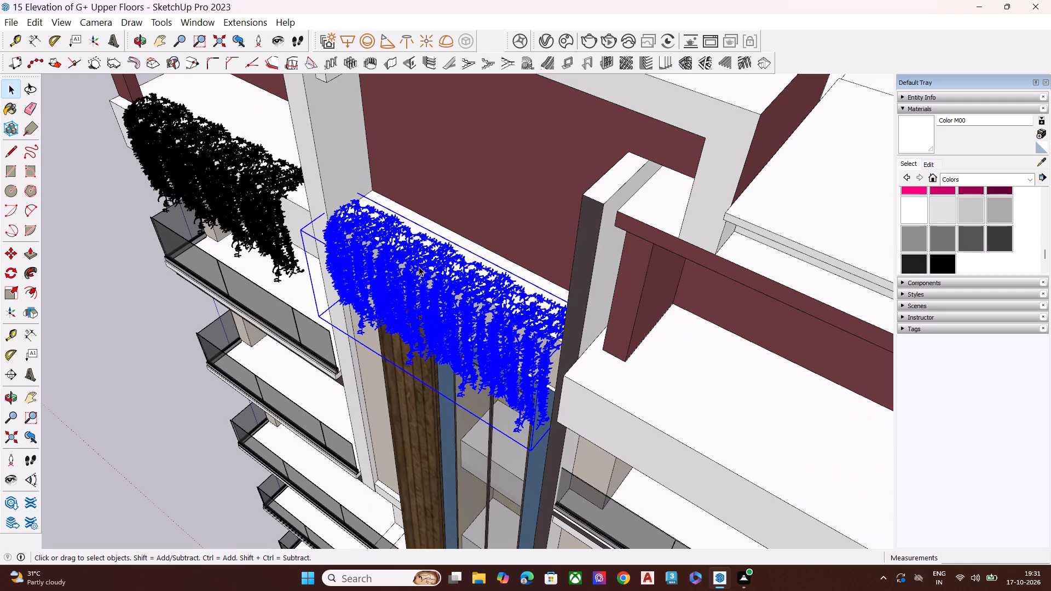
key("m")
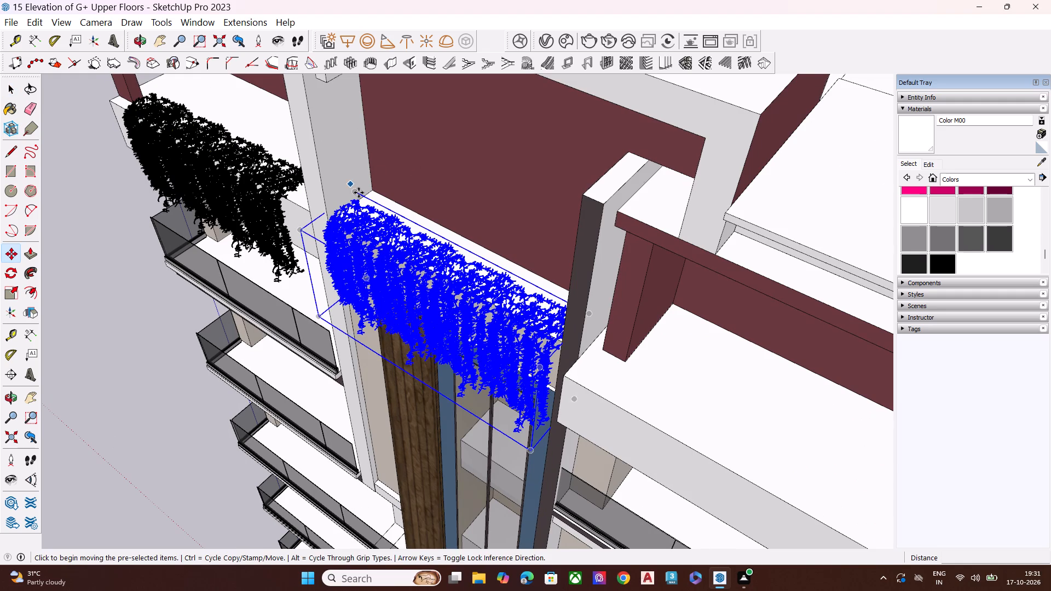
left_click(358, 194)
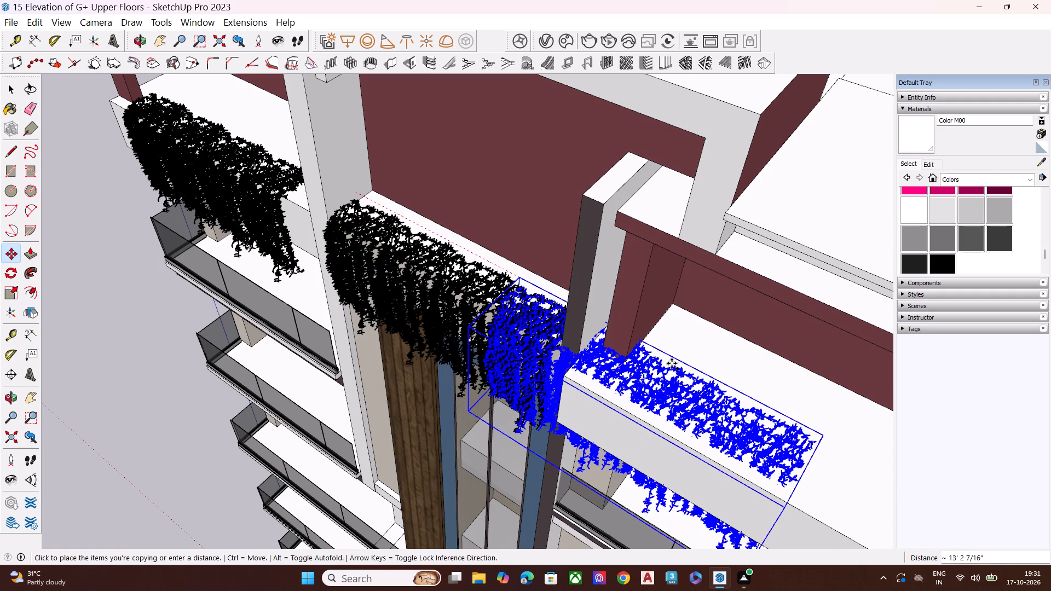
scroll(476, 260, "down", 5)
scroll(467, 263, "up", 1)
scroll(467, 263, "down", 1)
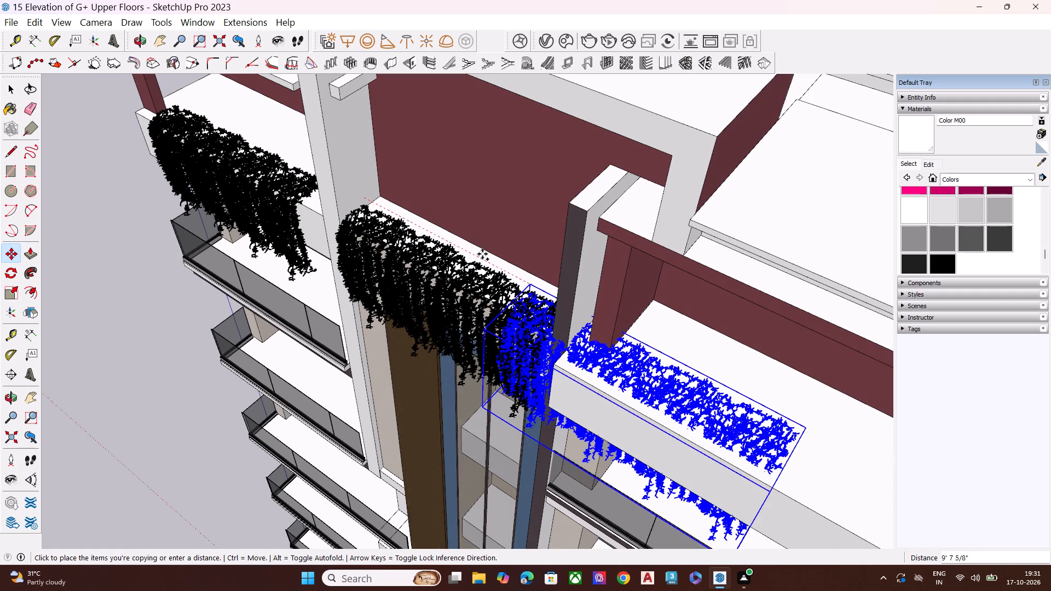
scroll(482, 254, "down", 3)
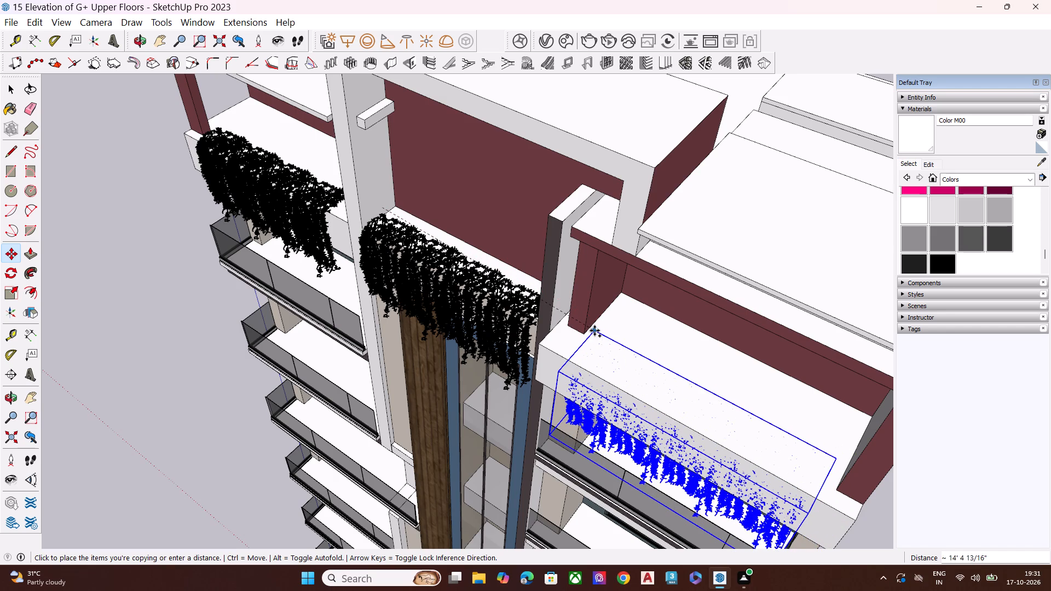
middle_click_drag(594, 327, 602, 241)
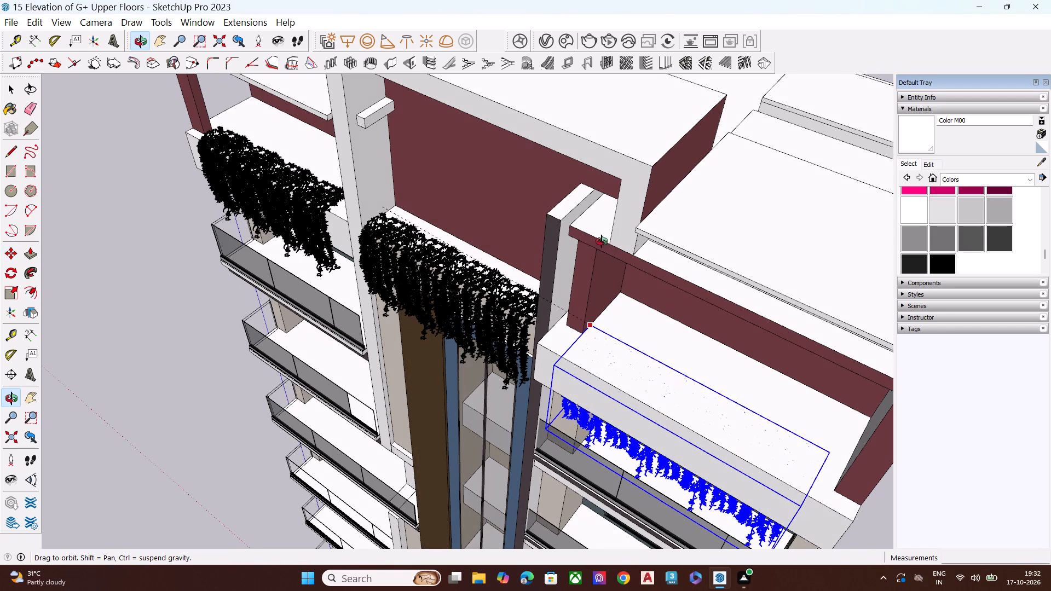
middle_click_drag(602, 241, 608, 215)
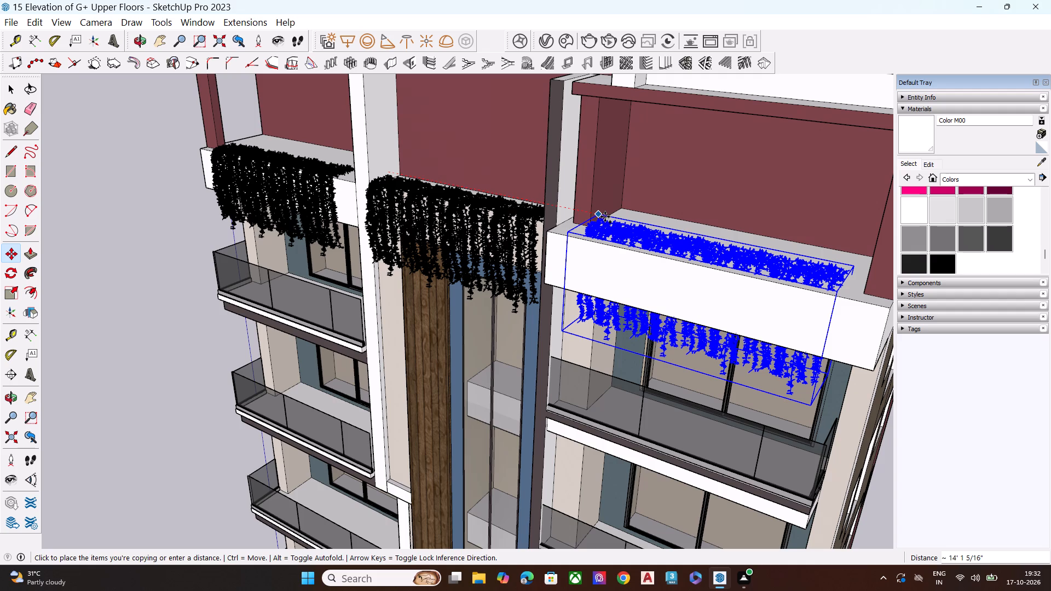
middle_click_drag(615, 238, 494, 281)
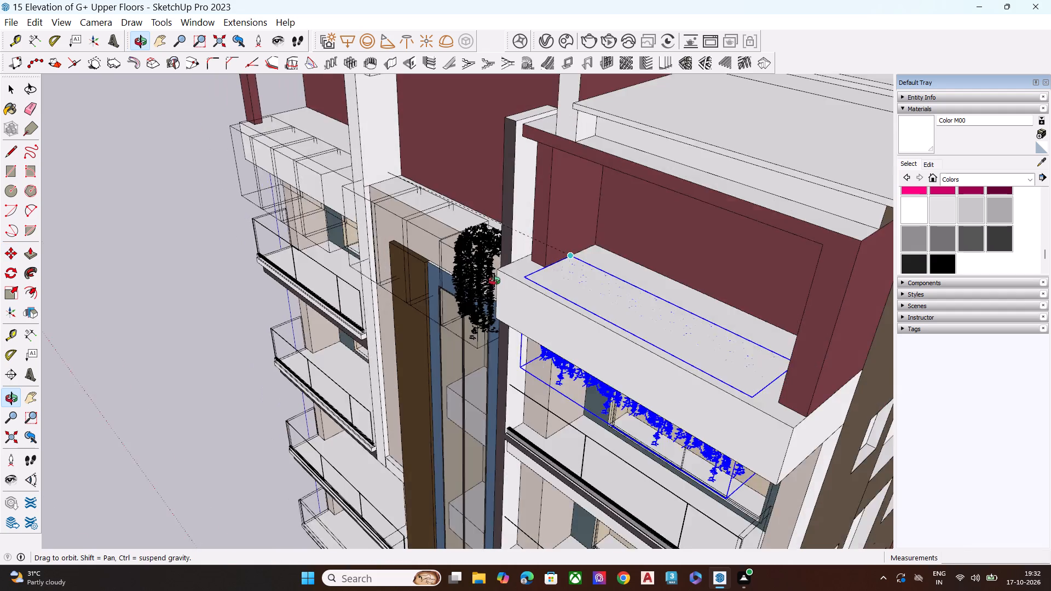
middle_click_drag(494, 281, 492, 217)
scroll(492, 217, "up", 1)
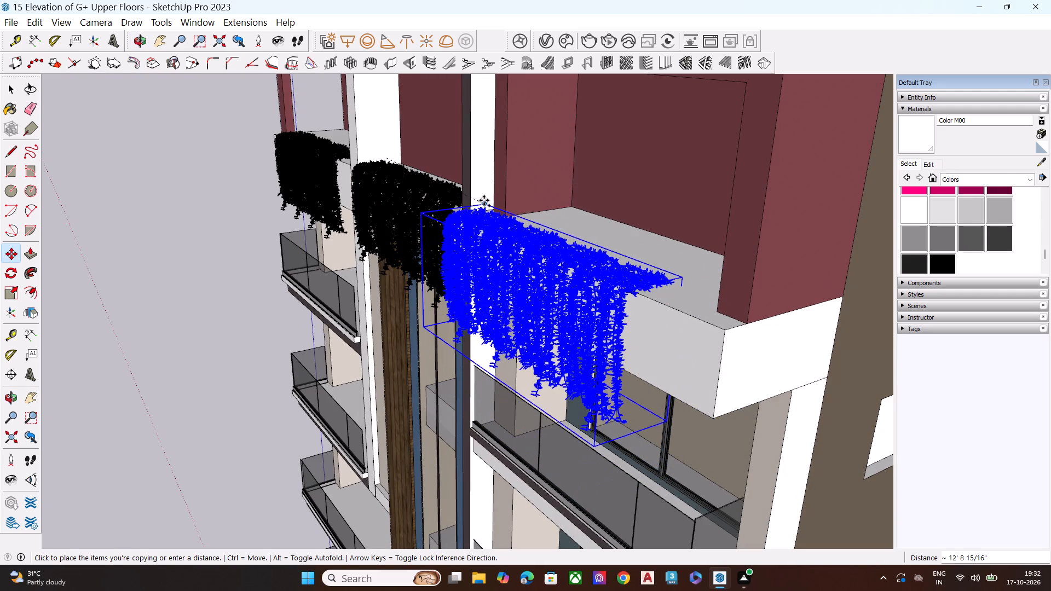
left_click(484, 200)
scroll(273, 256, "down", 3)
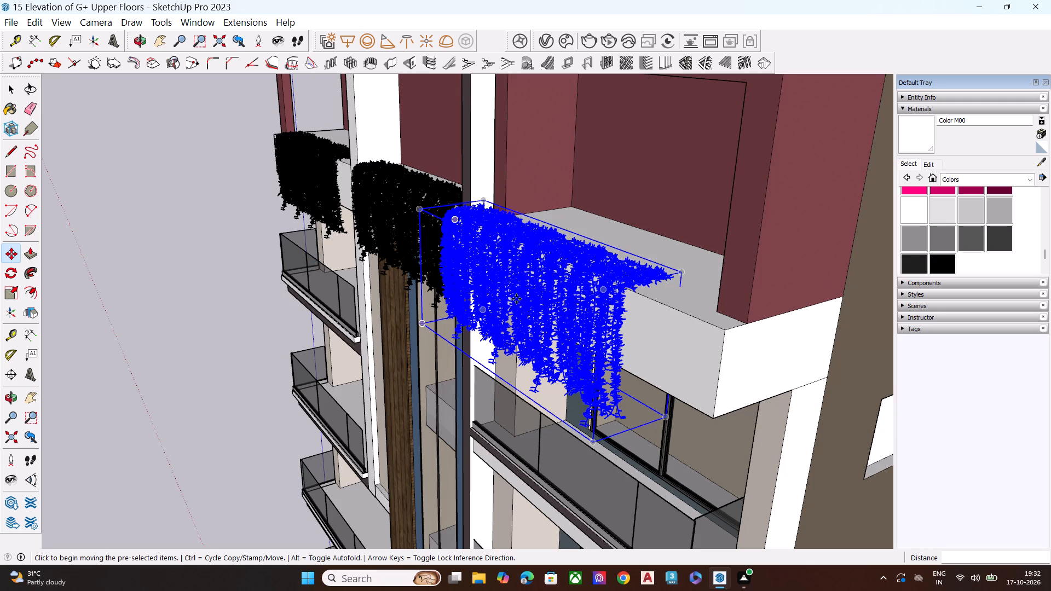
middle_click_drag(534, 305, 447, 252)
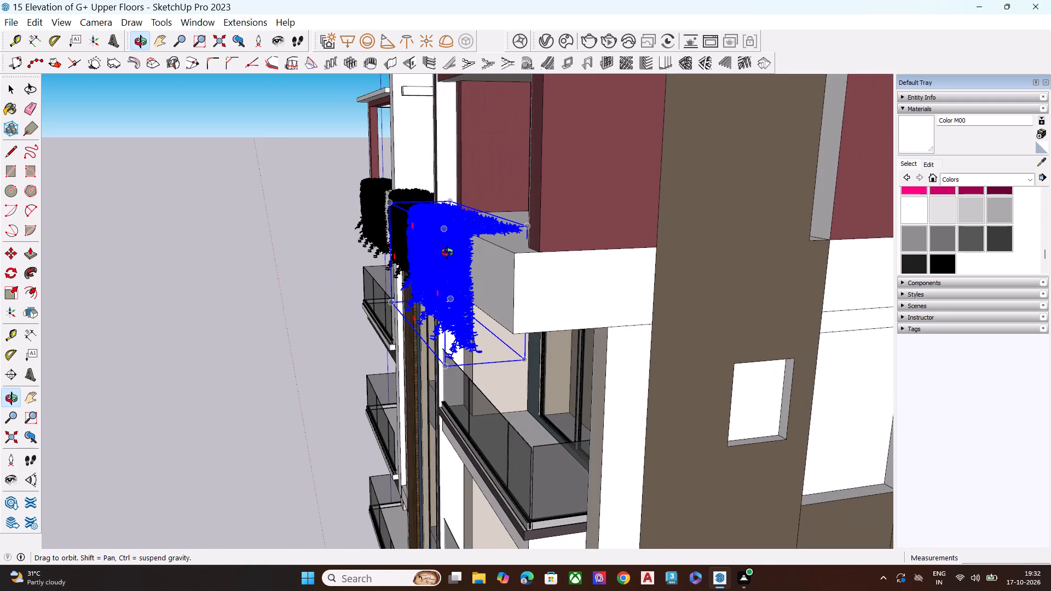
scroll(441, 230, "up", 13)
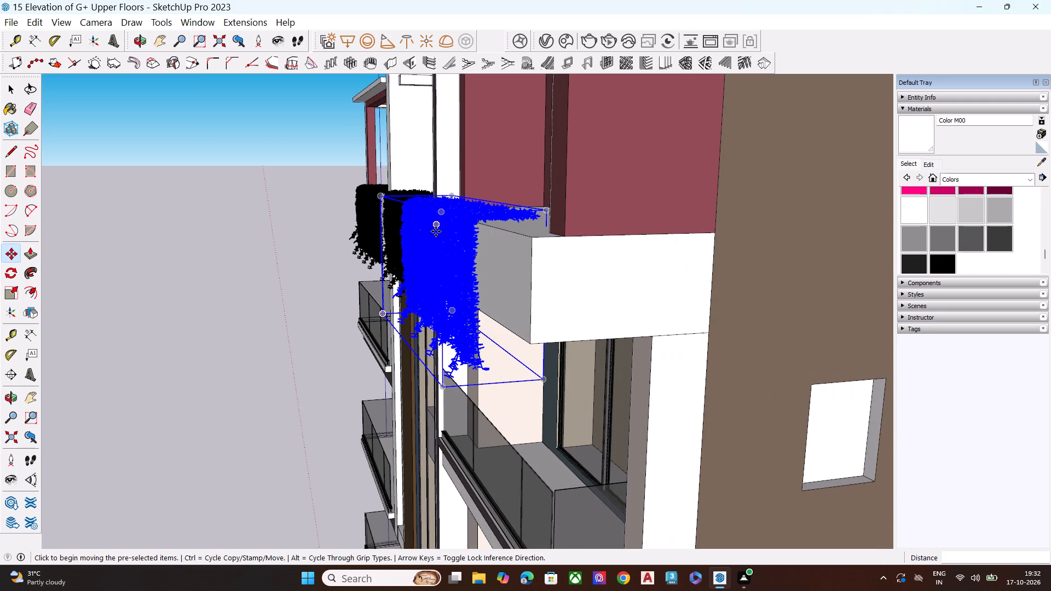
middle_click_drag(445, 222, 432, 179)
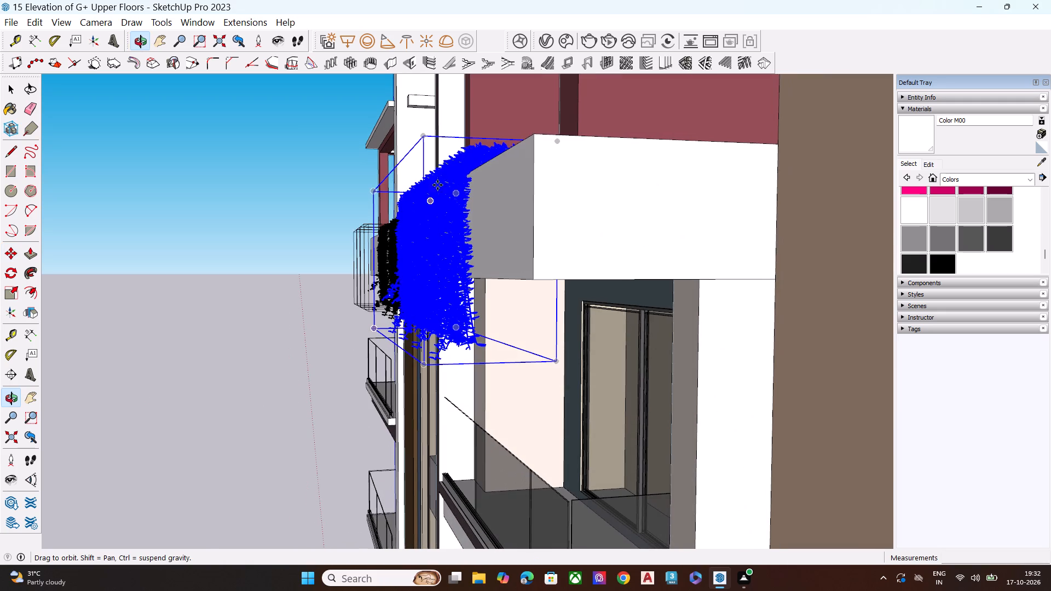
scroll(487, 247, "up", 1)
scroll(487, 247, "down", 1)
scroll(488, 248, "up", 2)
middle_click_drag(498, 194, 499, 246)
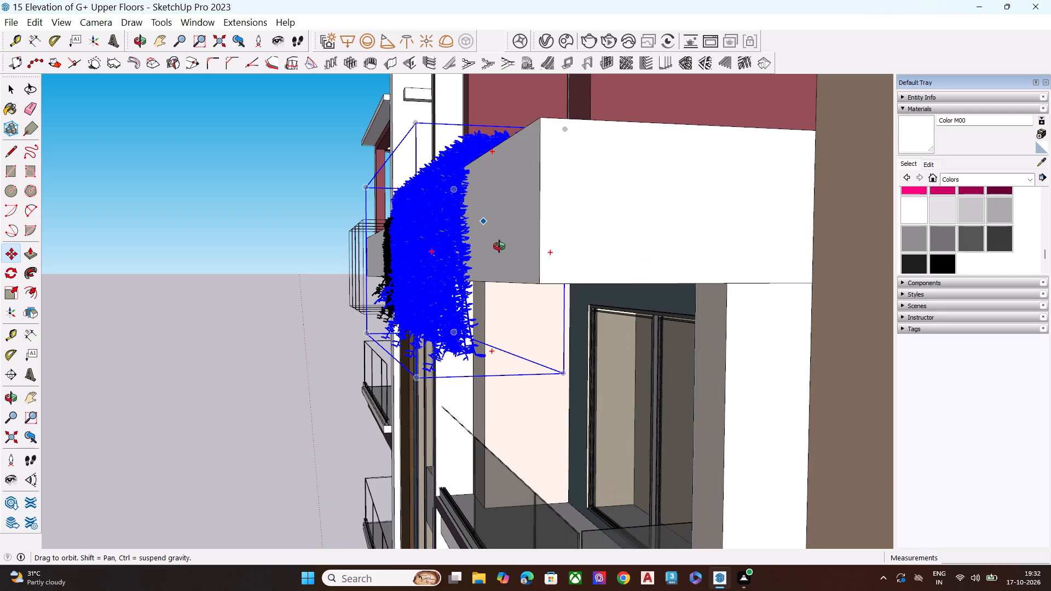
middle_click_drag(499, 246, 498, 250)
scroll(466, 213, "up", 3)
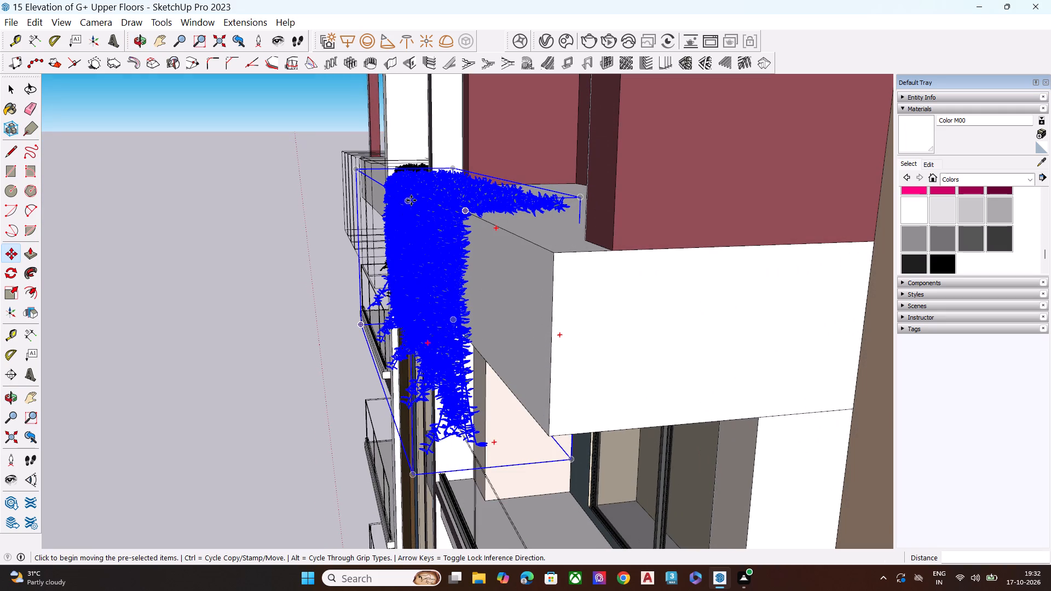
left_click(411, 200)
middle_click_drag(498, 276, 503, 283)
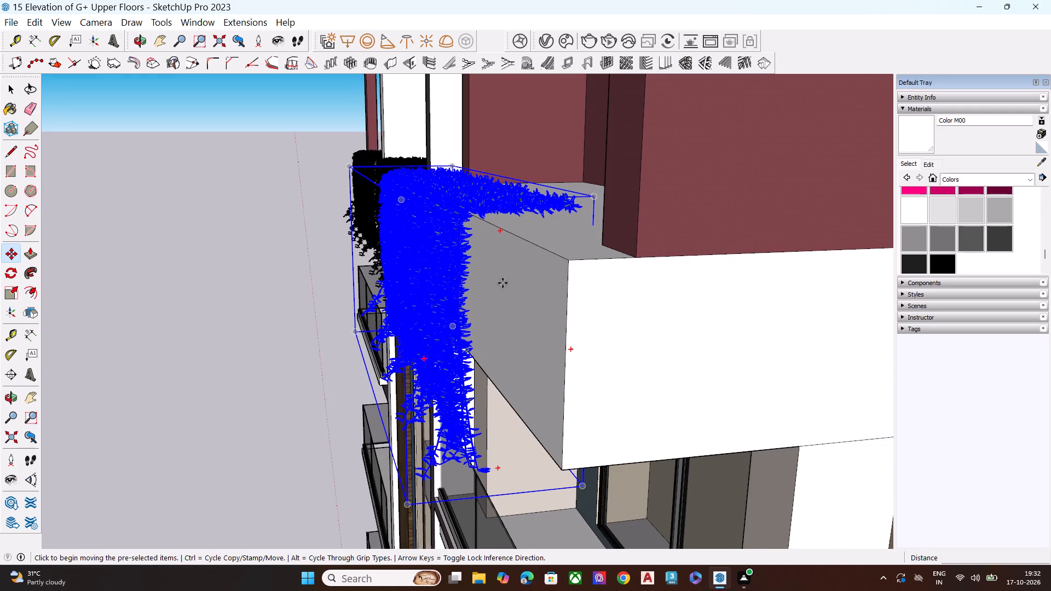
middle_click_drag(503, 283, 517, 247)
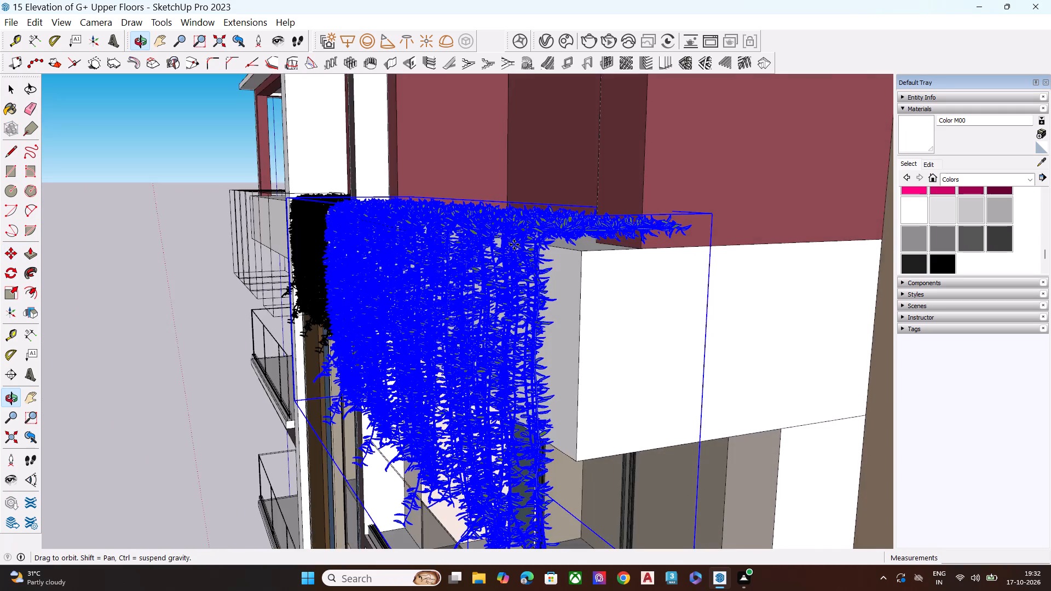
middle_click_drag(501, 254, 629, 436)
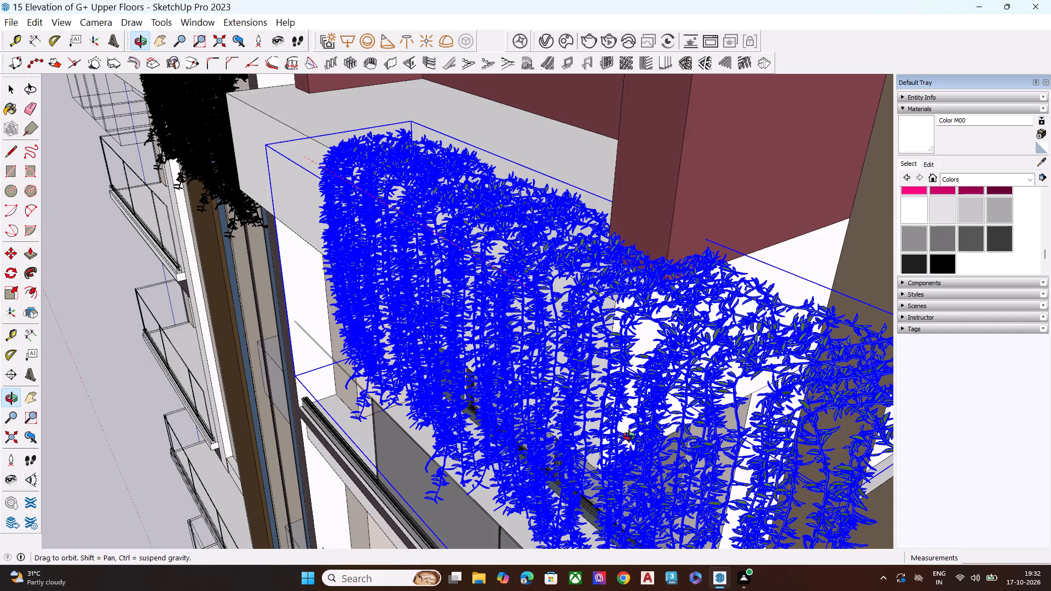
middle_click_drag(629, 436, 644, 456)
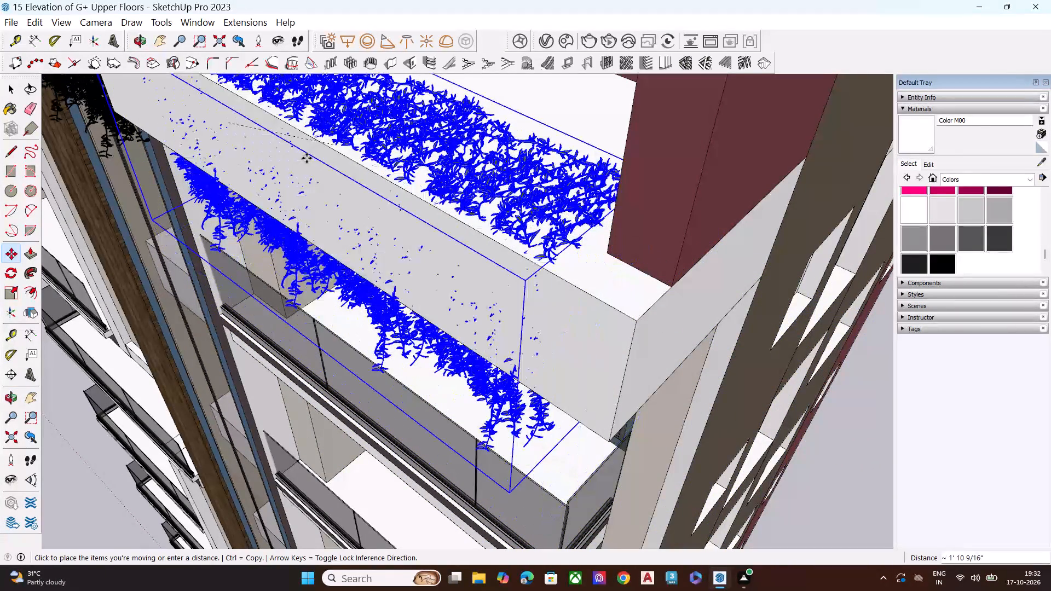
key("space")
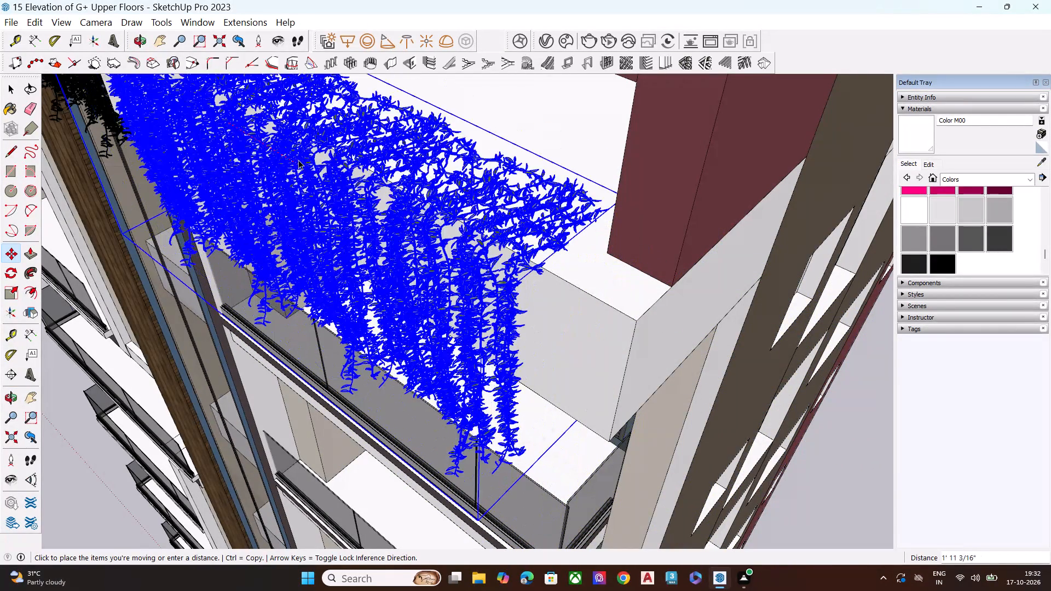
Move the end bay's ivy group about 1' 3" along the red axis, away from the central bay, along its projecting white band, and deselect.
scroll(344, 169, "down", 7)
middle_click_drag(461, 251, 455, 182)
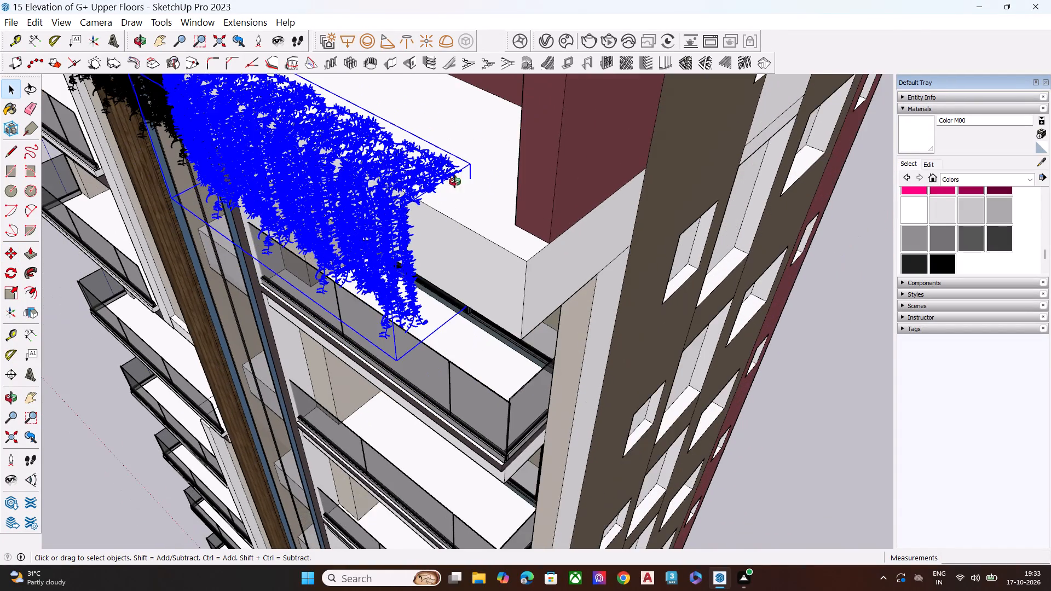
middle_click_drag(455, 182, 683, 183)
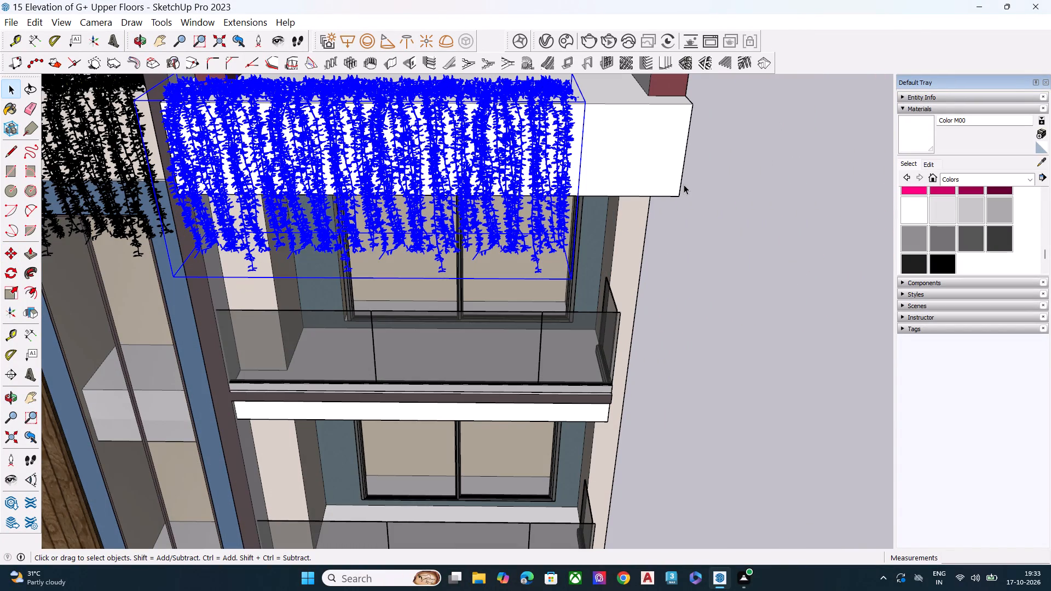
scroll(710, 205, "down", 6)
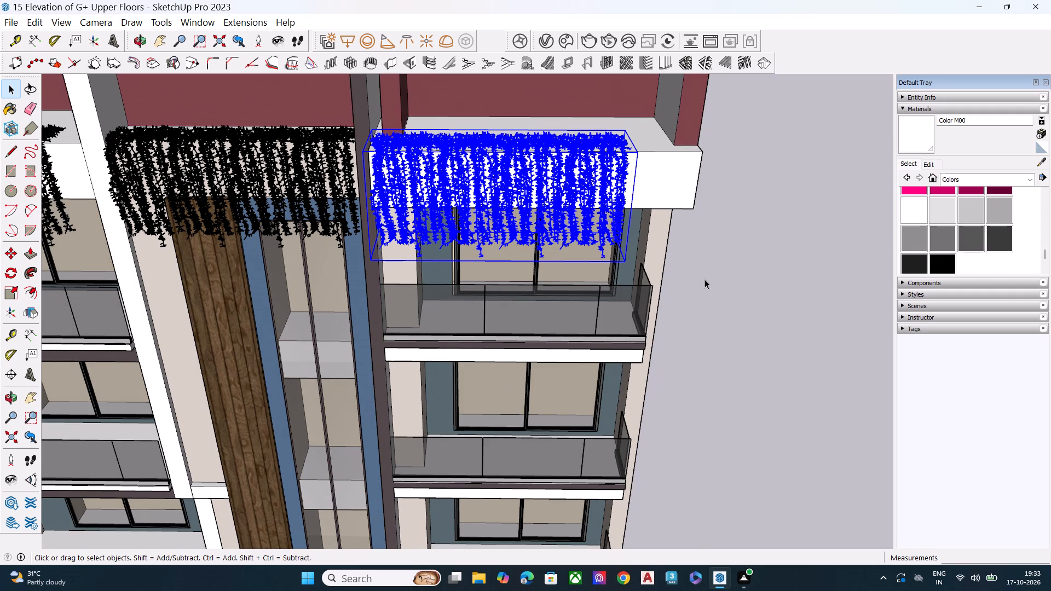
scroll(400, 124, "up", 4)
scroll(374, 122, "down", 1)
scroll(373, 123, "up", 10)
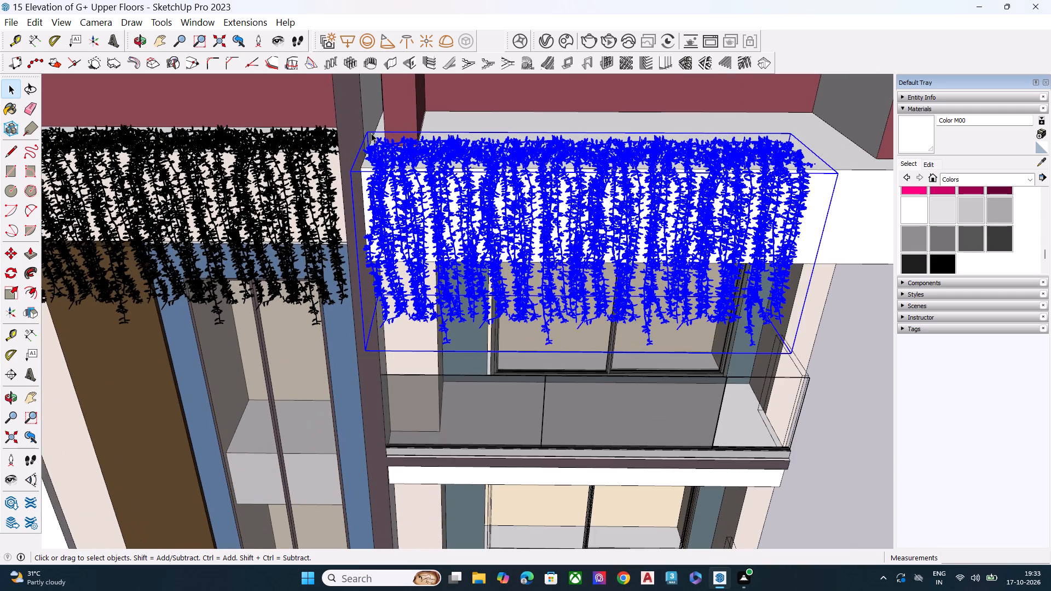
key("m")
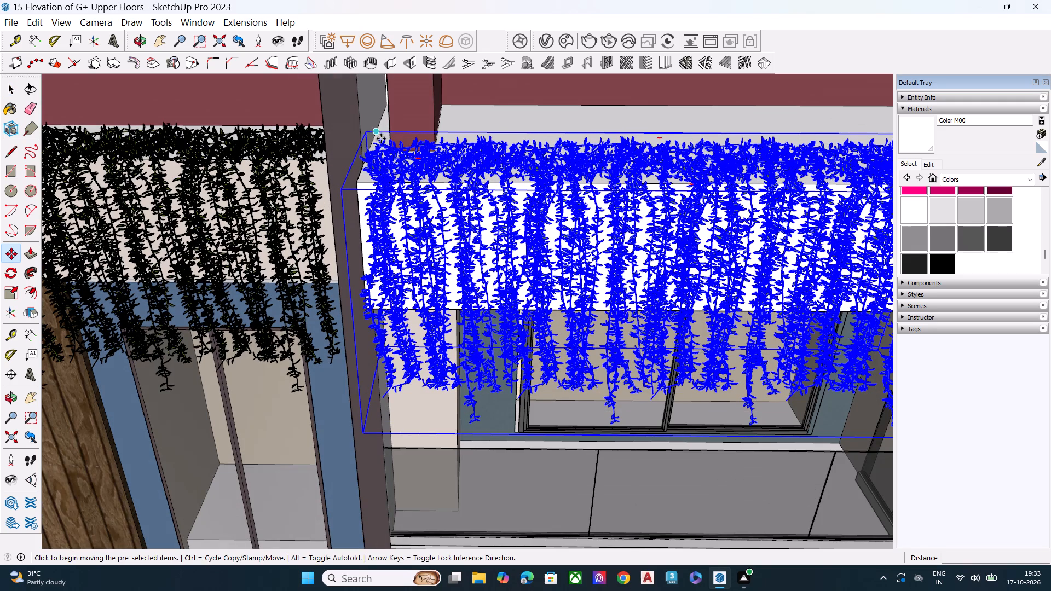
left_click(368, 130)
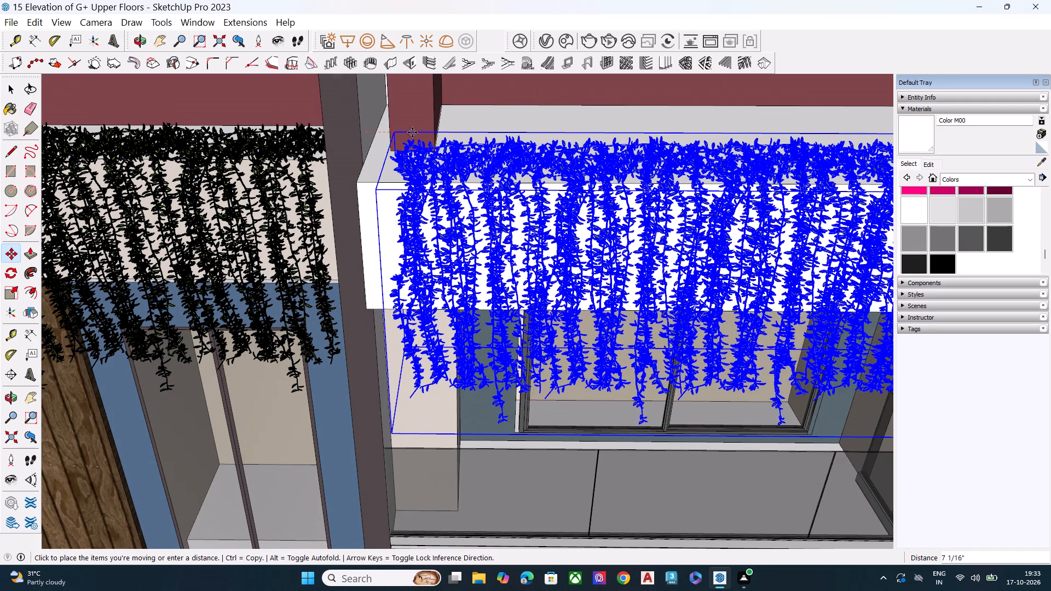
left_click(425, 132)
key("space")
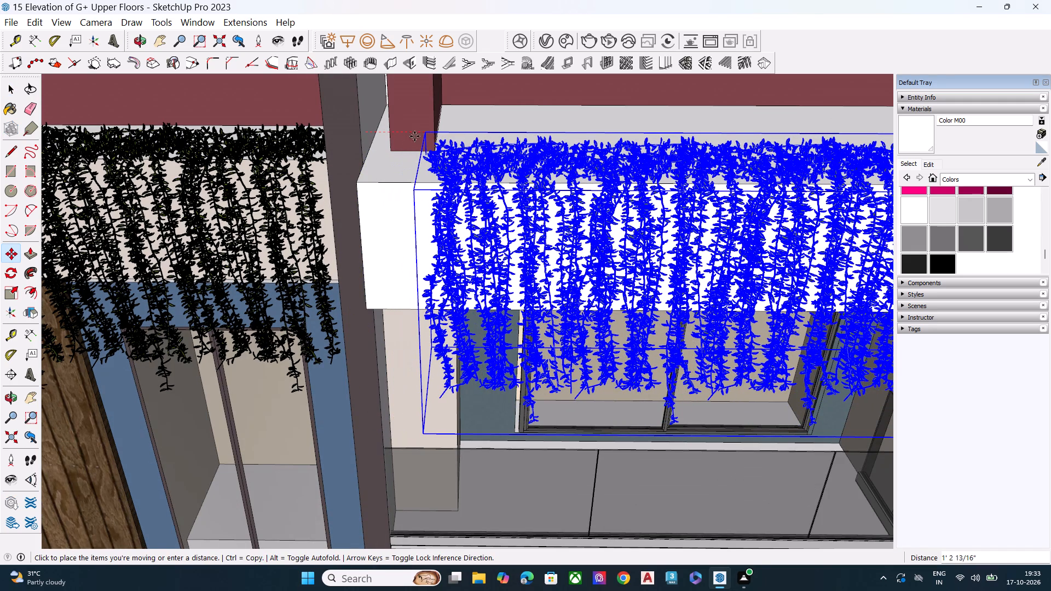
scroll(359, 136, "down", 17)
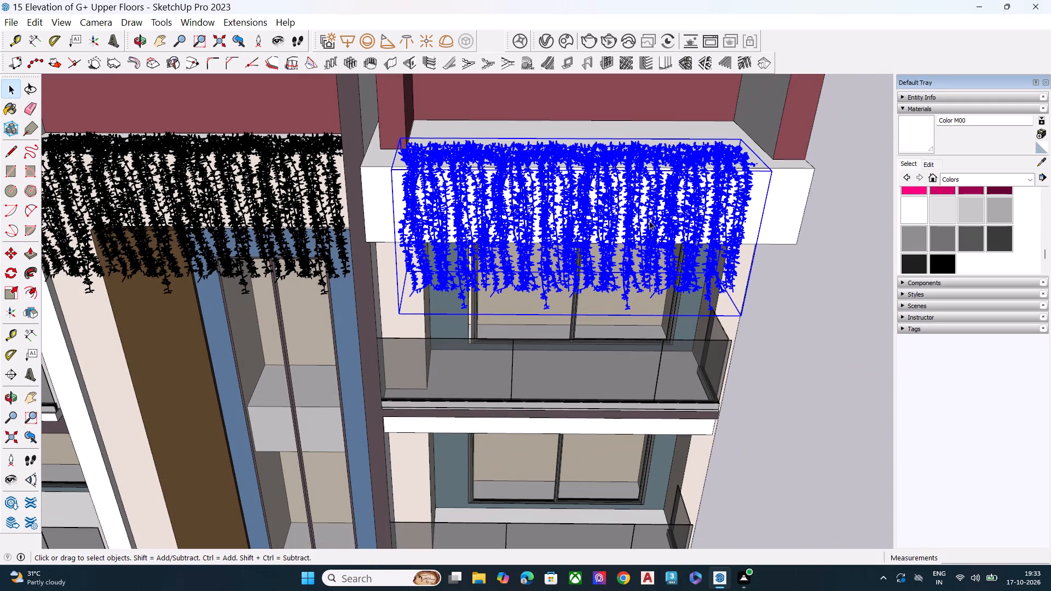
left_click(823, 282)
Examine the spacing of the three ivy groups across the top bands, both close up and against the whole tower facade.
scroll(729, 246, "down", 3)
scroll(729, 246, "up", 1)
scroll(729, 246, "down", 8)
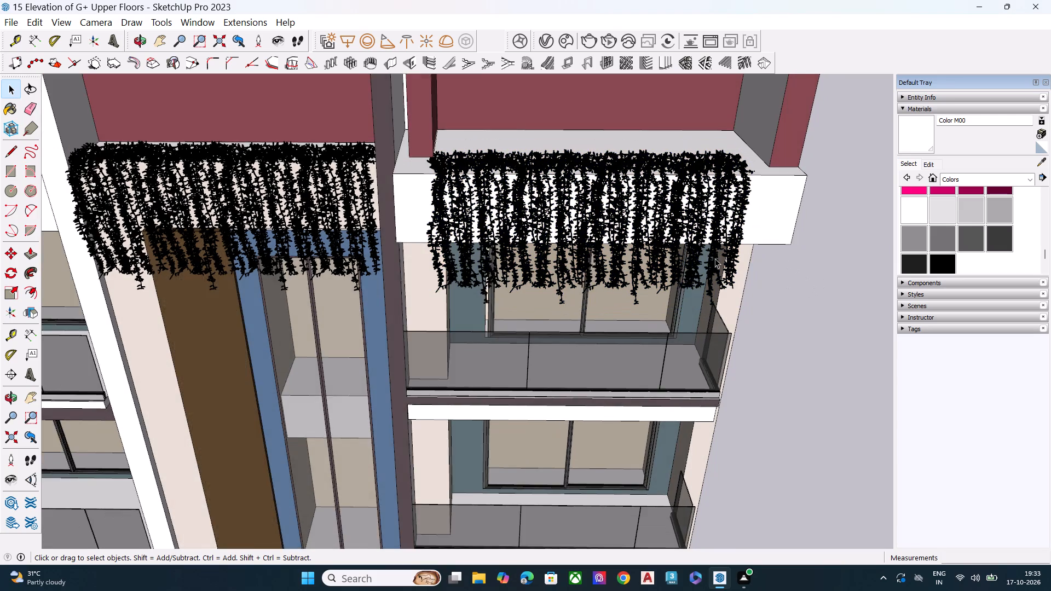
scroll(715, 258, "down", 2)
scroll(715, 258, "up", 2)
scroll(715, 258, "down", 9)
scroll(715, 258, "up", 1)
scroll(715, 258, "down", 3)
middle_click_drag(682, 283, 669, 215)
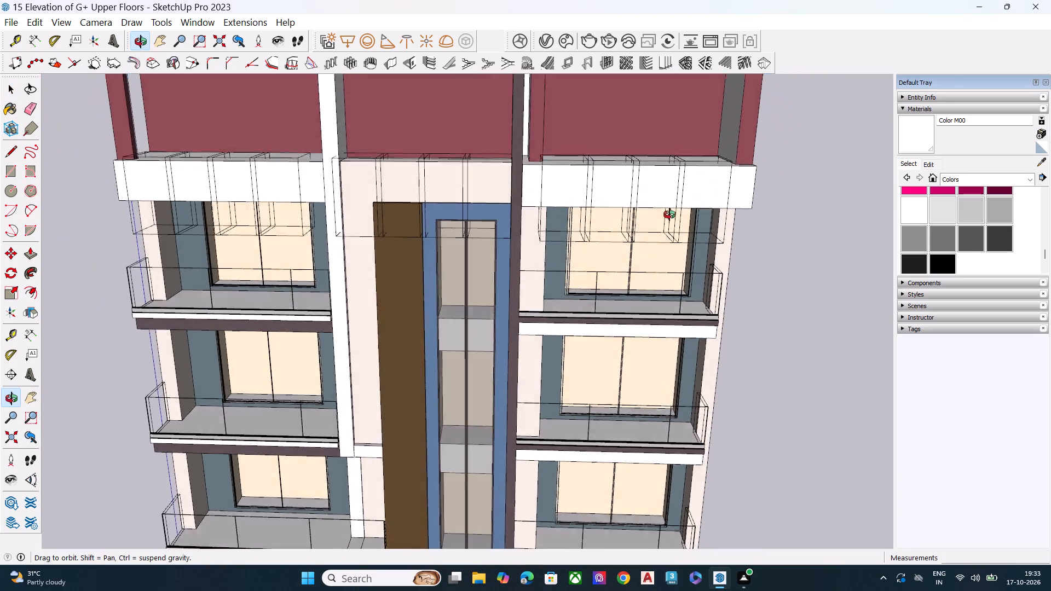
middle_click_drag(669, 215, 687, 173)
scroll(687, 173, "up", 1)
scroll(687, 173, "down", 8)
scroll(741, 210, "down", 8)
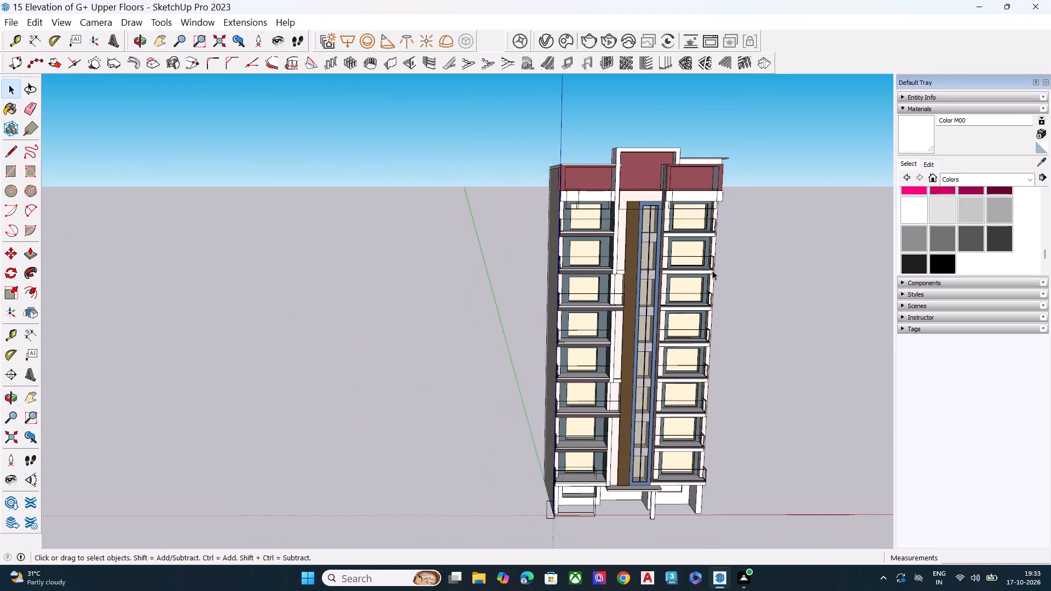
middle_click_drag(712, 270, 685, 231)
scroll(697, 244, "up", 1)
left_click(770, 300)
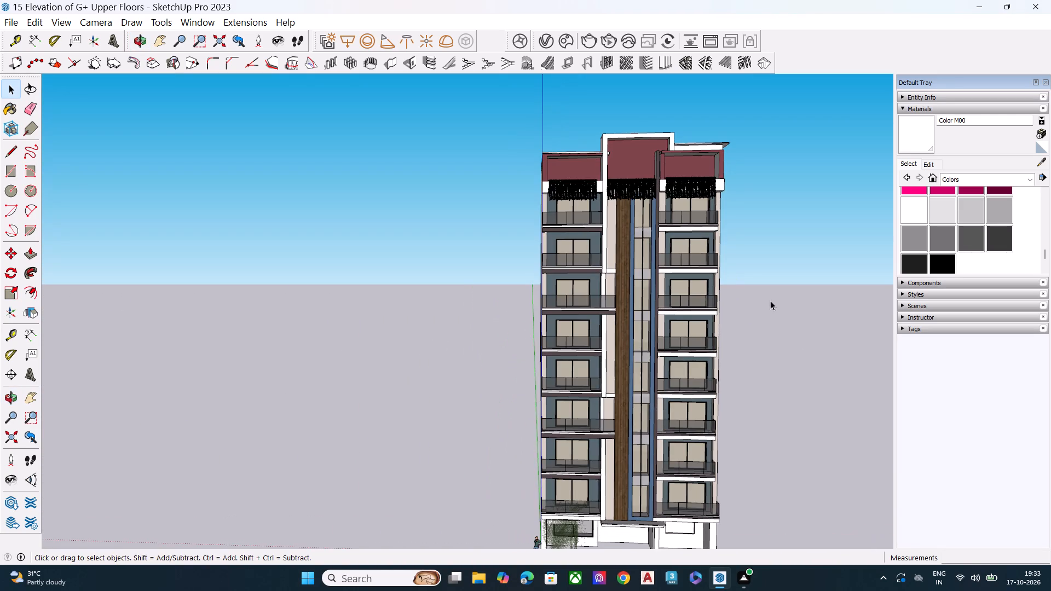
scroll(696, 262, "up", 8)
scroll(708, 254, "down", 8)
scroll(678, 207, "up", 6)
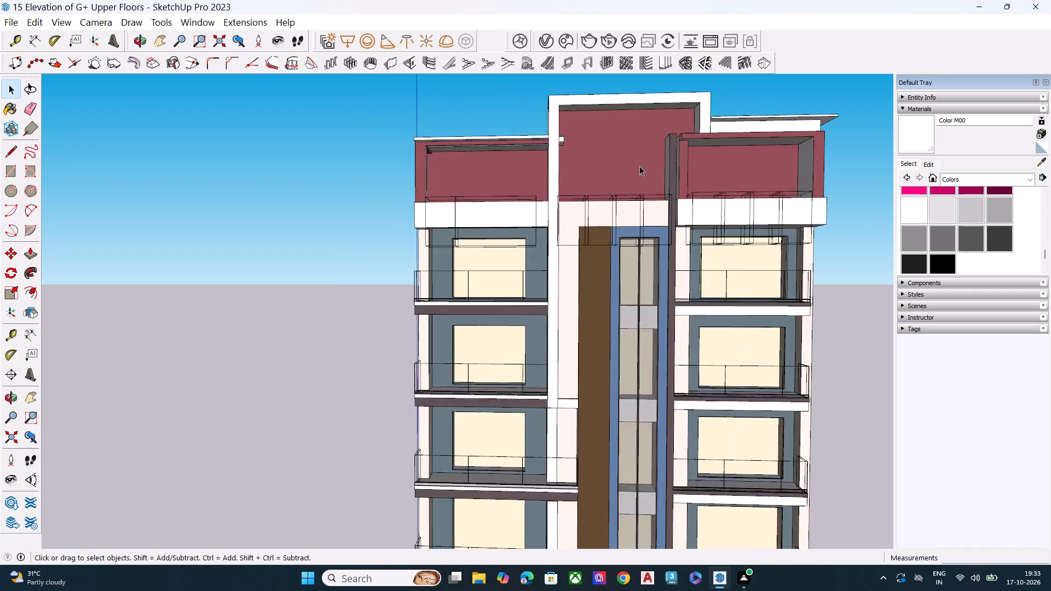
scroll(639, 166, "up", 3)
scroll(657, 202, "down", 4)
scroll(732, 254, "down", 4)
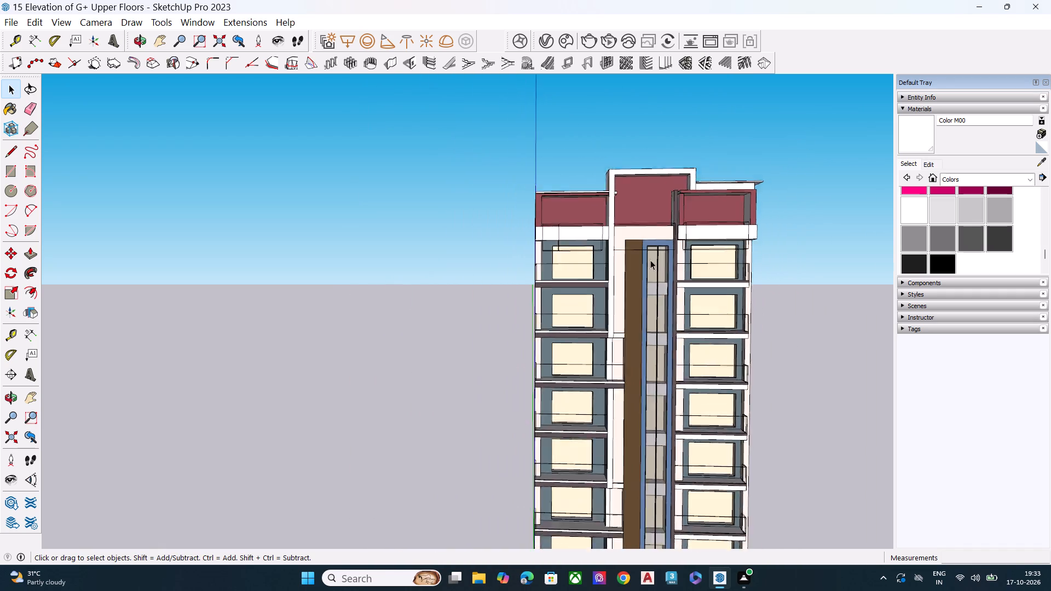
scroll(650, 260, "down", 3)
scroll(886, 302, "up", 7)
scroll(752, 289, "down", 2)
scroll(590, 258, "up", 4)
scroll(478, 238, "up", 2)
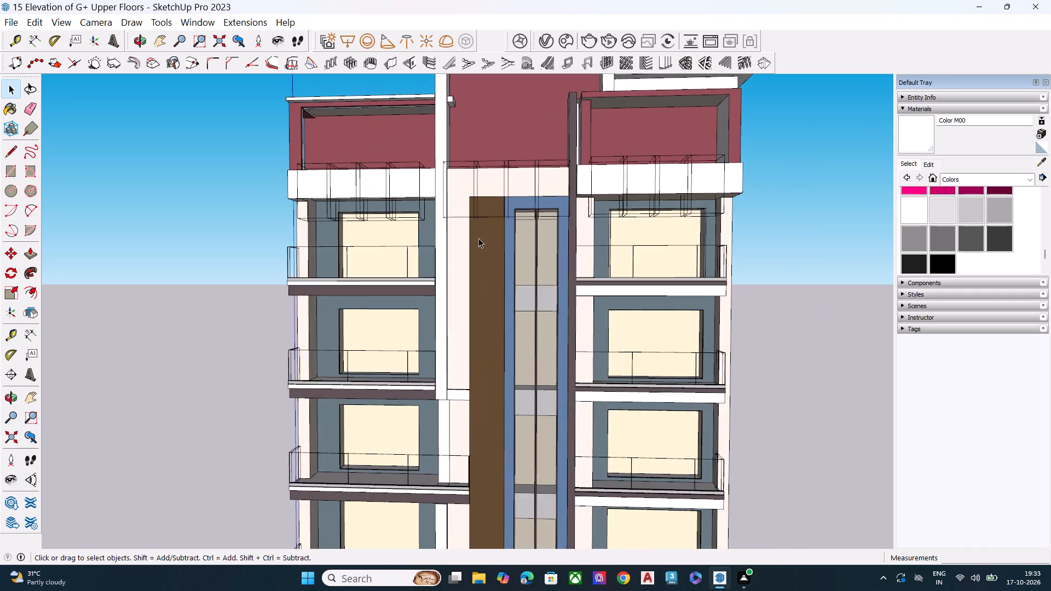
scroll(482, 236, "up", 2)
left_click(837, 260)
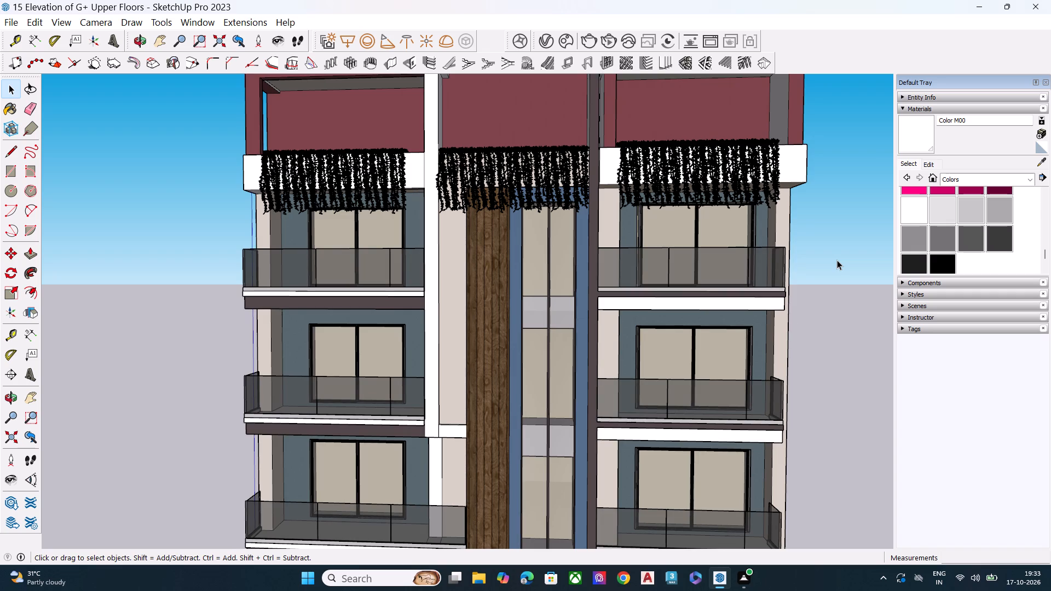
Import the Plant+2.skp hanging plant model from the Downloads folder.
scroll(663, 308, "down", 4)
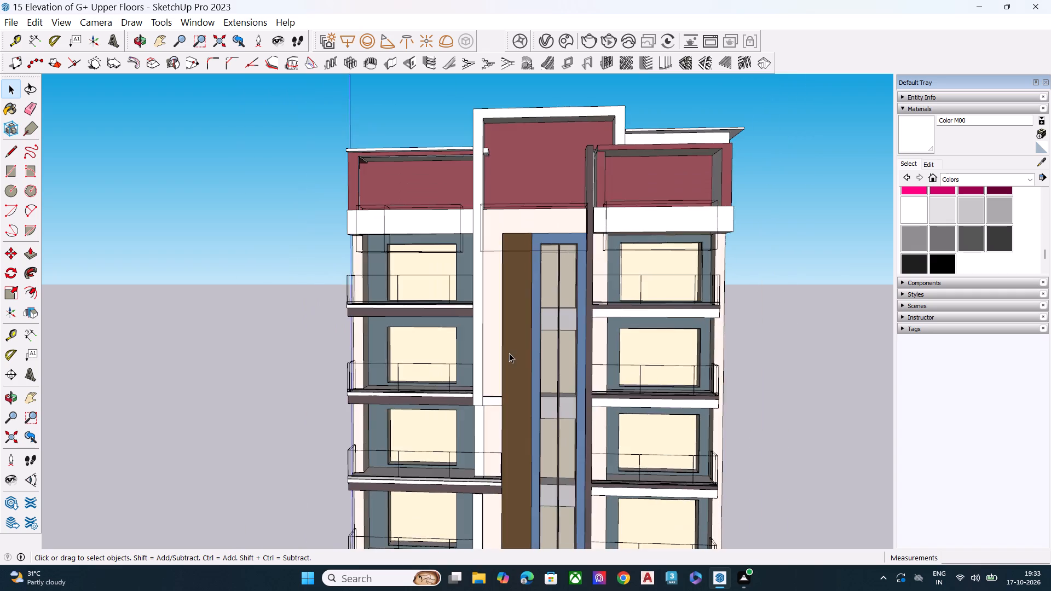
middle_click_drag(509, 353, 792, 384)
scroll(473, 322, "up", 6)
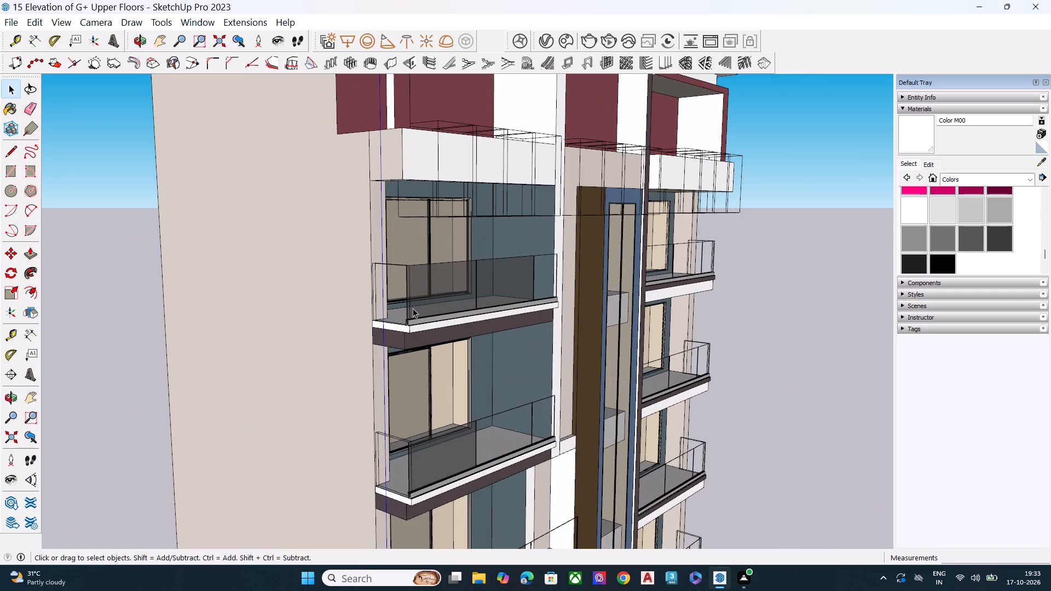
middle_click_drag(413, 308, 413, 412)
scroll(411, 411, "up", 9)
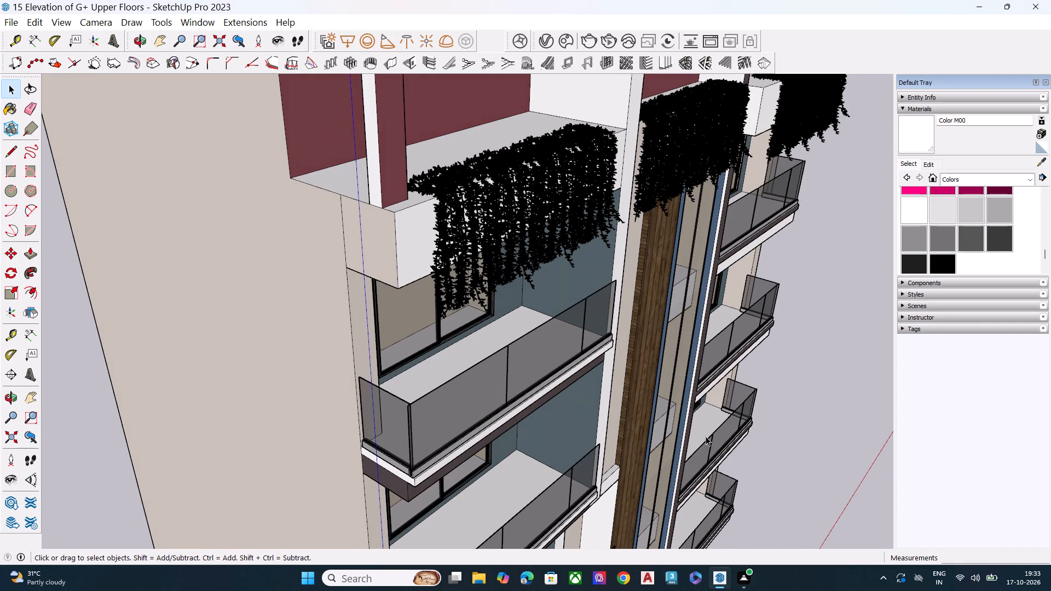
left_click(16, 23)
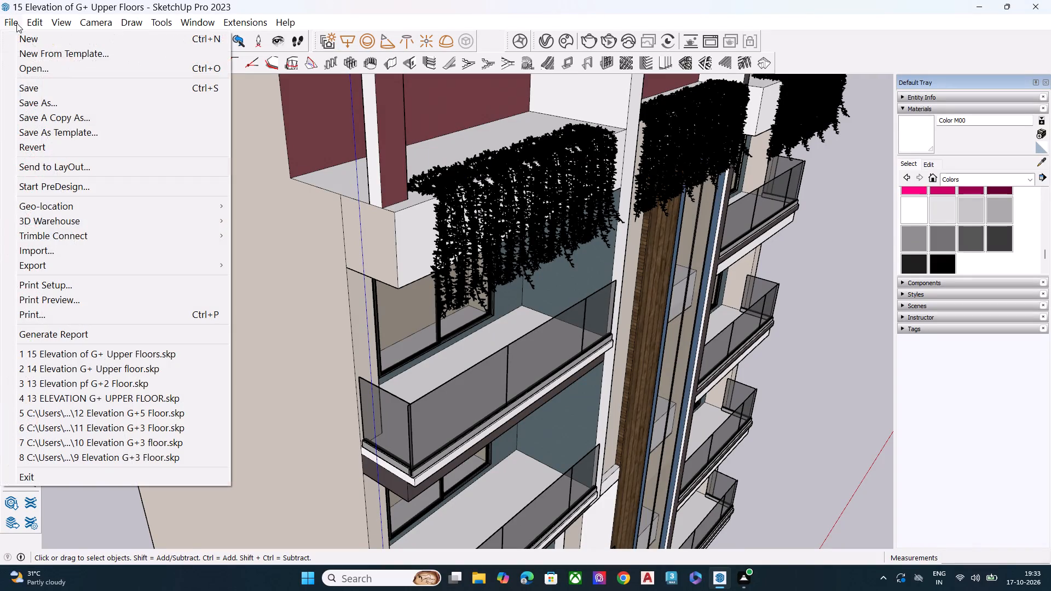
left_click(60, 254)
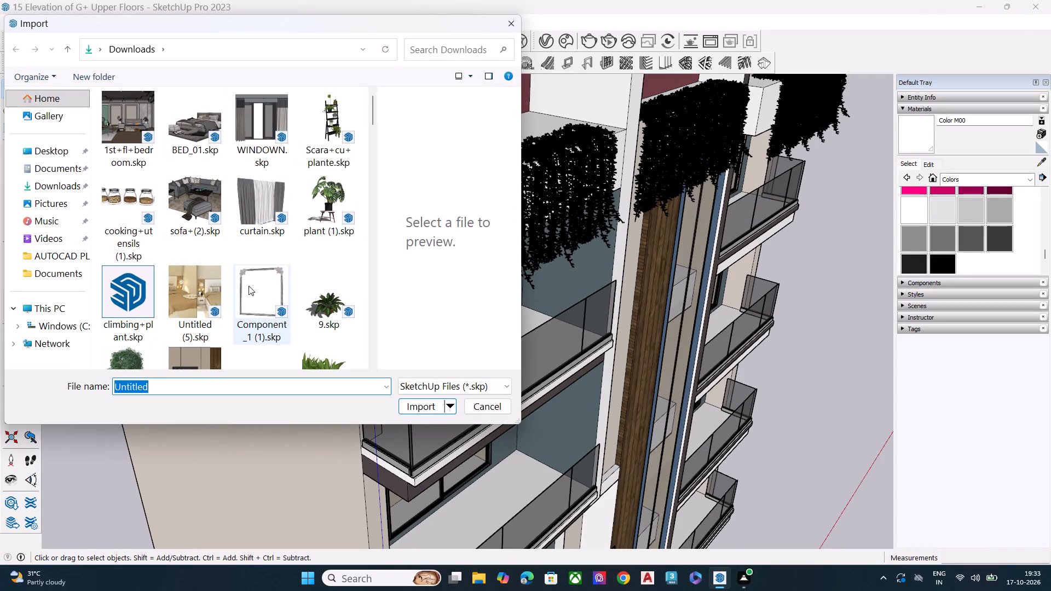
scroll(249, 286, "down", 2)
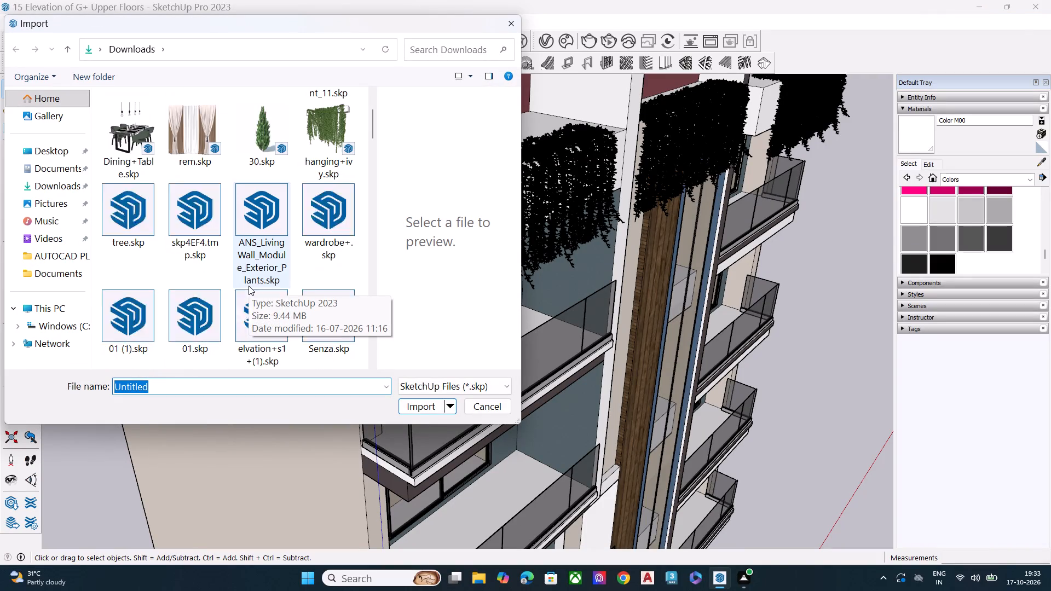
scroll(249, 286, "down", 1)
left_click(180, 230)
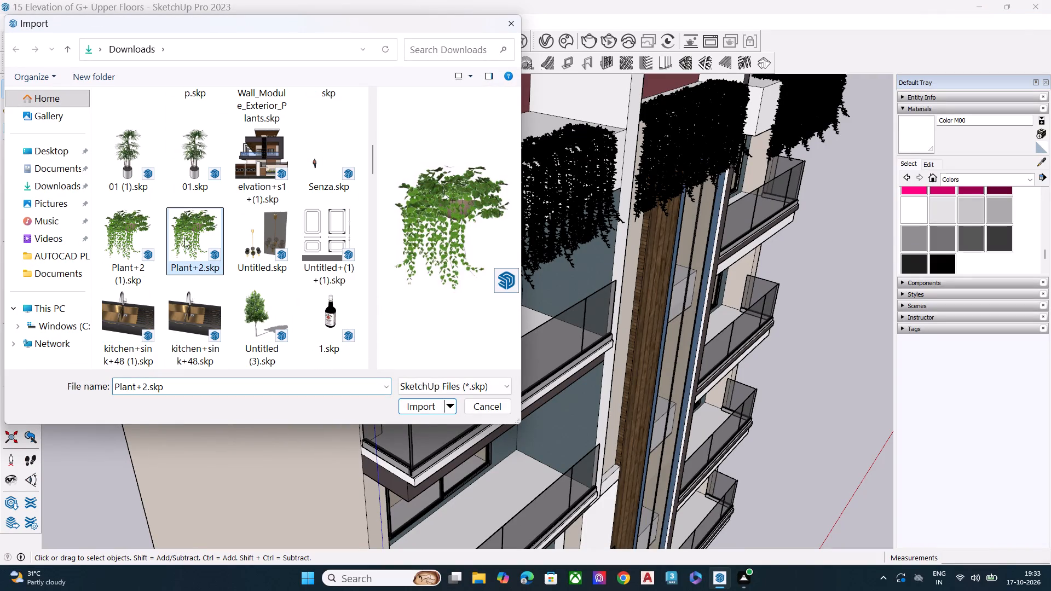
left_click(424, 411)
Place the imported hanging plant near the railing corner of the top balcony beside the blank side wall, below the ivy, and deselect.
scroll(447, 484, "down", 2)
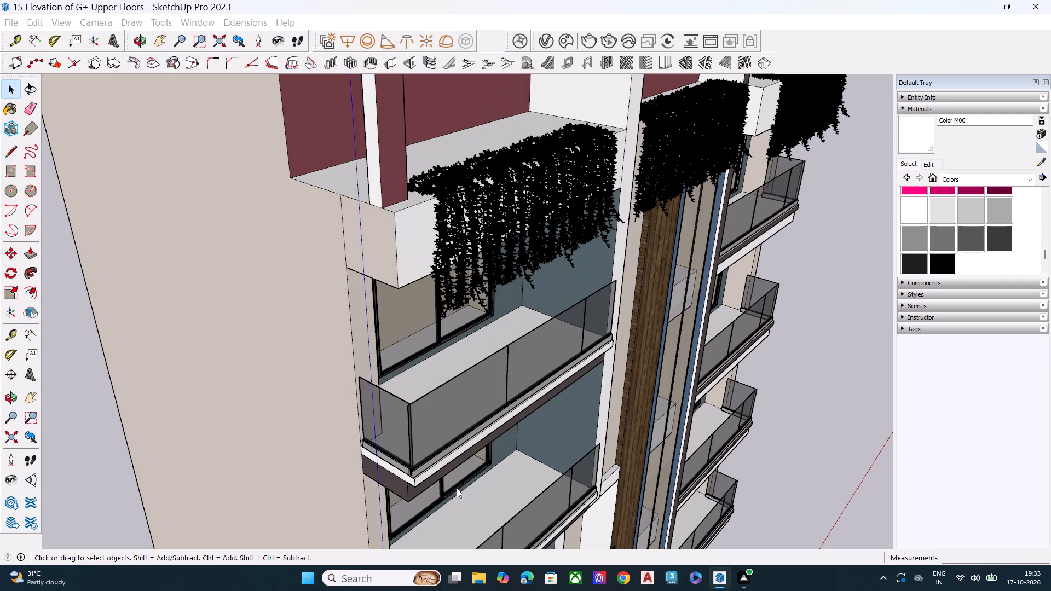
scroll(457, 488, "down", 1)
middle_click_drag(459, 482, 436, 435)
left_click(652, 346)
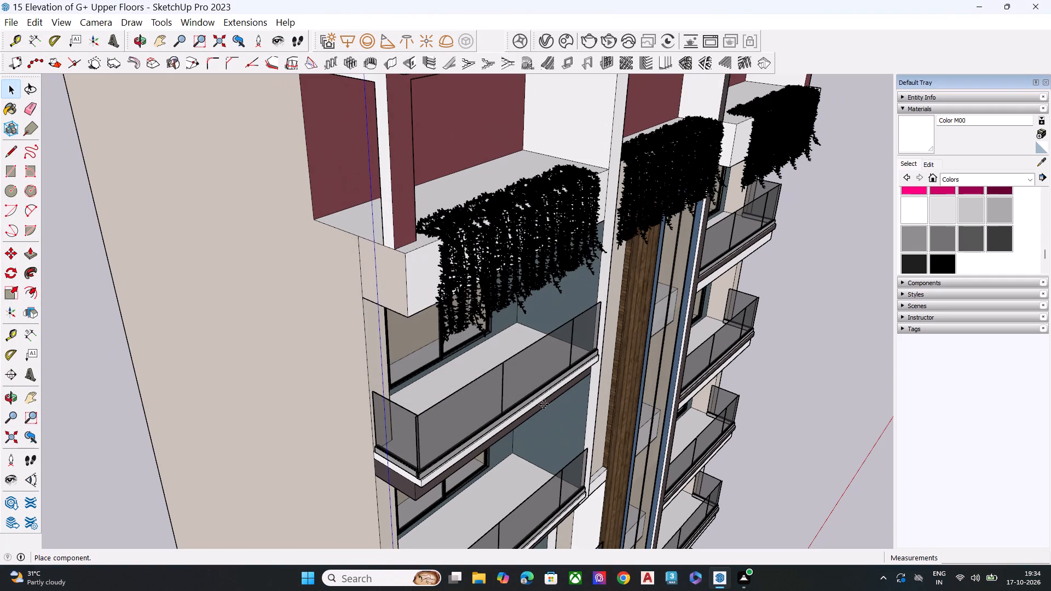
scroll(482, 416, "down", 1)
middle_click_drag(446, 405, 434, 279)
scroll(434, 279, "up", 1)
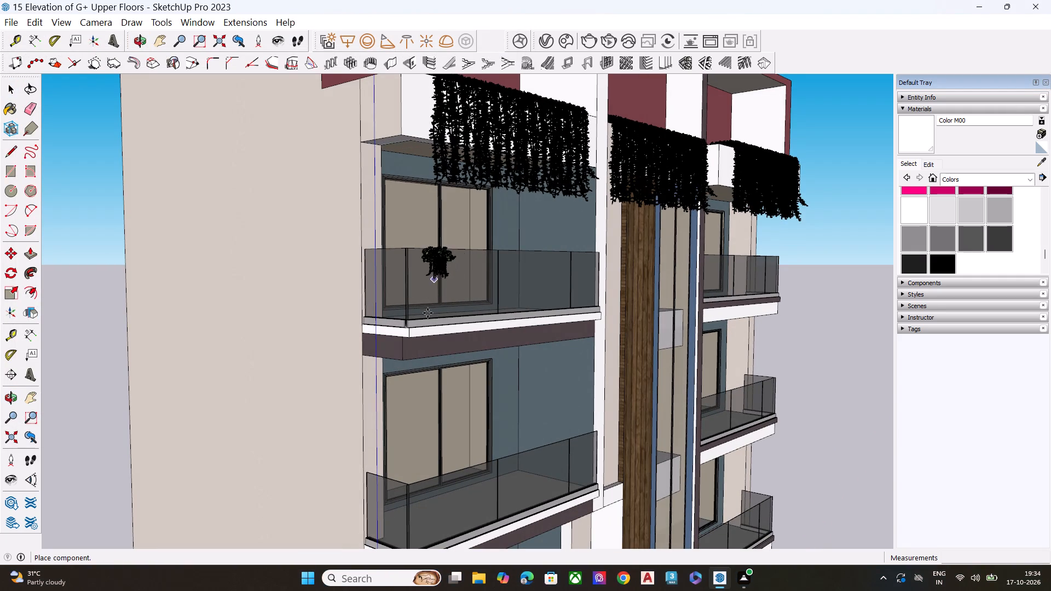
scroll(390, 242, "up", 1)
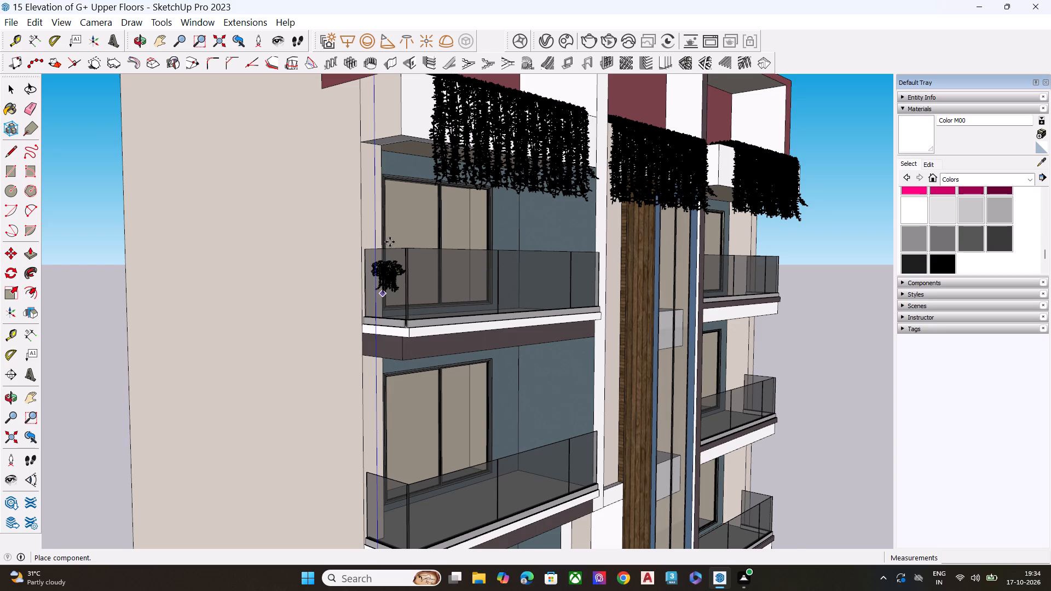
scroll(400, 138, "up", 2)
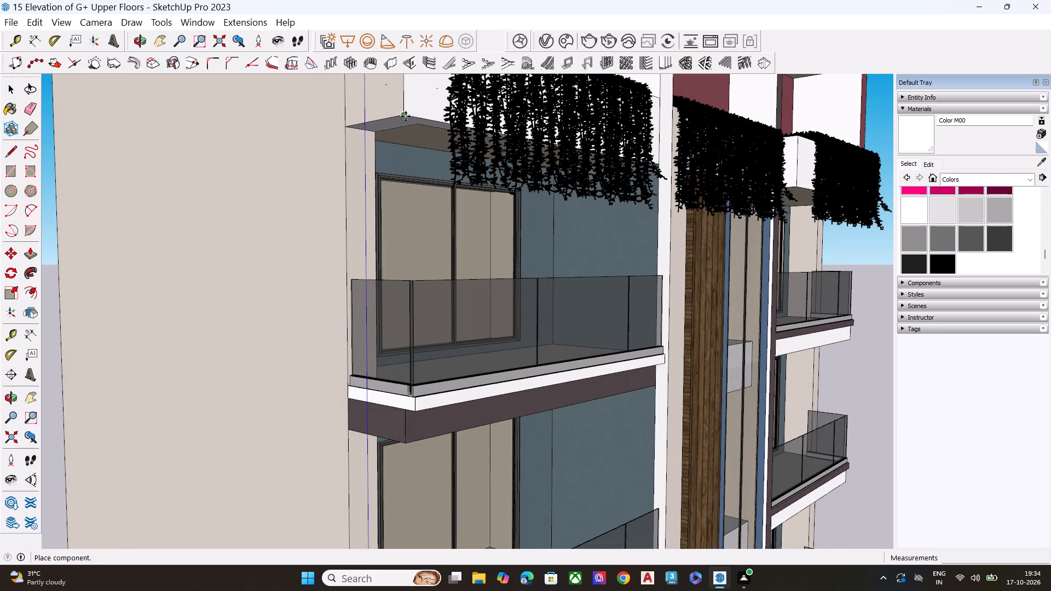
middle_click_drag(406, 117, 531, 310)
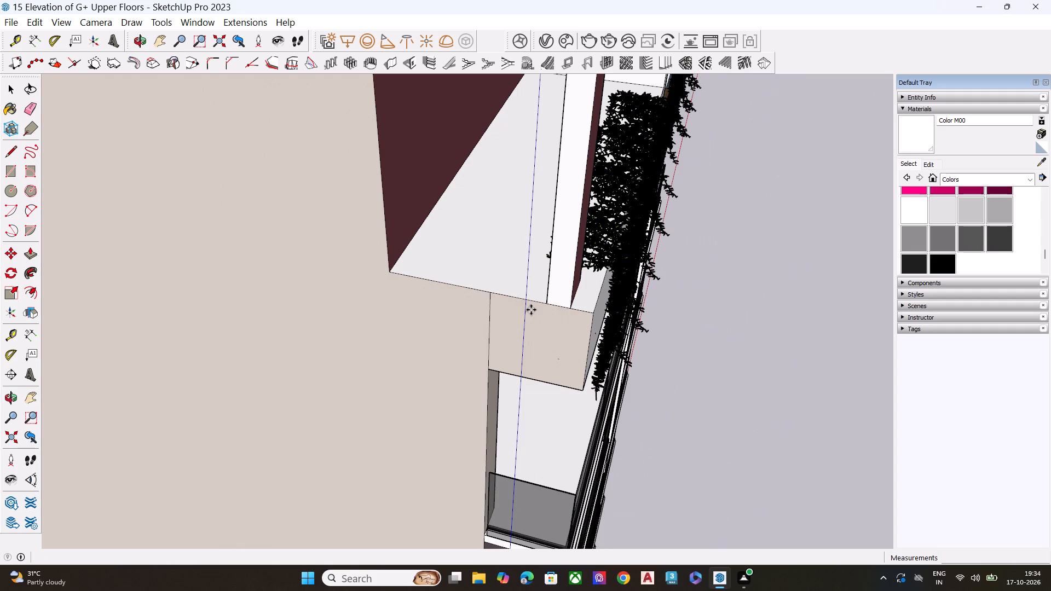
scroll(501, 312, "down", 5)
middle_click_drag(501, 306, 510, 182)
scroll(528, 256, "down", 7)
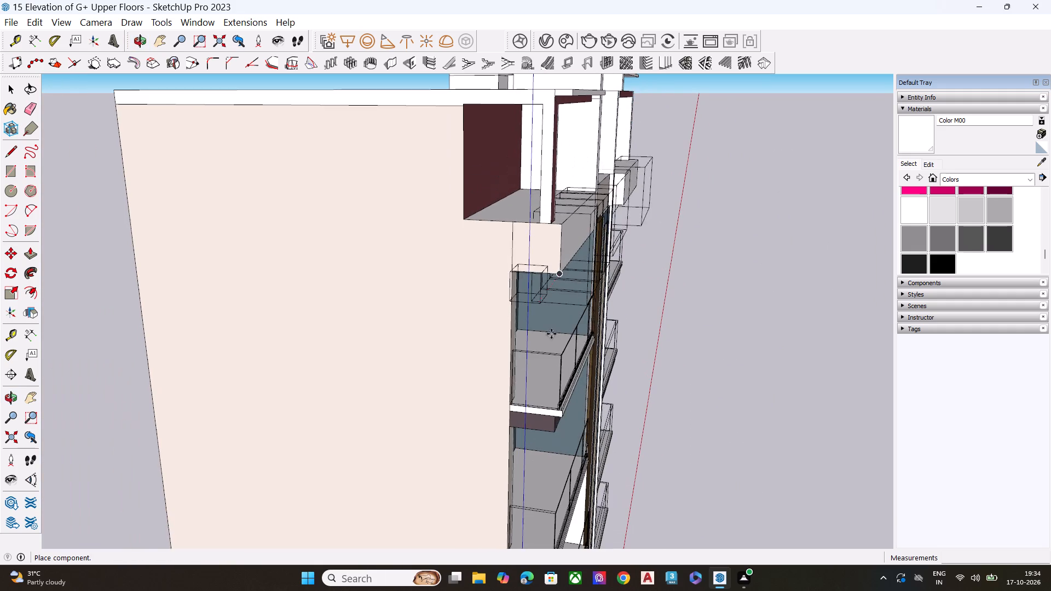
middle_click_drag(550, 335, 567, 282)
scroll(559, 263, "up", 3)
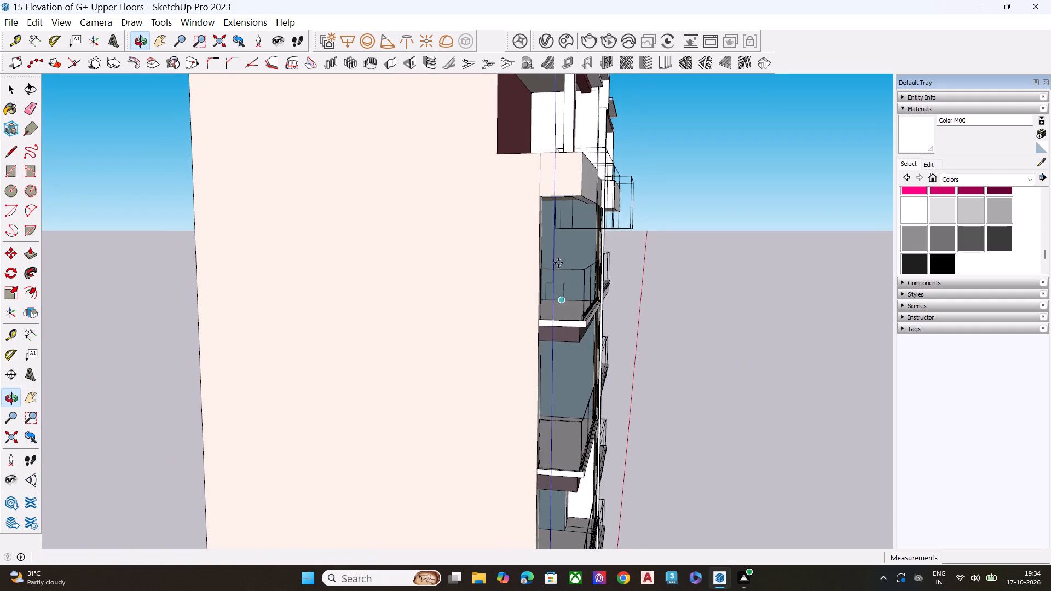
scroll(558, 263, "up", 5)
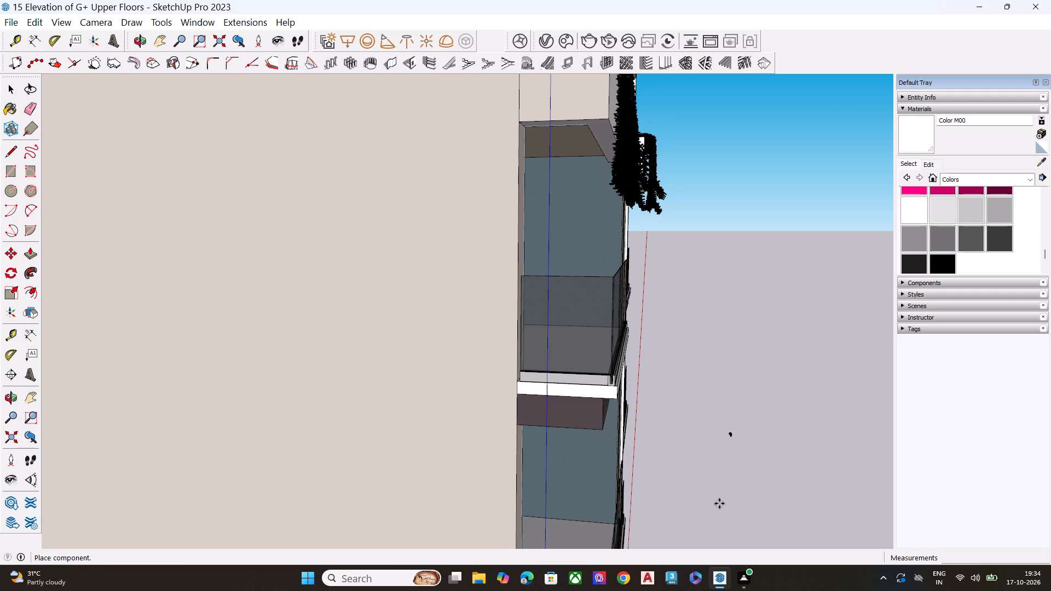
left_click(646, 248)
key("space")
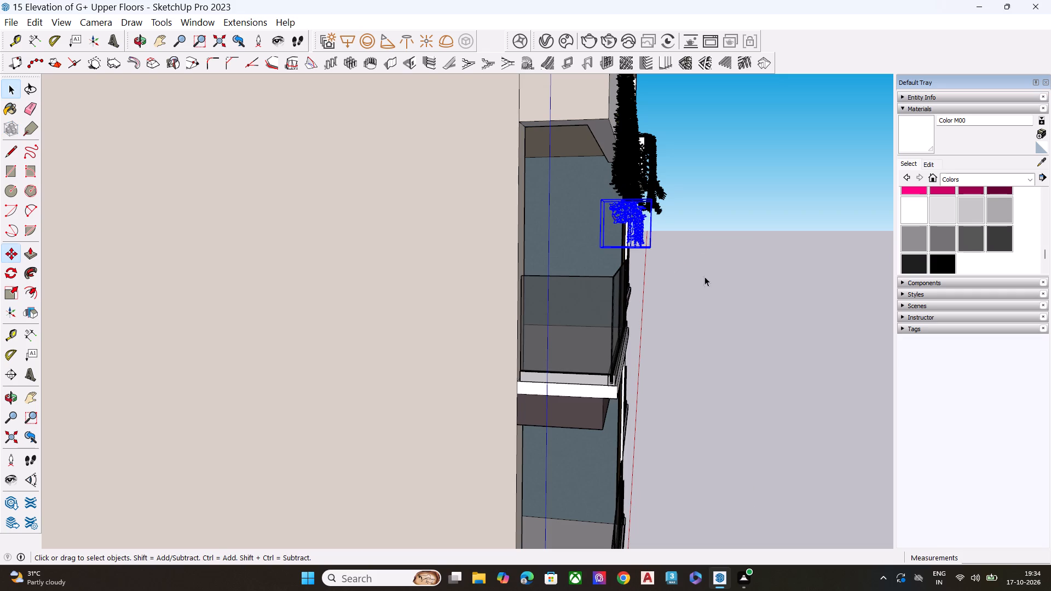
left_click(727, 280)
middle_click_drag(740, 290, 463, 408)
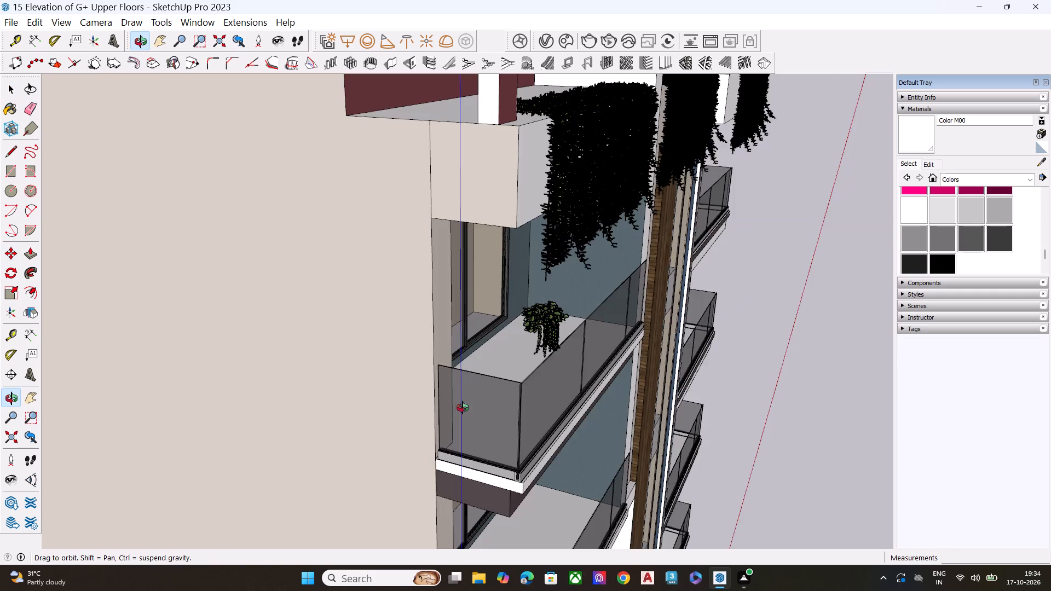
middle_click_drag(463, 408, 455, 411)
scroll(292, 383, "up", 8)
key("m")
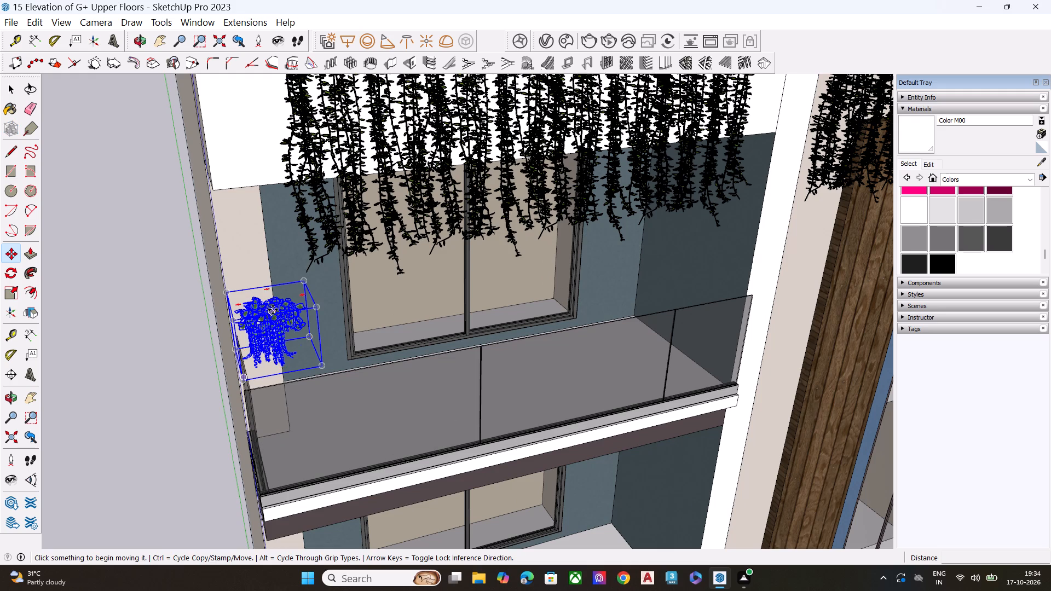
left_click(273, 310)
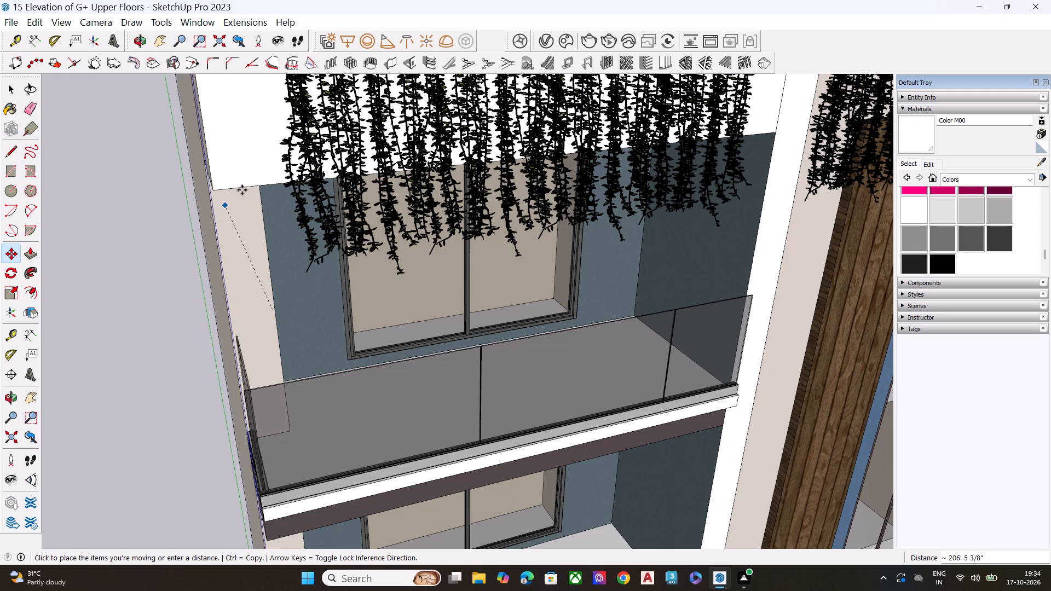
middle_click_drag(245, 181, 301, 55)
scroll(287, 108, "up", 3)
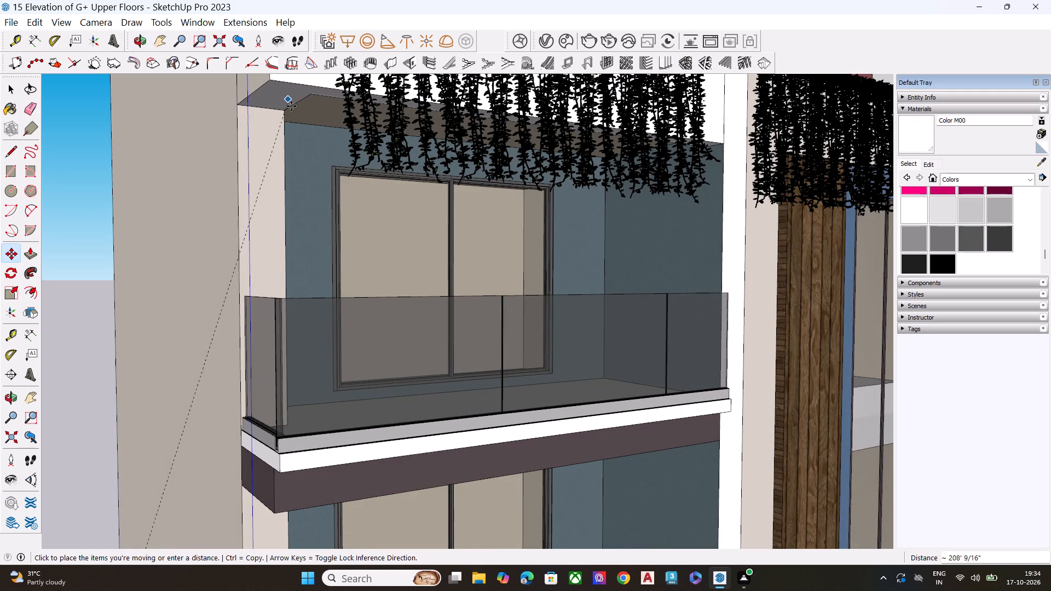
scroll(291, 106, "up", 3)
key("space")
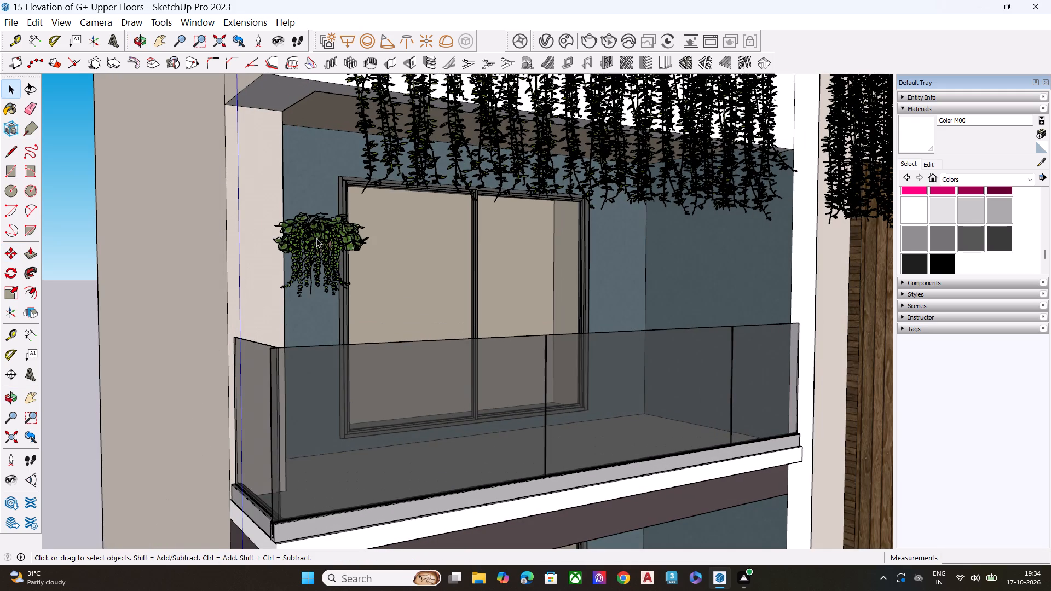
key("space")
Move the hanging plant about 2' 9" to the underside corner of the projecting white band above the top balcony, and deselect.
scroll(332, 256, "down", 7)
scroll(530, 285, "down", 6)
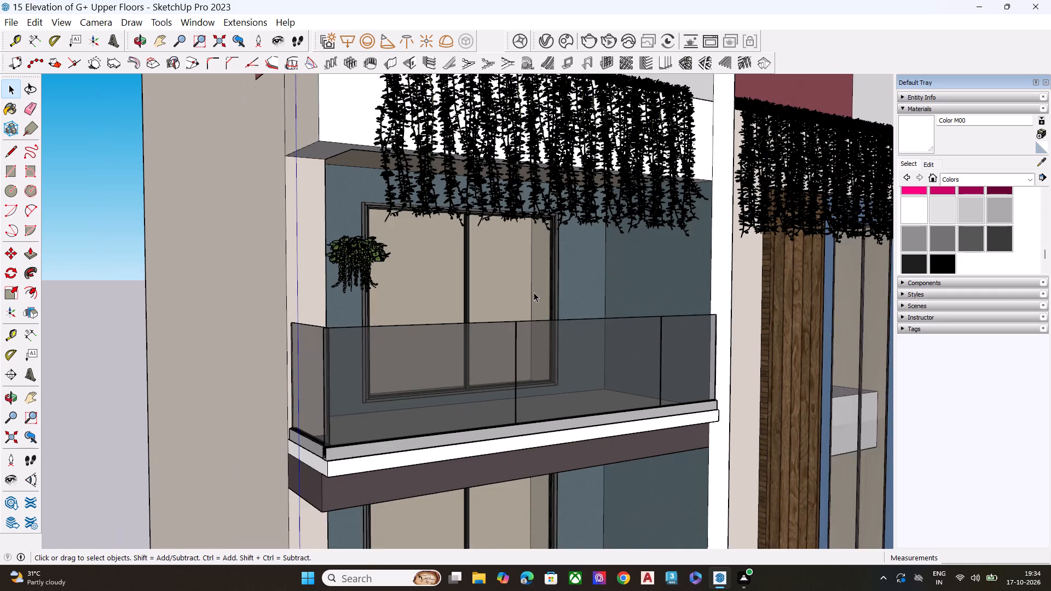
scroll(534, 292, "down", 13)
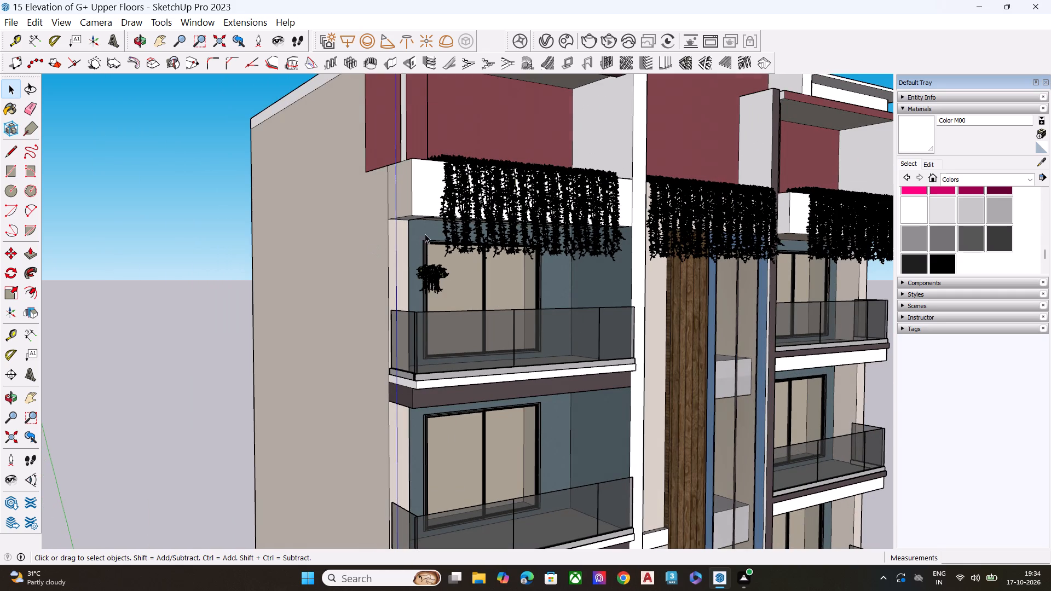
middle_click_drag(429, 232, 585, 228)
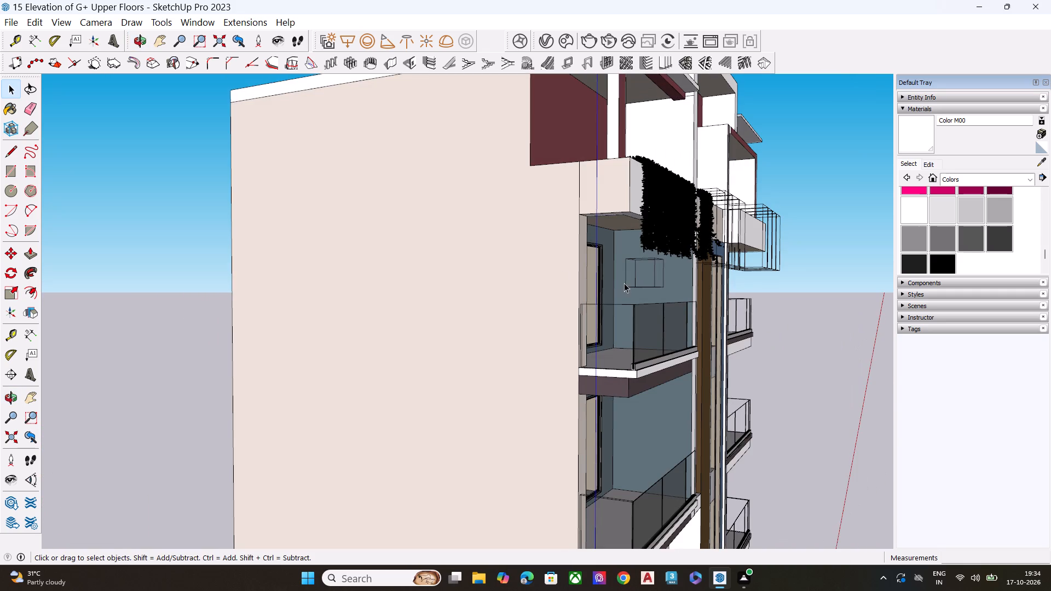
scroll(628, 281, "up", 11)
left_click(819, 310)
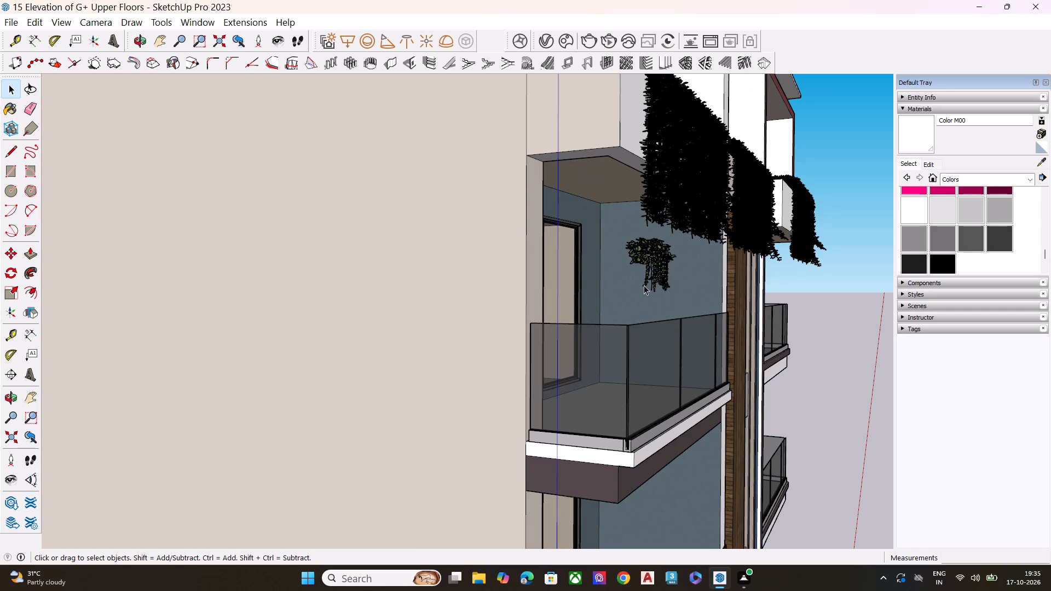
left_click(653, 264)
key("m")
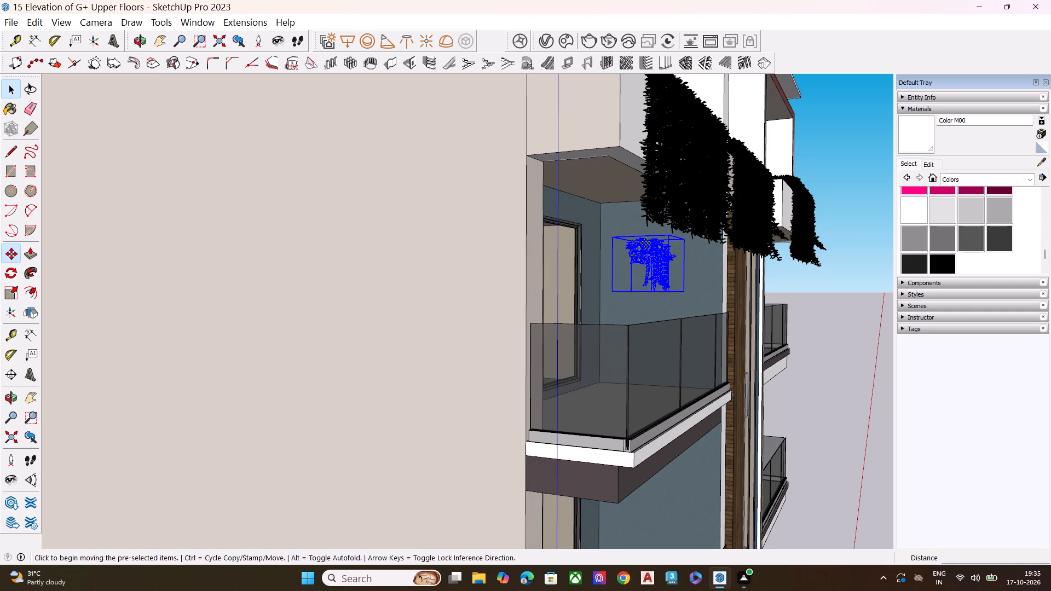
left_click(668, 237)
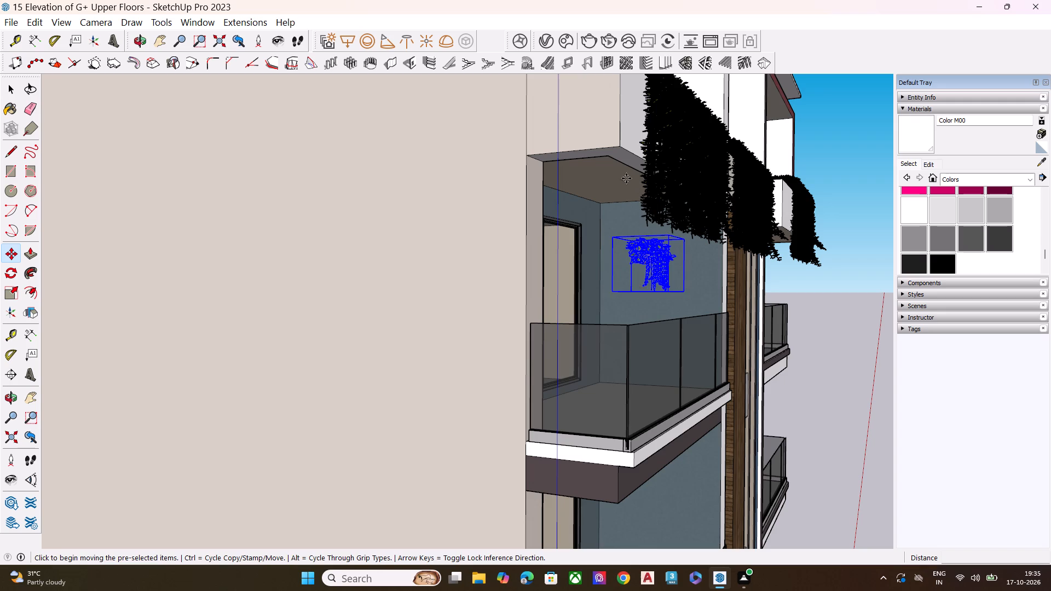
left_click(621, 147)
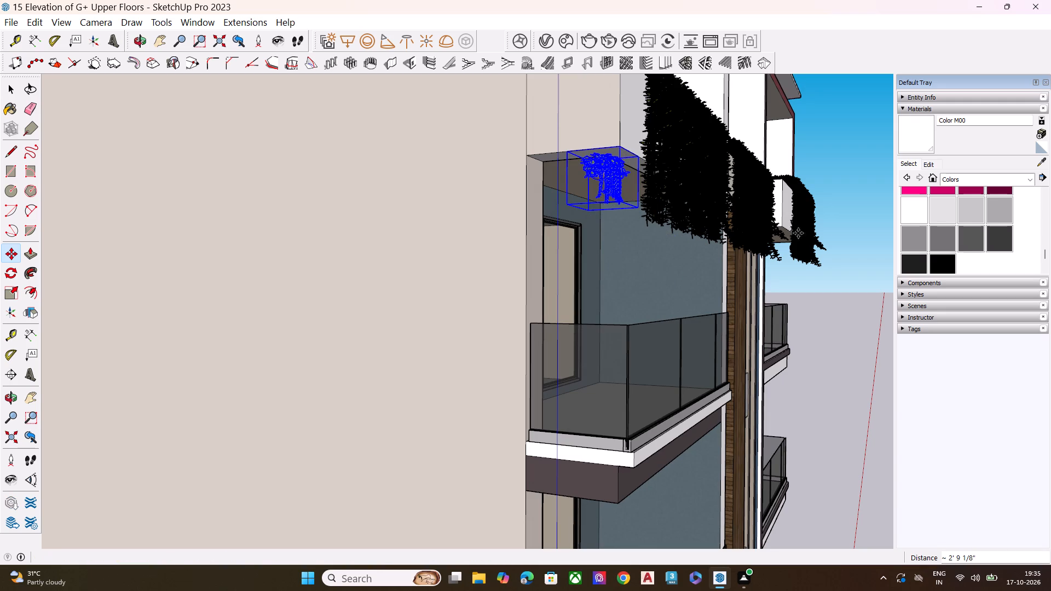
key("space")
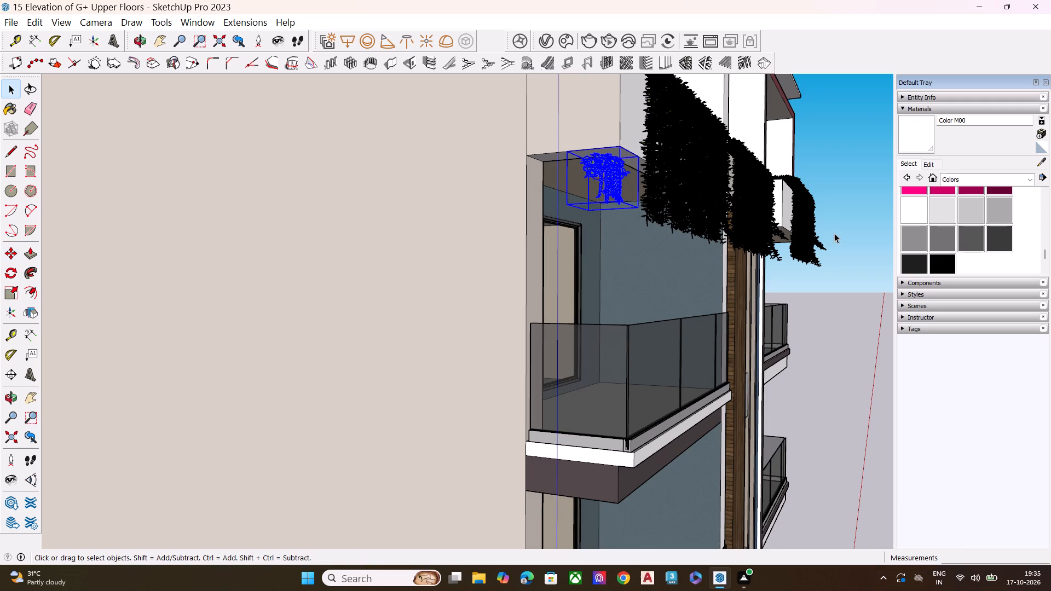
left_click(873, 246)
Stretch the hanging plant under the white band's corner downward to a vertical scale of about 1.42, and deselect.
middle_click_drag(804, 335, 818, 417)
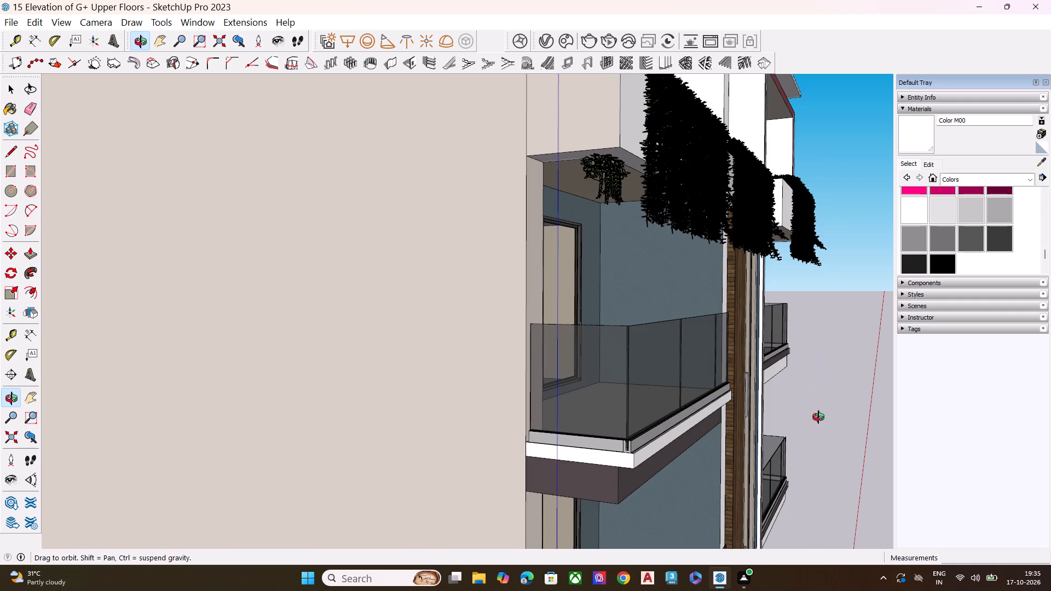
middle_click_drag(818, 417, 802, 414)
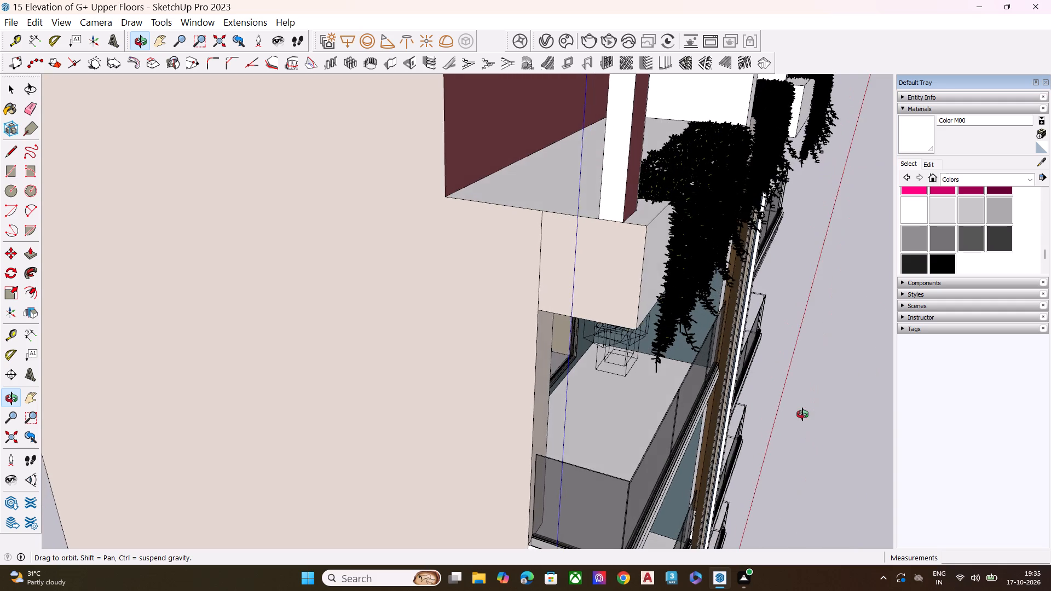
middle_click_drag(802, 414, 796, 385)
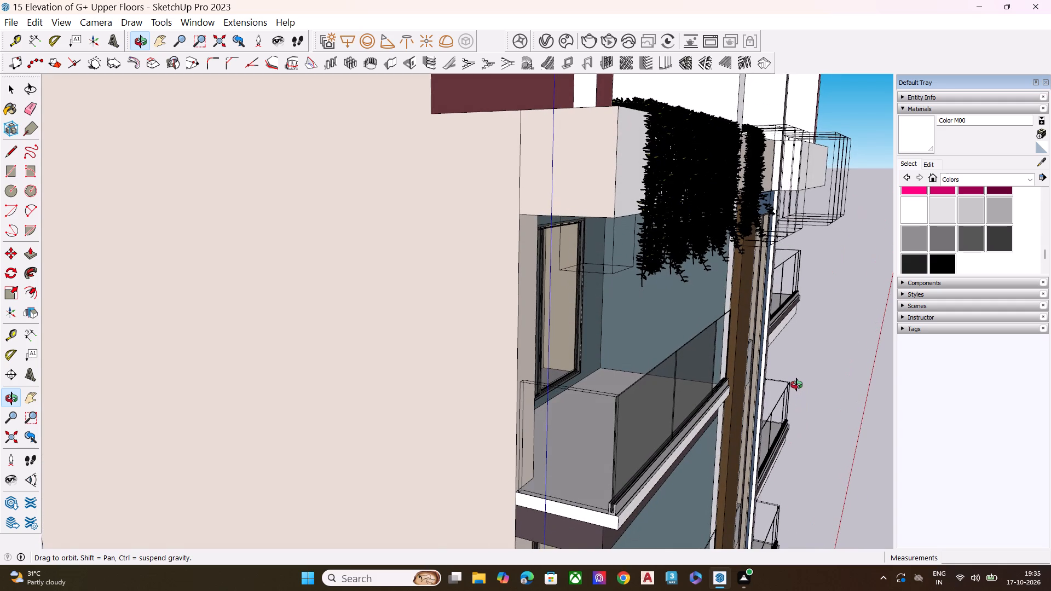
middle_click_drag(796, 385, 800, 357)
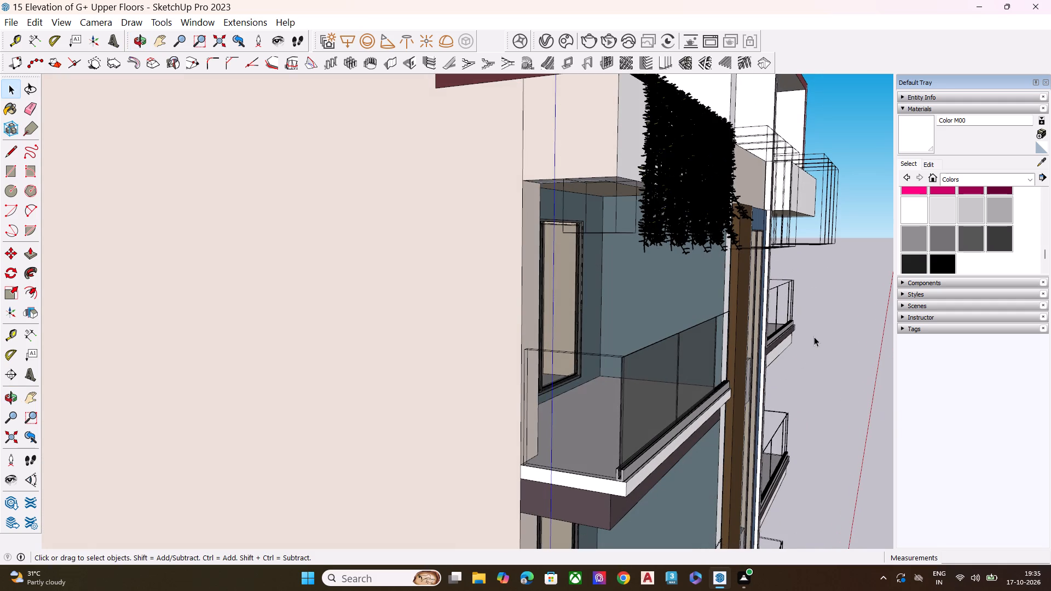
key("s")
left_click(608, 198)
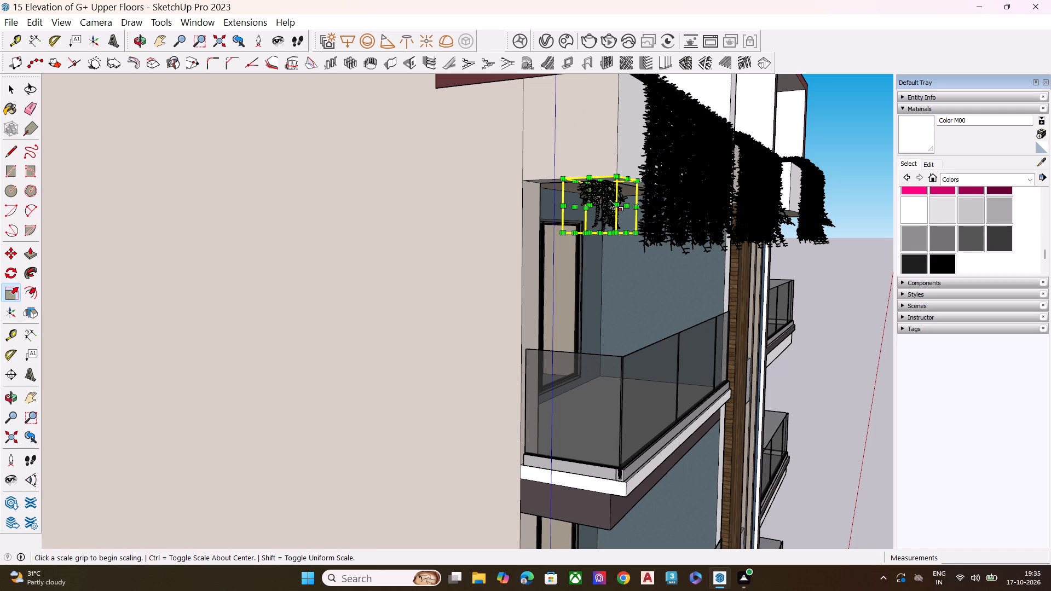
scroll(600, 212, "up", 13)
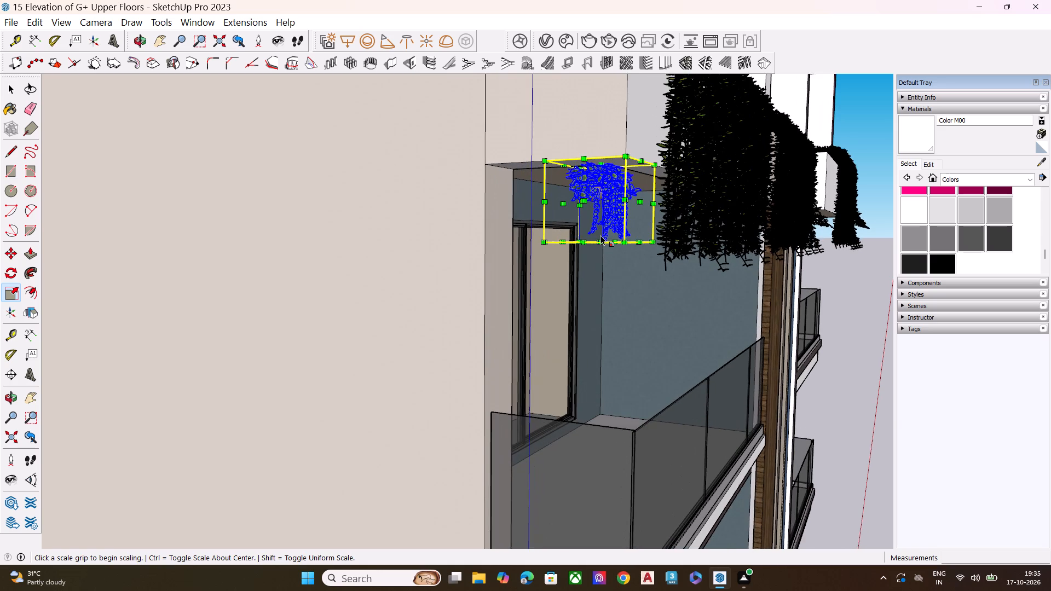
scroll(600, 235, "up", 4)
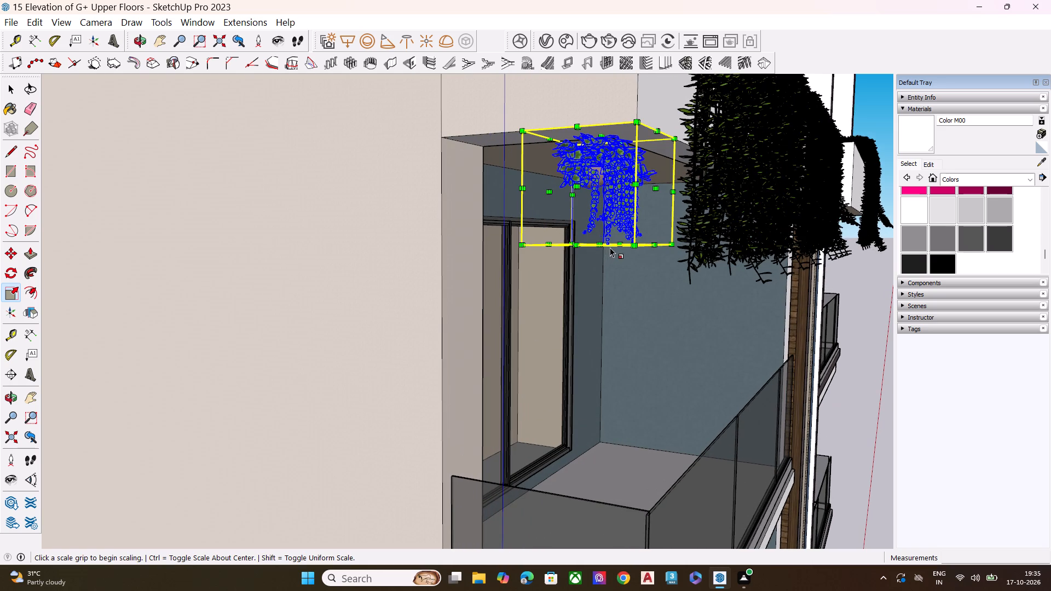
middle_click_drag(604, 260, 608, 335)
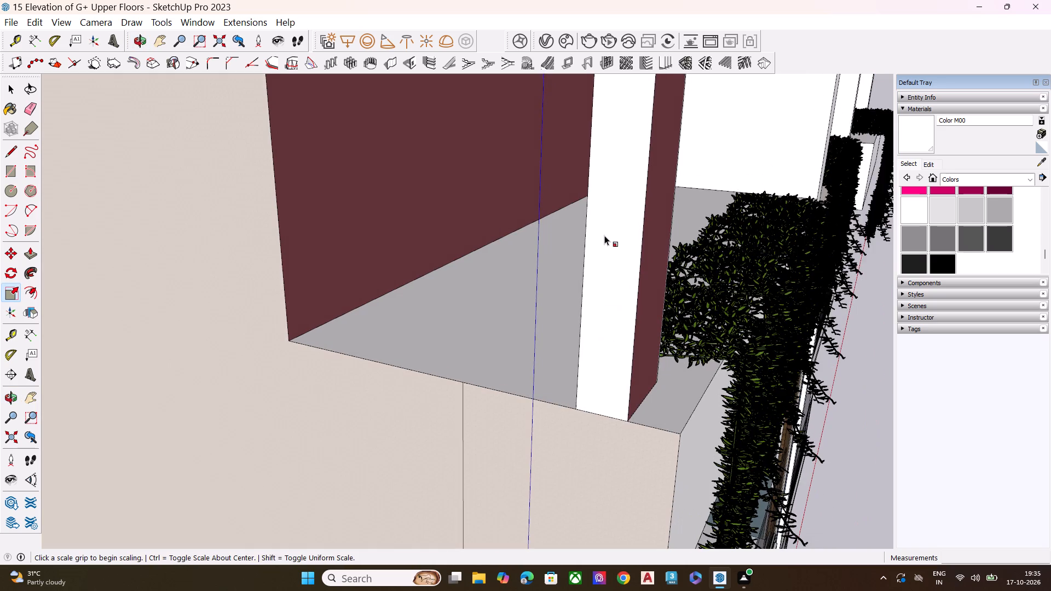
scroll(604, 235, "down", 10)
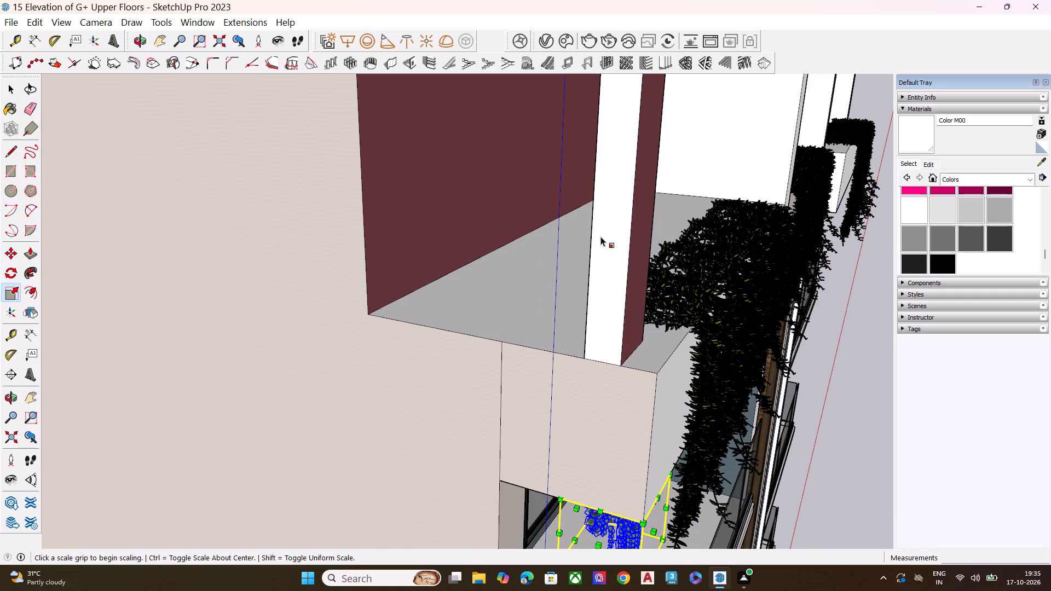
scroll(613, 279, "down", 16)
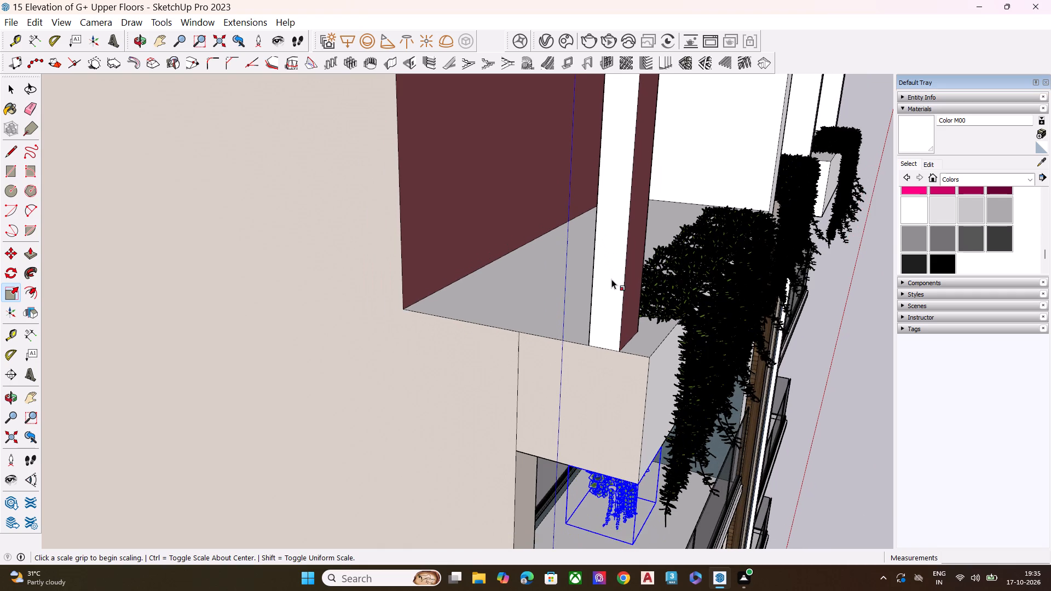
scroll(611, 279, "down", 7)
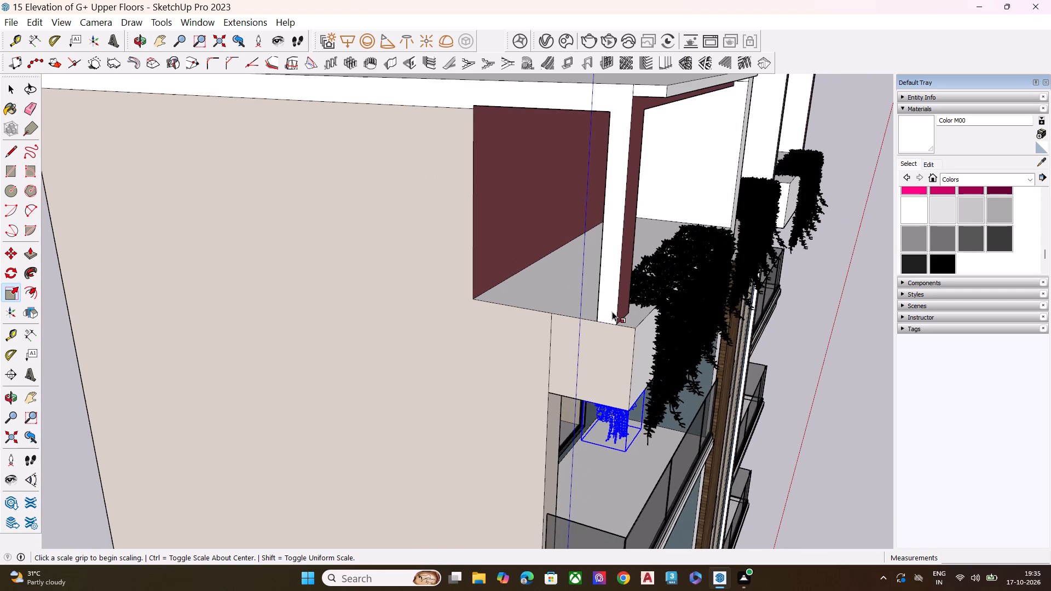
scroll(612, 311, "down", 10)
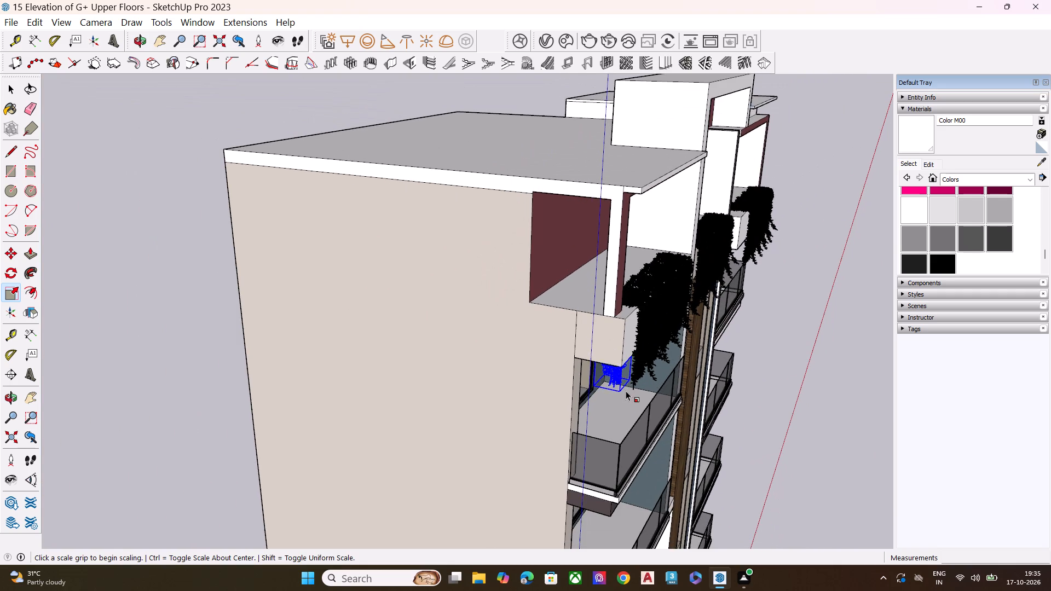
middle_click_drag(622, 388, 621, 310)
scroll(619, 253, "up", 11)
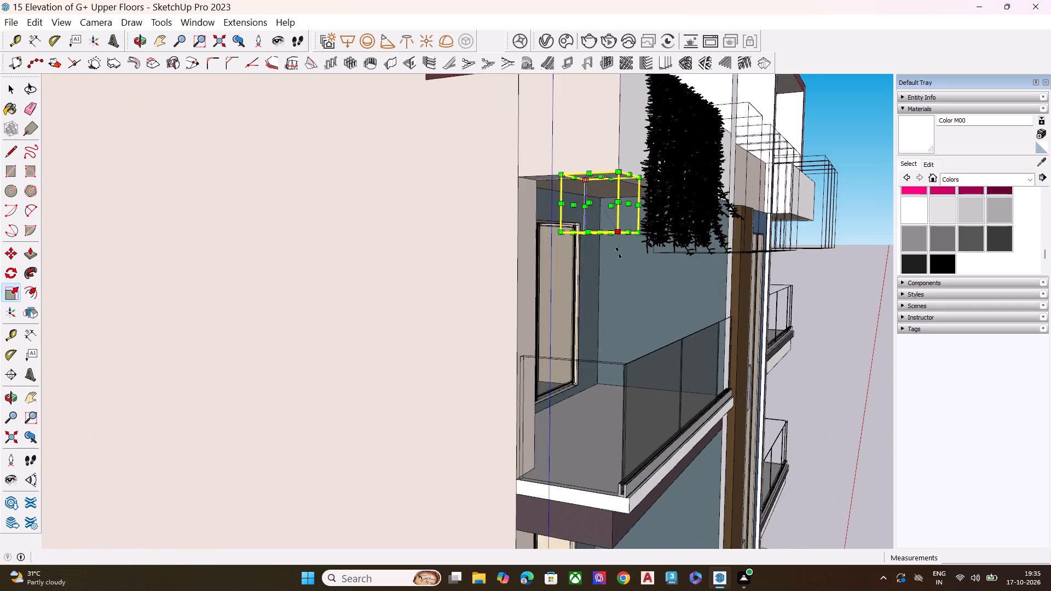
scroll(605, 250, "up", 6)
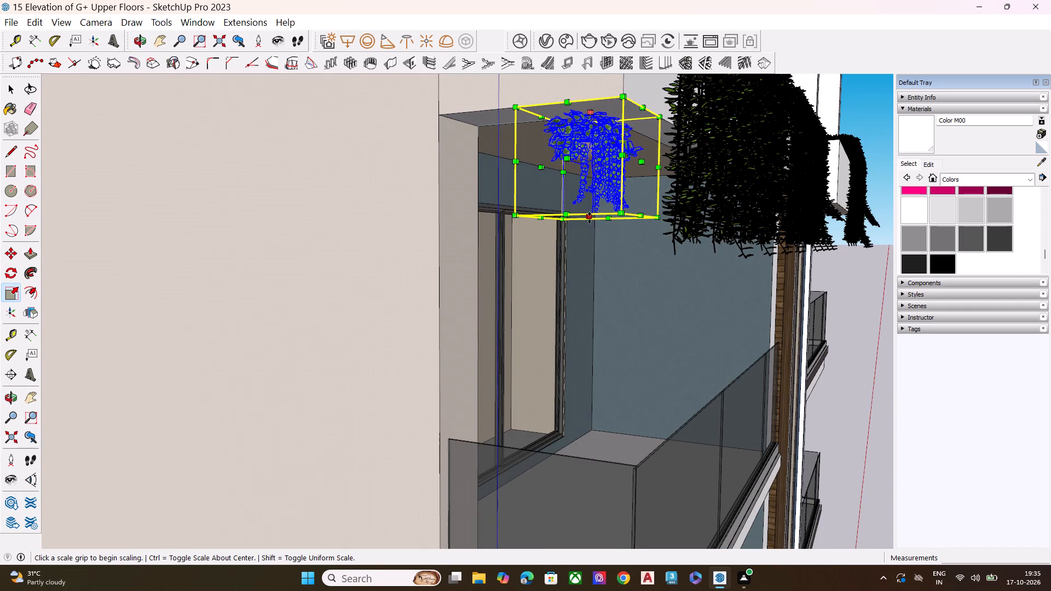
left_click(590, 218)
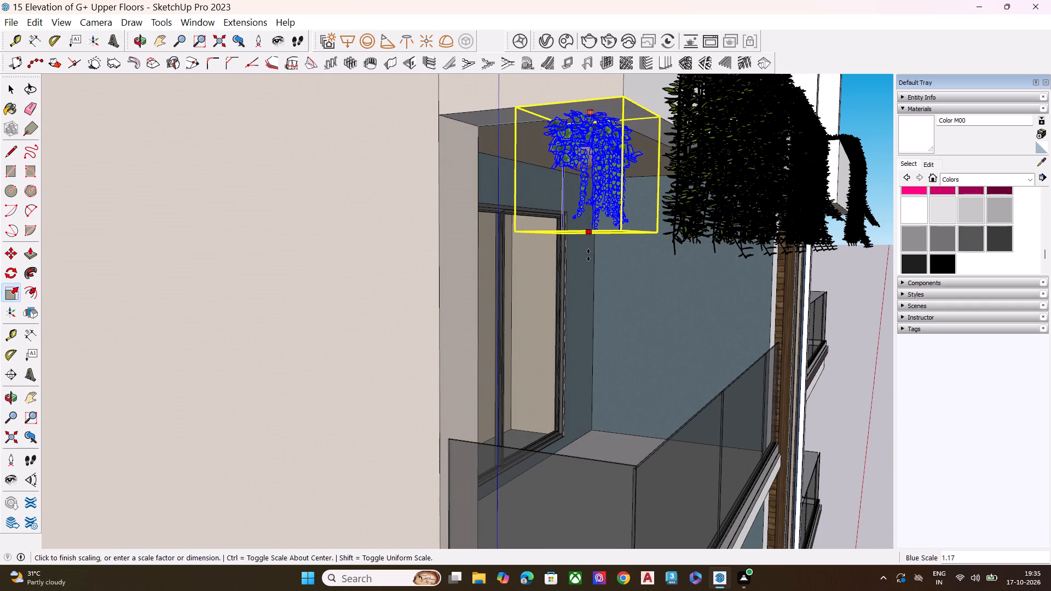
left_click(588, 259)
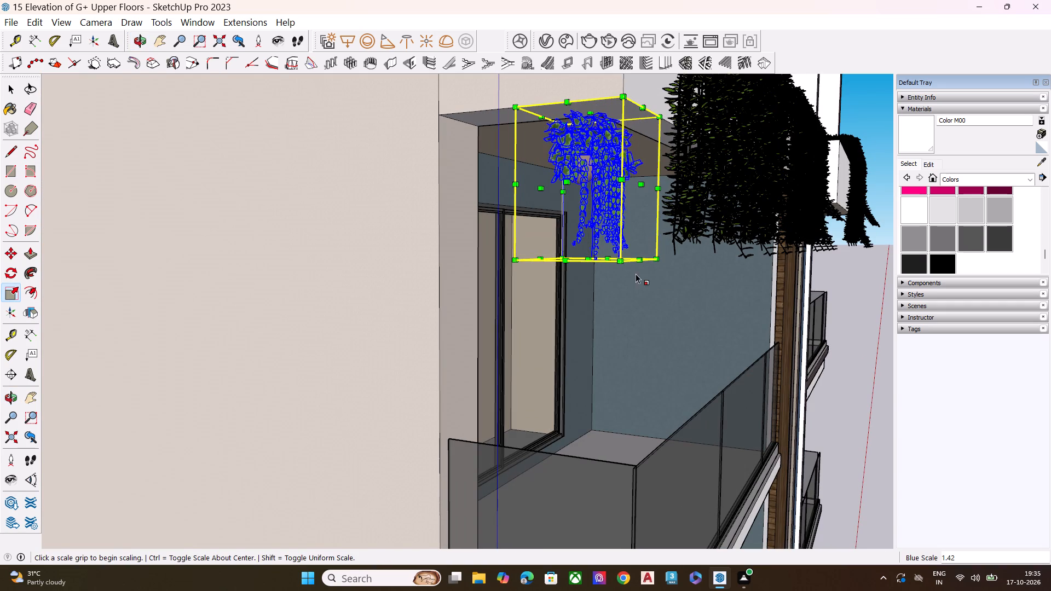
key("space")
scroll(680, 328, "down", 1)
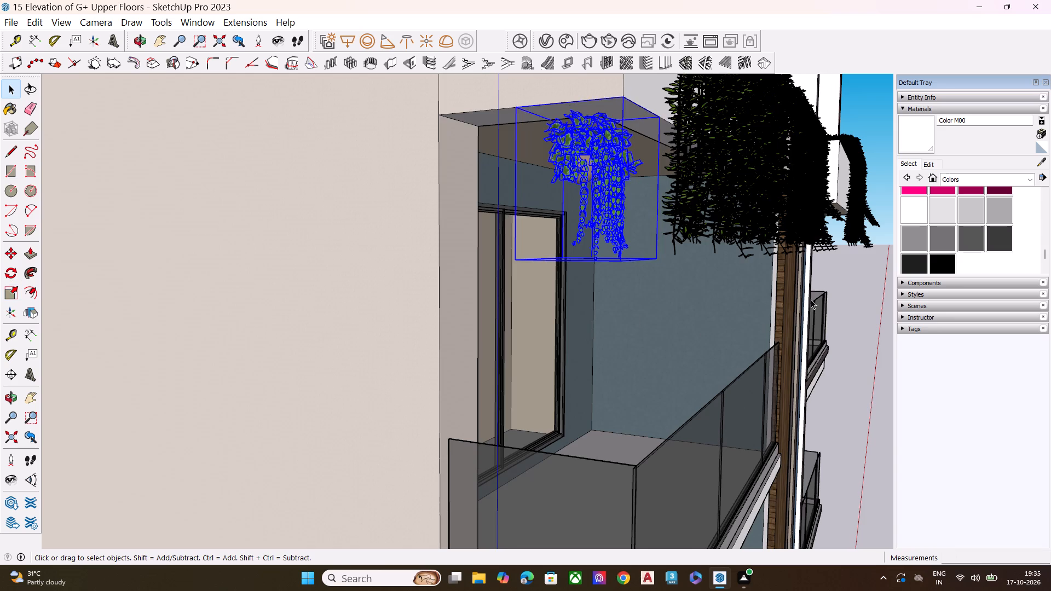
left_click(848, 279)
Copy the hanging plant about 13' 1" along the underside of the white band to the balcony's opposite end, and deselect.
middle_click_drag(830, 325, 554, 407)
scroll(830, 331, "down", 1)
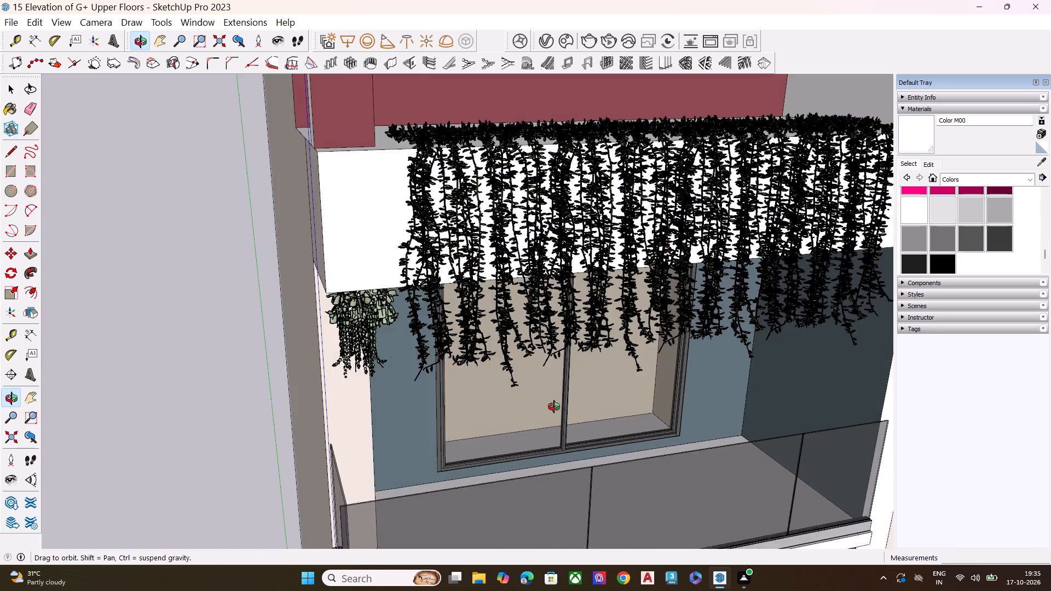
middle_click_drag(554, 407, 451, 327)
left_click(259, 230)
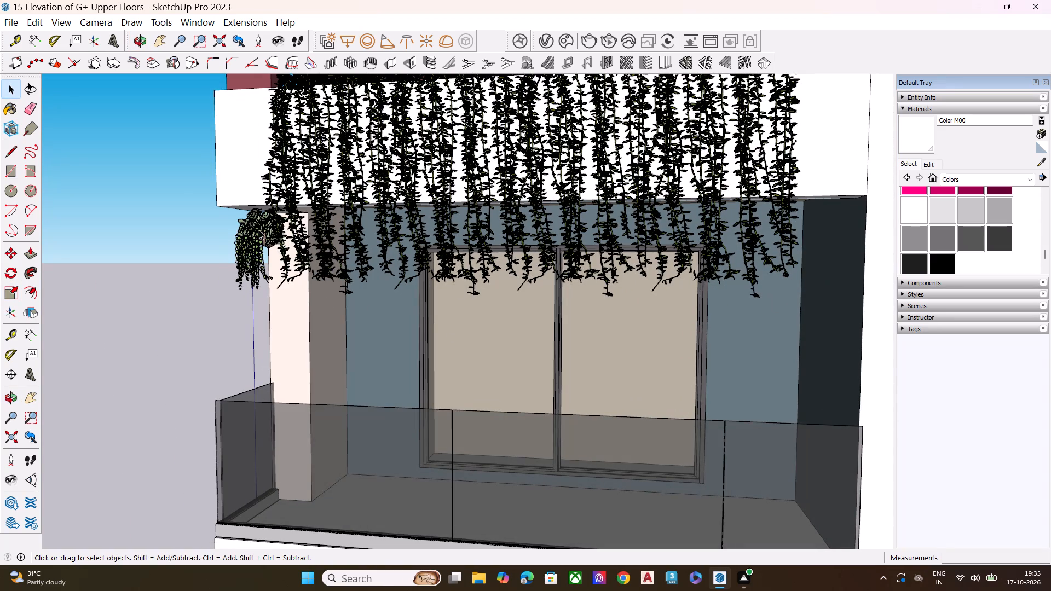
key("m")
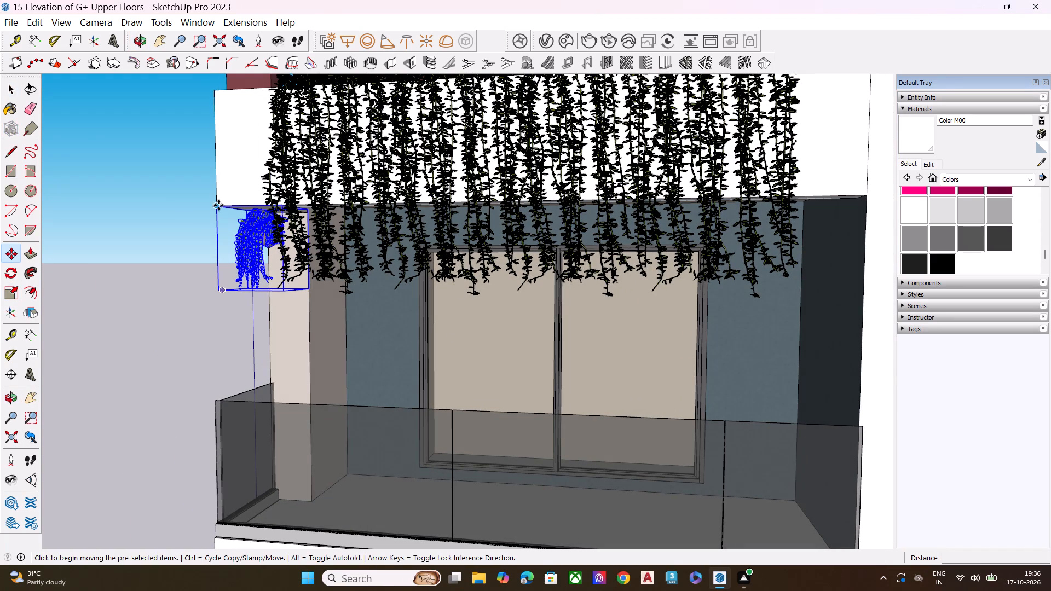
left_click(215, 206)
key("space")
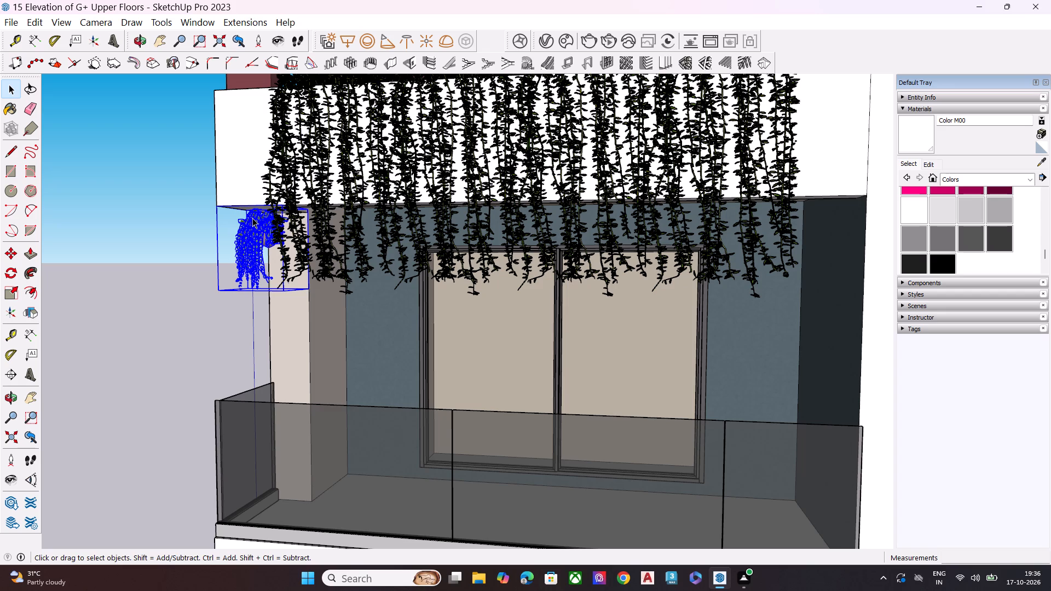
key("m")
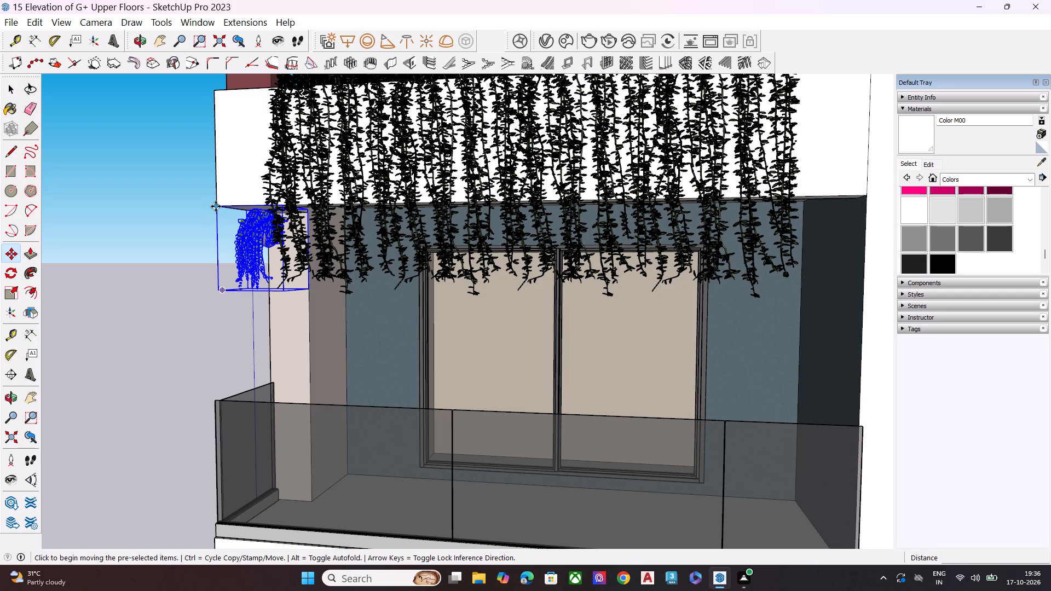
left_click(216, 206)
scroll(227, 211, "down", 7)
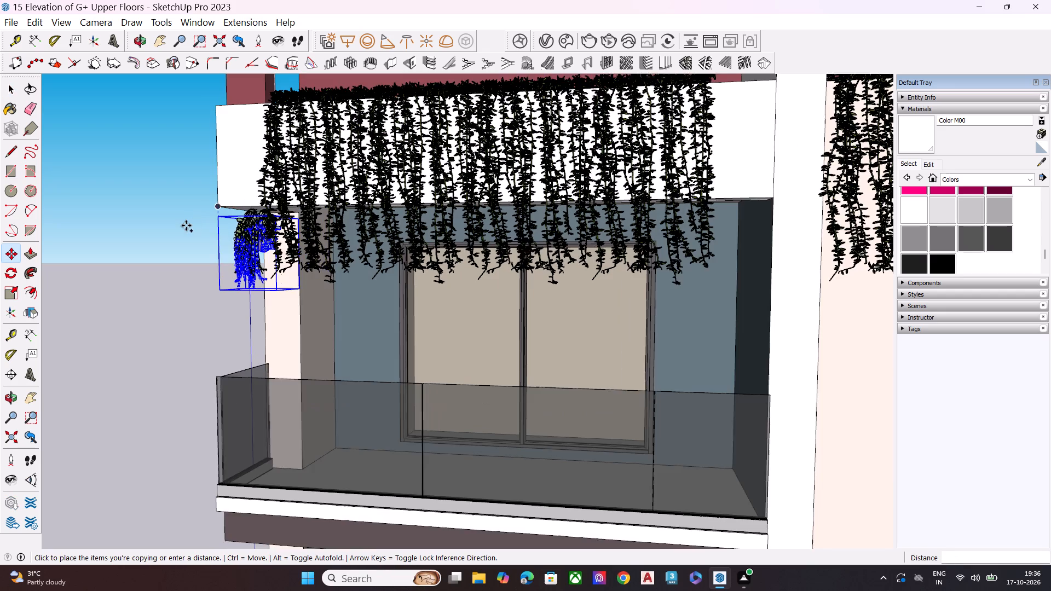
scroll(186, 225, "down", 4)
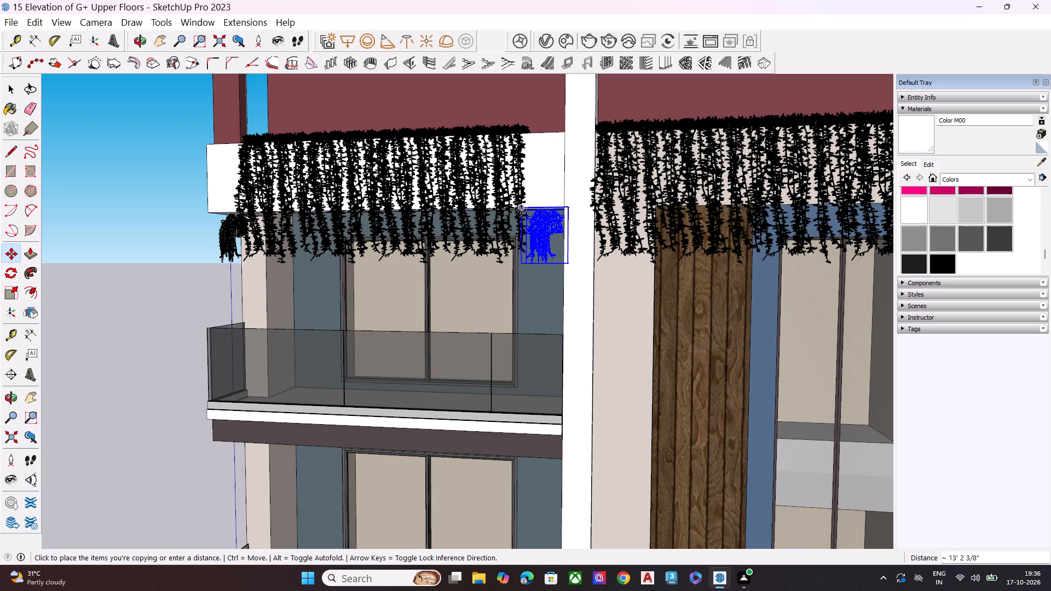
left_click(521, 210)
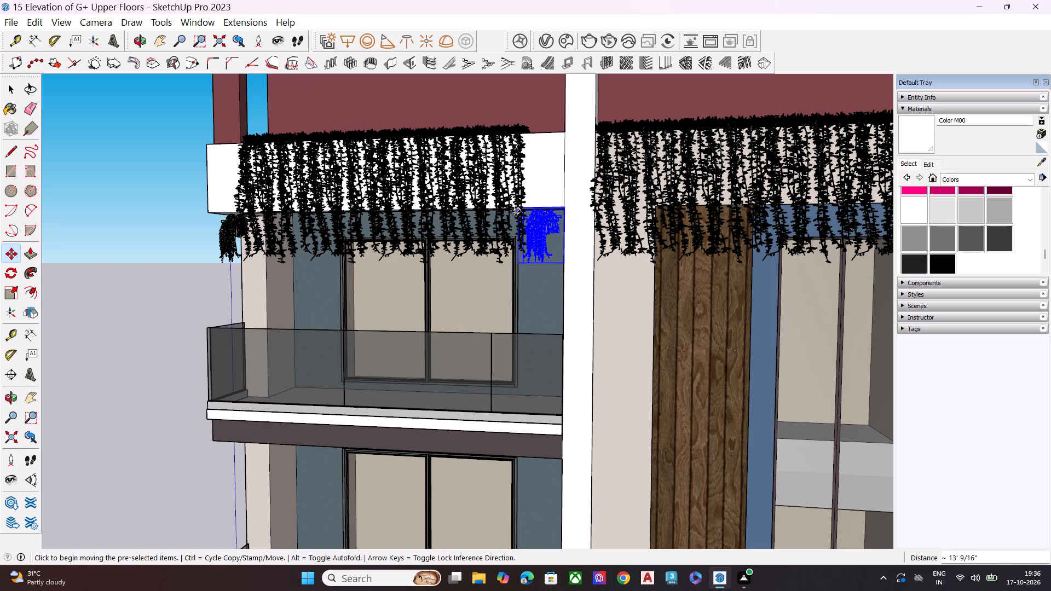
key("space")
left_click(198, 271)
Stretch the copied hanging plant beside the white vertical fin downward to a vertical scale of about 1.50, and deselect.
scroll(433, 190, "down", 6)
middle_click_drag(488, 224, 584, 124)
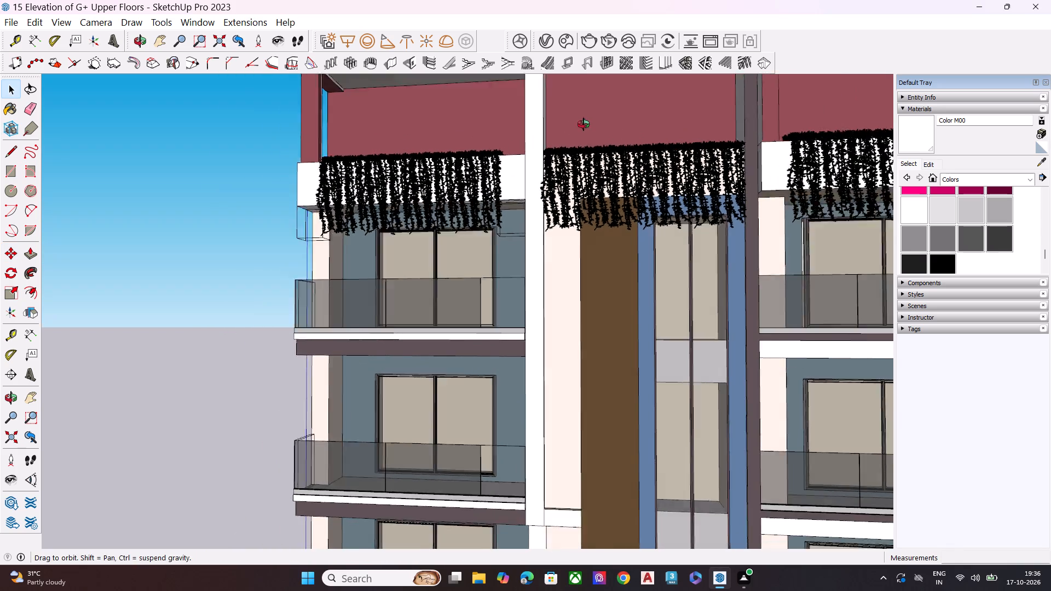
middle_click_drag(584, 124, 621, 115)
key("space")
left_click(253, 285)
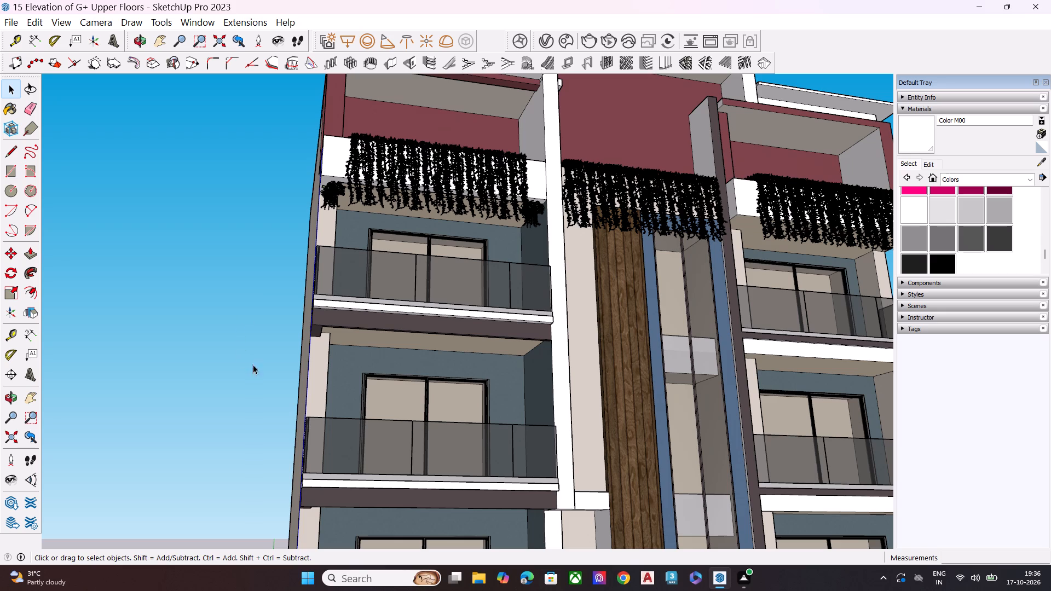
middle_click_drag(407, 163, 420, 225)
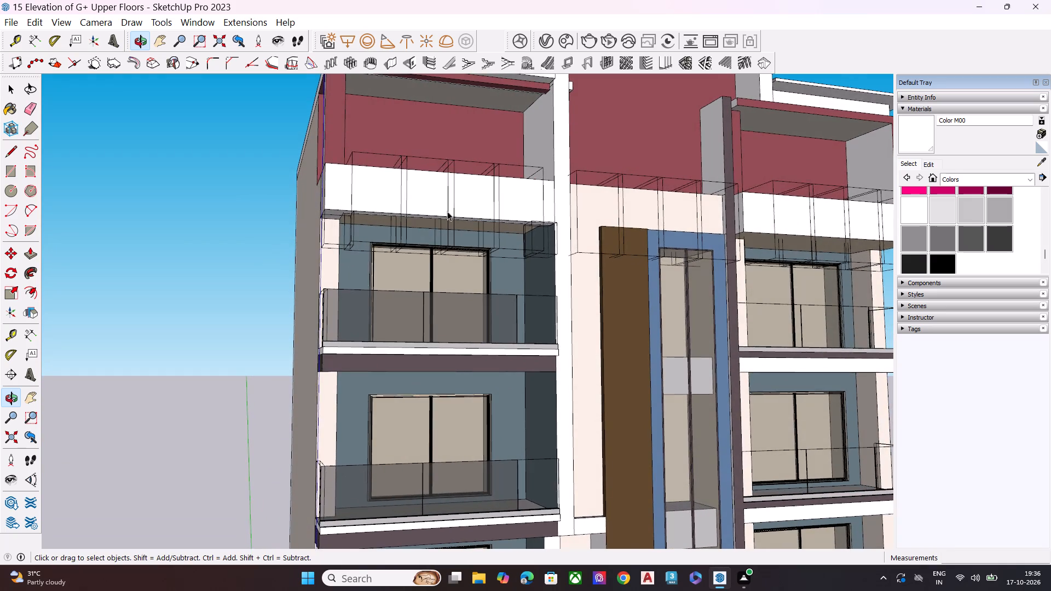
scroll(449, 210, "up", 8)
left_click(605, 256)
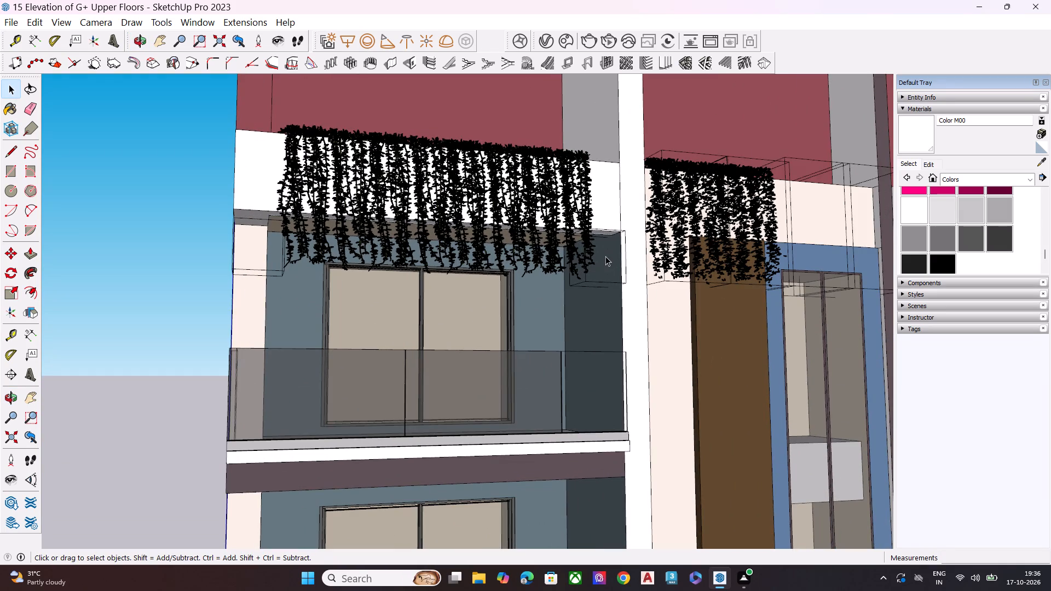
key("s")
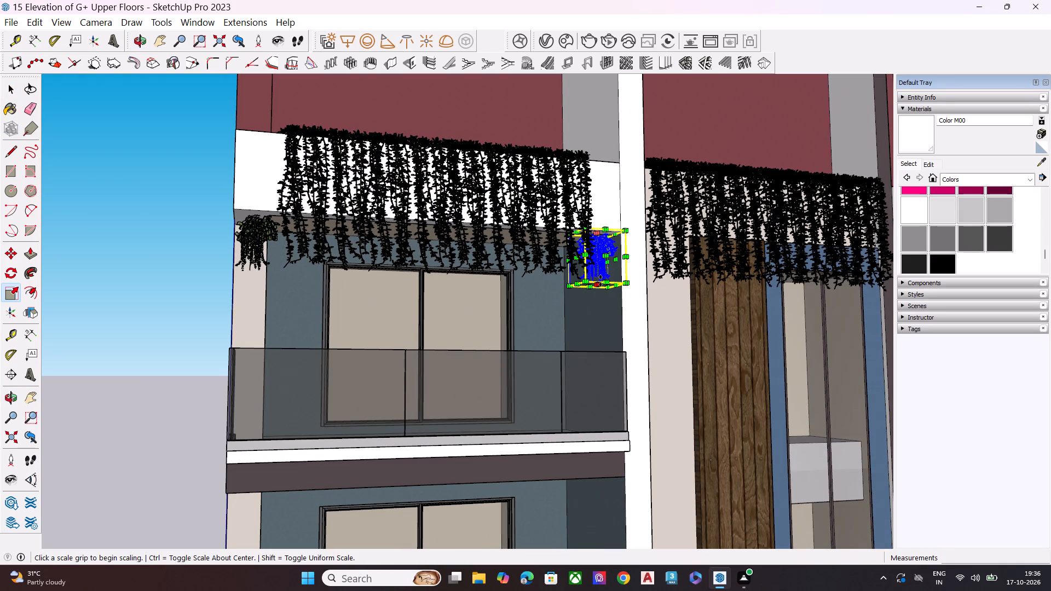
left_click(600, 286)
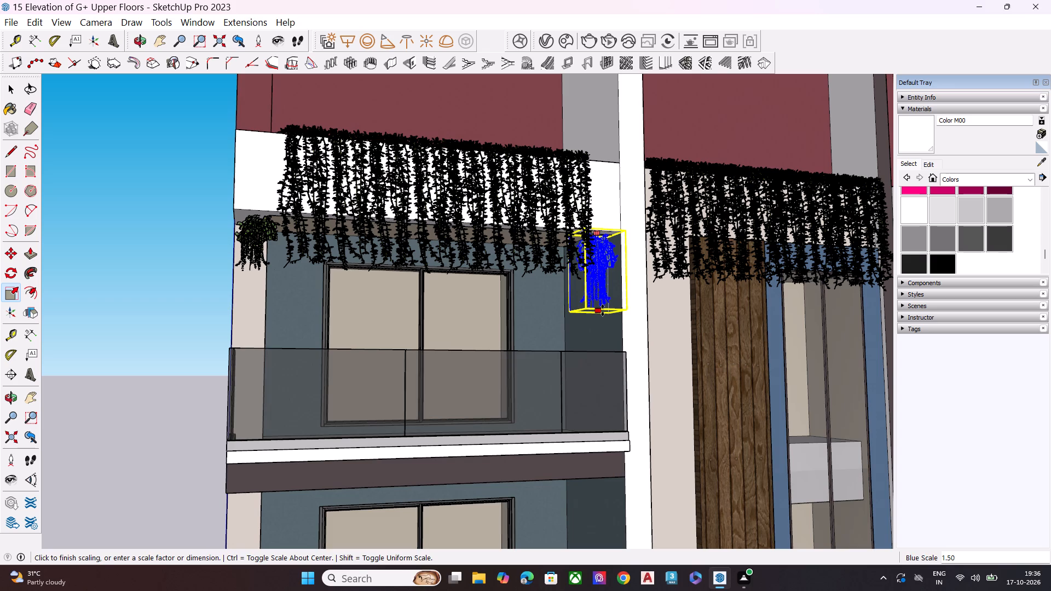
left_click(603, 310)
key("space")
left_click(160, 314)
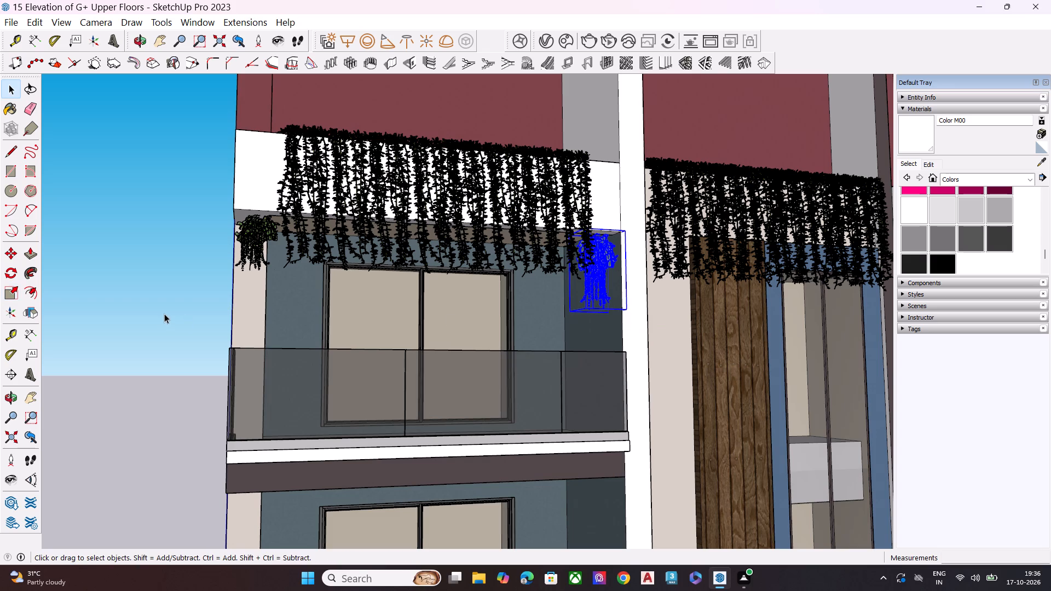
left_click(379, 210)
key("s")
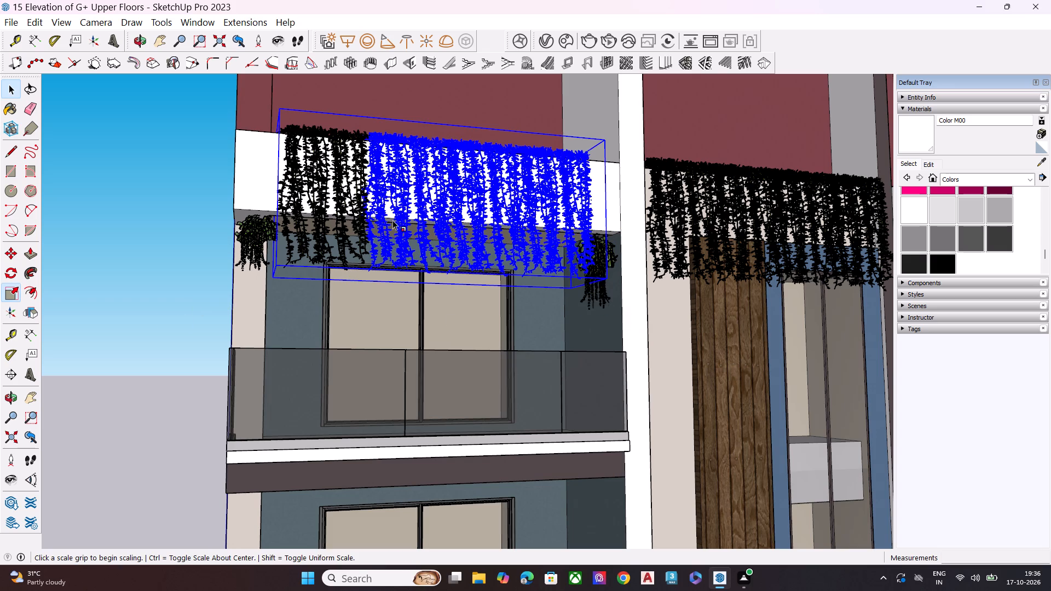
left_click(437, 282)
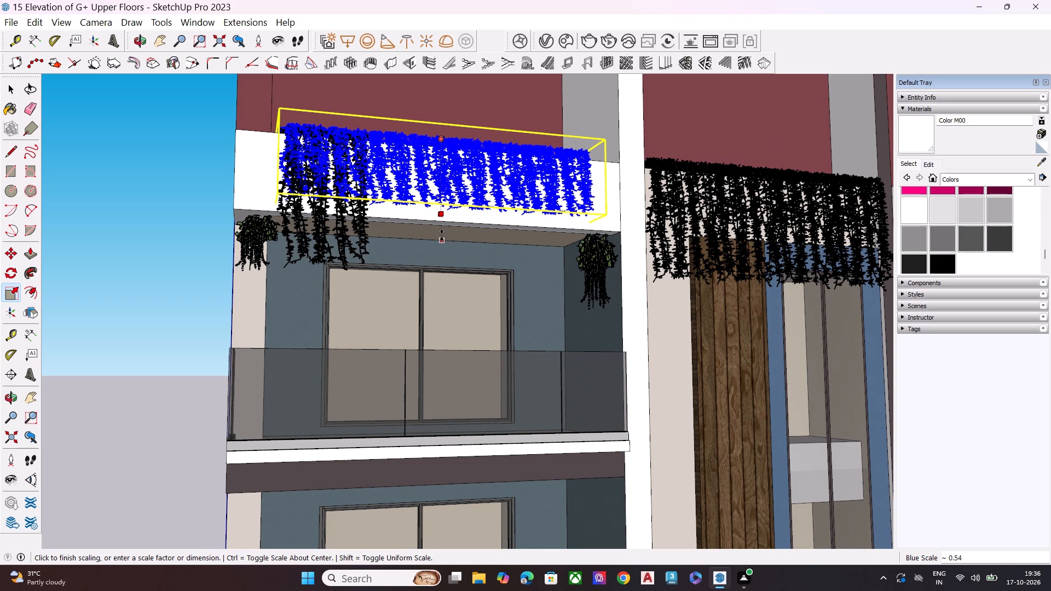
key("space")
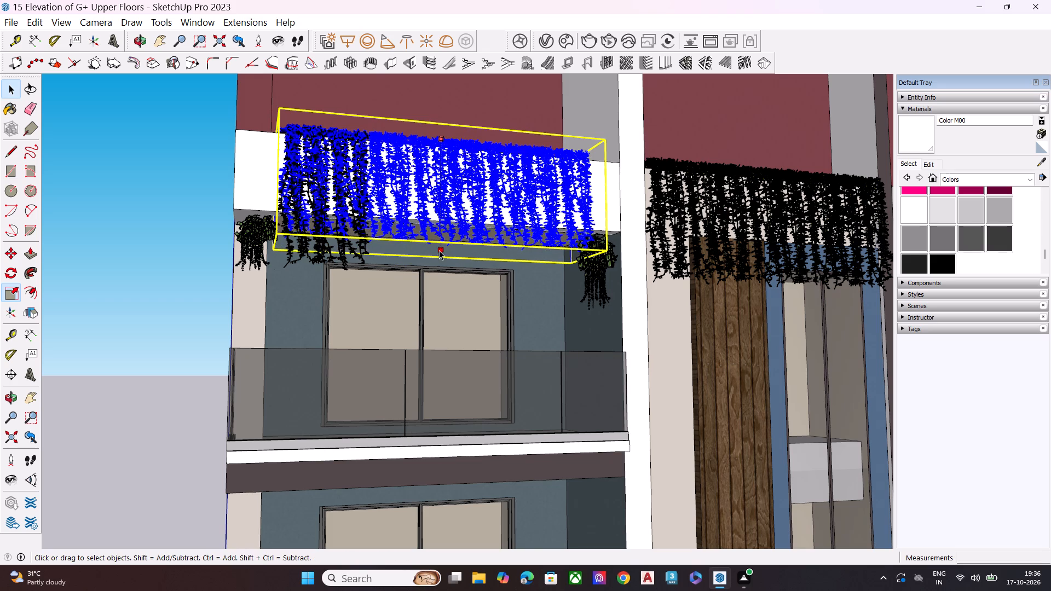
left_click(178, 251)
Copy both hanging plants about 28' 5" across the facade to the underside of the opposite top balcony's white band, and deselect.
scroll(187, 242, "down", 4)
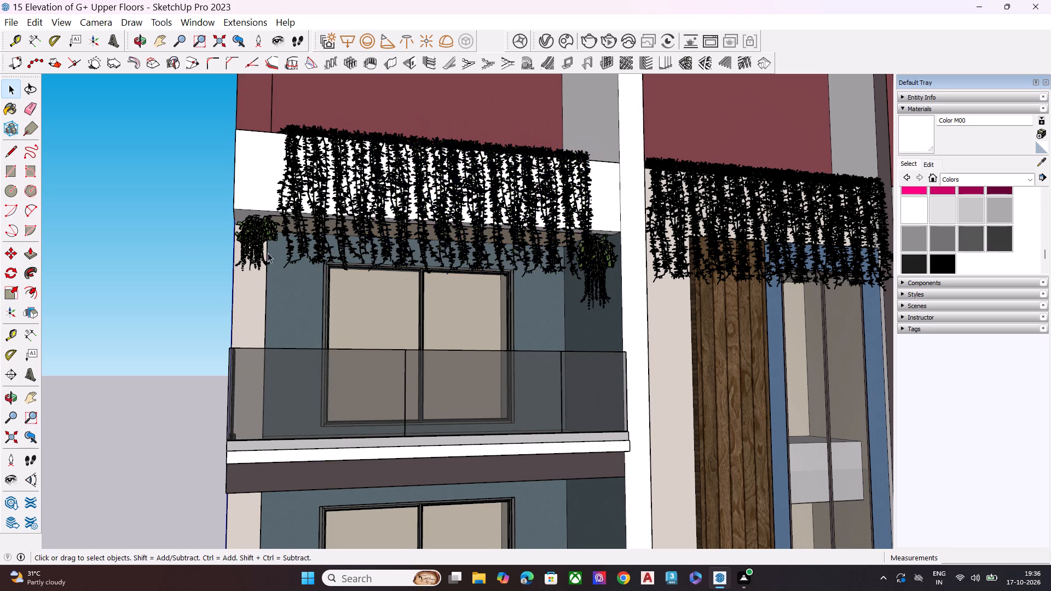
scroll(268, 253, "down", 5)
scroll(369, 236, "down", 7)
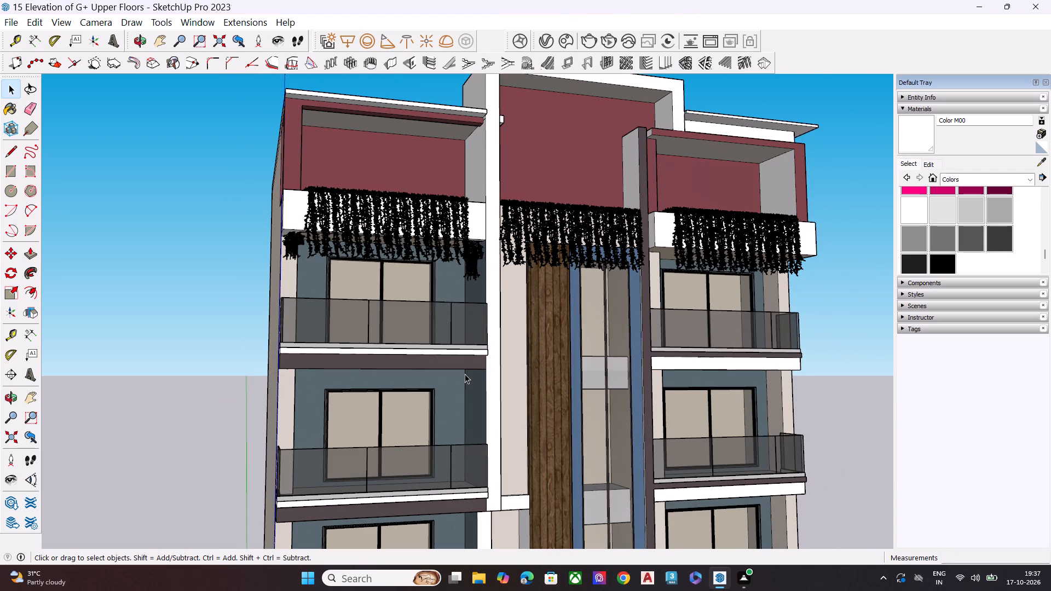
scroll(366, 270, "up", 9)
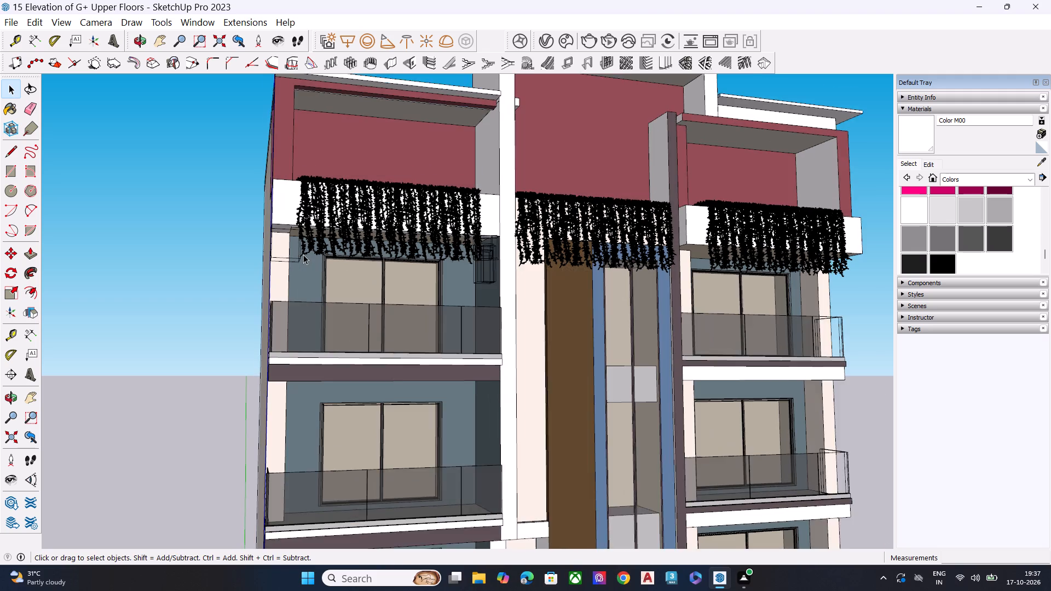
scroll(303, 254, "up", 1)
left_click(276, 244)
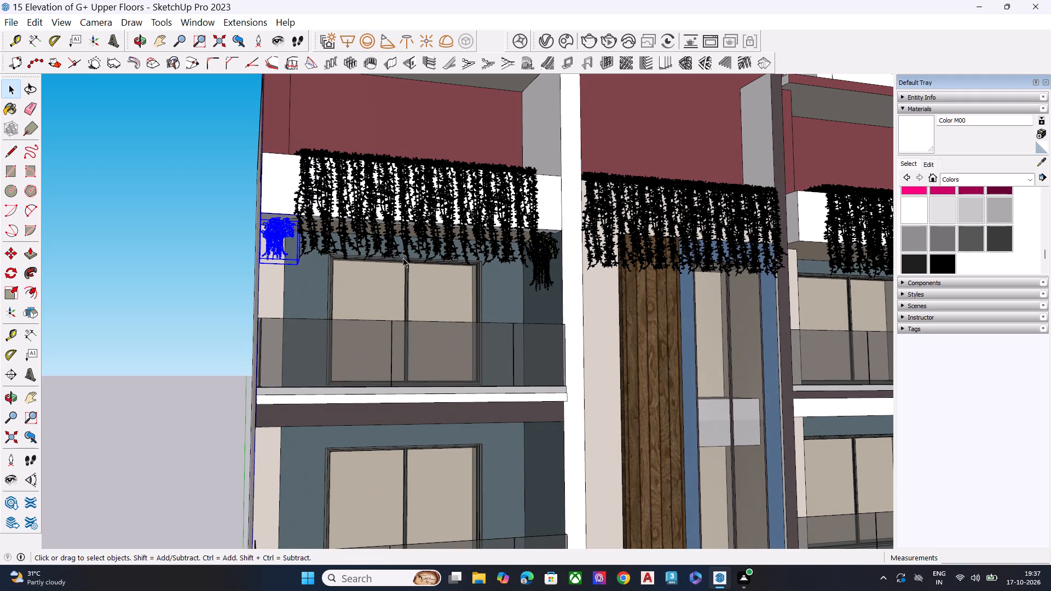
left_click(543, 260, "ctrl")
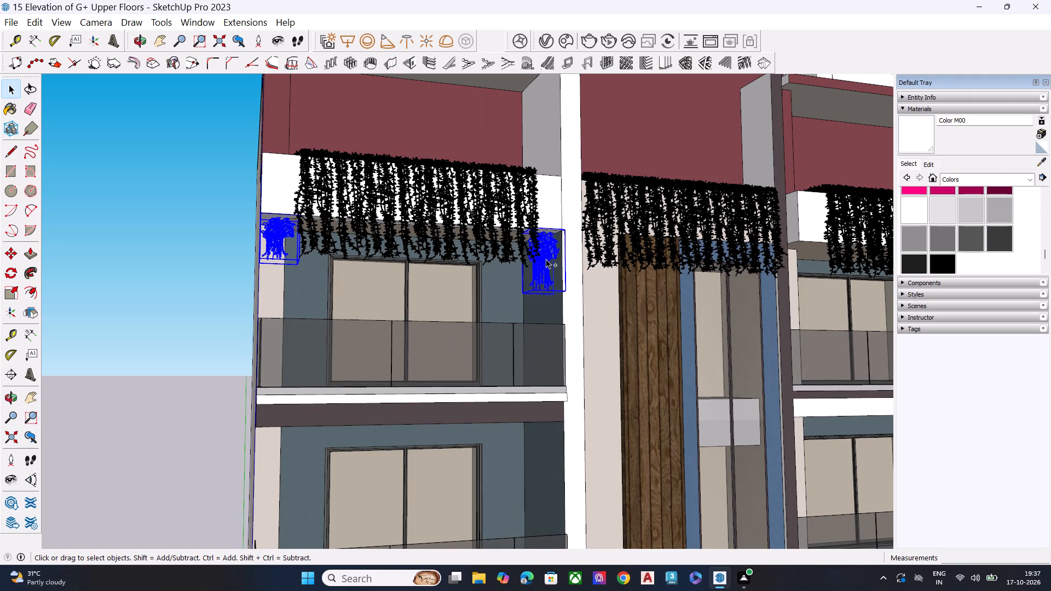
key("m")
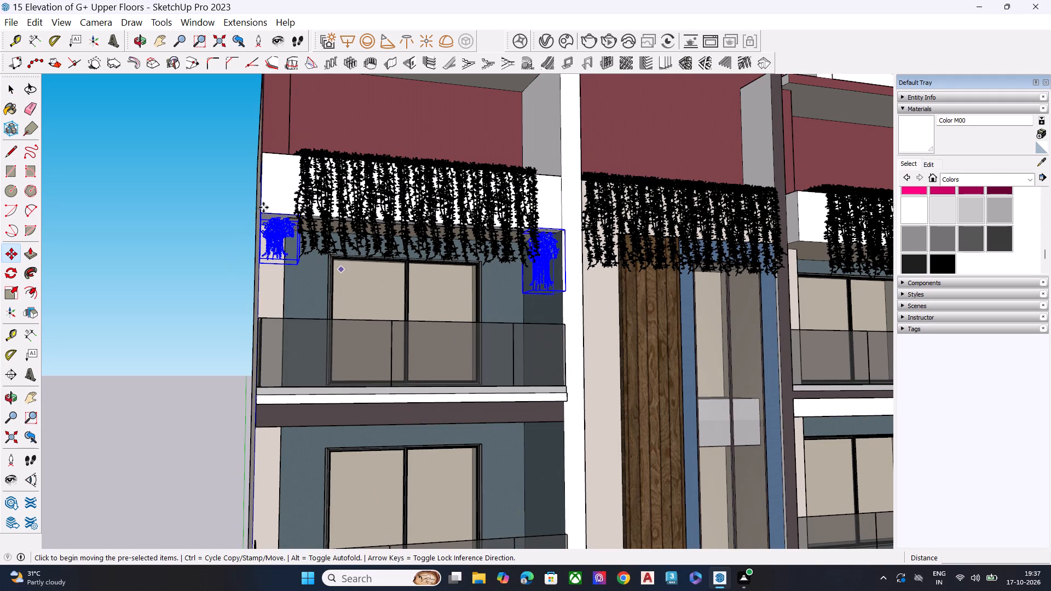
left_click(258, 213)
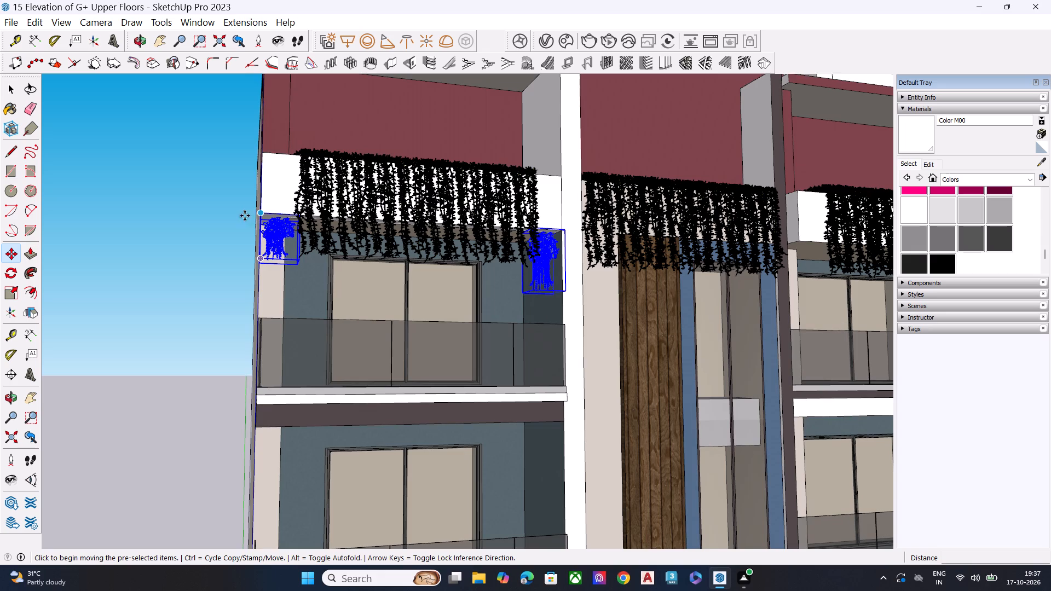
scroll(158, 222, "down", 12)
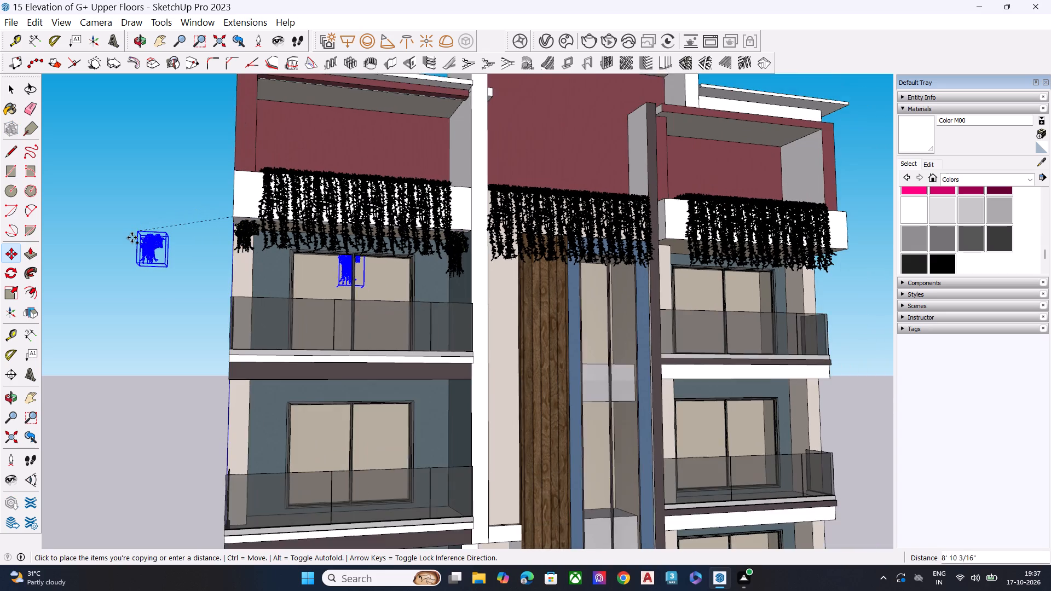
scroll(580, 238, "up", 7)
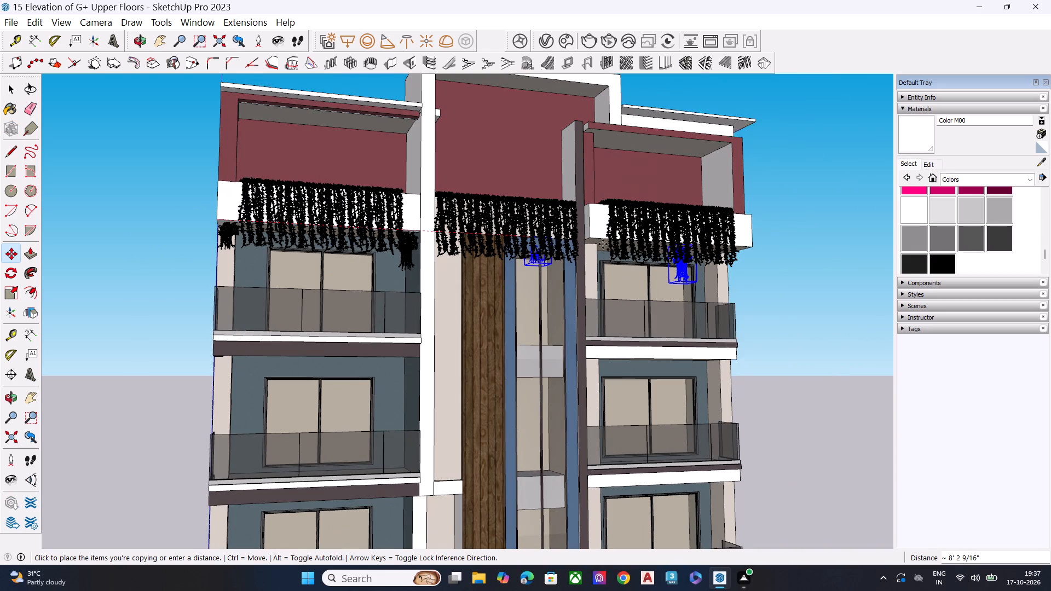
scroll(591, 238, "up", 1)
scroll(591, 240, "down", 1)
scroll(592, 242, "up", 10)
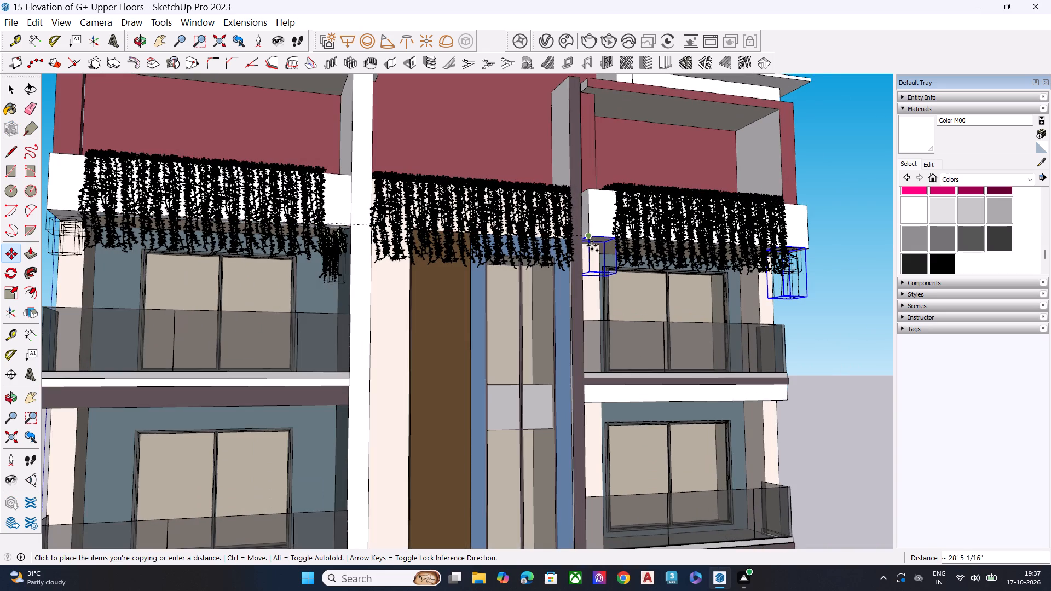
scroll(592, 245, "up", 7)
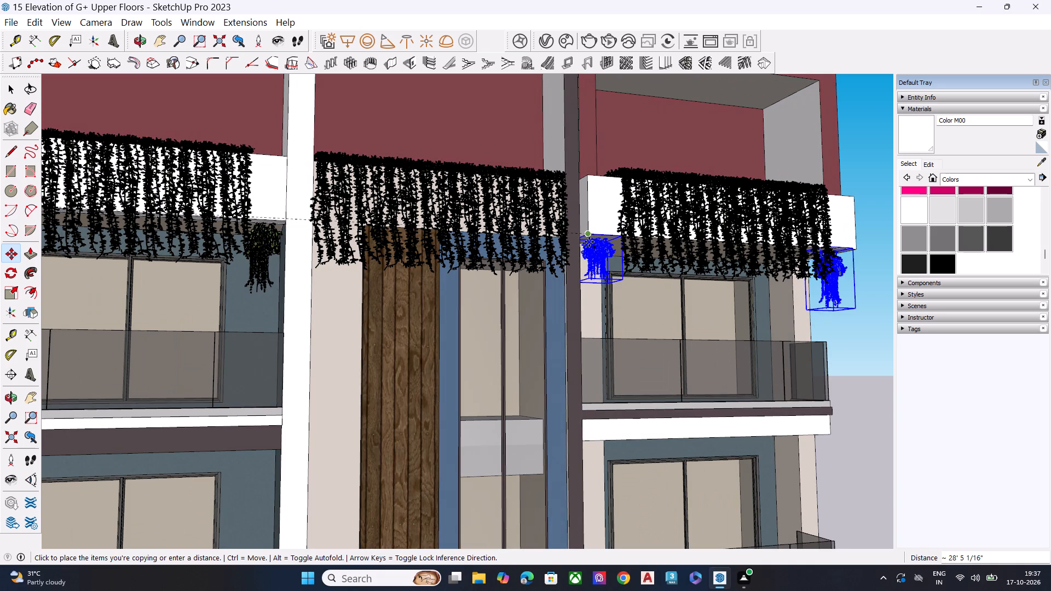
scroll(589, 242, "up", 18)
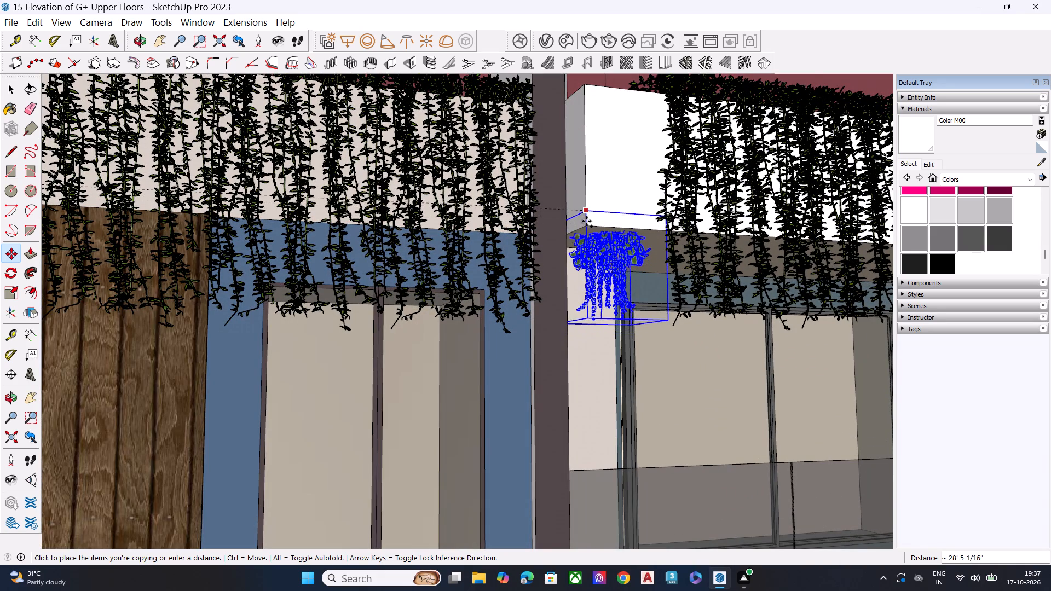
left_click(587, 225)
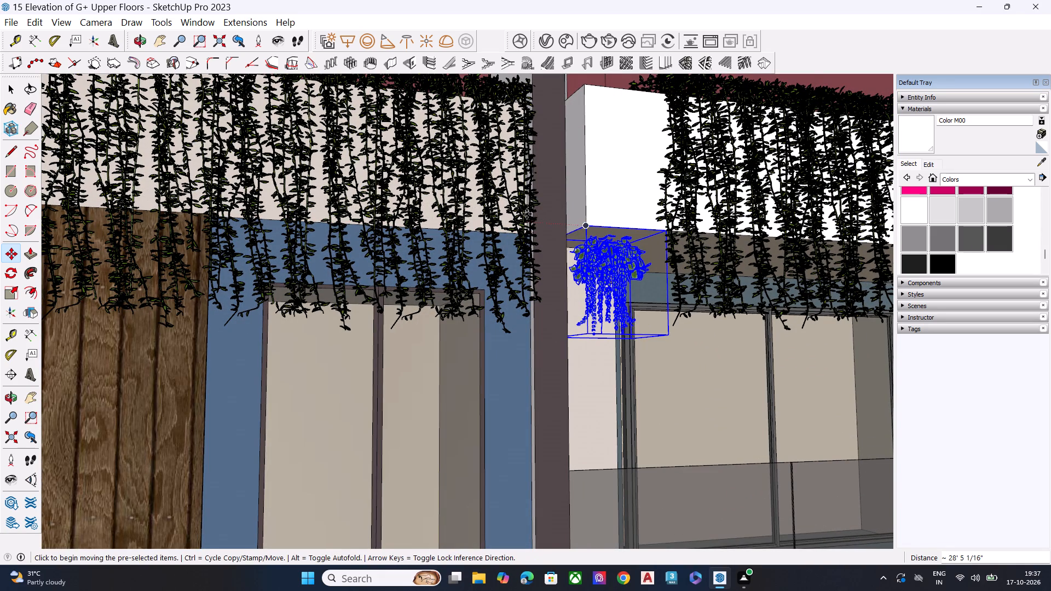
key("space")
scroll(526, 221, "down", 8)
scroll(573, 250, "down", 3)
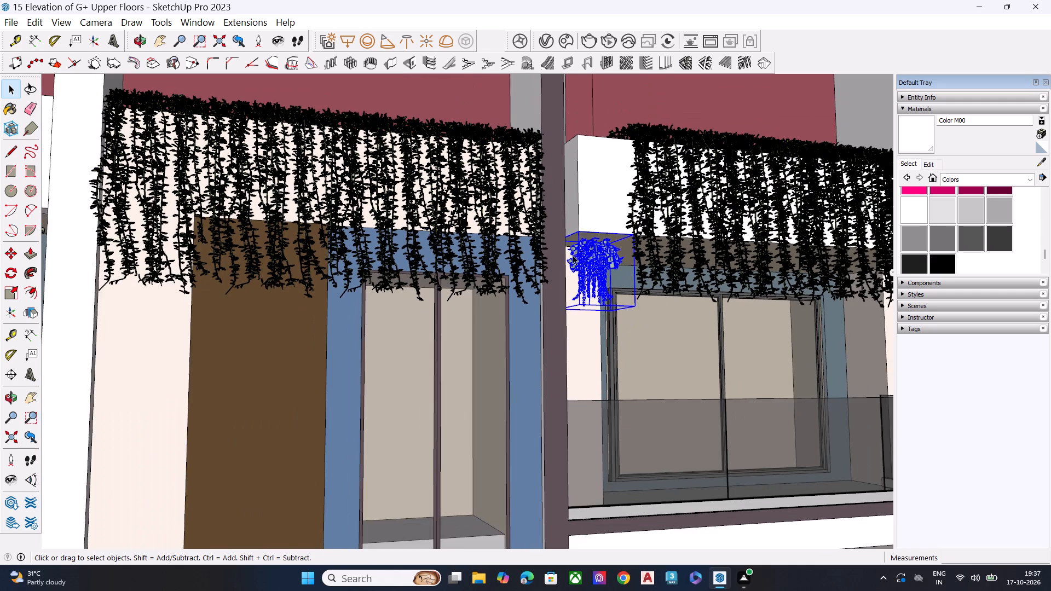
scroll(573, 255, "down", 13)
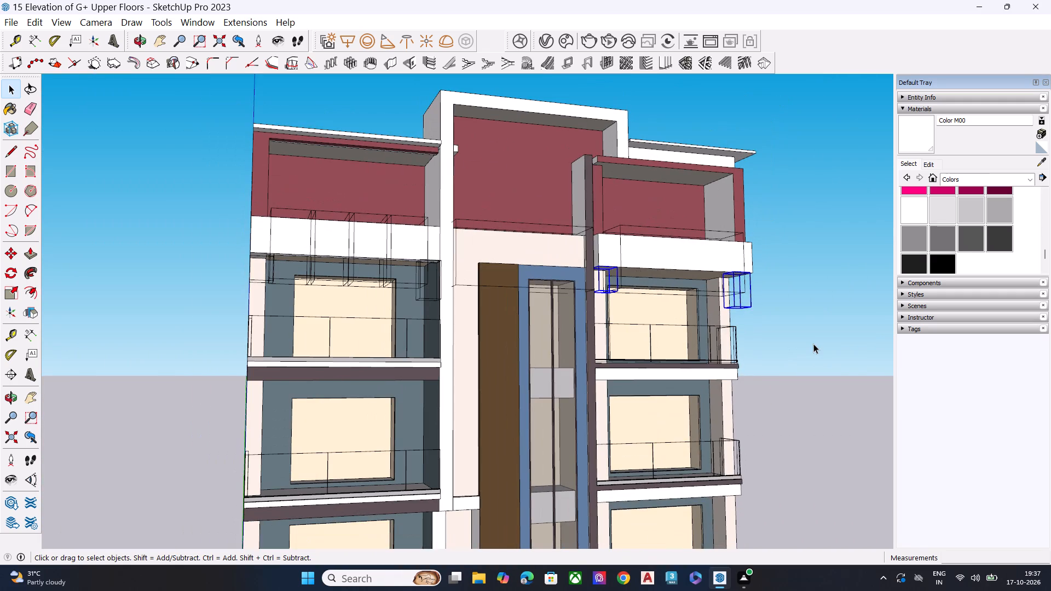
left_click(815, 342)
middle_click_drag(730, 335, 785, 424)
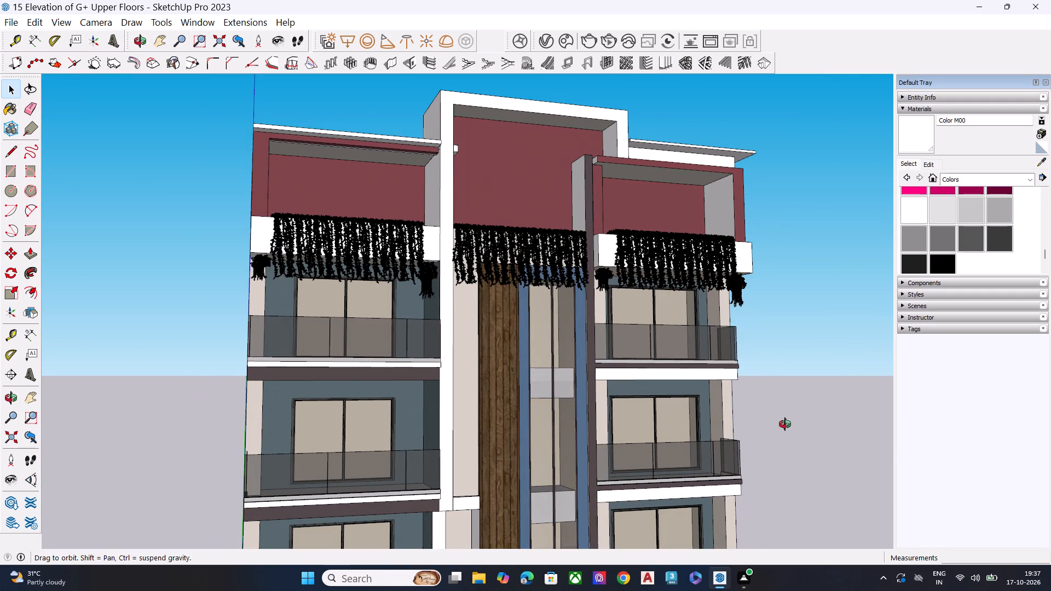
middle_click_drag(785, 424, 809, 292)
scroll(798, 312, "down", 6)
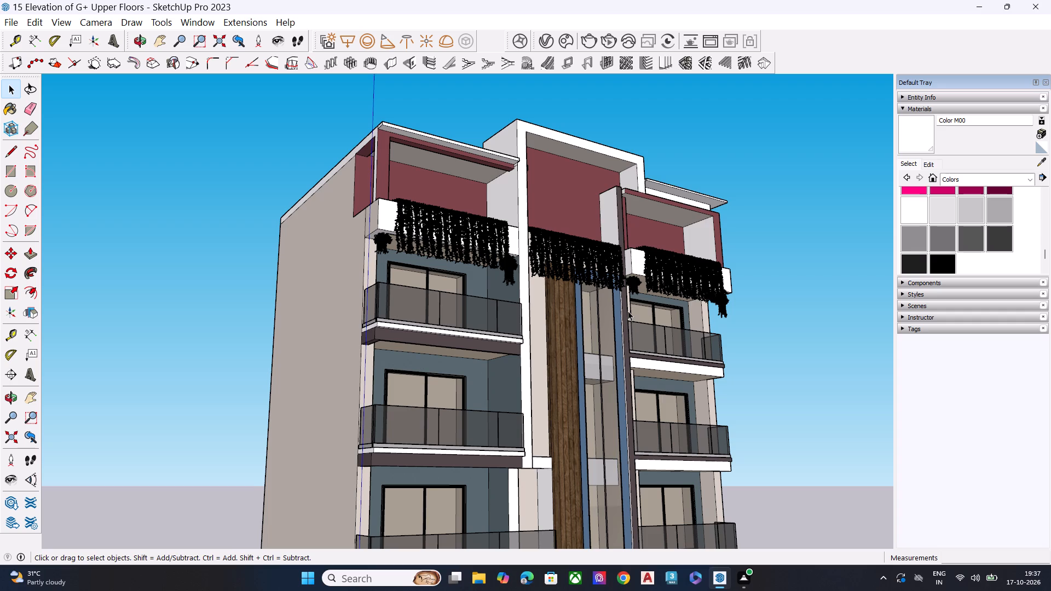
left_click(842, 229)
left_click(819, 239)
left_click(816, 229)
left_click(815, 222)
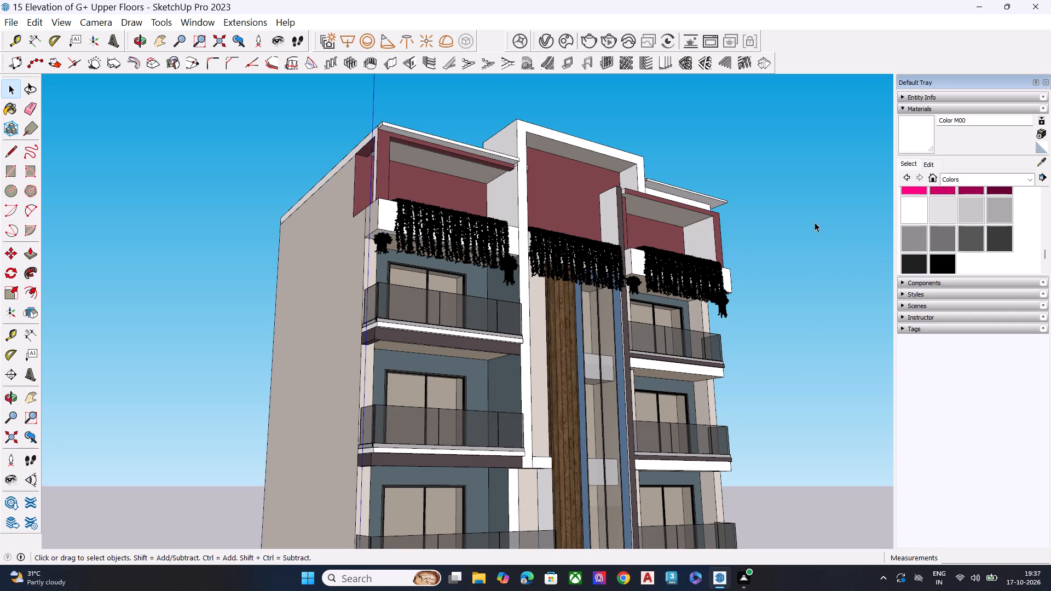
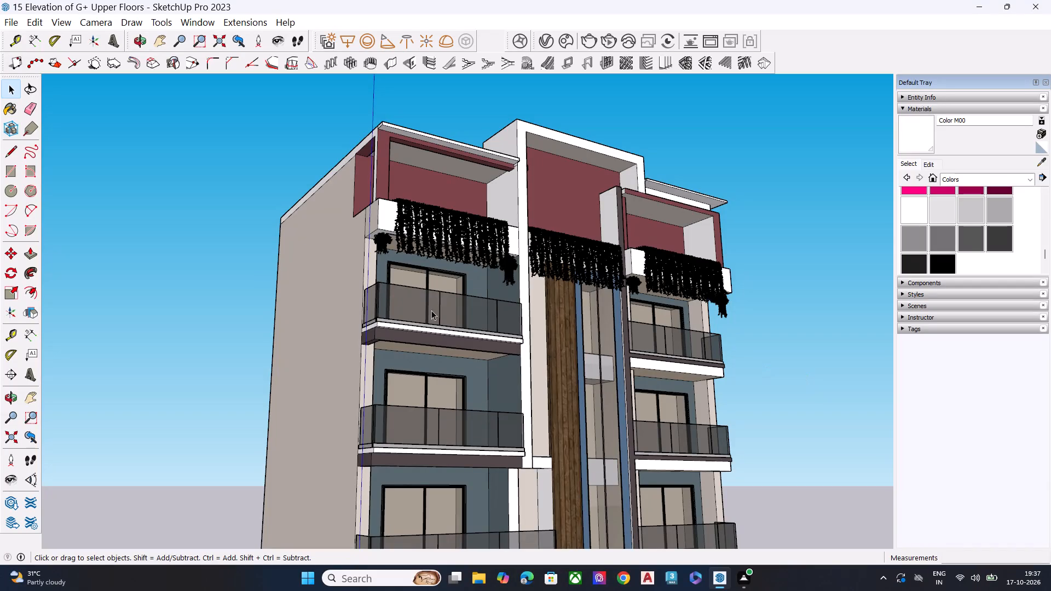
Copy all four hanging plants about 9' 7 1/2" straight down, to the underside of the balcony slabs one floor below.
scroll(381, 260, "up", 16)
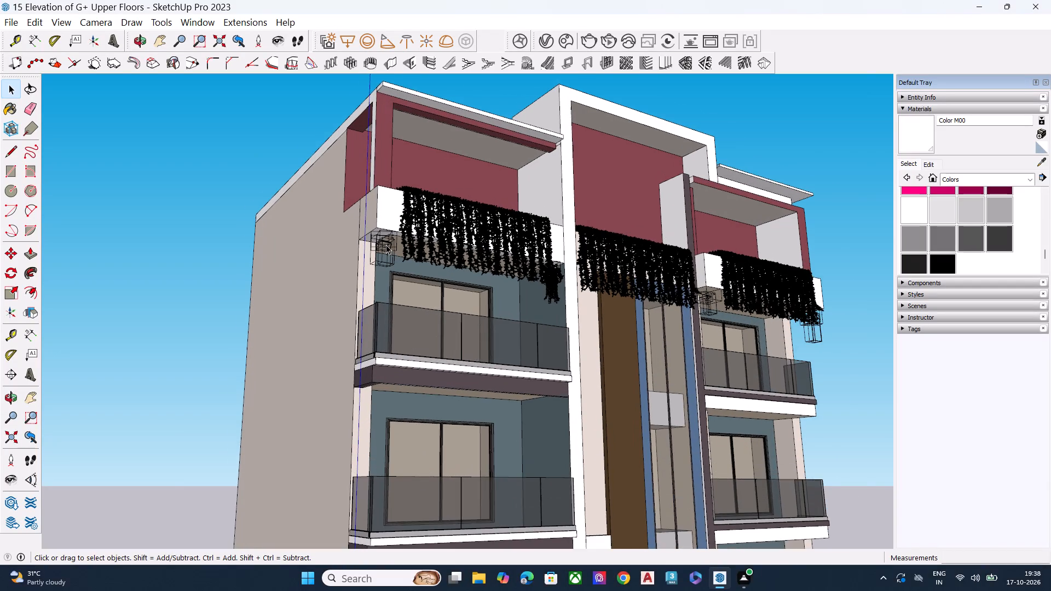
left_click(395, 259)
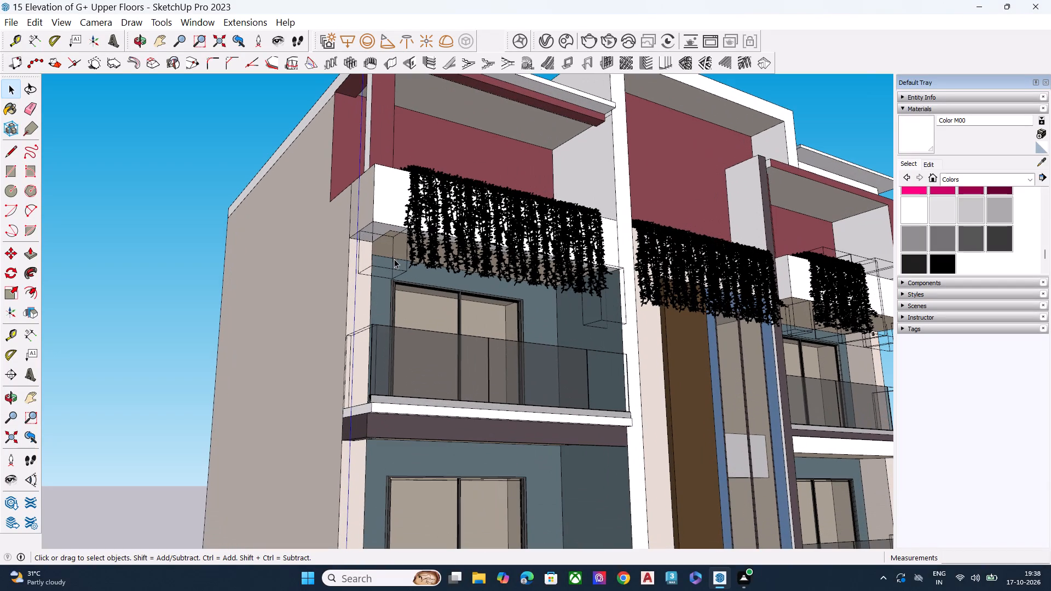
left_click(255, 235)
key("space")
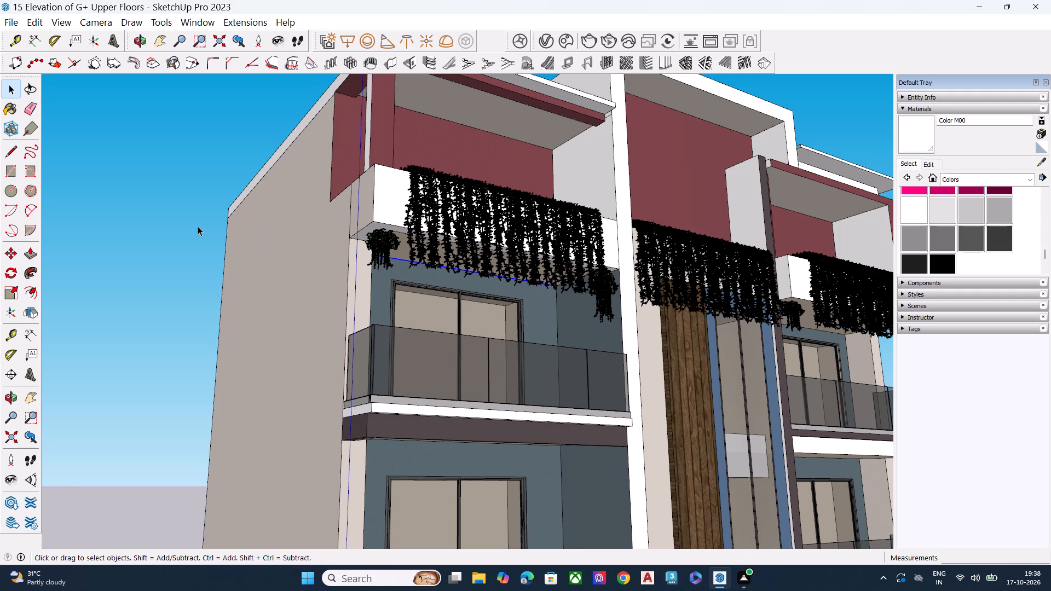
left_click(194, 227)
left_click(388, 244)
left_click(609, 283, "ctrl")
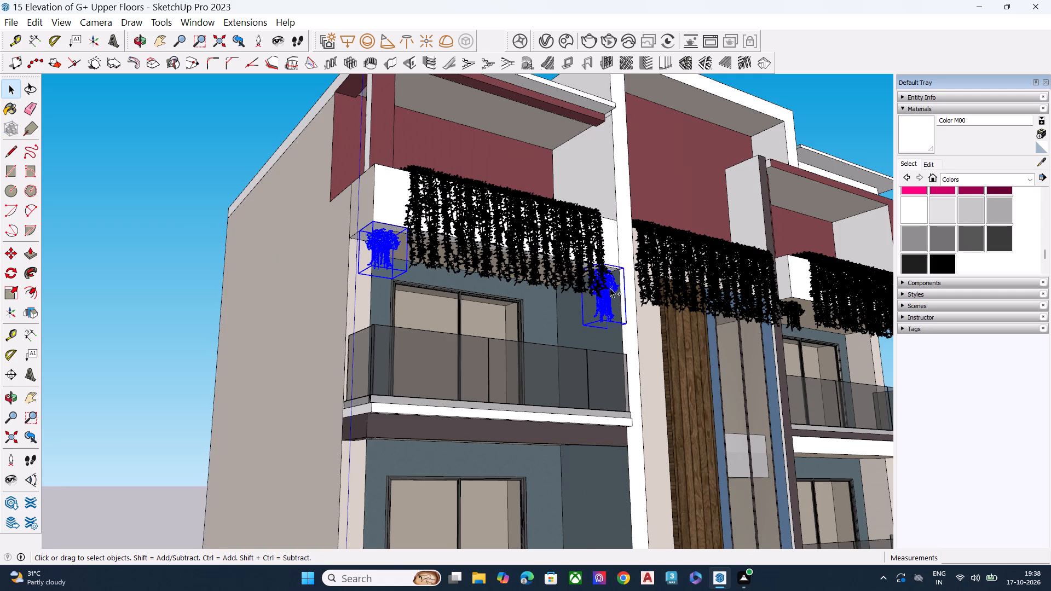
scroll(352, 301, "down", 6, "ctrl")
scroll(634, 338, "up", 4, "ctrl")
scroll(643, 340, "down", 2, "ctrl")
scroll(643, 340, "up", 7, "ctrl")
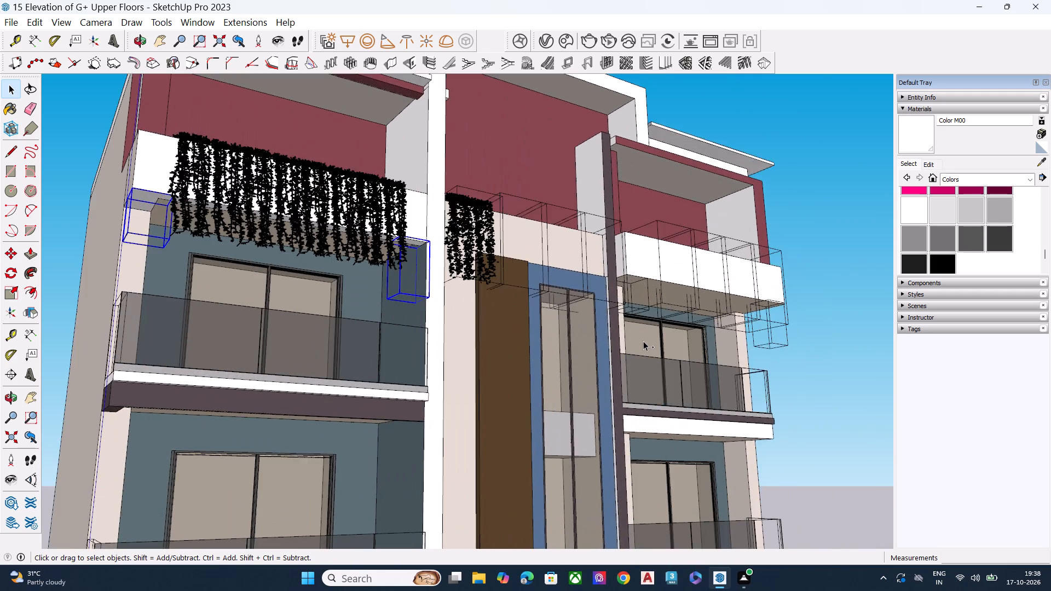
scroll(643, 341, "up", 6, "ctrl")
left_click(620, 234, "ctrl")
scroll(581, 256, "down", 3, "ctrl")
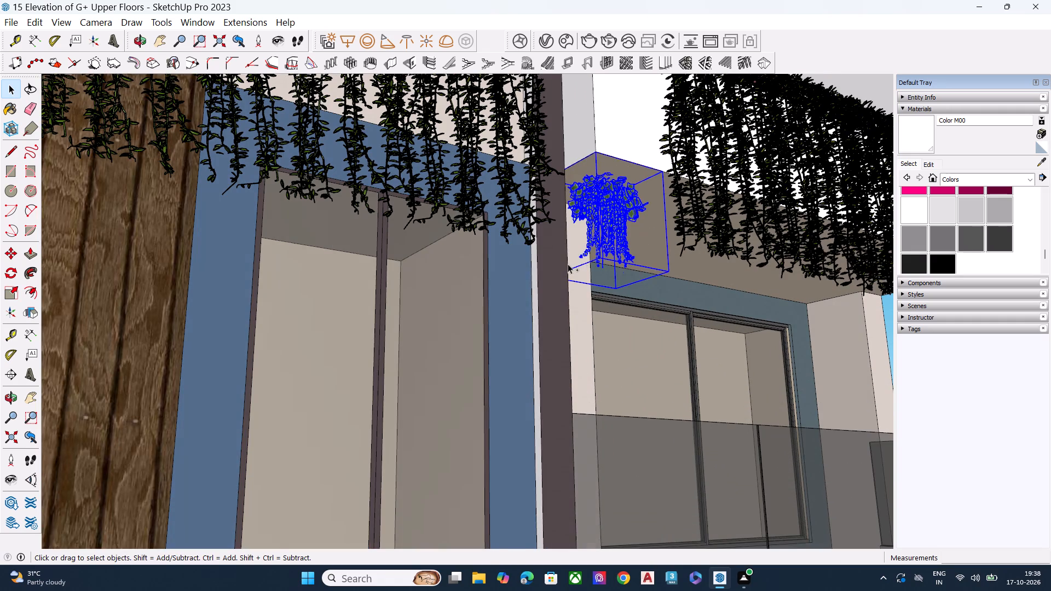
scroll(568, 264, "down", 4, "ctrl")
left_click(813, 303, "ctrl")
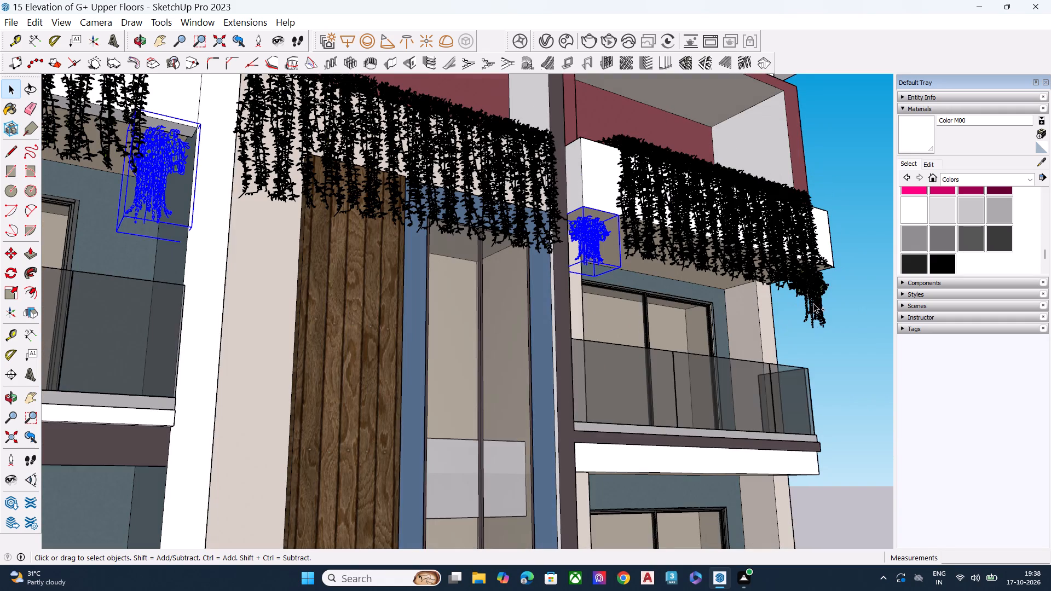
key("m")
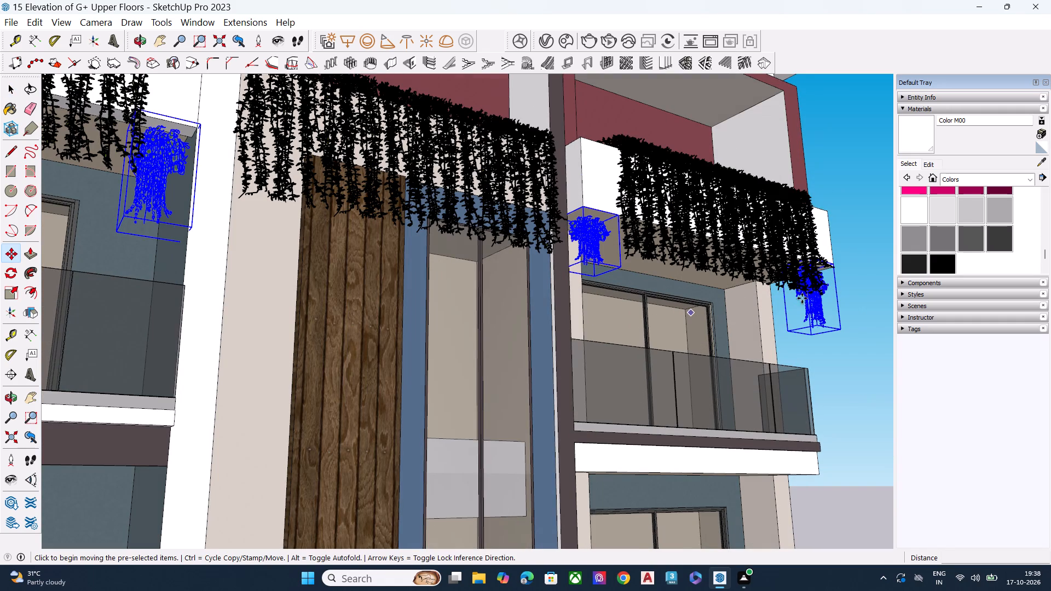
scroll(645, 289, "down", 8)
scroll(800, 270, "down", 5)
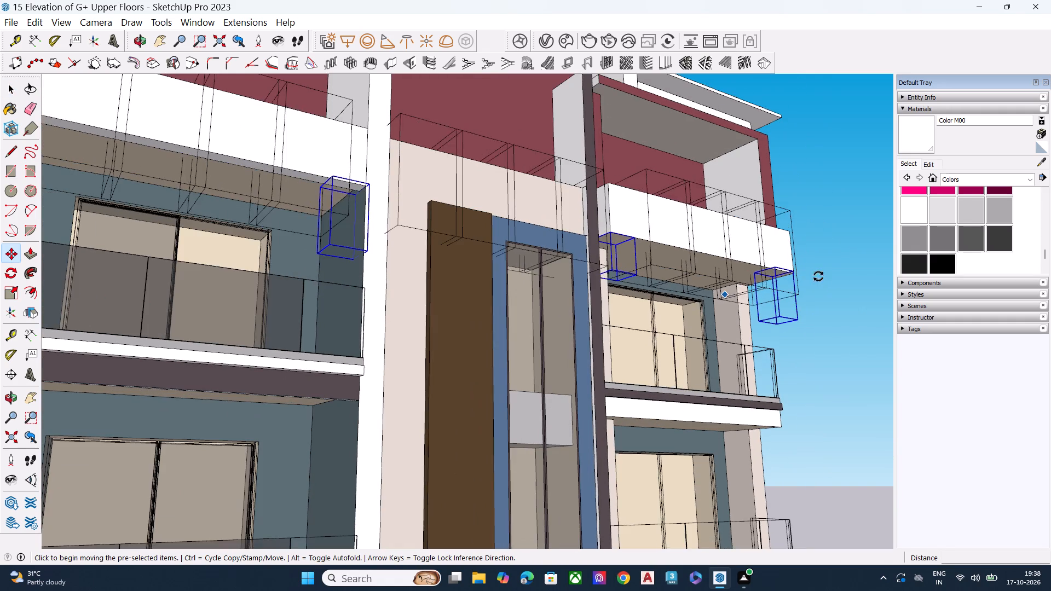
scroll(818, 276, "down", 11)
scroll(444, 209, "up", 7)
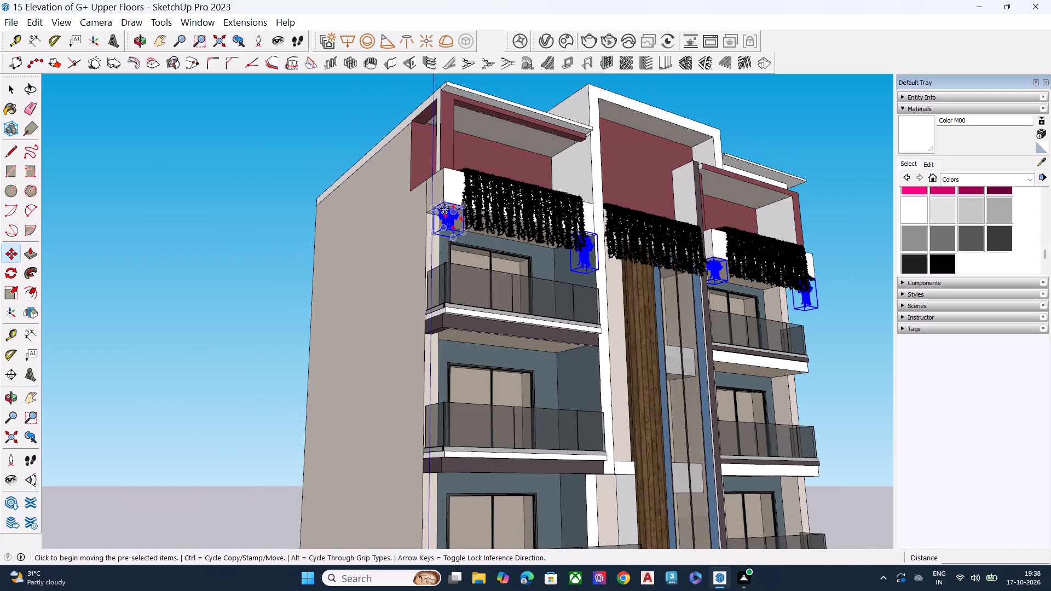
scroll(440, 197, "up", 3)
scroll(440, 197, "down", 1)
scroll(440, 197, "up", 2)
left_click(443, 202)
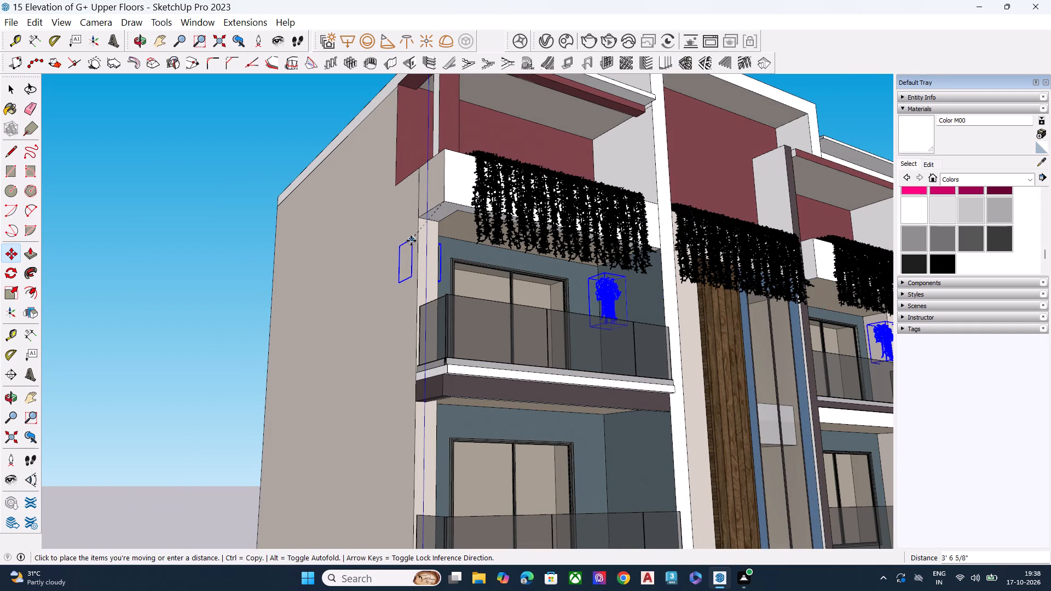
scroll(464, 397, "down", 2)
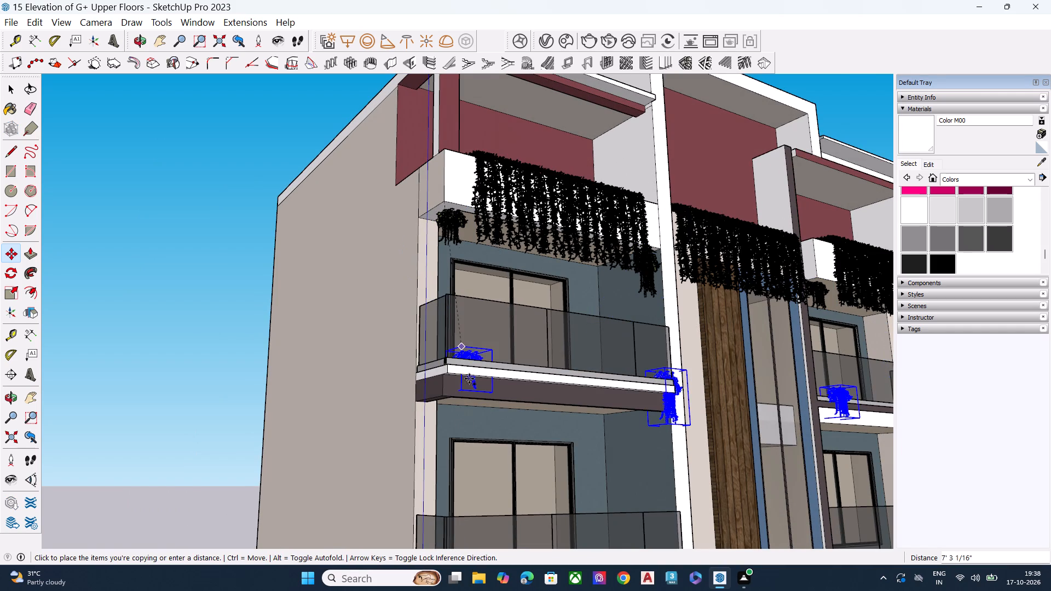
scroll(469, 379, "down", 10)
scroll(478, 342, "up", 1)
scroll(478, 342, "down", 1)
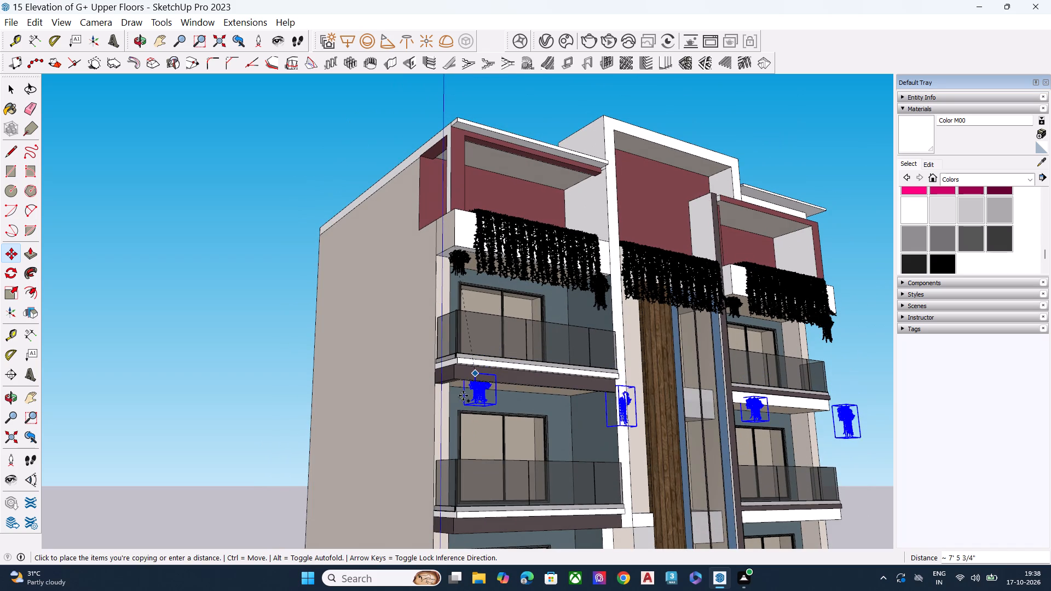
scroll(457, 405, "up", 15)
scroll(454, 362, "up", 1)
scroll(454, 361, "down", 1)
scroll(454, 360, "up", 3)
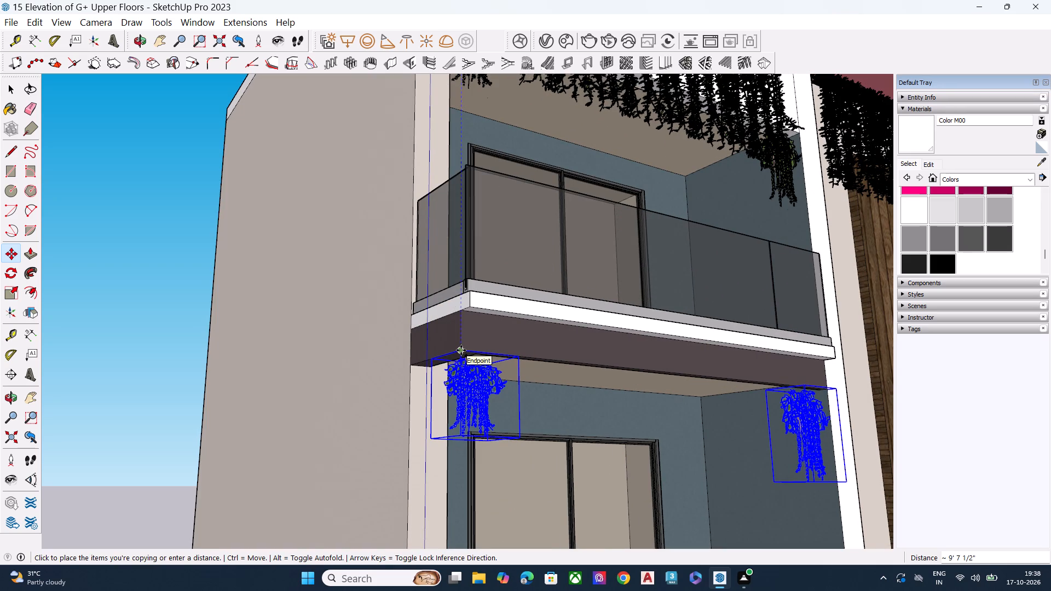
left_click(459, 351)
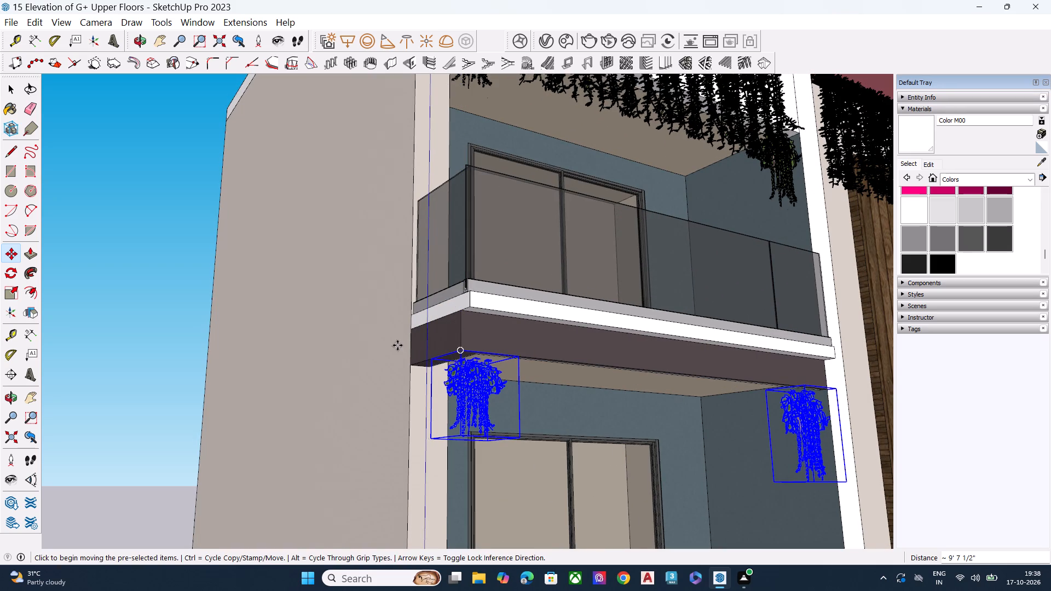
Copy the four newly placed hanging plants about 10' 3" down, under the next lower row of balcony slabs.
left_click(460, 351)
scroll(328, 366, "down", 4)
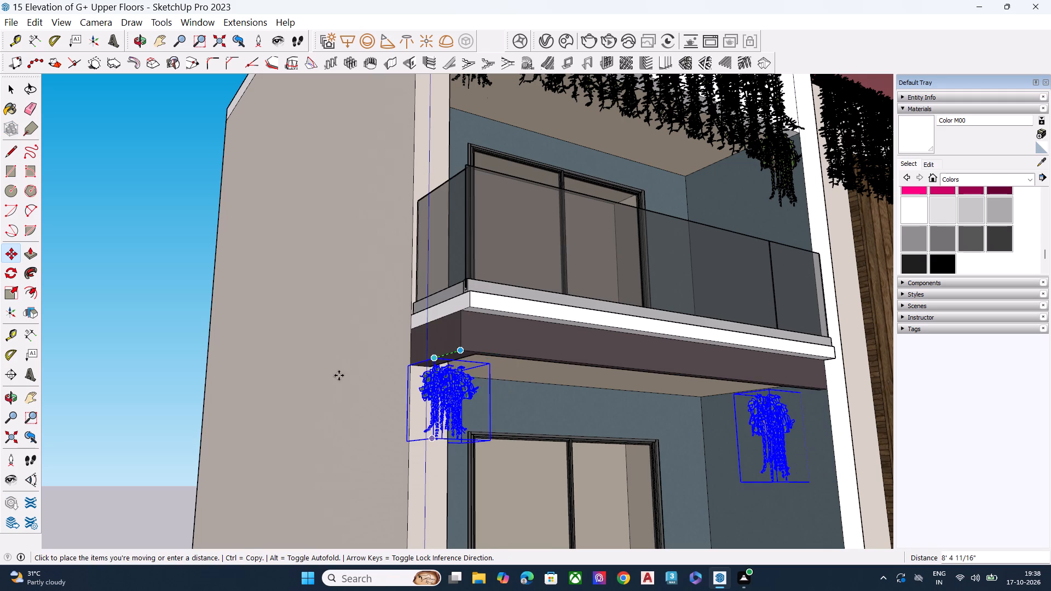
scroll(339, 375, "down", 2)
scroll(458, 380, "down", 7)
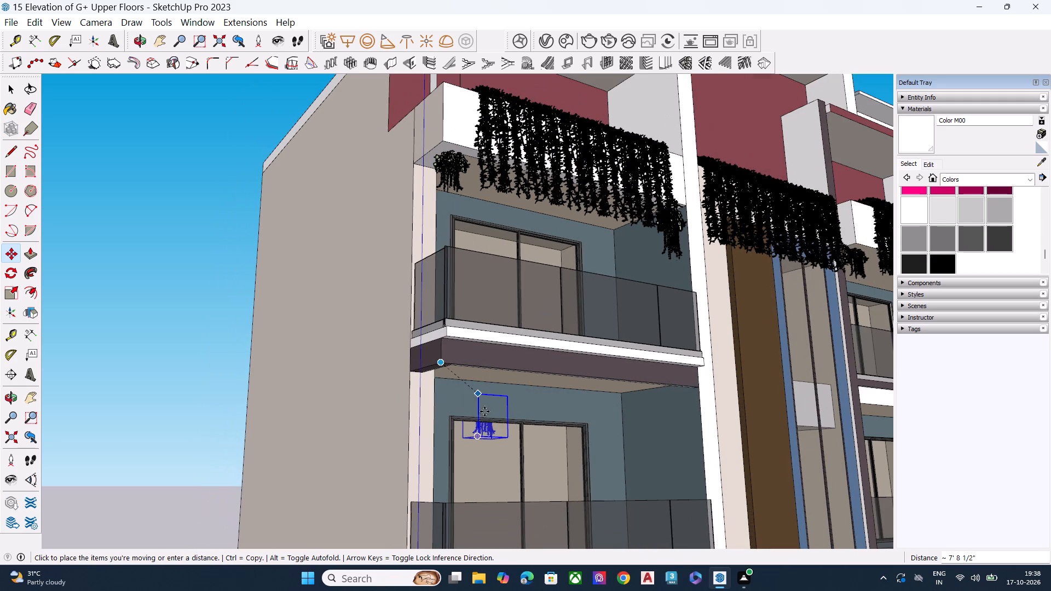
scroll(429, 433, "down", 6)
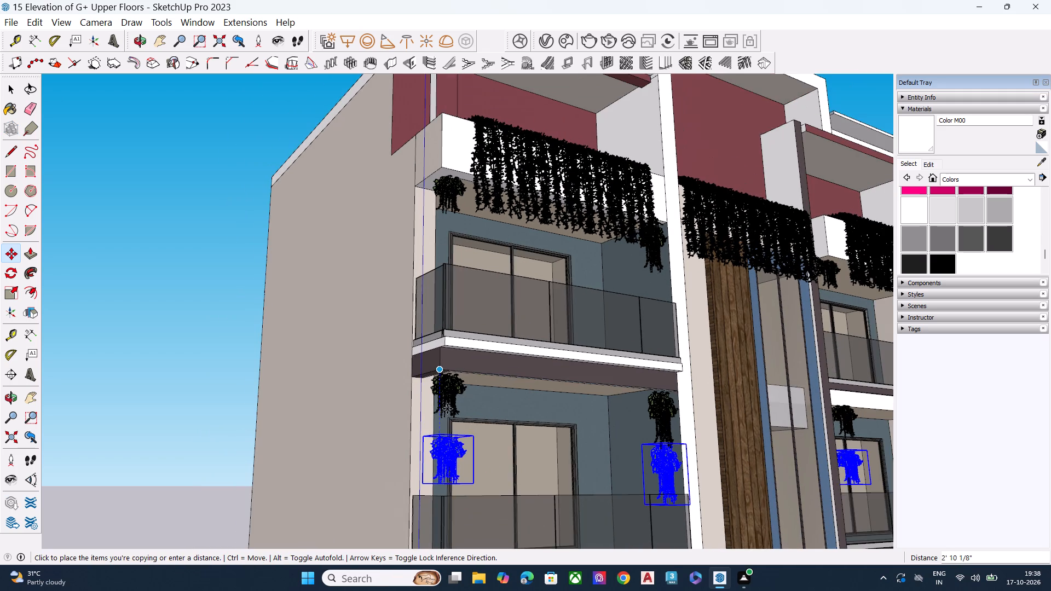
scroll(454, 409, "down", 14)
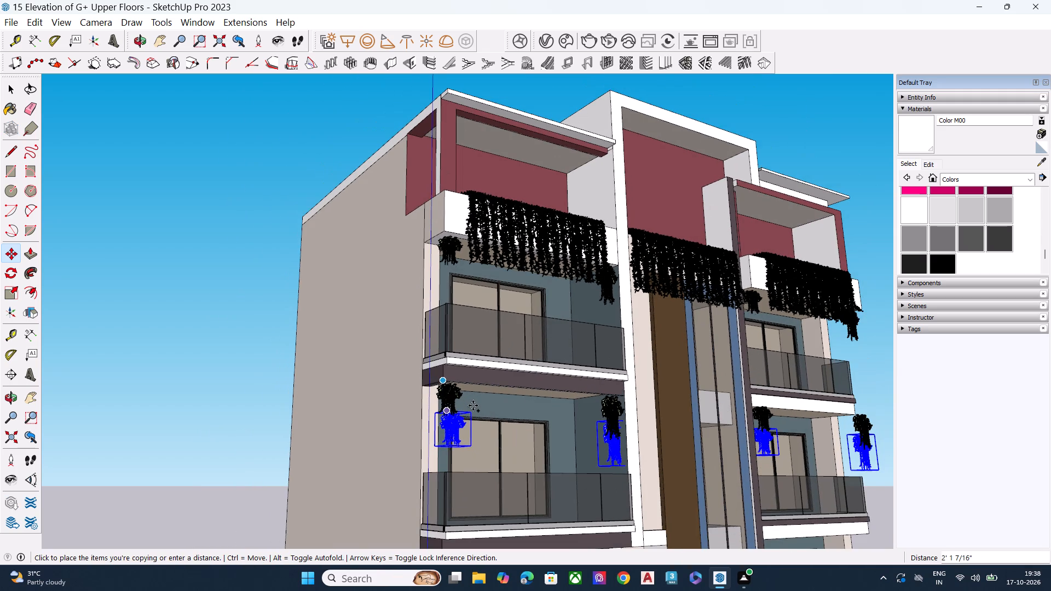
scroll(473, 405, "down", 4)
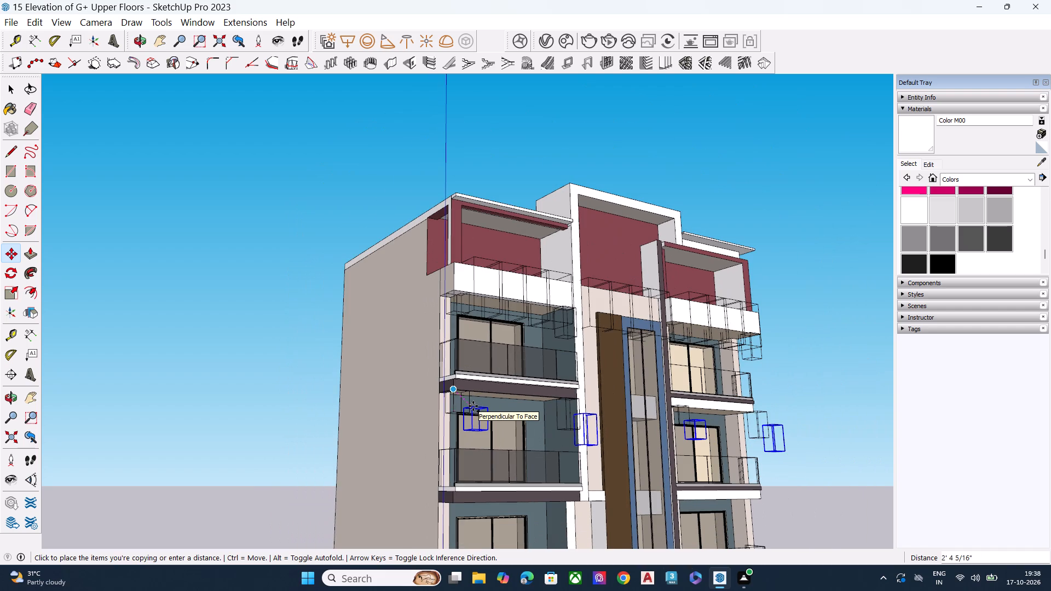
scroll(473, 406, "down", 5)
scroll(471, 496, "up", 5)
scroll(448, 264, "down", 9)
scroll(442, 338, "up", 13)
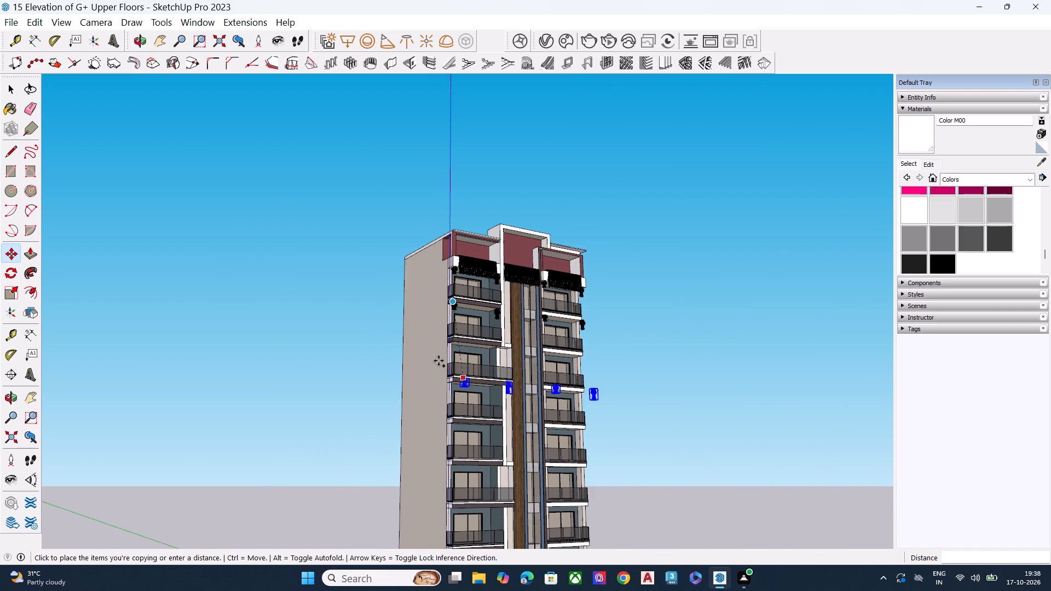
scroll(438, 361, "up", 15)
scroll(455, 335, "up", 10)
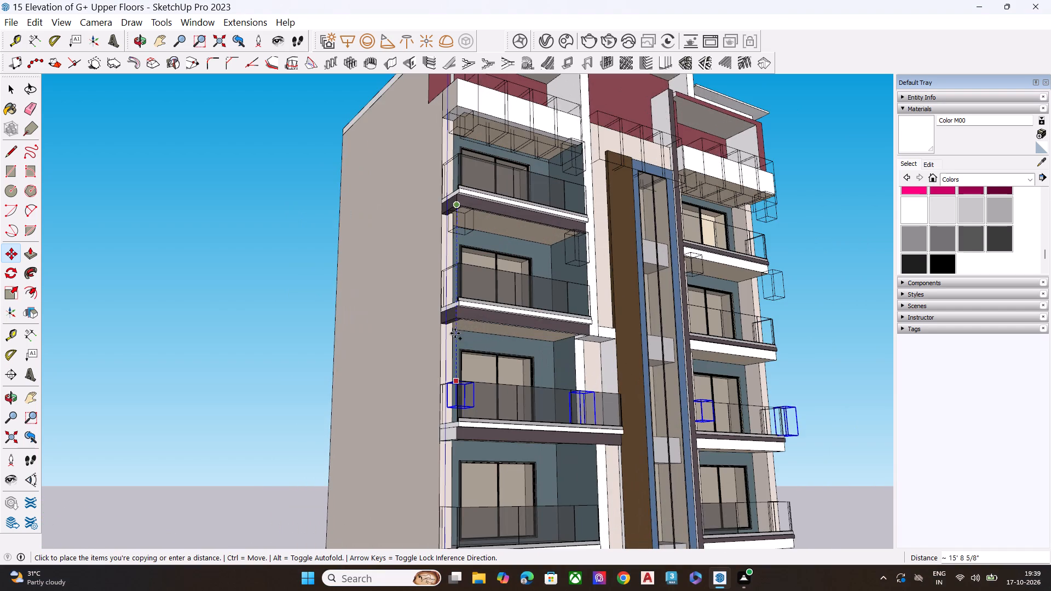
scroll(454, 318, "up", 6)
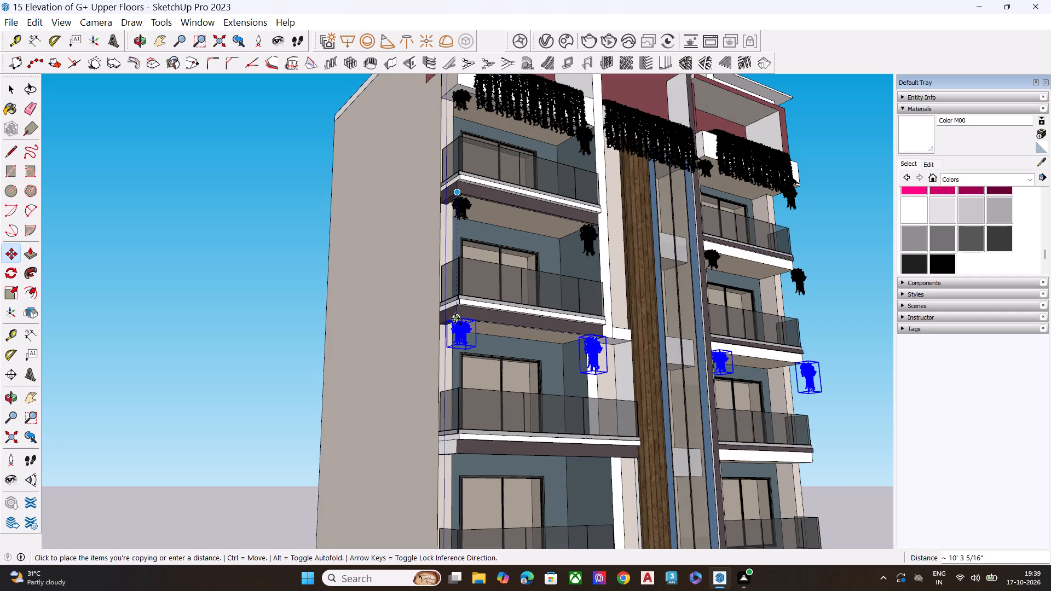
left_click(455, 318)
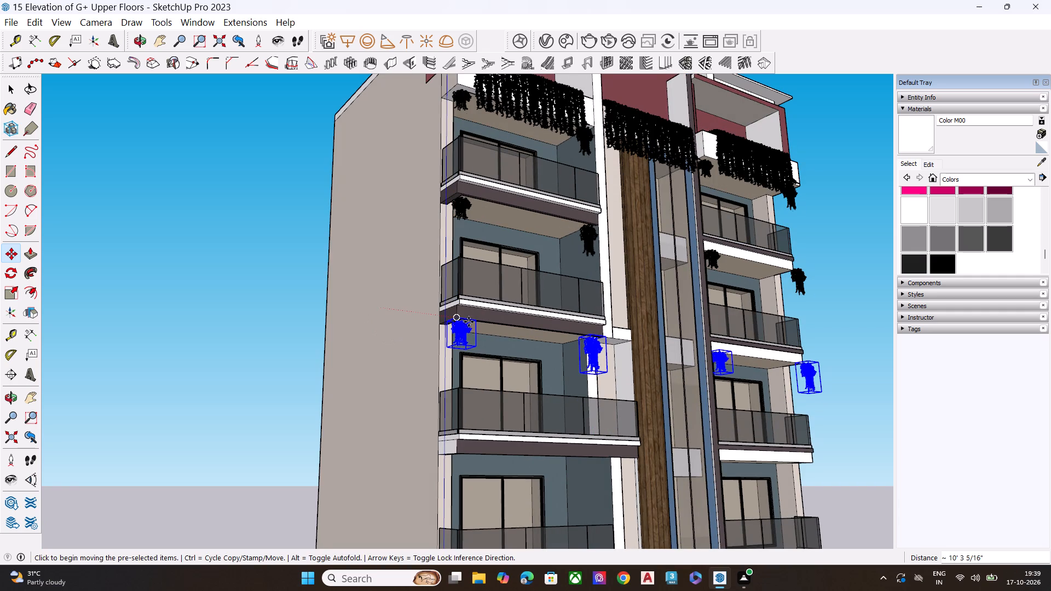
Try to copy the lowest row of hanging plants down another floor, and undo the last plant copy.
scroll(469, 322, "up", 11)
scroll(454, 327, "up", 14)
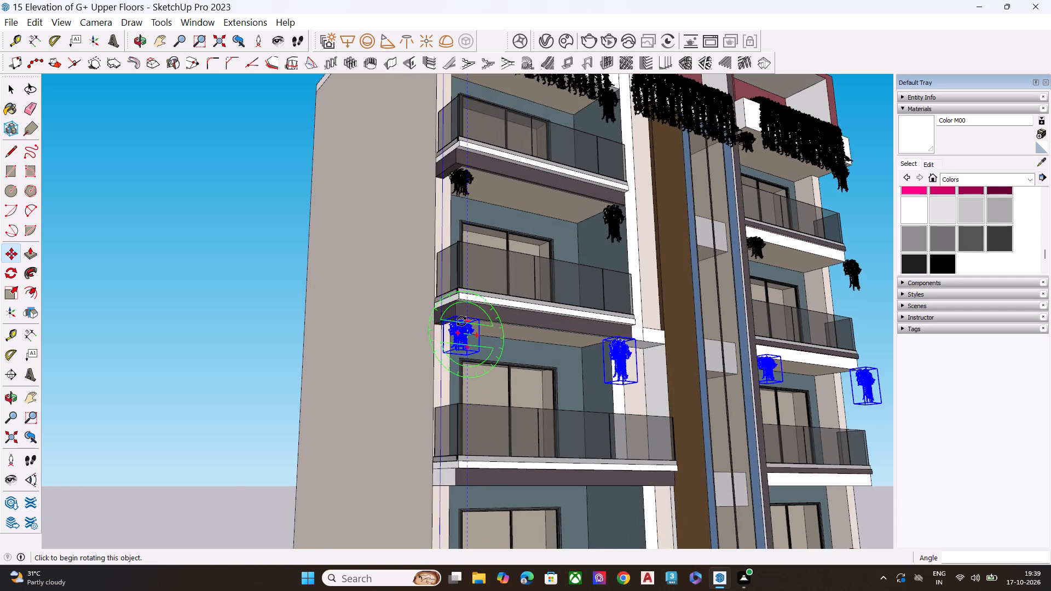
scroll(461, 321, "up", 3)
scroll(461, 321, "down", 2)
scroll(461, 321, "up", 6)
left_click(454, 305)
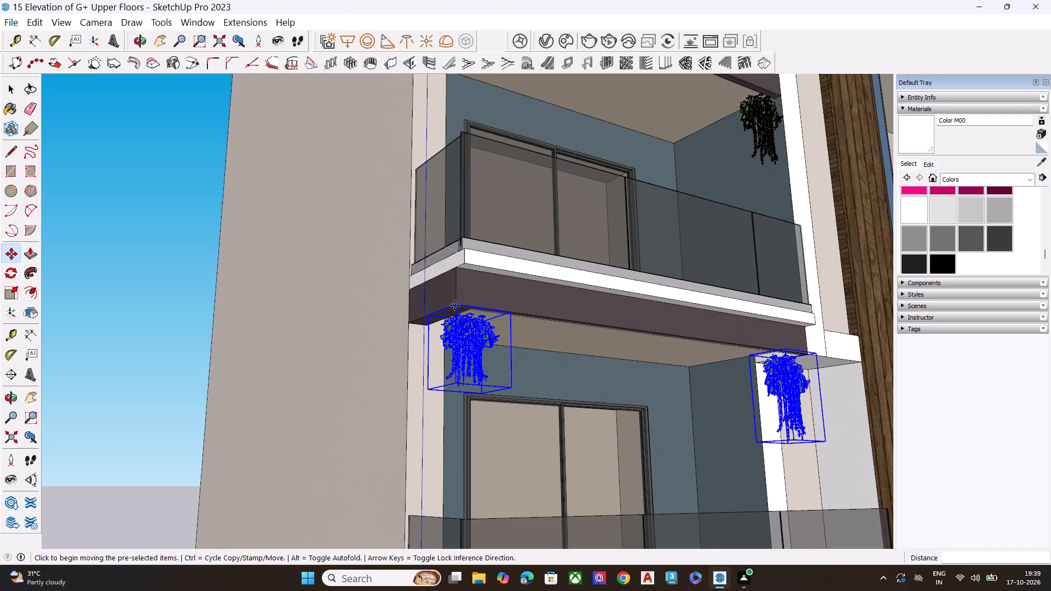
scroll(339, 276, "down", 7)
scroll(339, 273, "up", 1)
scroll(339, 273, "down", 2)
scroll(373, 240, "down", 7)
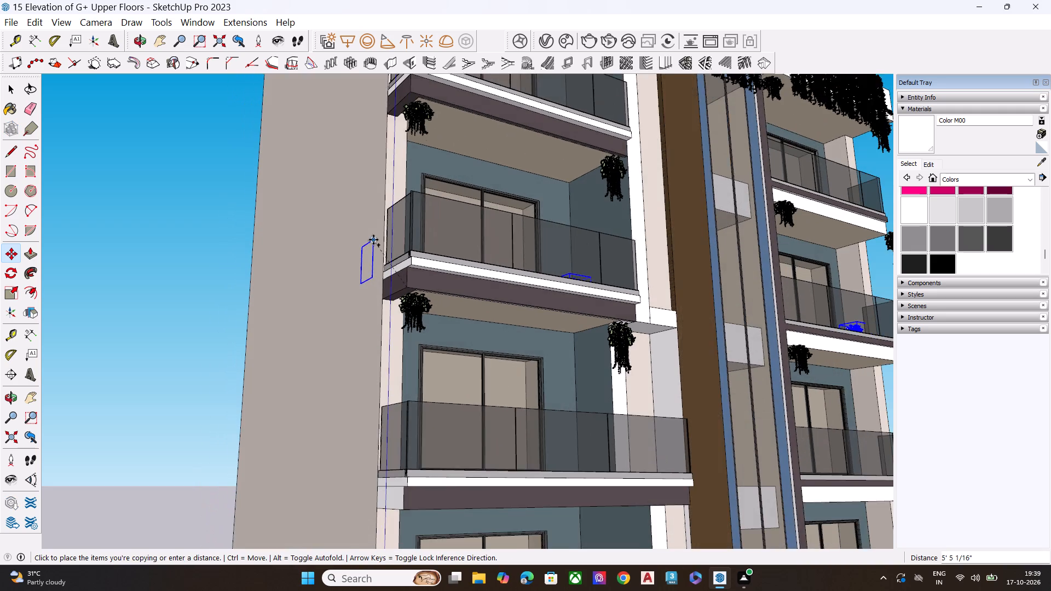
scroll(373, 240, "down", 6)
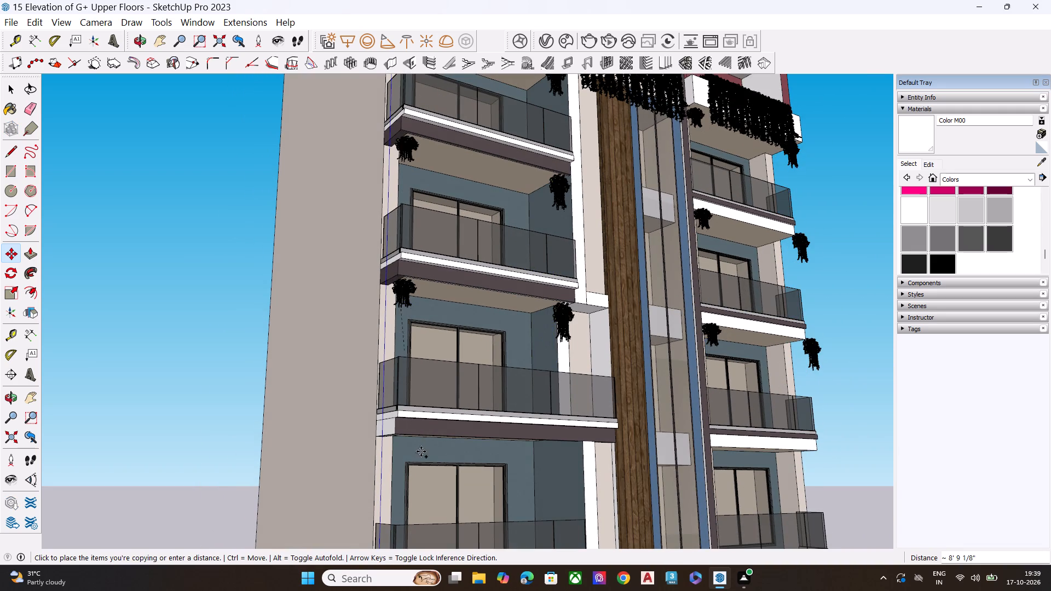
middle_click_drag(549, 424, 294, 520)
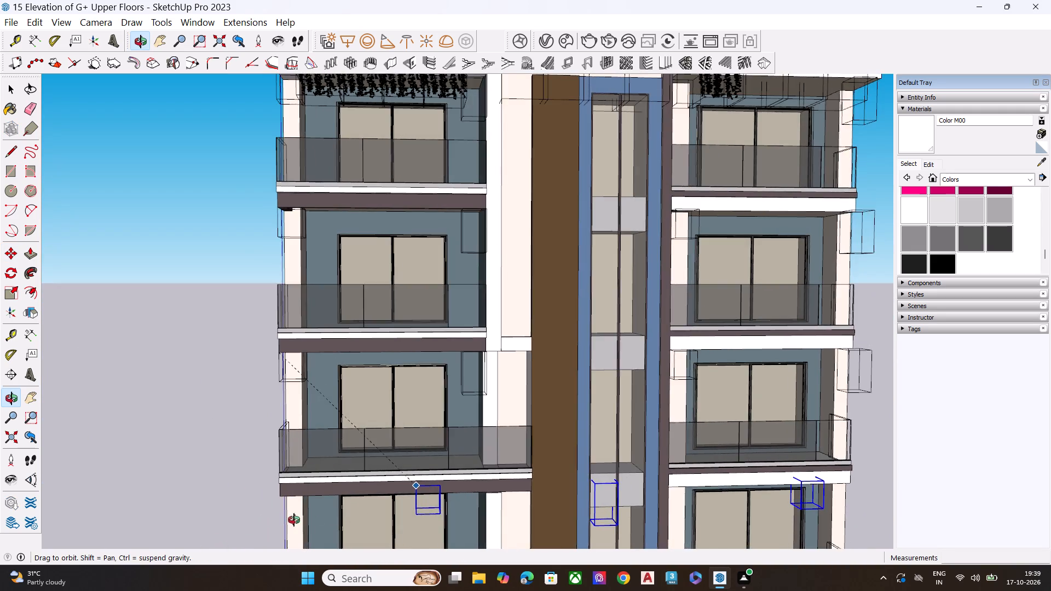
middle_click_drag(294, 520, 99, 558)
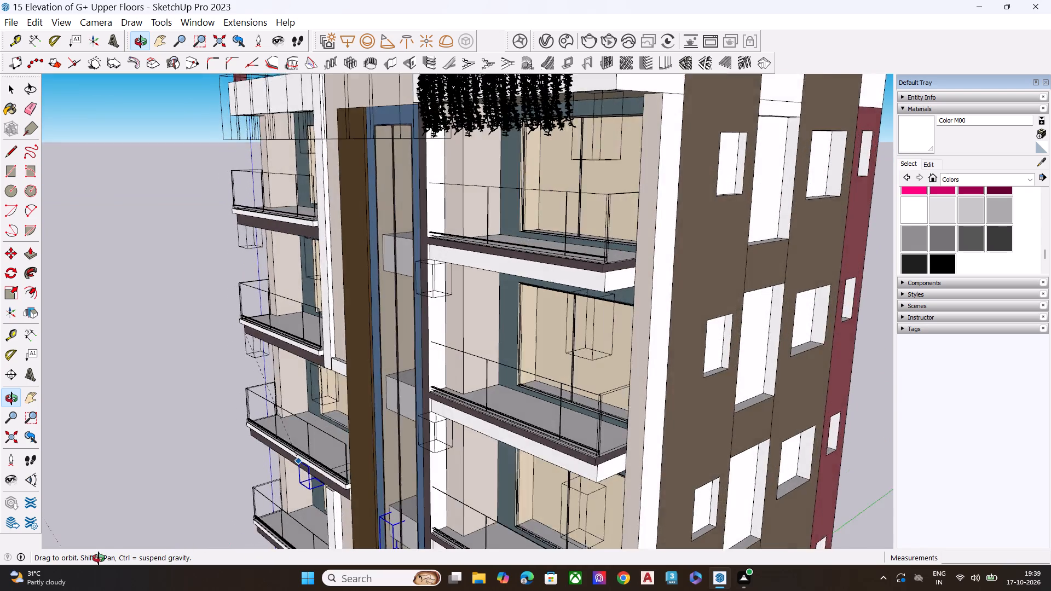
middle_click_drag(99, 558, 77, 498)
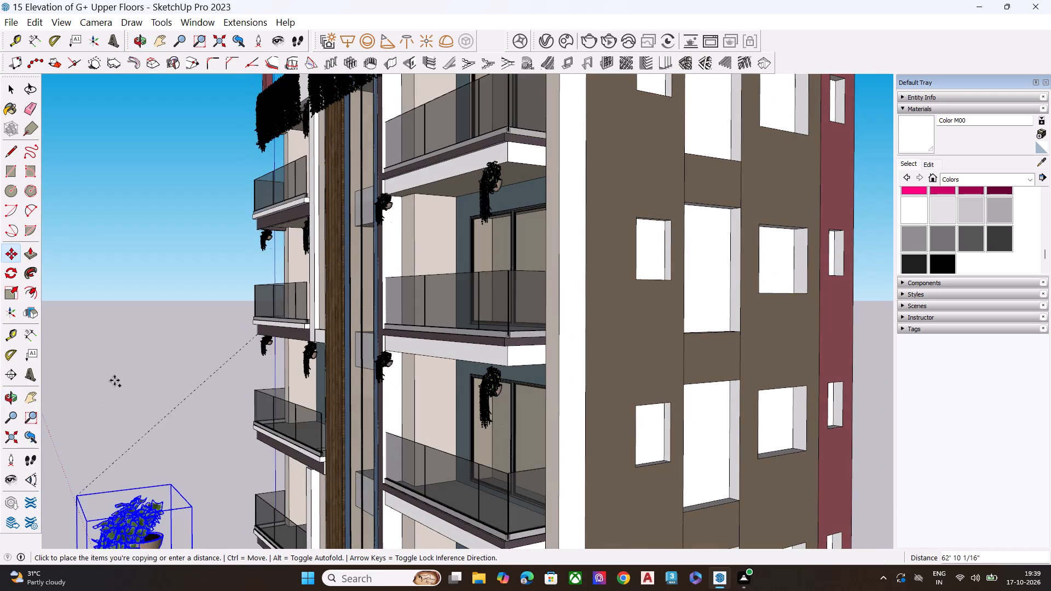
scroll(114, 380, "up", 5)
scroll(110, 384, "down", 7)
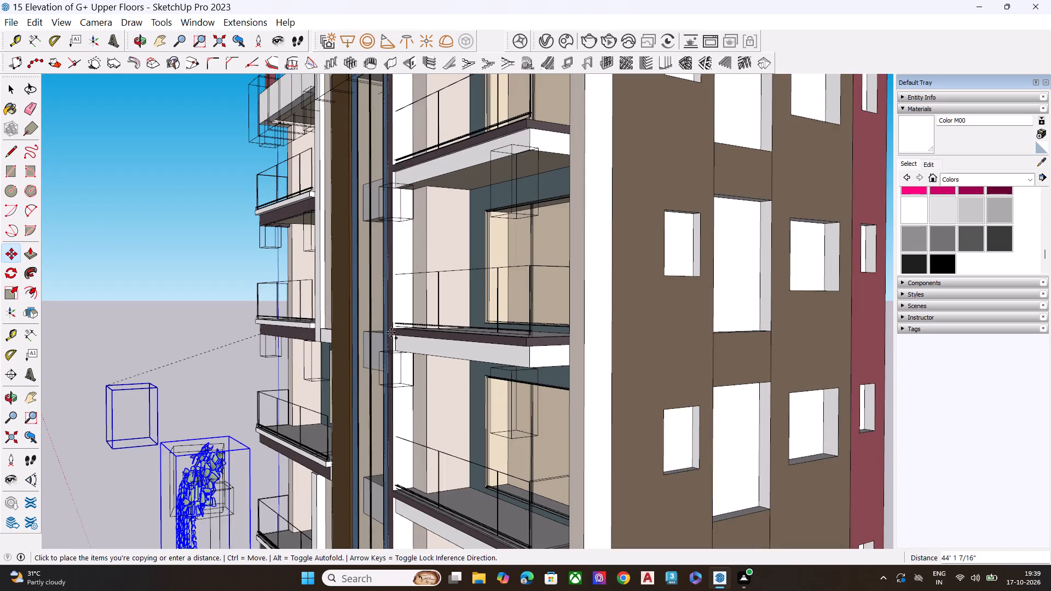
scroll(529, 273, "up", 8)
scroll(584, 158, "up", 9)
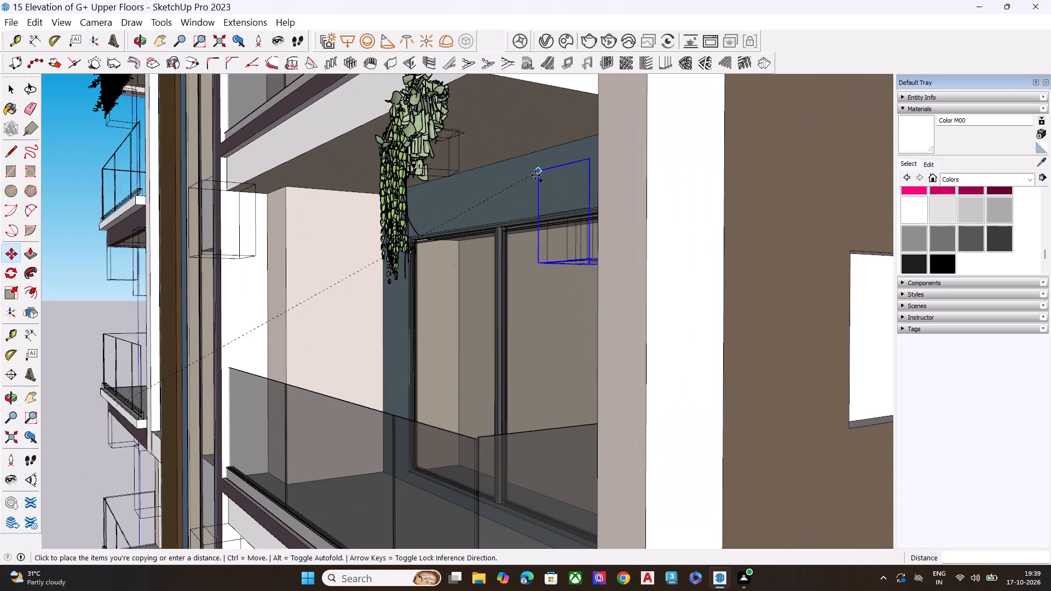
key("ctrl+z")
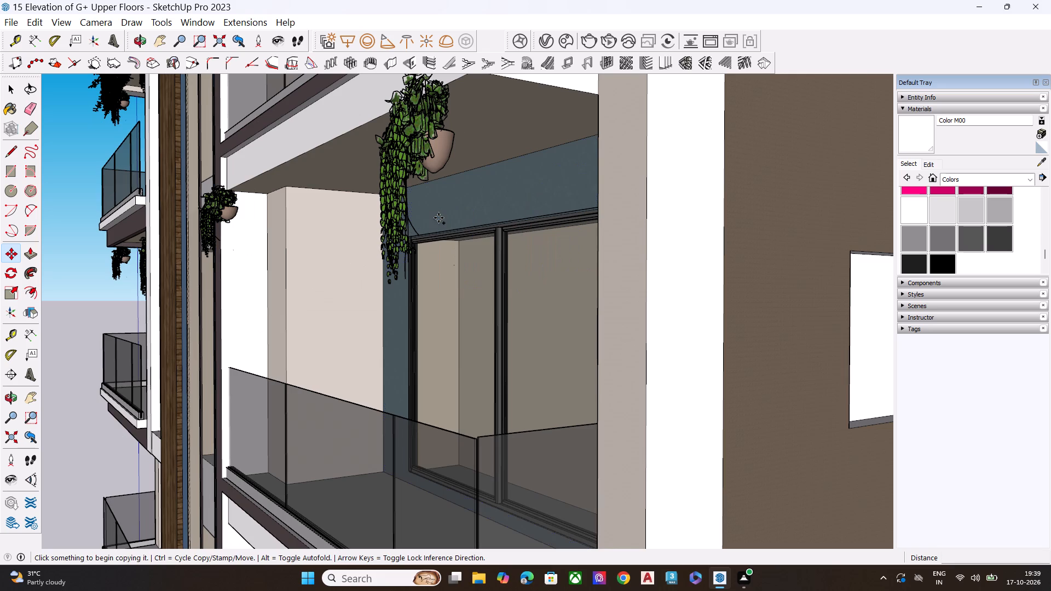
Undo the hanging-plant copies placed one floor below the top balconies, and clear the selection.
key("ctrl+z")
scroll(431, 228, "down", 8)
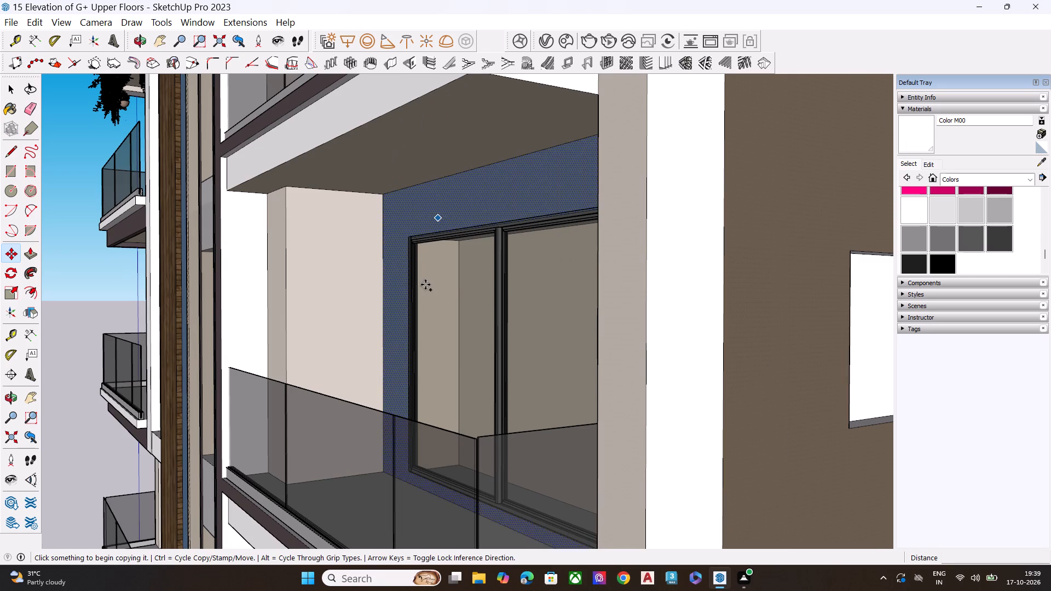
scroll(425, 294, "down", 4)
scroll(425, 309, "up", 1)
scroll(425, 309, "down", 3)
key("space")
left_click(157, 316)
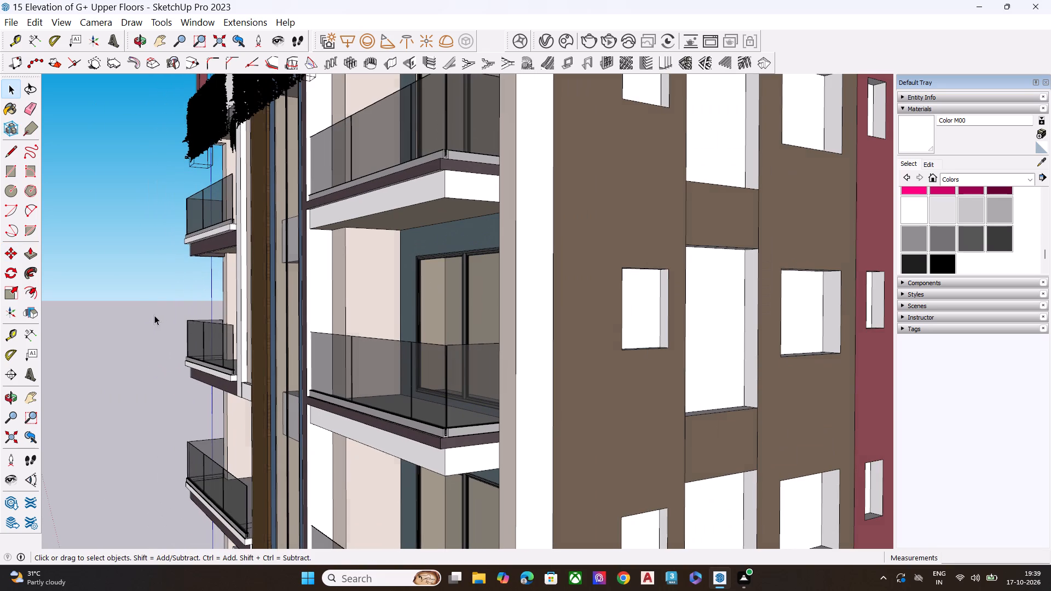
Examine the ivy and hanging plants along the top-floor balconies from the front and from the brown side-wall corner.
middle_click_drag(188, 312, 373, 489)
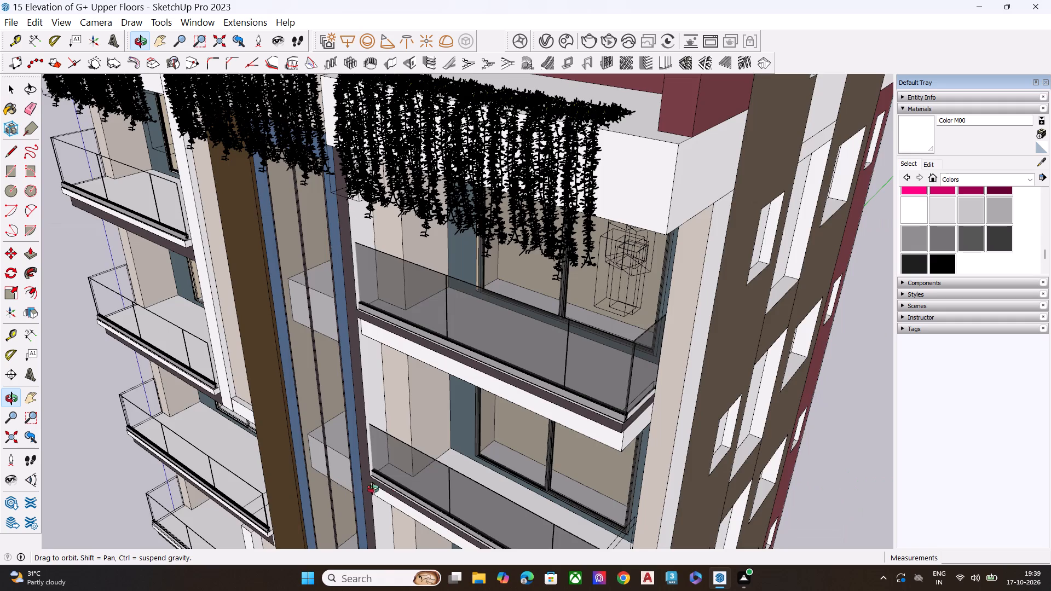
middle_click_drag(373, 489, 428, 495)
scroll(428, 495, "down", 1)
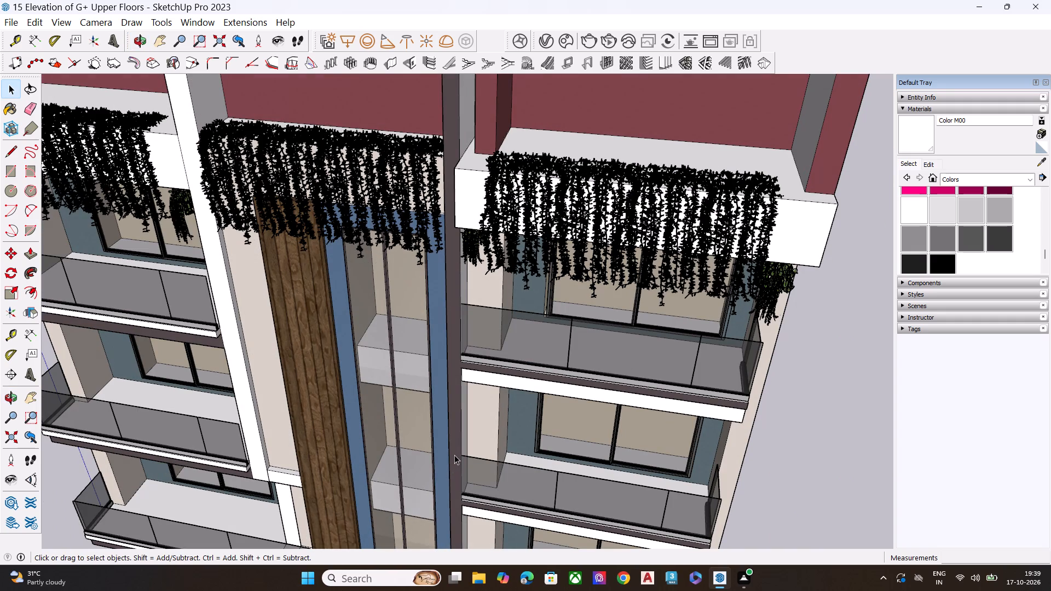
scroll(507, 403, "down", 3)
middle_click_drag(523, 427, 512, 344)
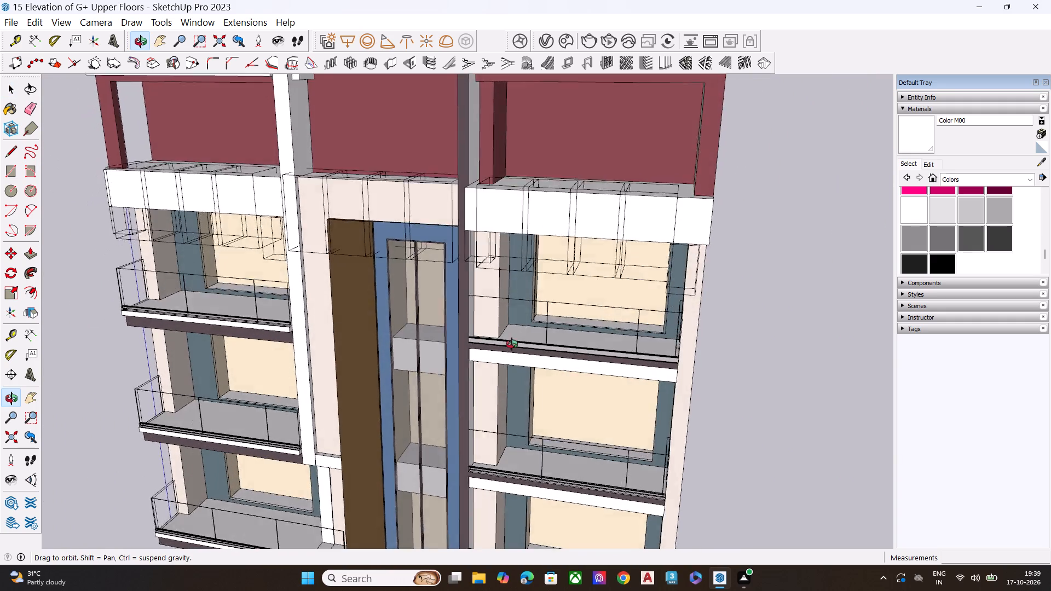
middle_click_drag(512, 344, 518, 334)
scroll(556, 336, "up", 1)
left_click(726, 337)
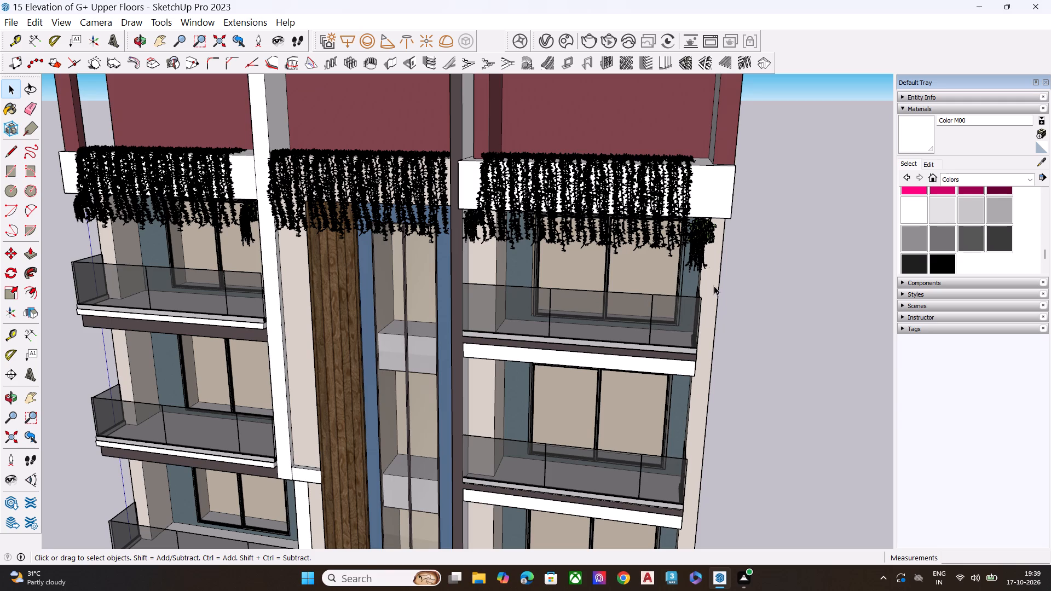
middle_click_drag(716, 213, 723, 143)
scroll(724, 147, "up", 5)
scroll(717, 166, "down", 2)
scroll(715, 169, "up", 3)
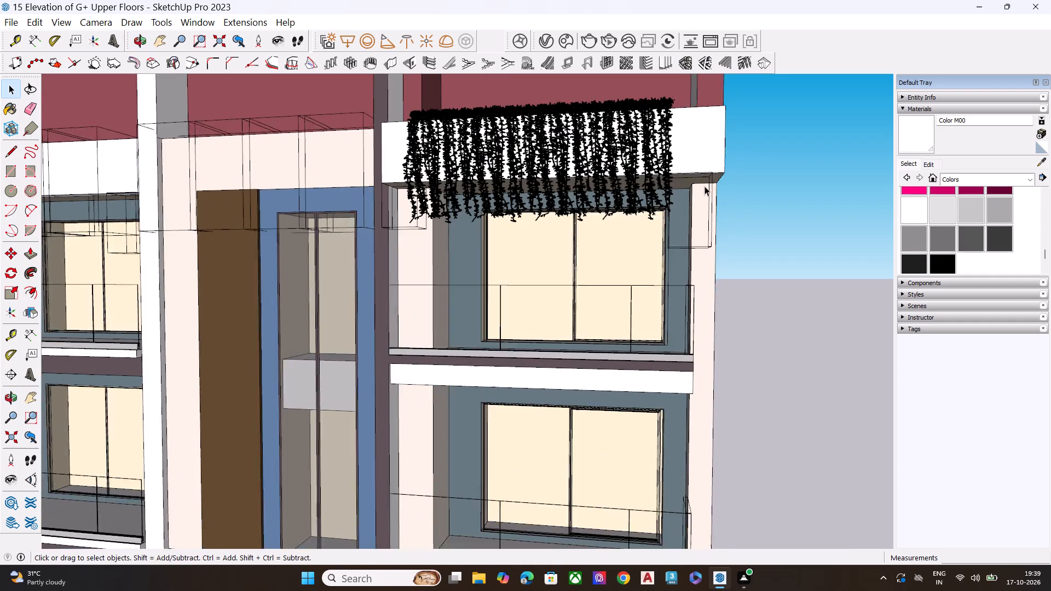
scroll(704, 186, "up", 1)
scroll(721, 166, "down", 1)
scroll(721, 166, "up", 5)
scroll(721, 166, "down", 1)
scroll(721, 166, "up", 2)
scroll(717, 172, "down", 1)
scroll(717, 172, "up", 4)
middle_click_drag(728, 160, 579, 207)
scroll(673, 190, "up", 1)
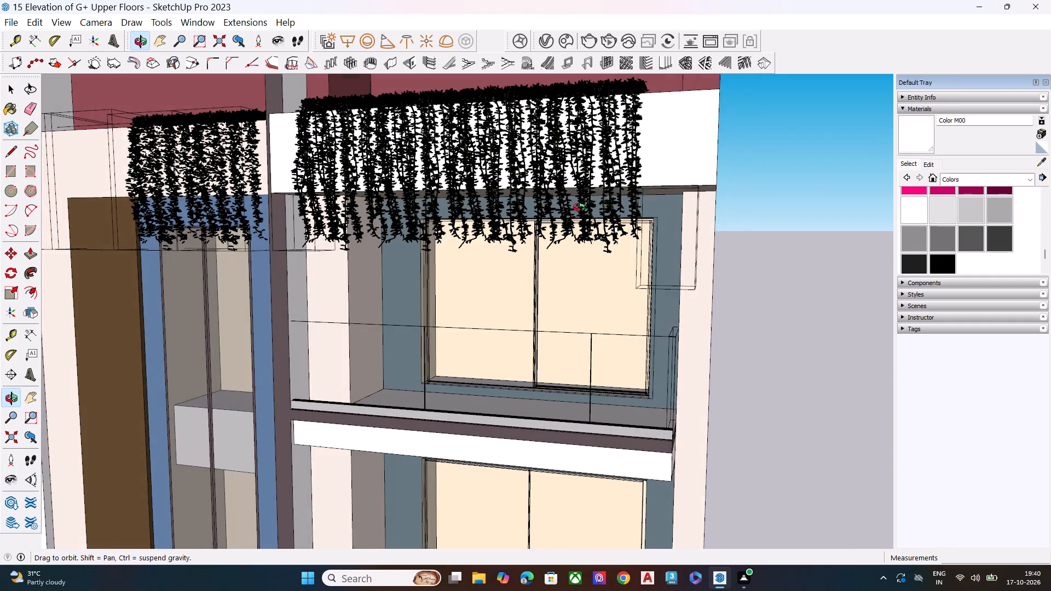
middle_click_drag(579, 207, 534, 227)
scroll(527, 233, "up", 3)
scroll(518, 240, "down", 1)
scroll(509, 247, "up", 2)
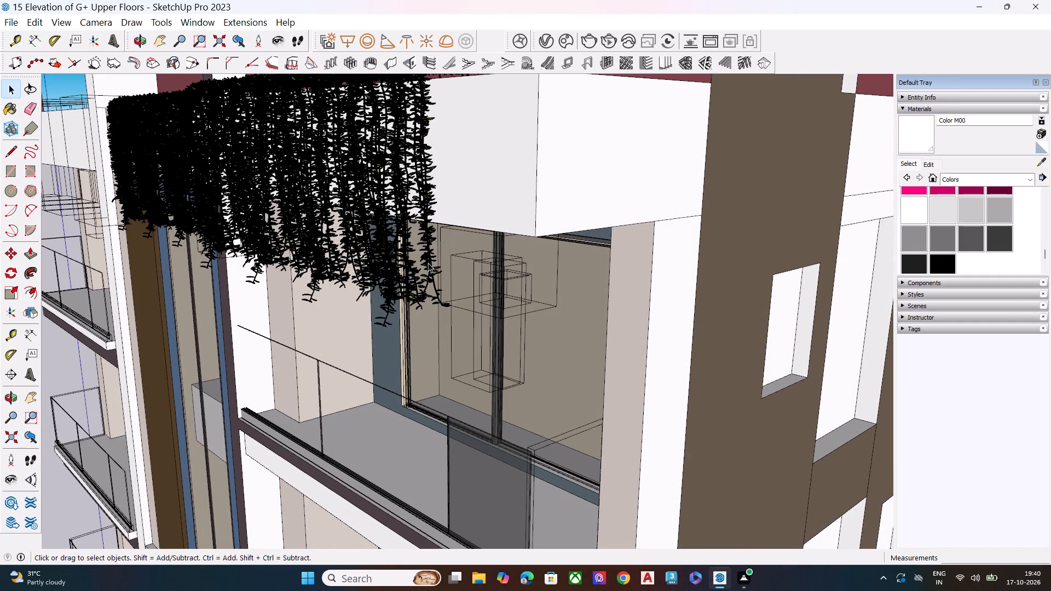
left_click(57, 366)
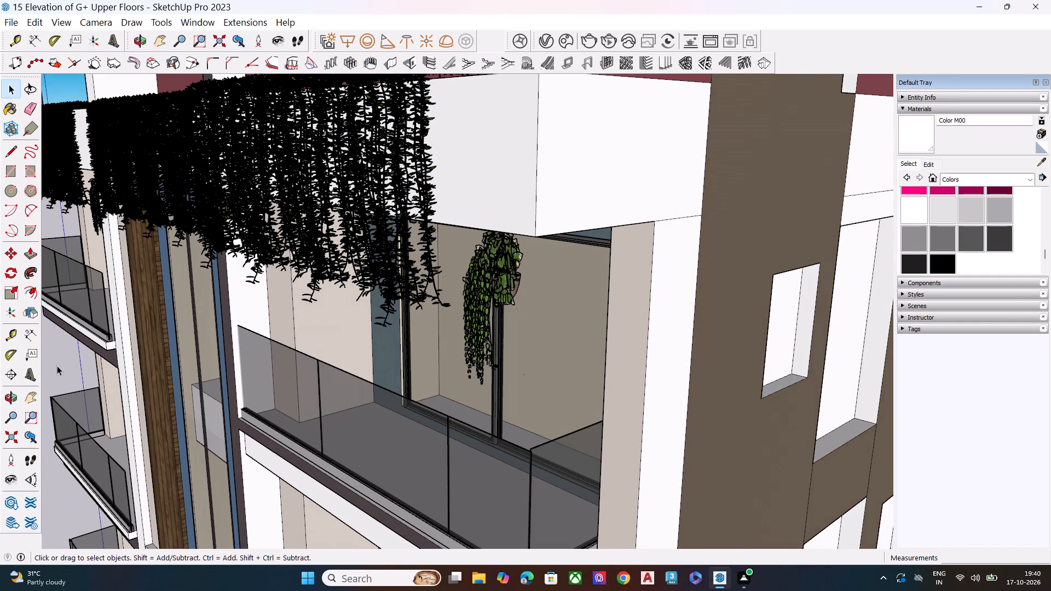
Scale the hanging plant under the top corner balcony's white band by about 1.35 along the red axis, and deselect.
middle_click_drag(507, 188, 522, 101)
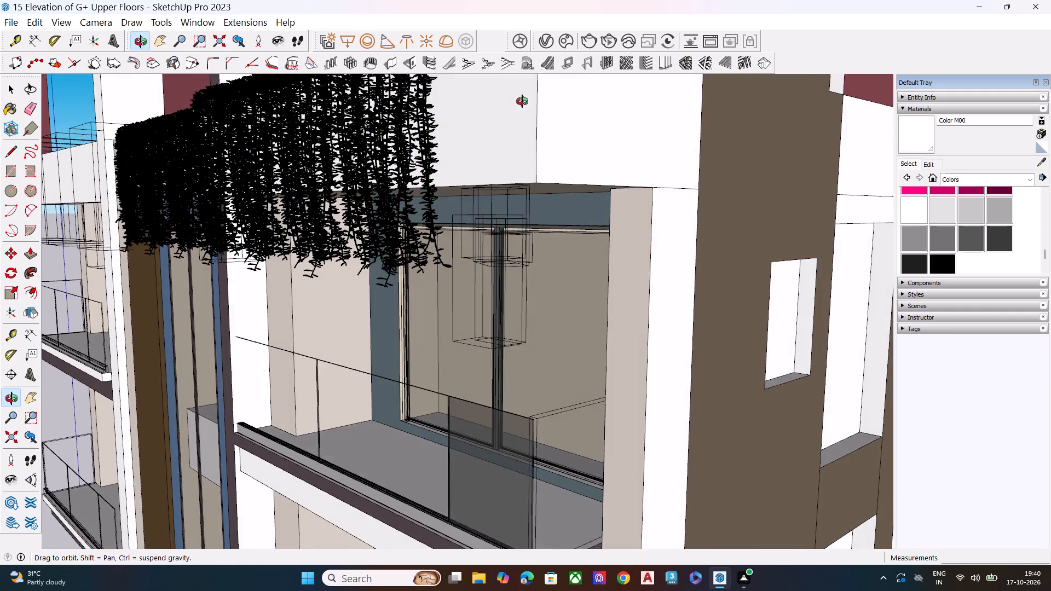
middle_click_drag(522, 101, 523, 100)
left_click(71, 160)
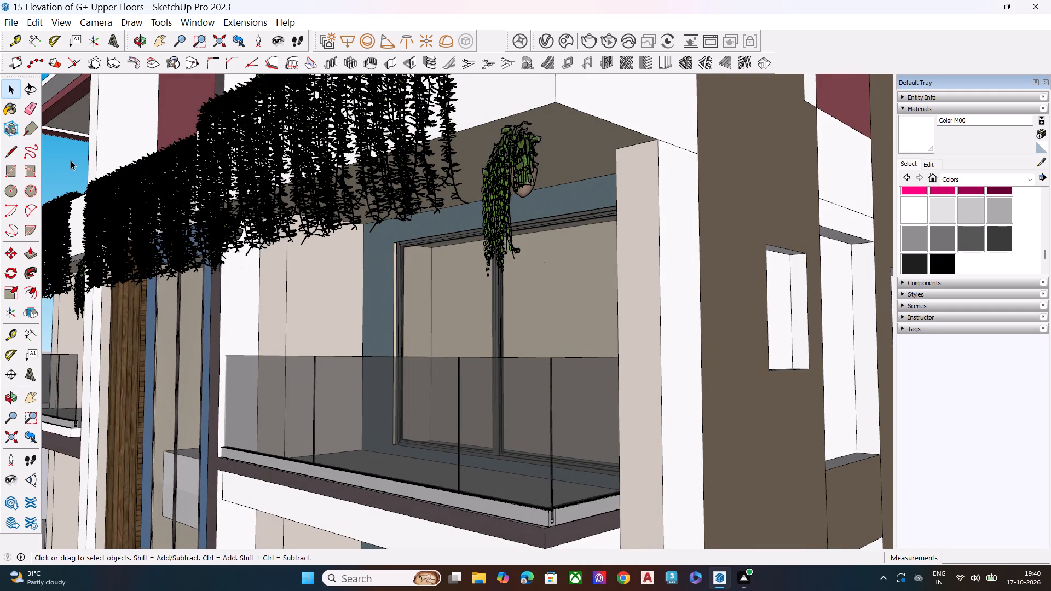
left_click(522, 163)
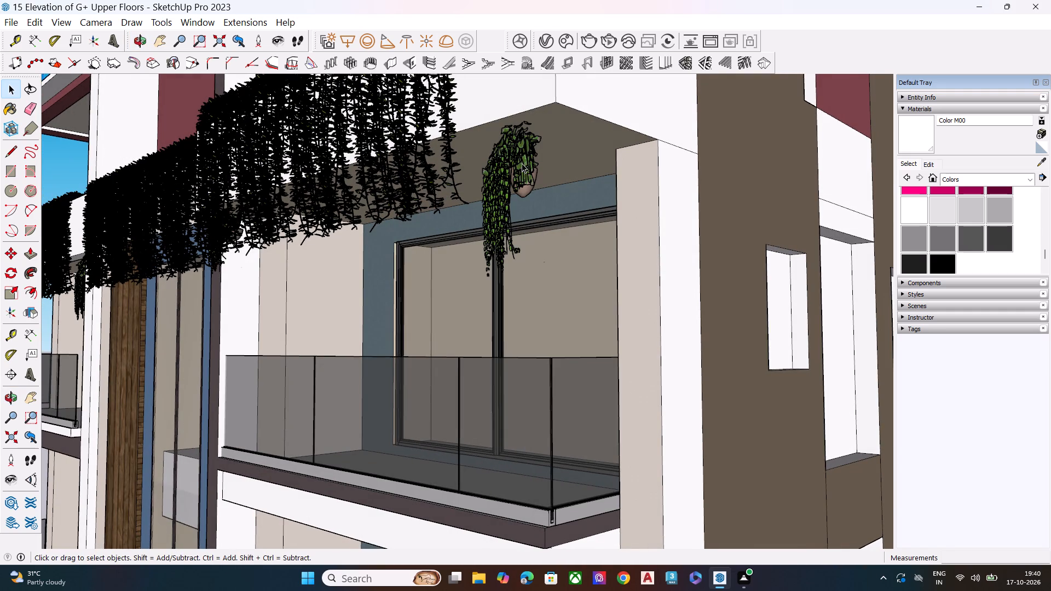
key("s")
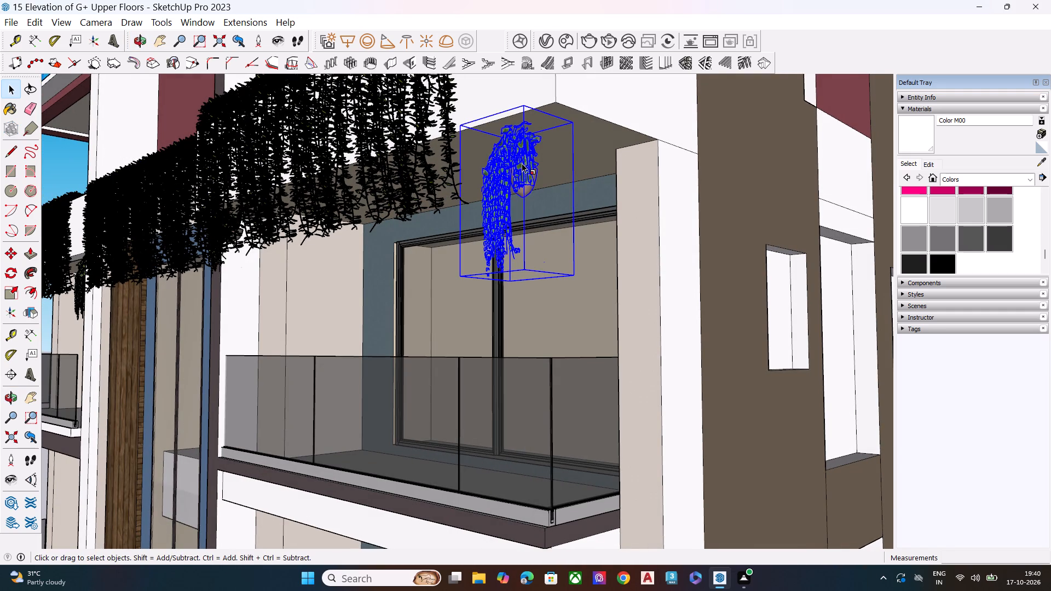
left_click(552, 193)
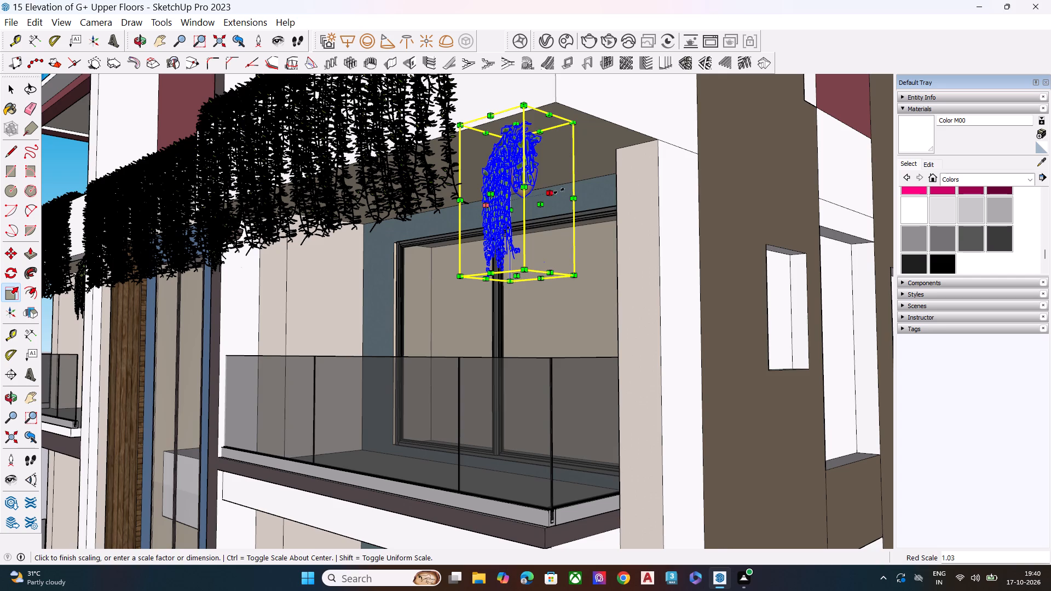
left_click(574, 184)
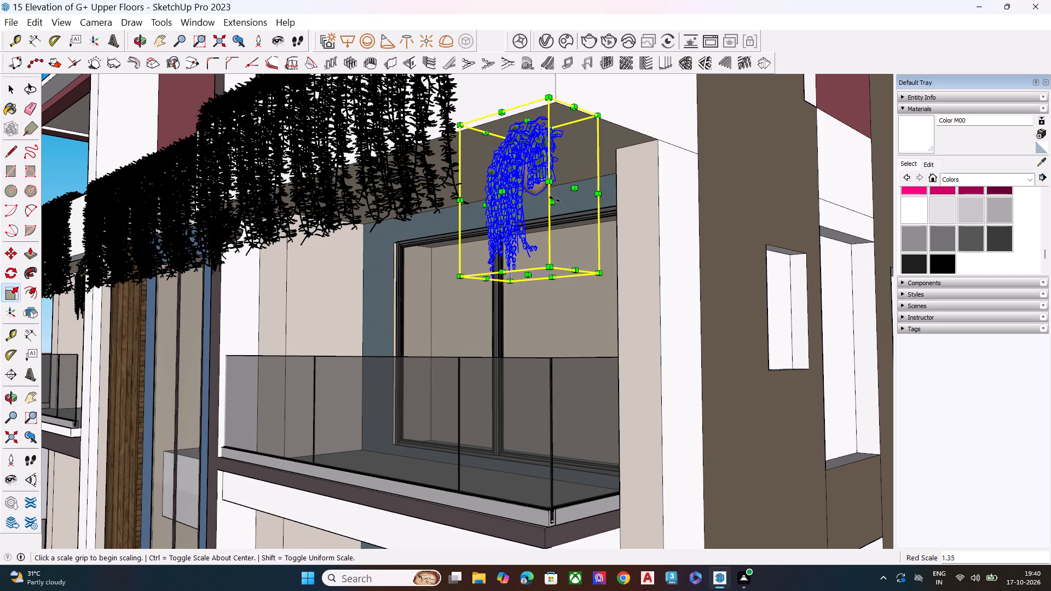
left_click(554, 201)
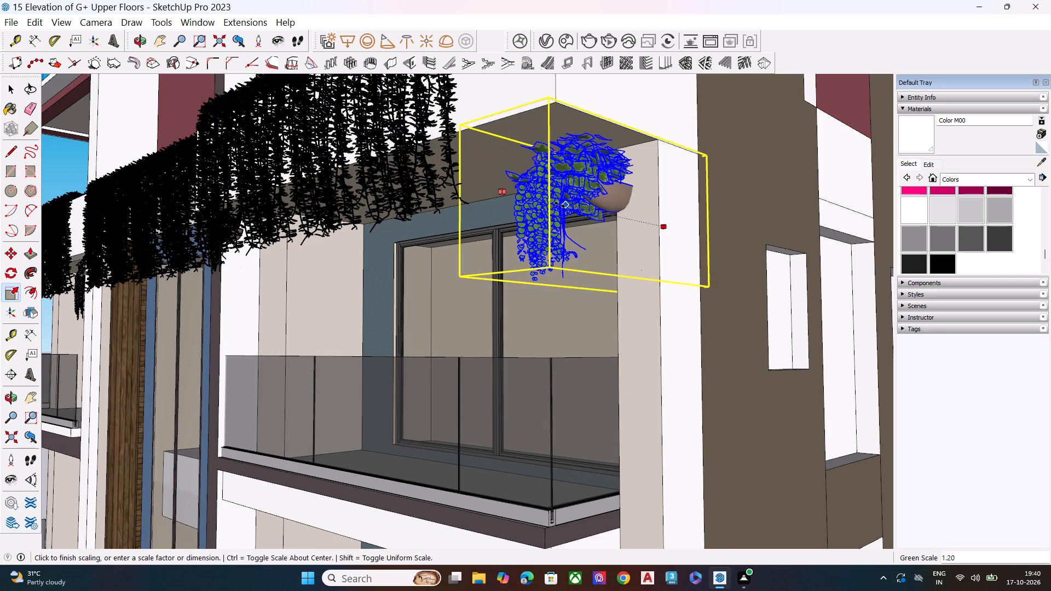
key("Escape")
key("space")
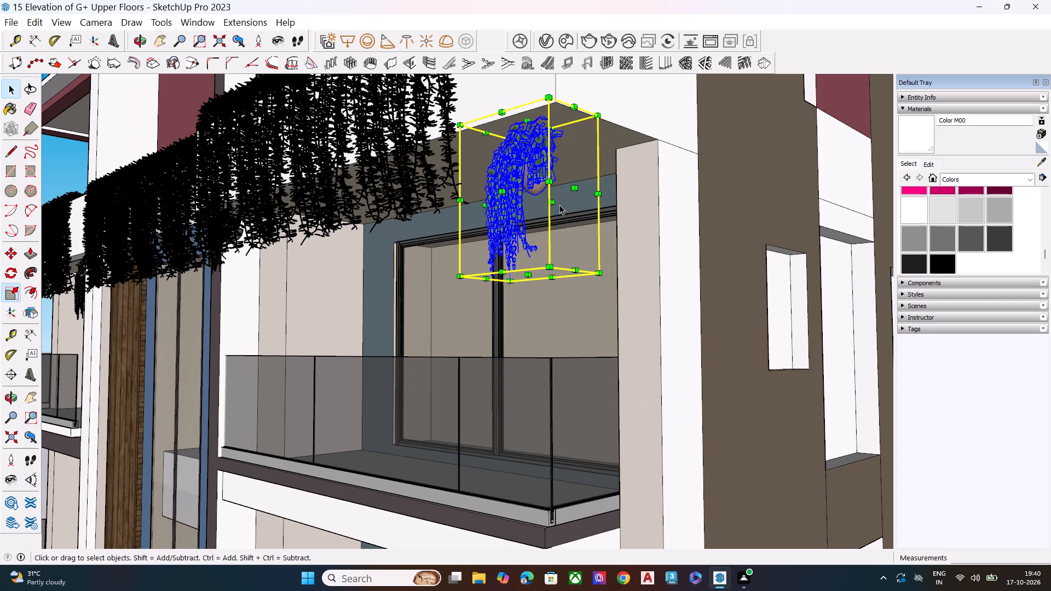
scroll(551, 205, "down", 7)
scroll(636, 228, "down", 4)
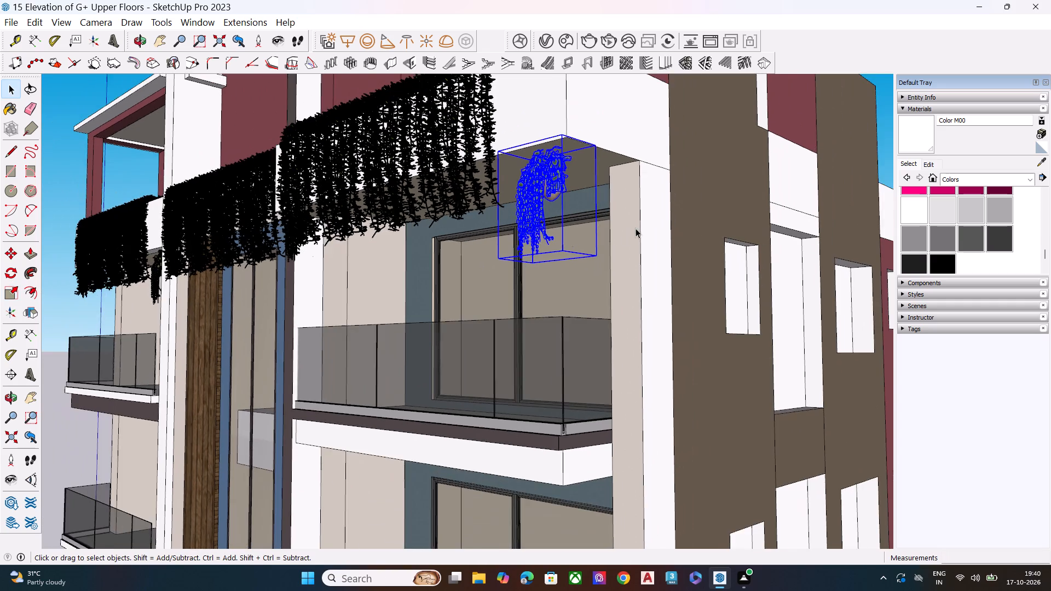
scroll(570, 254, "down", 3)
left_click(864, 130)
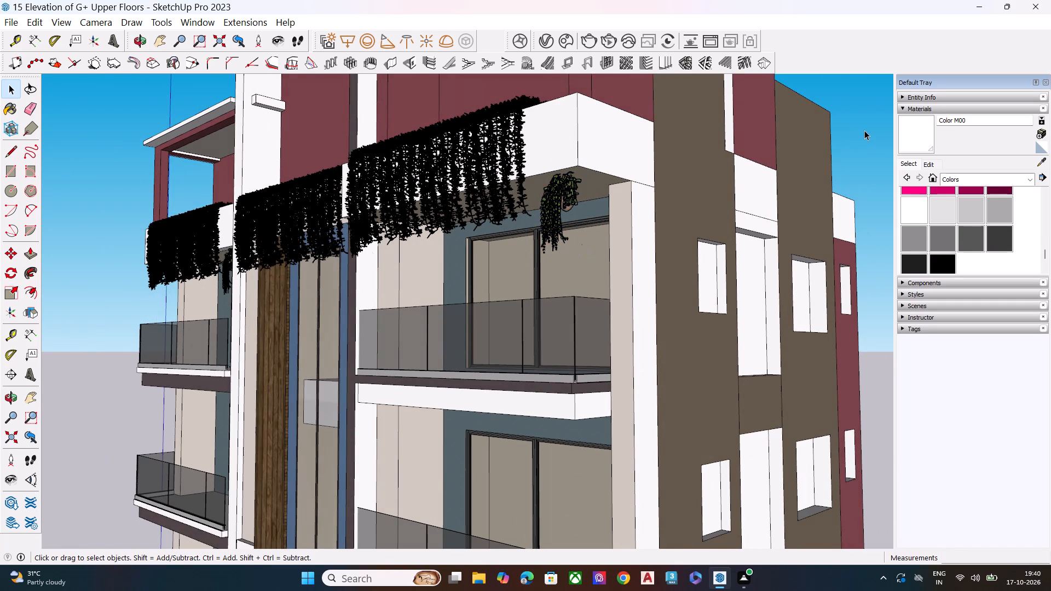
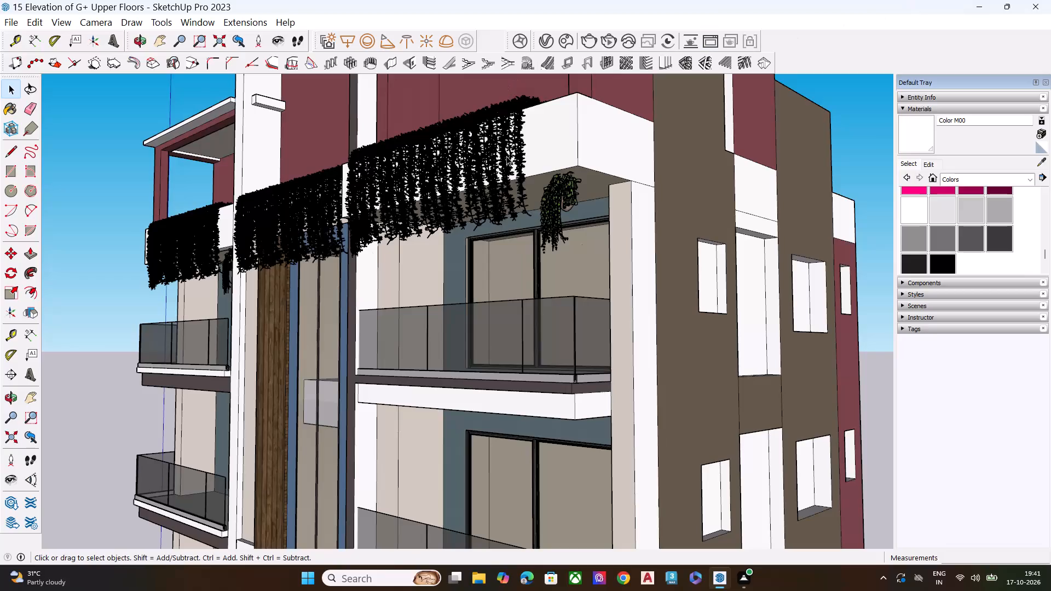
Examine the enlarged corner plant and the top-floor balconies from below, from the front and from the opposite corner.
scroll(617, 143, "up", 13)
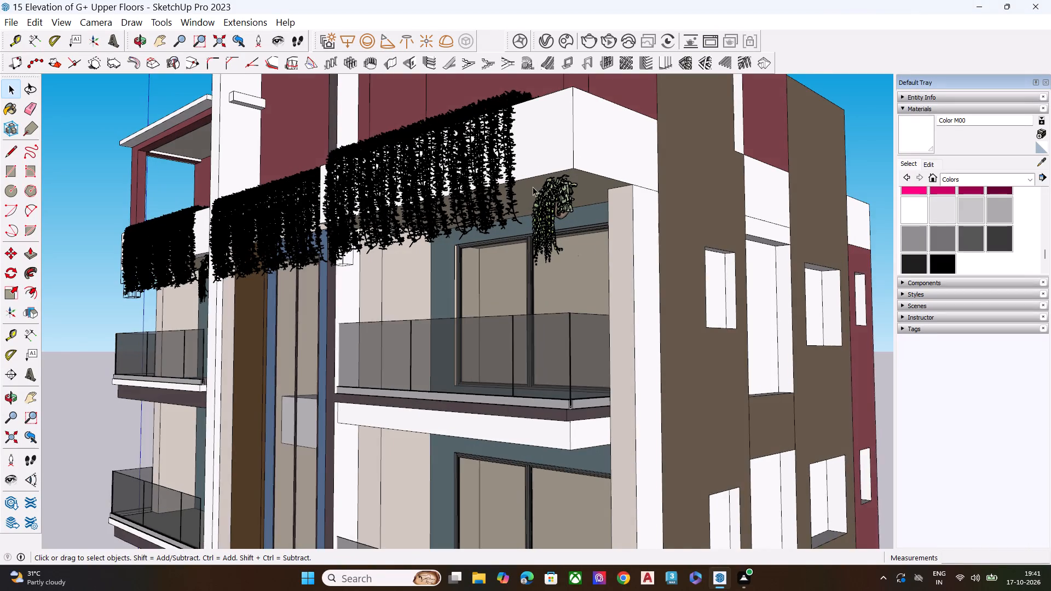
scroll(540, 199, "up", 8)
middle_click_drag(553, 154, 616, 82)
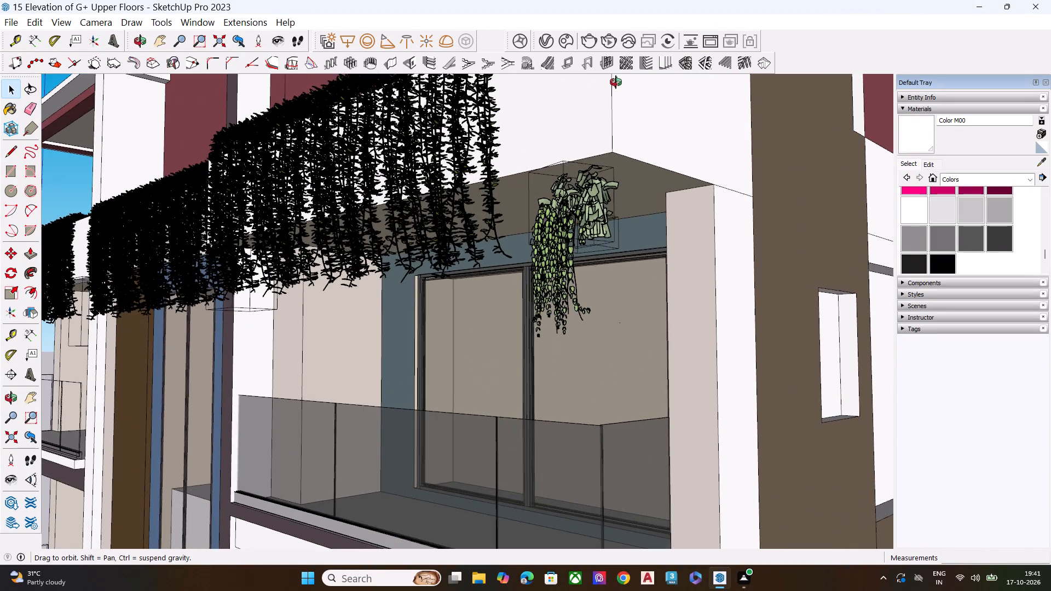
middle_click_drag(616, 82, 823, 248)
scroll(706, 146, "down", 5)
scroll(706, 146, "up", 2)
scroll(706, 146, "down", 4)
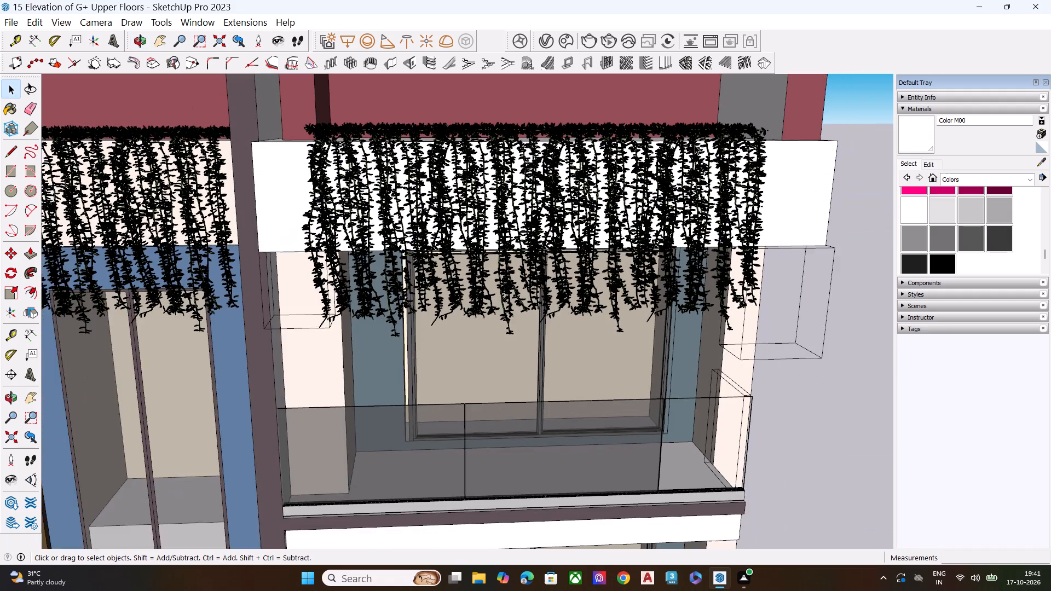
scroll(687, 167, "down", 12)
scroll(701, 174, "down", 12)
scroll(621, 198, "up", 1)
middle_click_drag(626, 197, 763, 183)
left_click(779, 231)
middle_click_drag(725, 249, 776, 197)
left_click(779, 251)
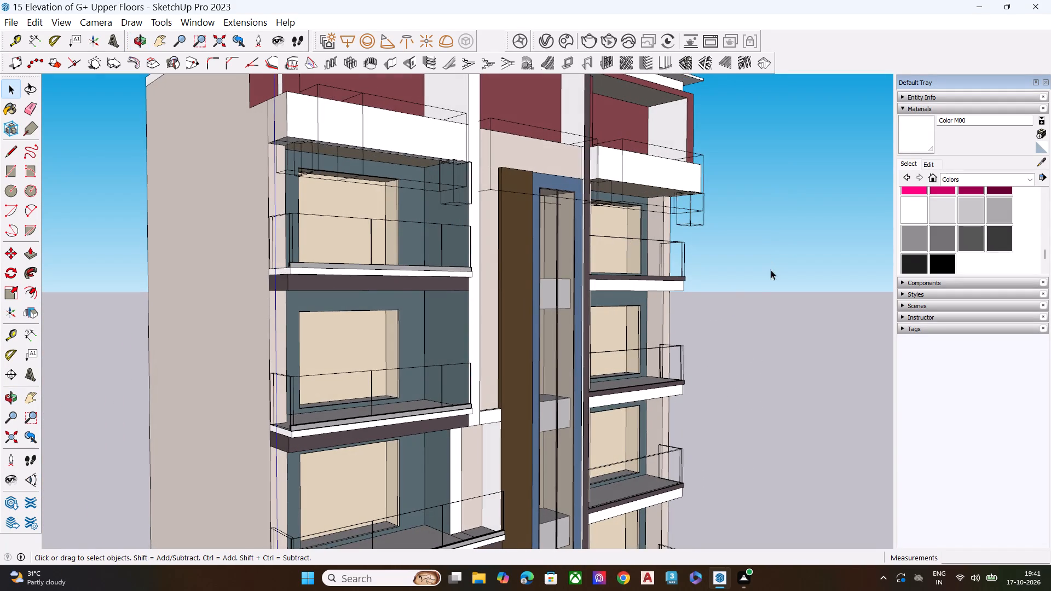
Copy the four hanging plants under the two top-floor balconies down one floor, about 9' 9", to the lower corner of the next white band.
scroll(272, 142, "up", 4)
scroll(316, 164, "up", 10)
scroll(289, 153, "down", 1)
scroll(288, 153, "up", 2)
left_click(316, 125)
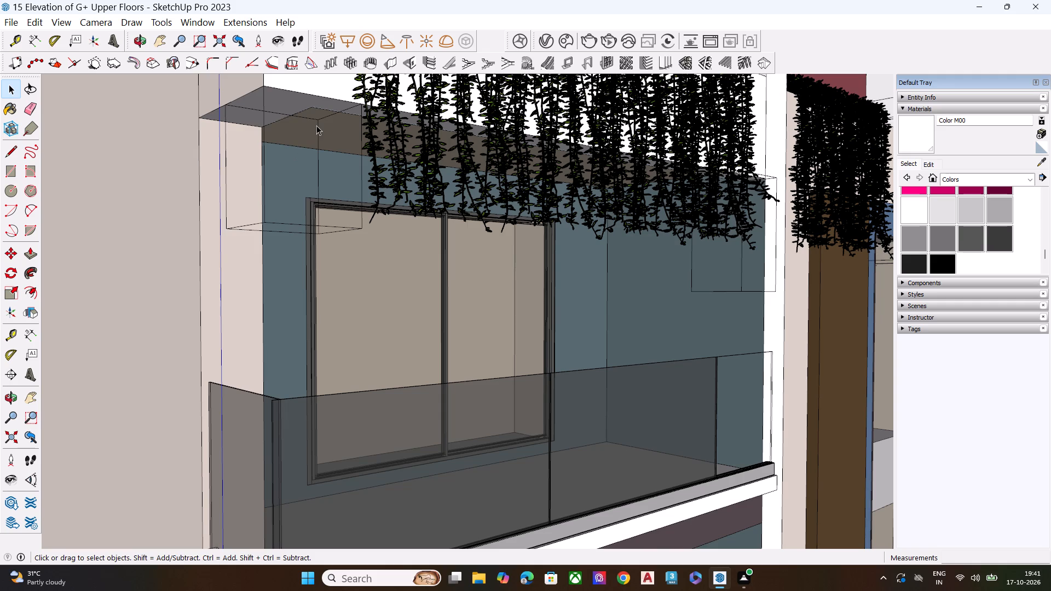
middle_click_drag(757, 218, 651, 235)
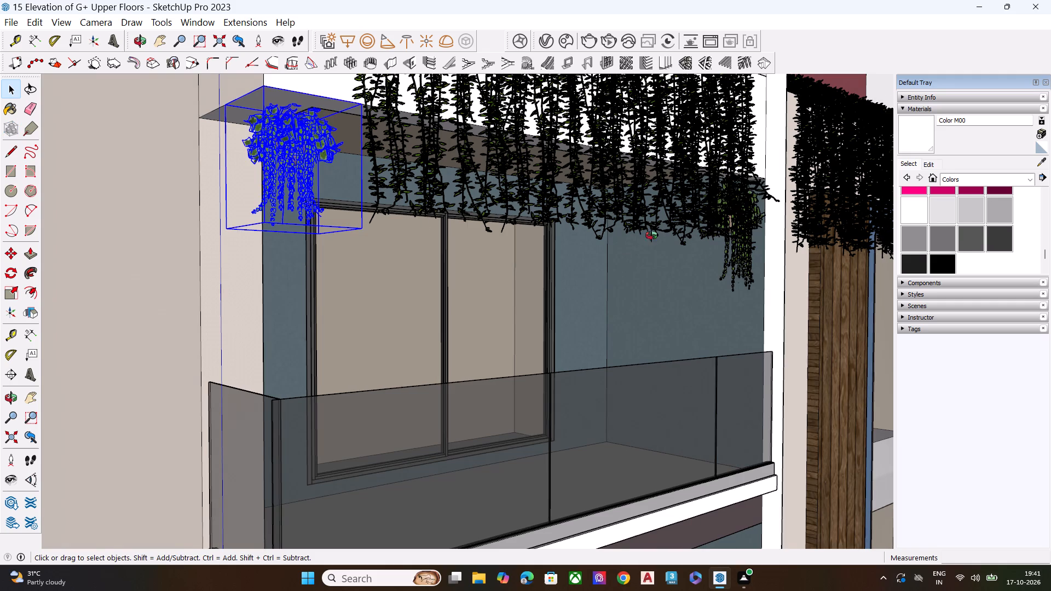
middle_click_drag(651, 235, 426, 256)
scroll(488, 233, "up", 2)
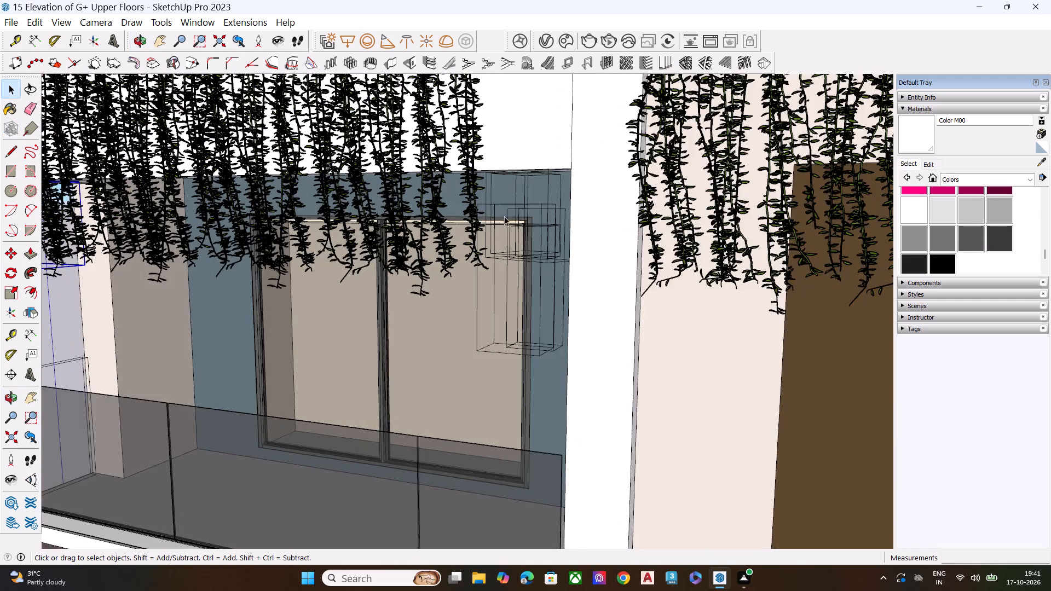
left_click(529, 210, "ctrl")
middle_click_drag(552, 183, 668, 199, "ctrl")
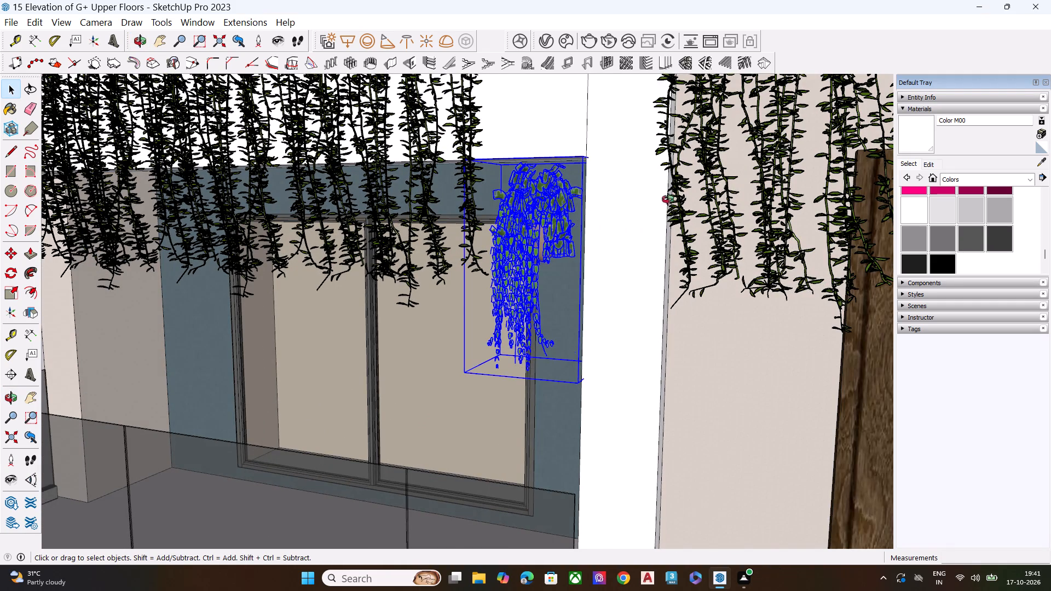
middle_click_drag(668, 199, 670, 149, "ctrl")
scroll(645, 172, "down", 6)
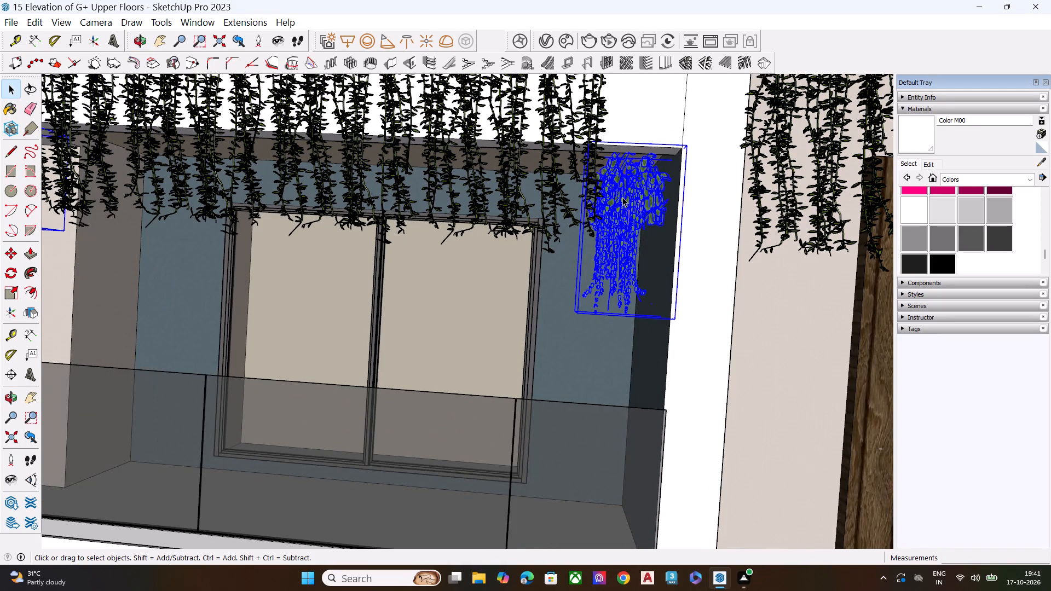
scroll(561, 170, "down", 7)
scroll(619, 191, "down", 6)
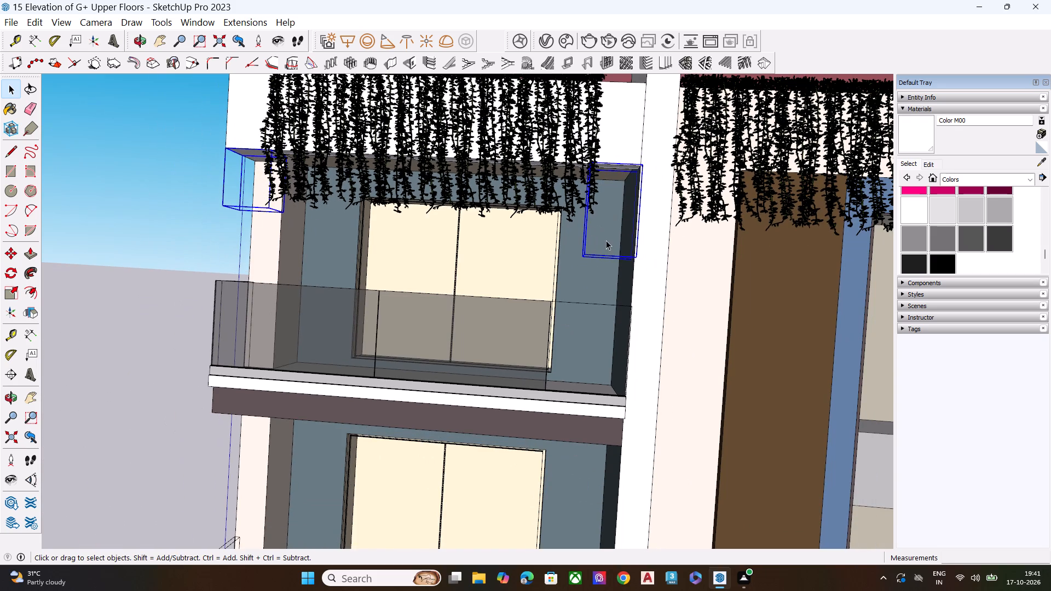
scroll(523, 222, "down", 1)
scroll(523, 222, "up", 1)
scroll(523, 222, "down", 6)
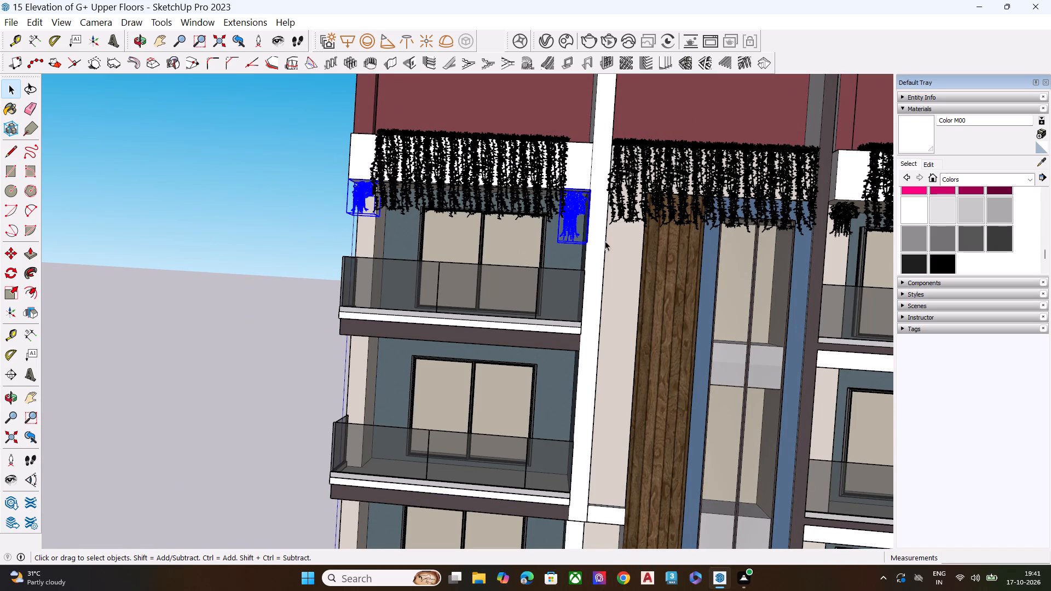
scroll(586, 242, "down", 7)
scroll(711, 222, "up", 1)
scroll(711, 221, "down", 1)
scroll(711, 221, "up", 7)
scroll(829, 247, "up", 1)
scroll(836, 247, "down", 2)
scroll(853, 247, "up", 3)
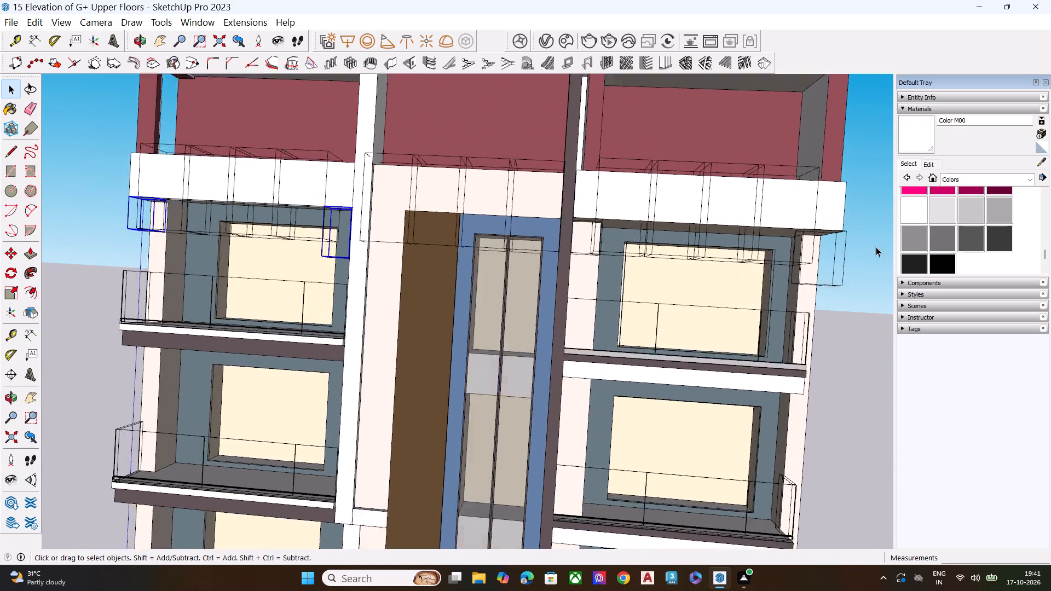
scroll(876, 247, "up", 4)
left_click(803, 261, "ctrl")
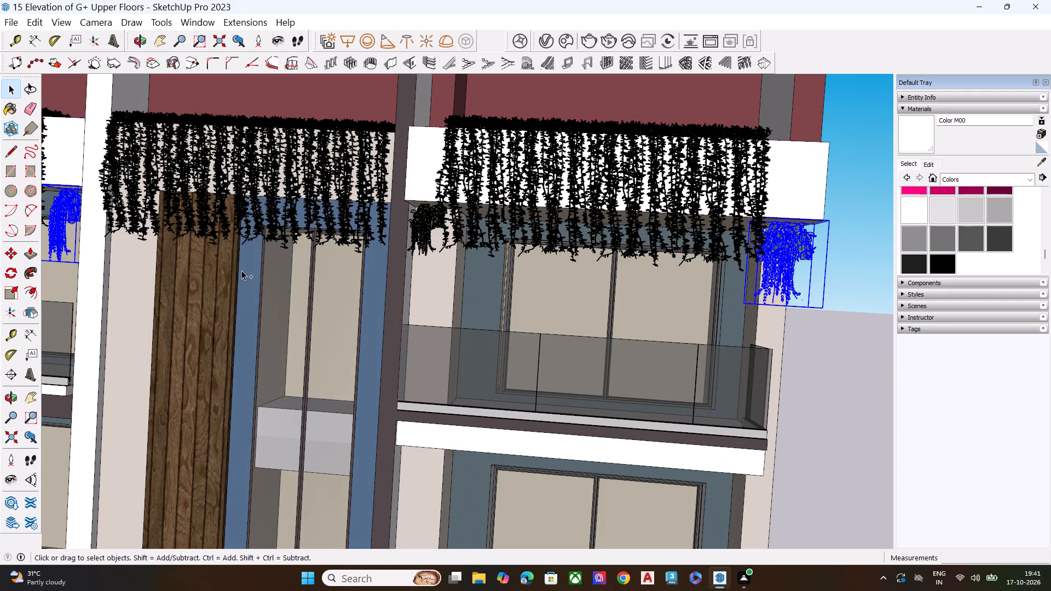
left_click(418, 229, "ctrl")
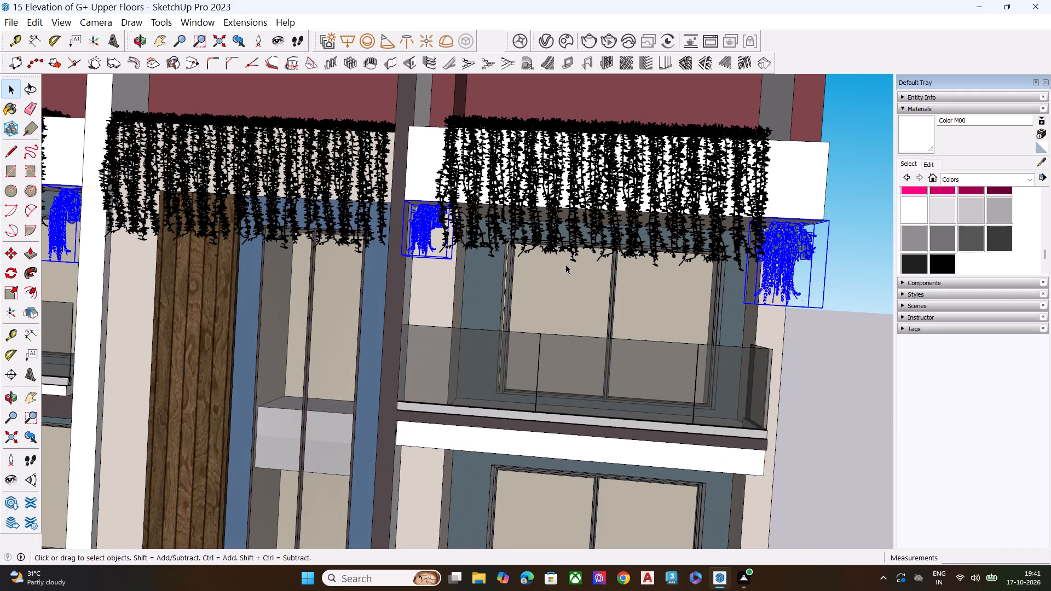
key("m")
scroll(672, 231, "down", 5)
middle_click_drag(853, 298, 848, 301)
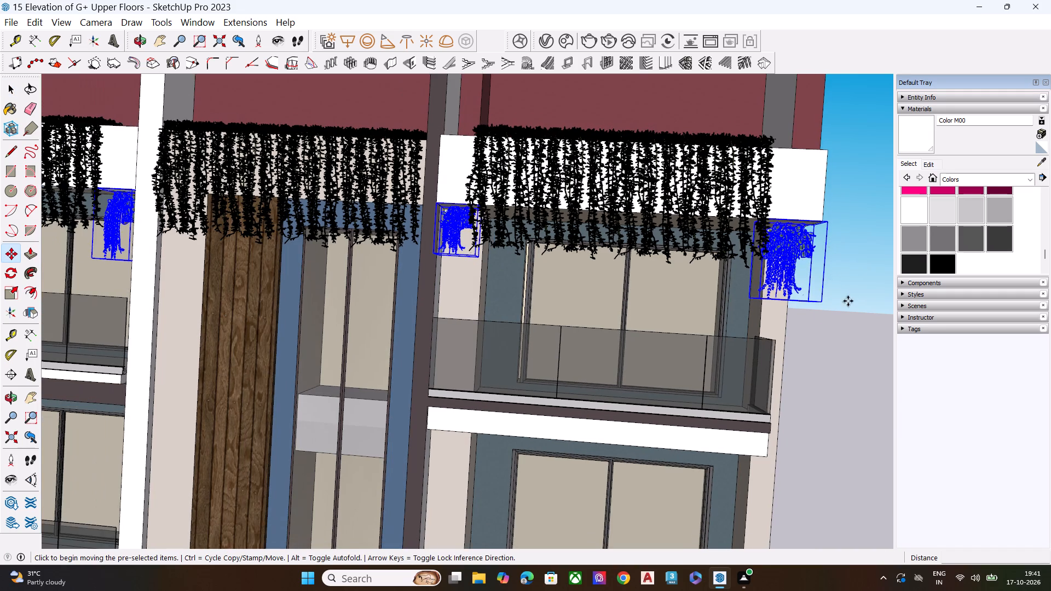
middle_click_drag(848, 301, 497, 315)
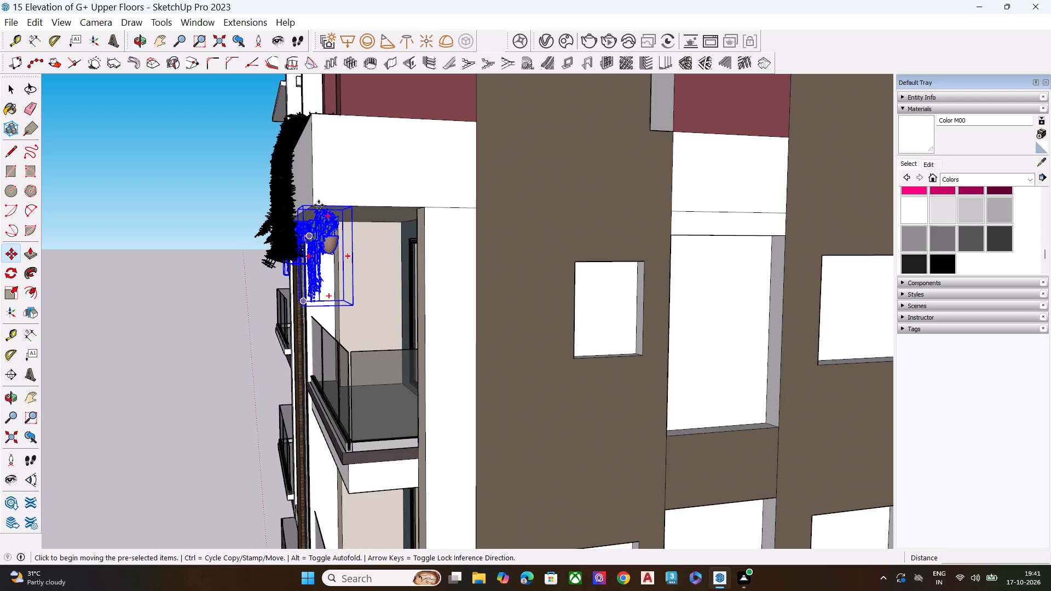
scroll(310, 204, "up", 9)
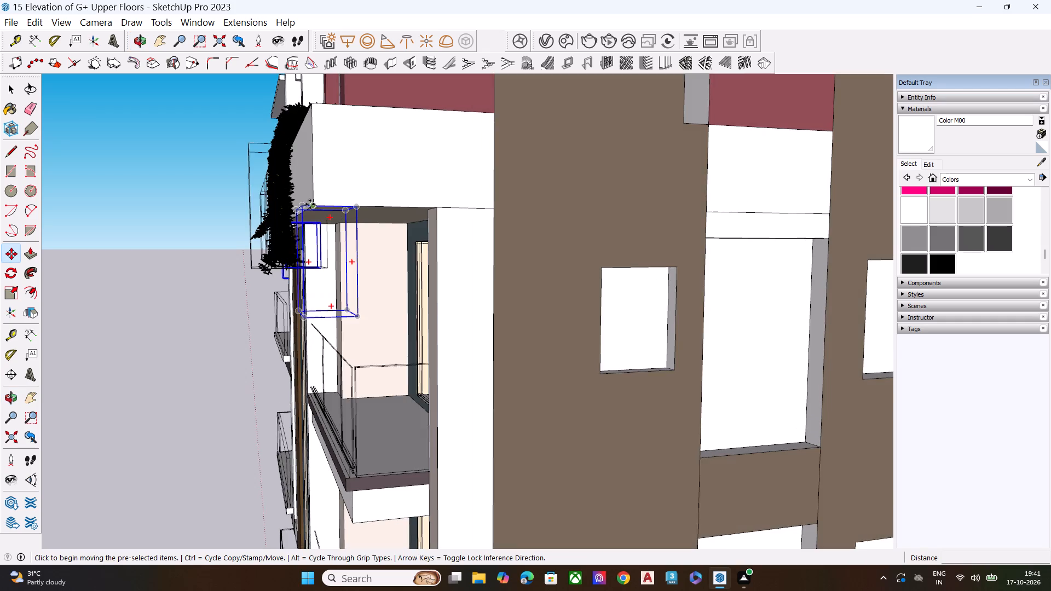
scroll(310, 204, "up", 1)
scroll(310, 204, "down", 1)
scroll(310, 204, "up", 10)
scroll(321, 216, "down", 1)
scroll(321, 217, "up", 4)
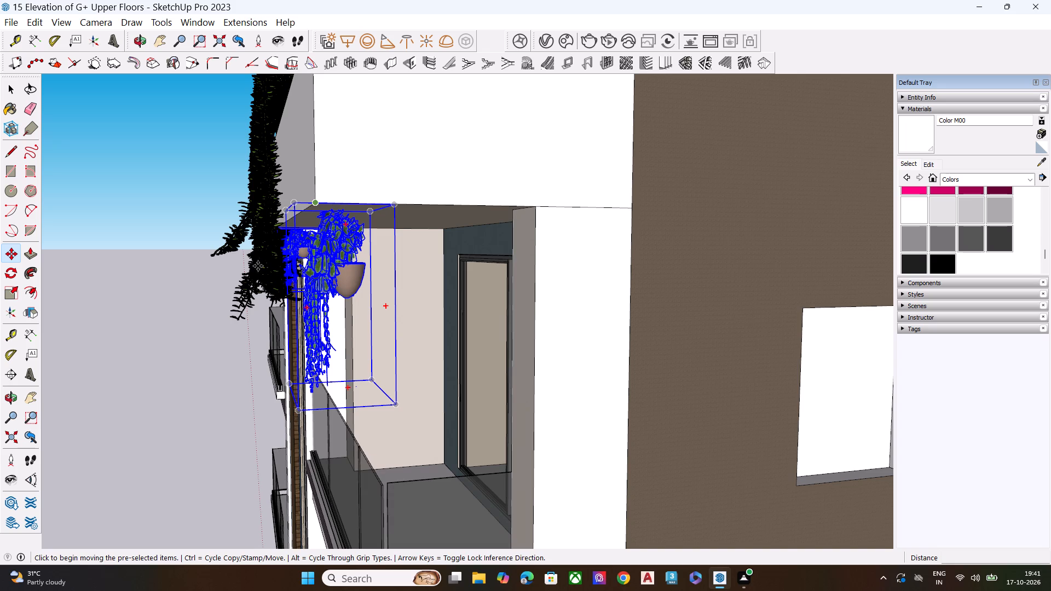
left_click(316, 203)
scroll(171, 226, "down", 3)
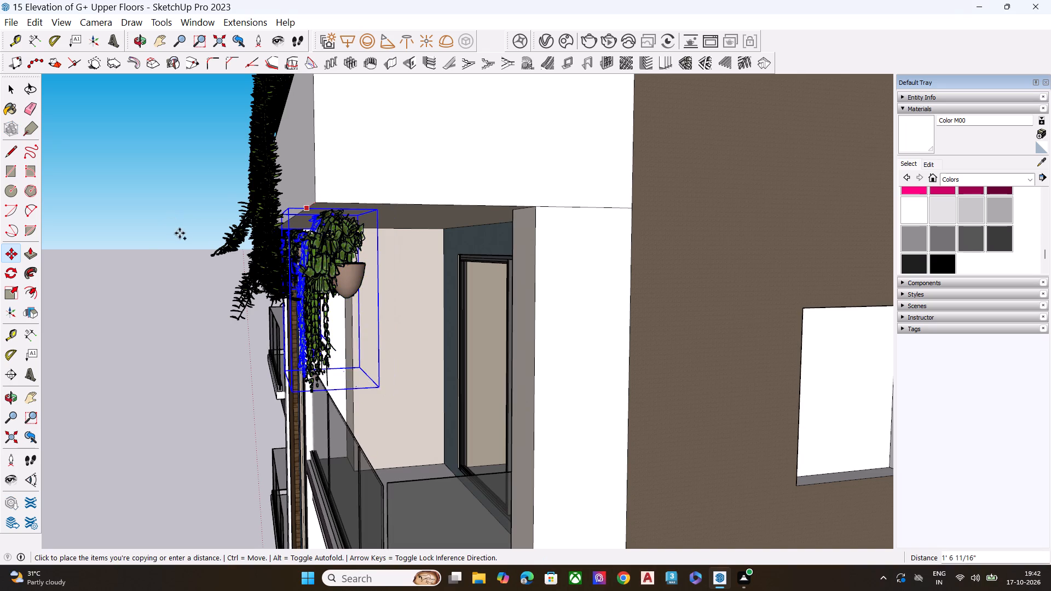
scroll(180, 233, "down", 4)
scroll(248, 282, "down", 7)
scroll(397, 210, "down", 7)
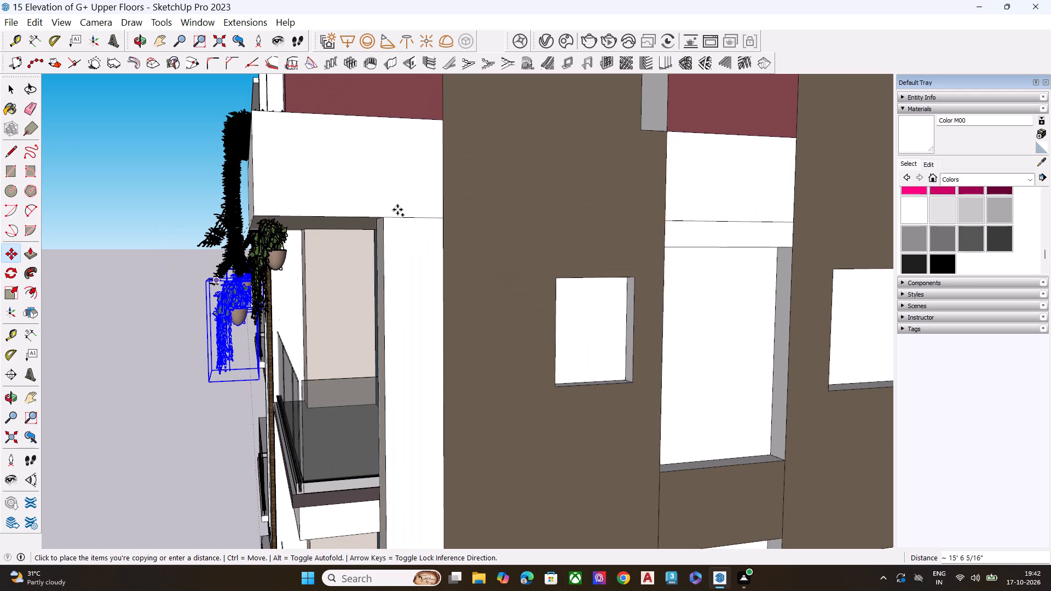
scroll(397, 210, "down", 9)
scroll(312, 368, "down", 2)
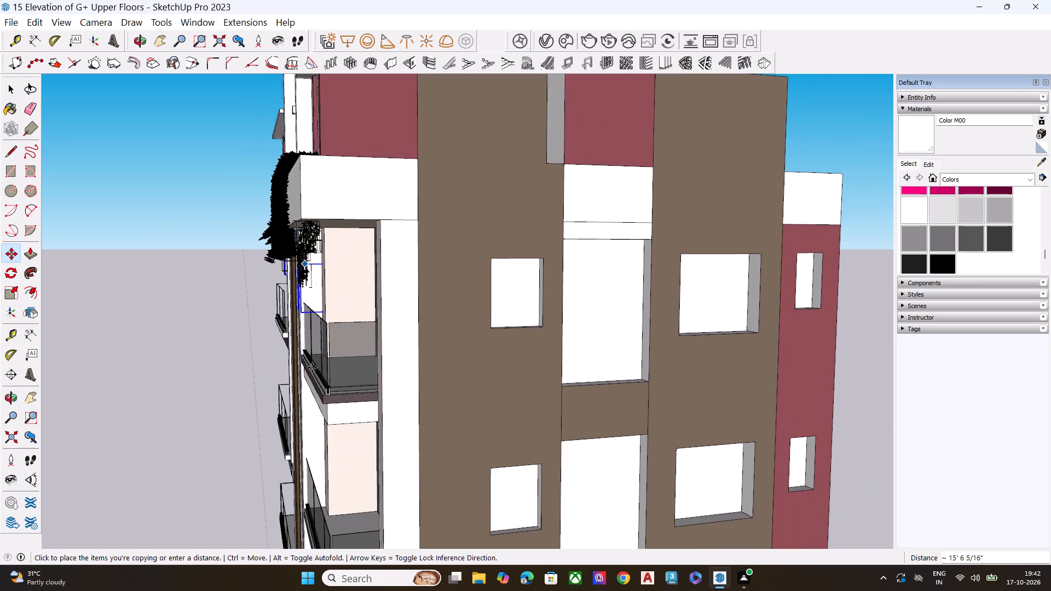
scroll(312, 368, "down", 6)
scroll(391, 260, "down", 3)
scroll(391, 260, "up", 1)
scroll(391, 260, "down", 13)
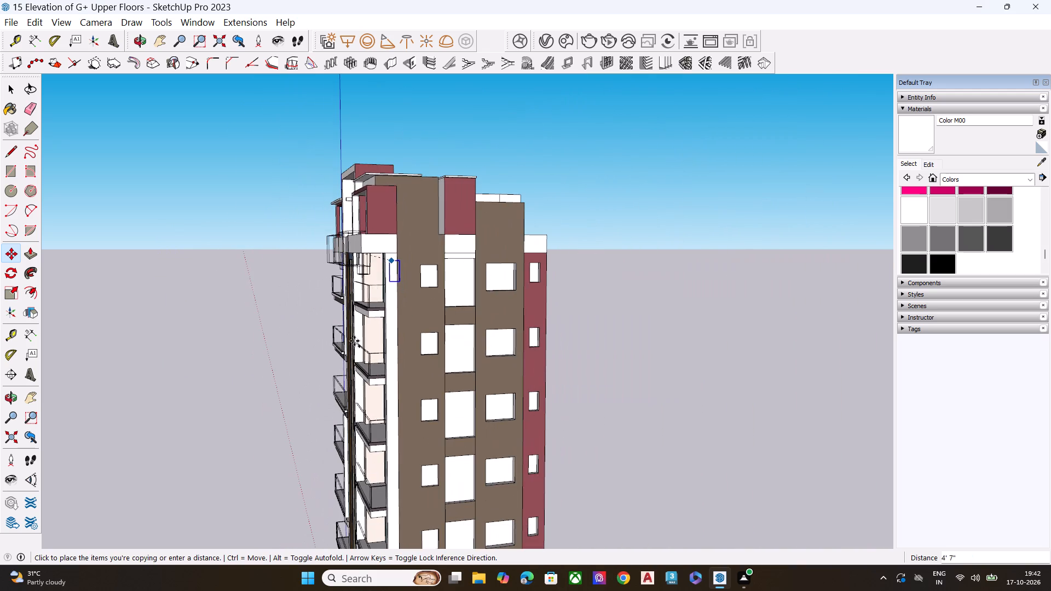
scroll(344, 372, "up", 9)
scroll(365, 329, "up", 13)
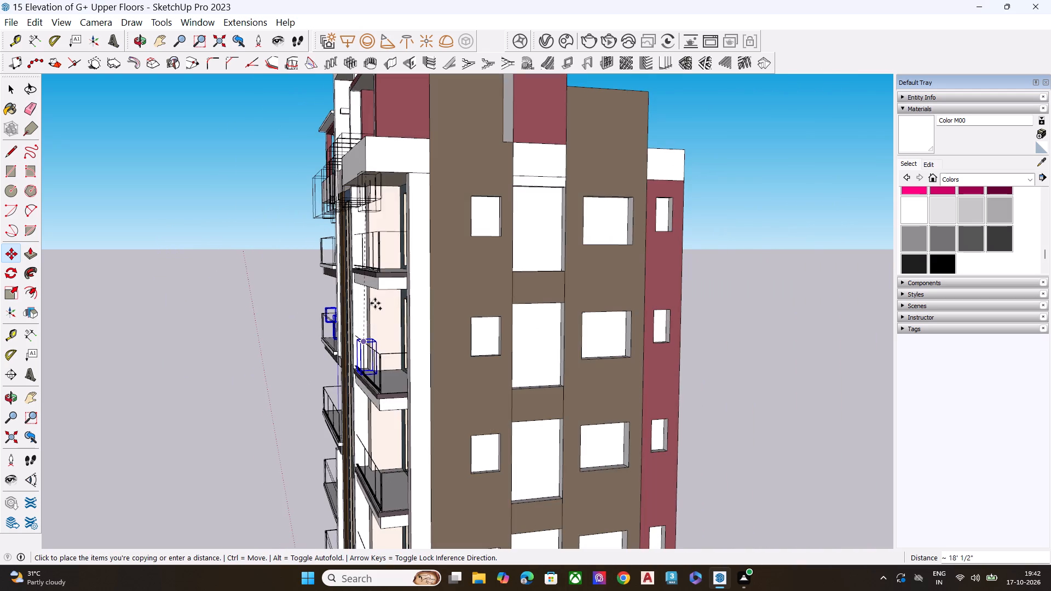
scroll(375, 303, "up", 15)
scroll(377, 295, "up", 10)
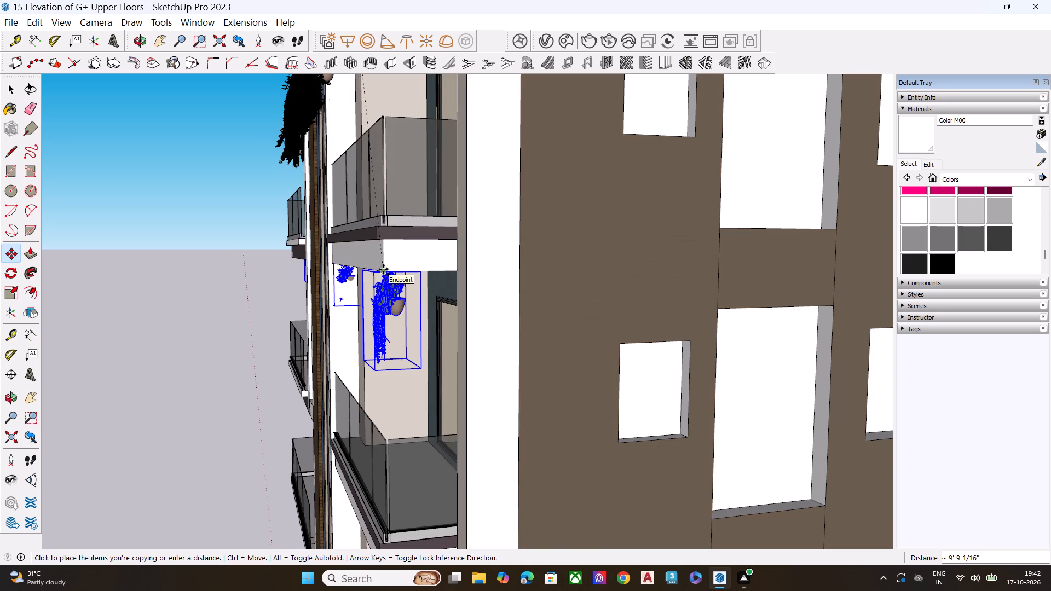
scroll(383, 272, "up", 20)
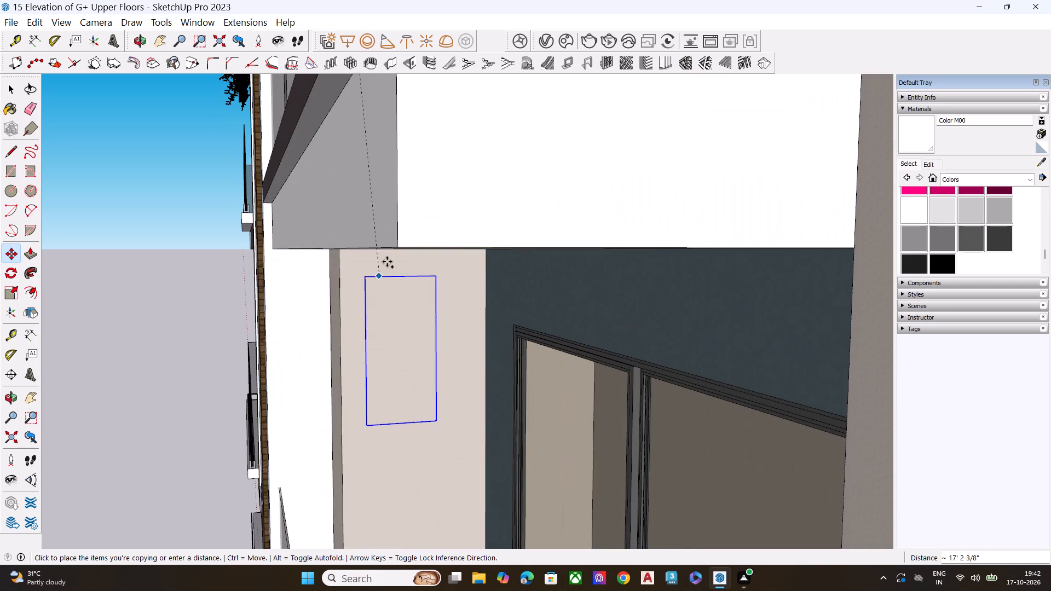
left_click(399, 247)
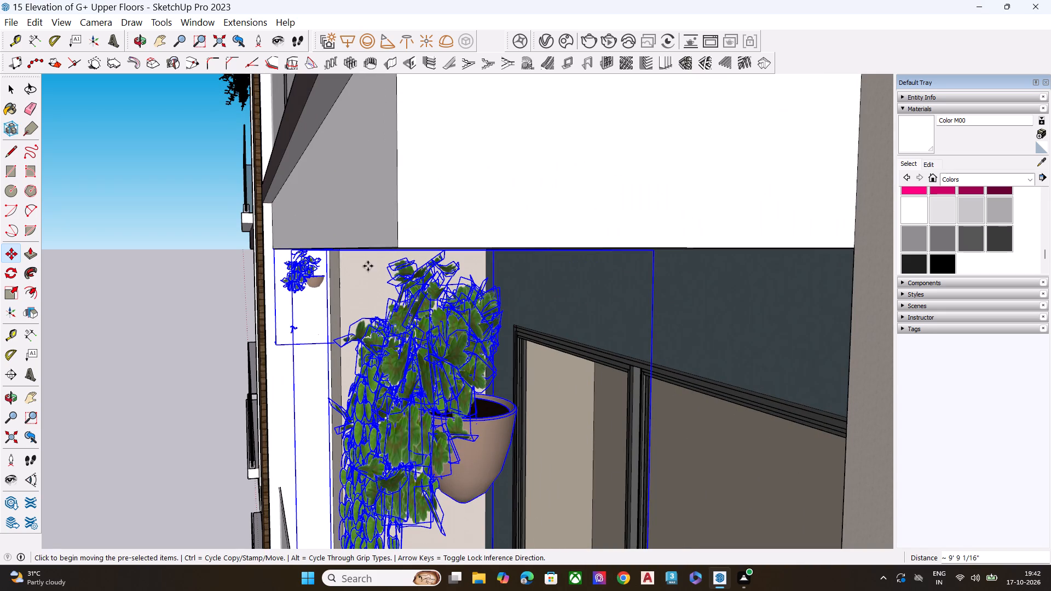
Copy the selected four hanging plants down one more floor, about 10' 3", to the lower corner of the next white band, and deselect.
left_click(398, 249)
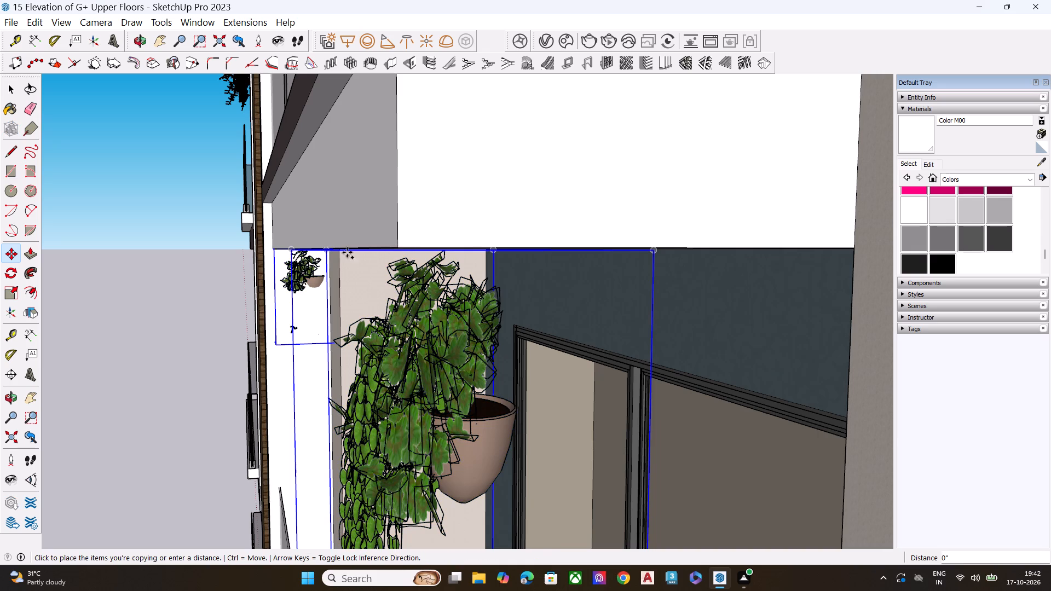
scroll(313, 234, "down", 14)
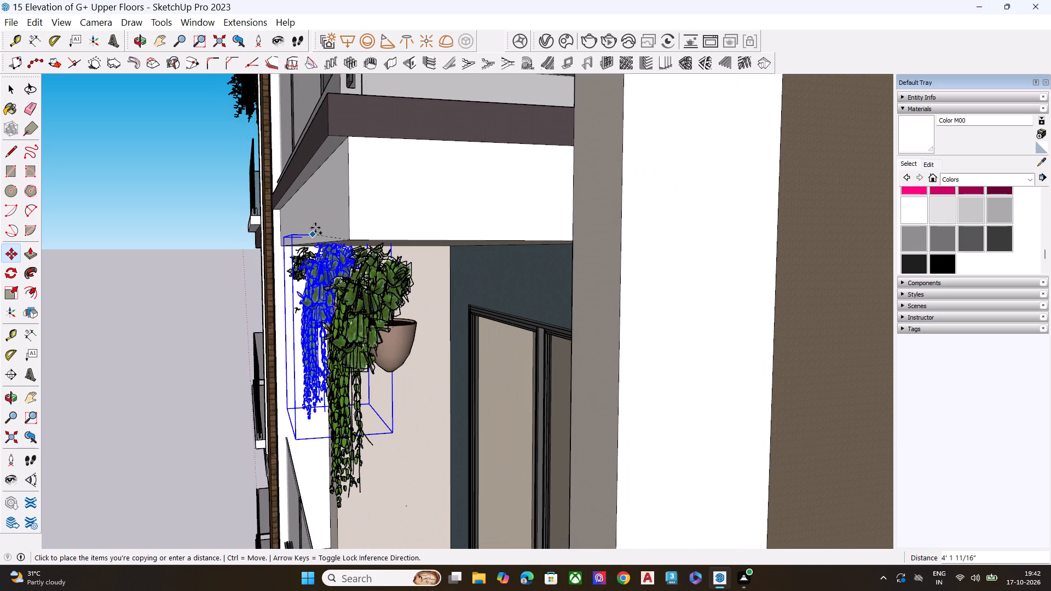
scroll(312, 233, "down", 6)
scroll(361, 199, "down", 5)
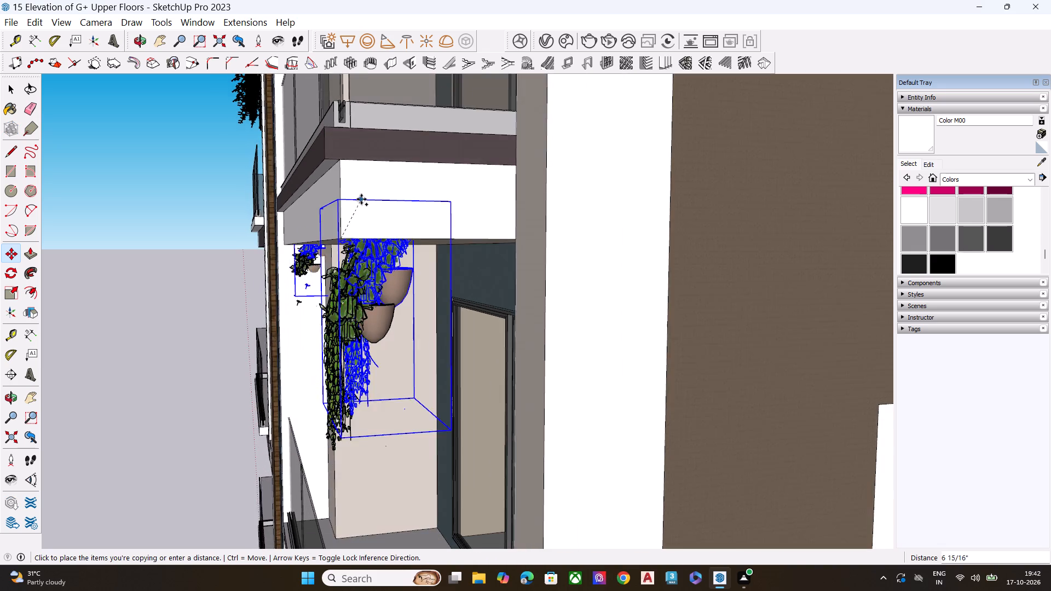
scroll(361, 200, "down", 11)
scroll(334, 230, "up", 1)
scroll(334, 231, "down", 12)
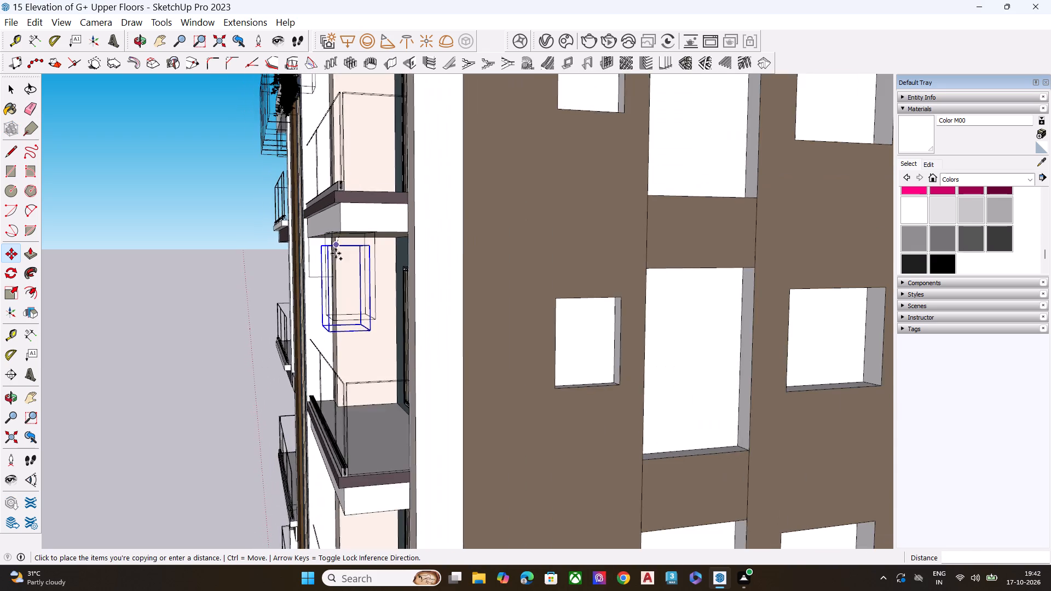
scroll(340, 257, "down", 9)
scroll(268, 345, "down", 4)
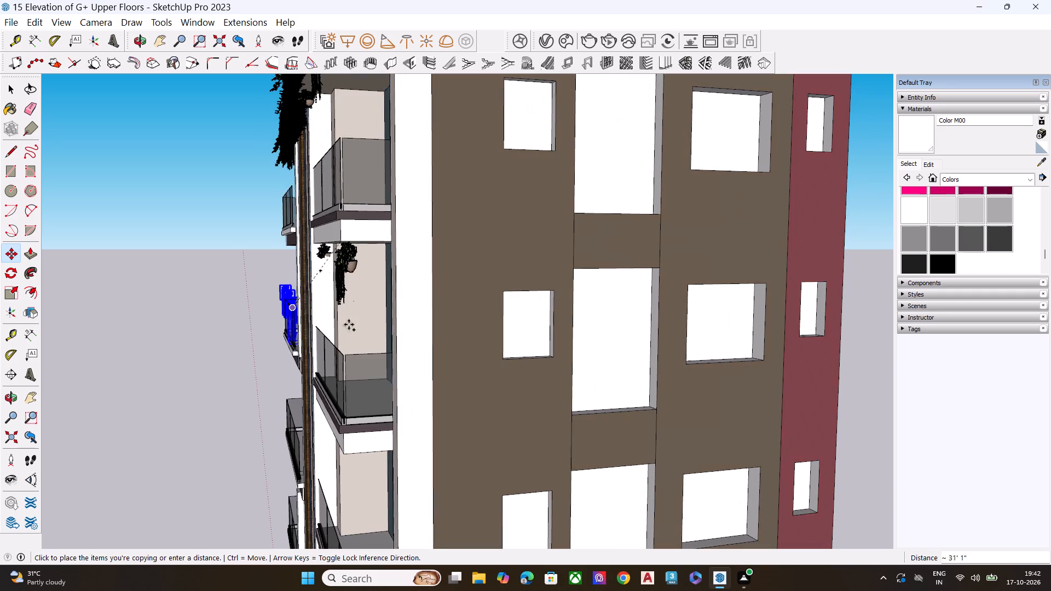
scroll(405, 290, "down", 8)
scroll(335, 306, "down", 5)
middle_click_drag(364, 380, 365, 323)
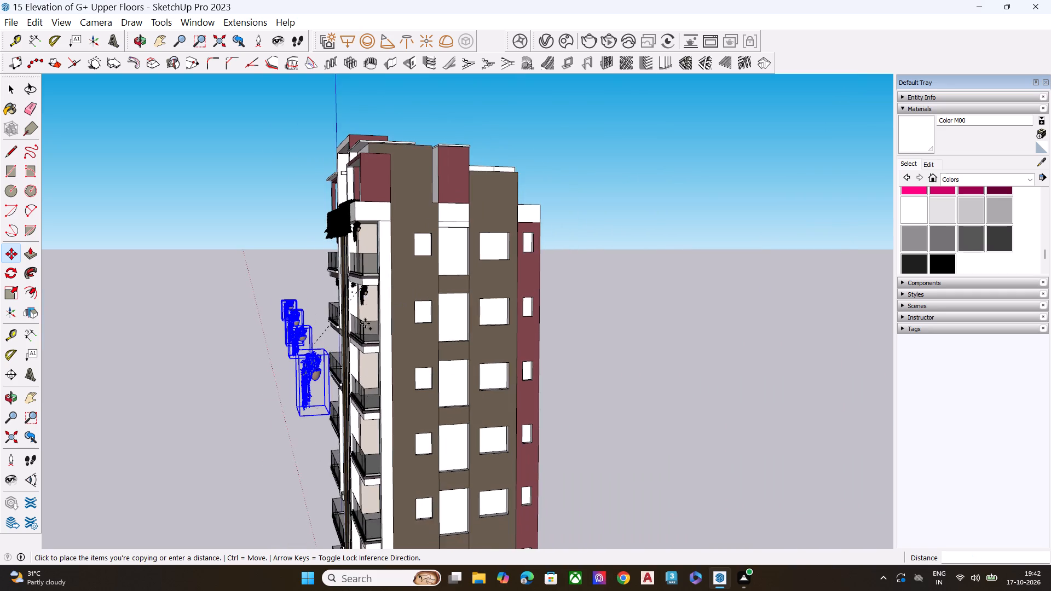
middle_click_drag(365, 323, 380, 265)
scroll(359, 306, "up", 14)
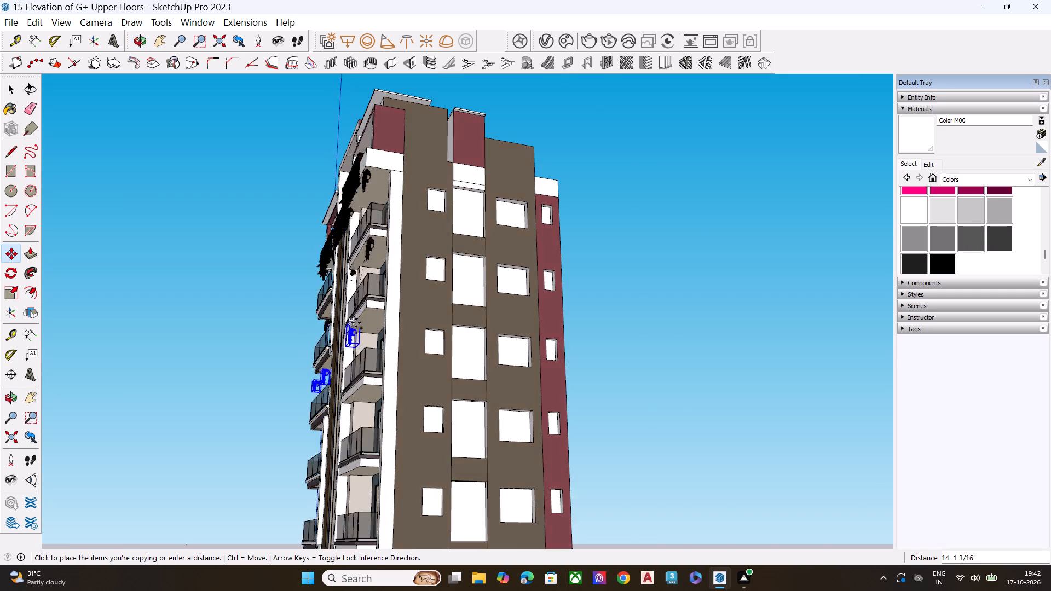
scroll(356, 323, "up", 8)
scroll(356, 323, "down", 2)
scroll(356, 323, "up", 20)
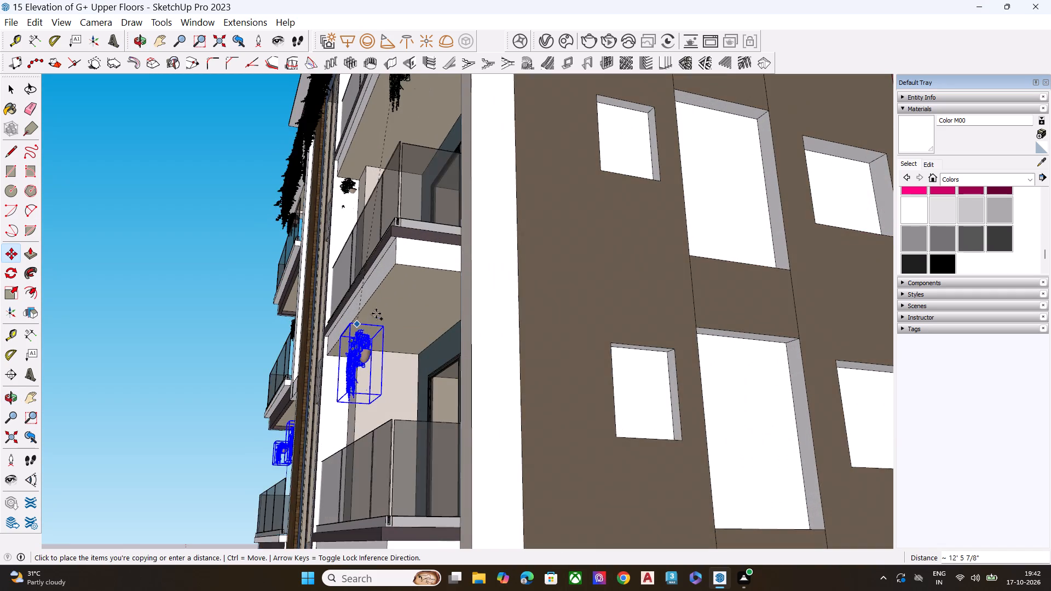
scroll(382, 310, "up", 8)
scroll(414, 289, "down", 1)
scroll(414, 289, "up", 11)
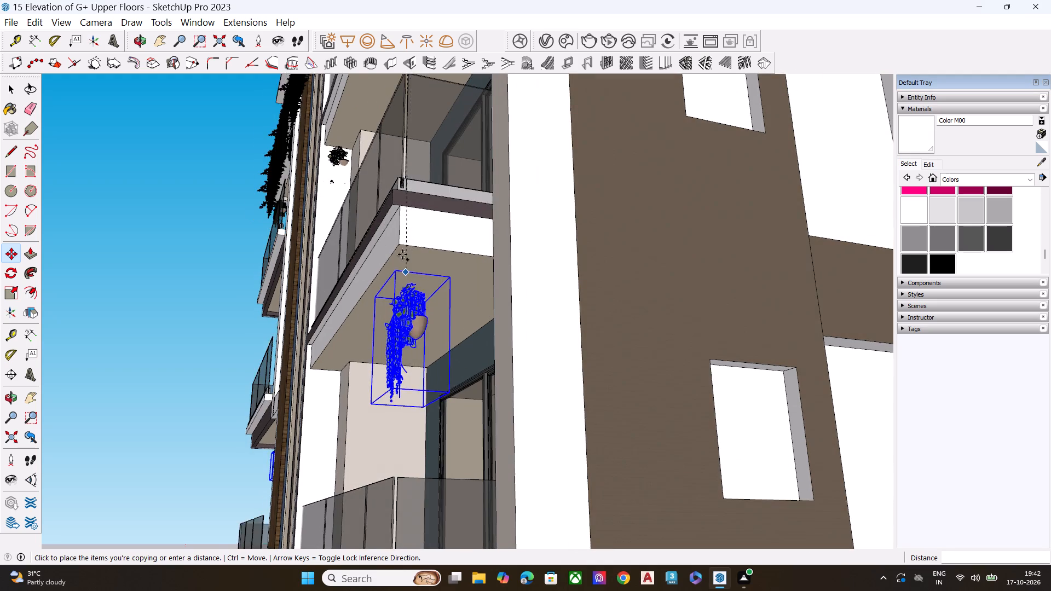
scroll(401, 244, "up", 4)
scroll(400, 243, "down", 1)
scroll(400, 243, "up", 3)
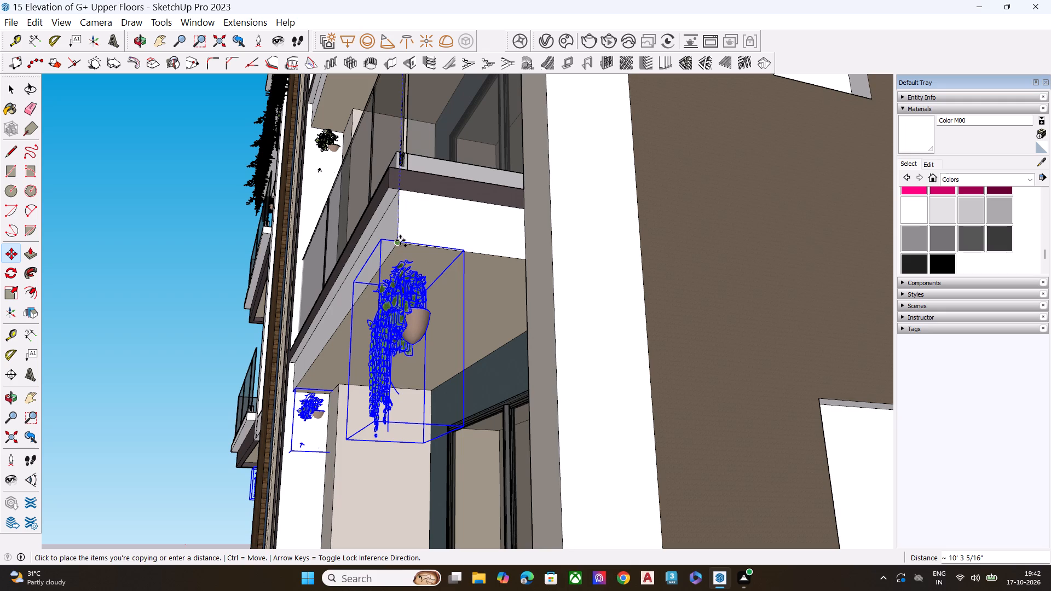
left_click(400, 240)
scroll(407, 246, "up", 3)
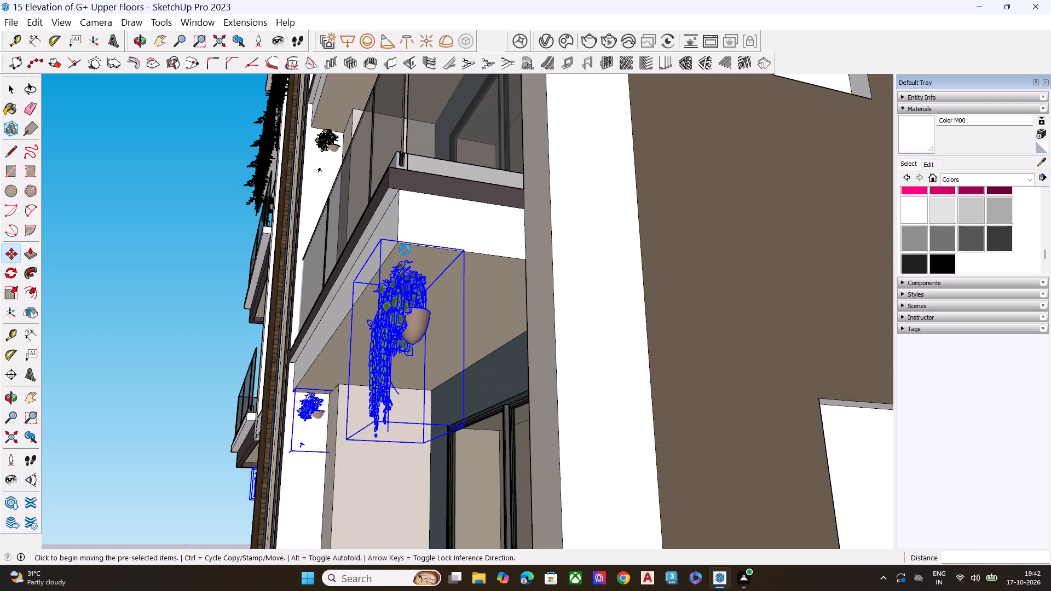
key("space")
key("space")
scroll(390, 266, "down", 5)
key("space")
left_click(151, 343)
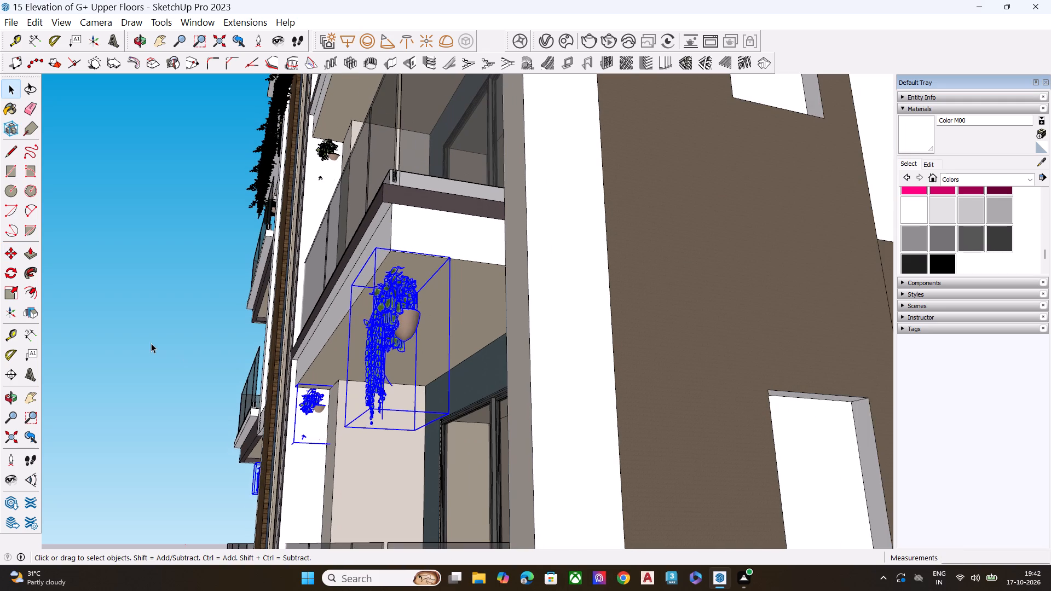
left_click(153, 340)
left_click(157, 337)
key("space")
left_click(161, 333)
key("space")
Move the inner hanging plant one floor below the top out of the mauve vertical frame, to the inner end of the white band.
middle_click_drag(321, 274, 355, 325)
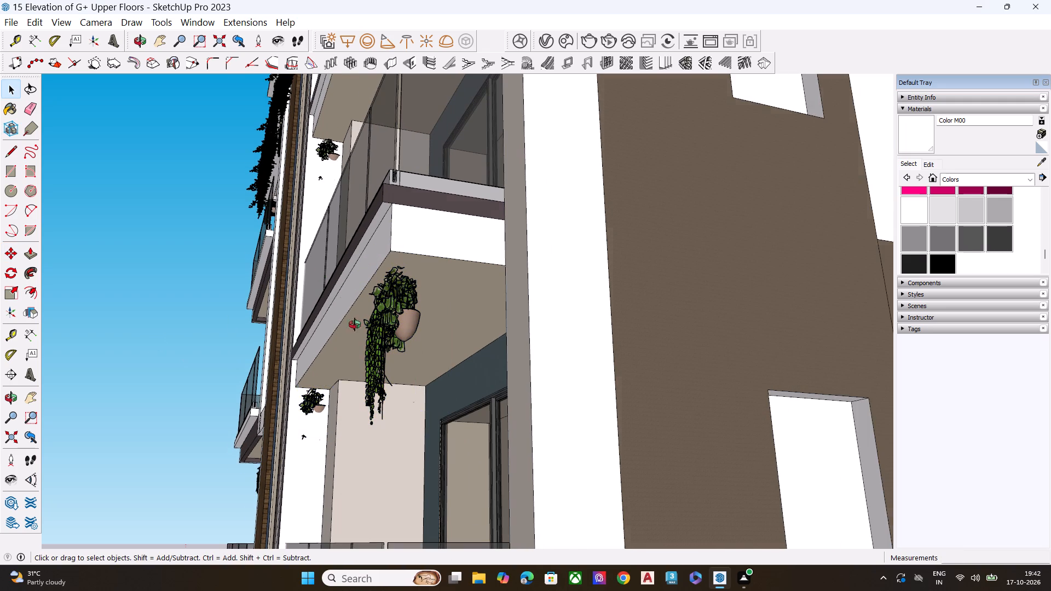
middle_click_drag(355, 325, 500, 418)
scroll(478, 310, "down", 7)
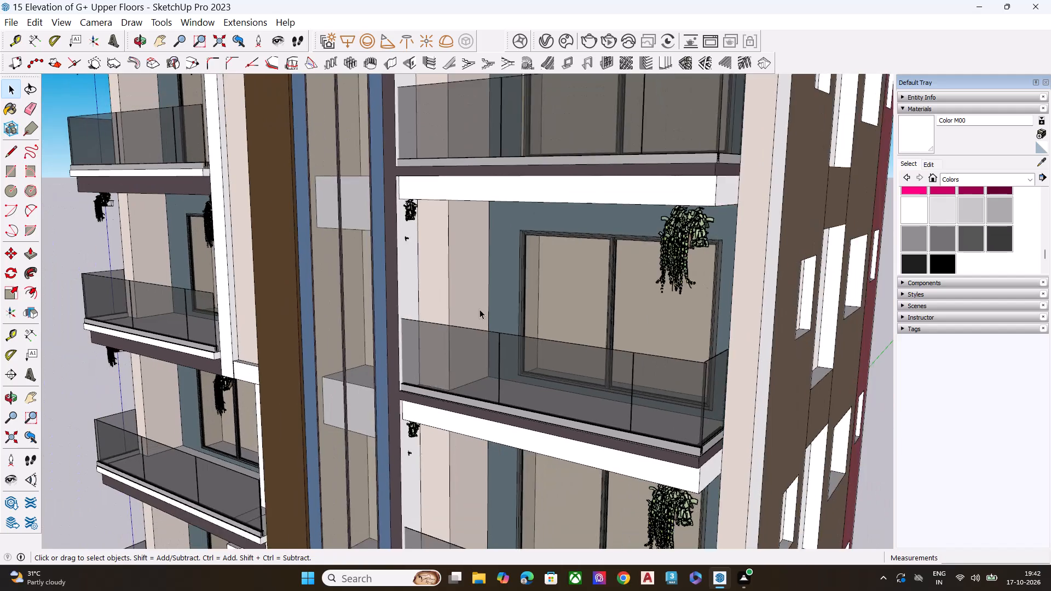
middle_click_drag(477, 338, 564, 294)
scroll(502, 253, "up", 2)
scroll(440, 280, "down", 9)
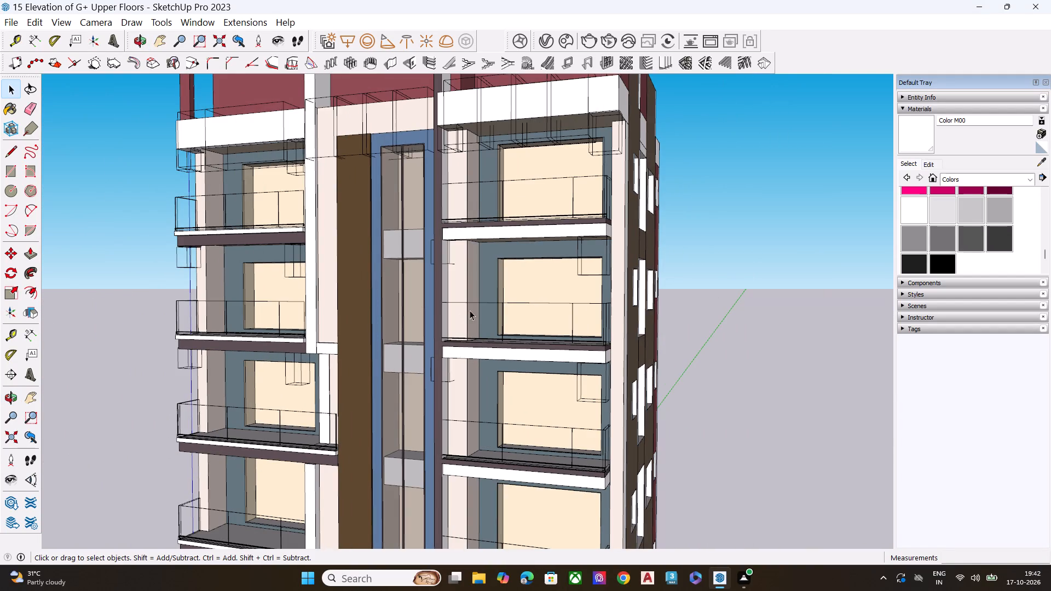
scroll(442, 262, "up", 9)
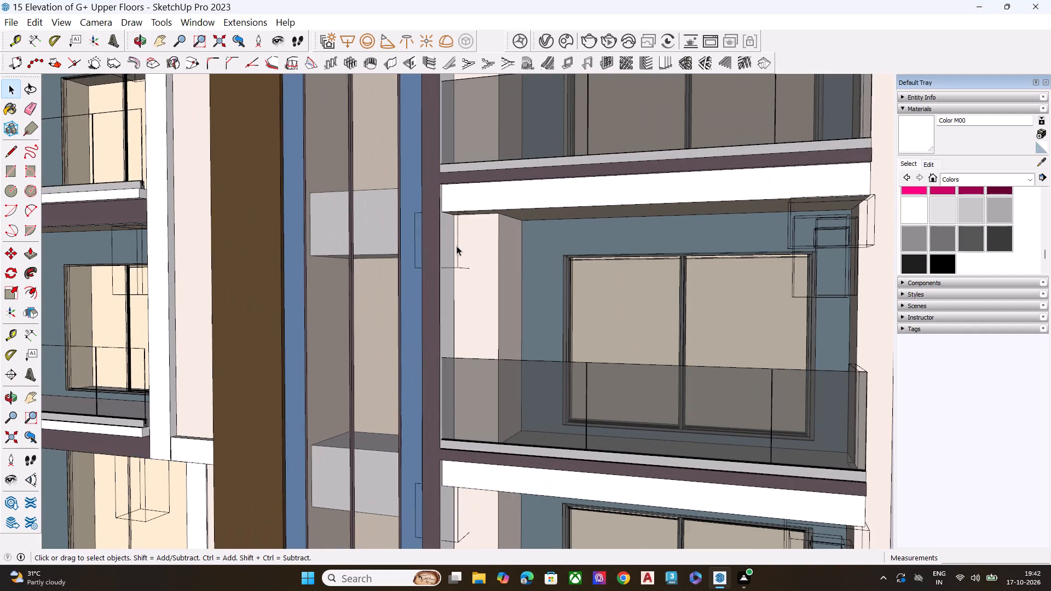
left_click(457, 246)
left_click(453, 227)
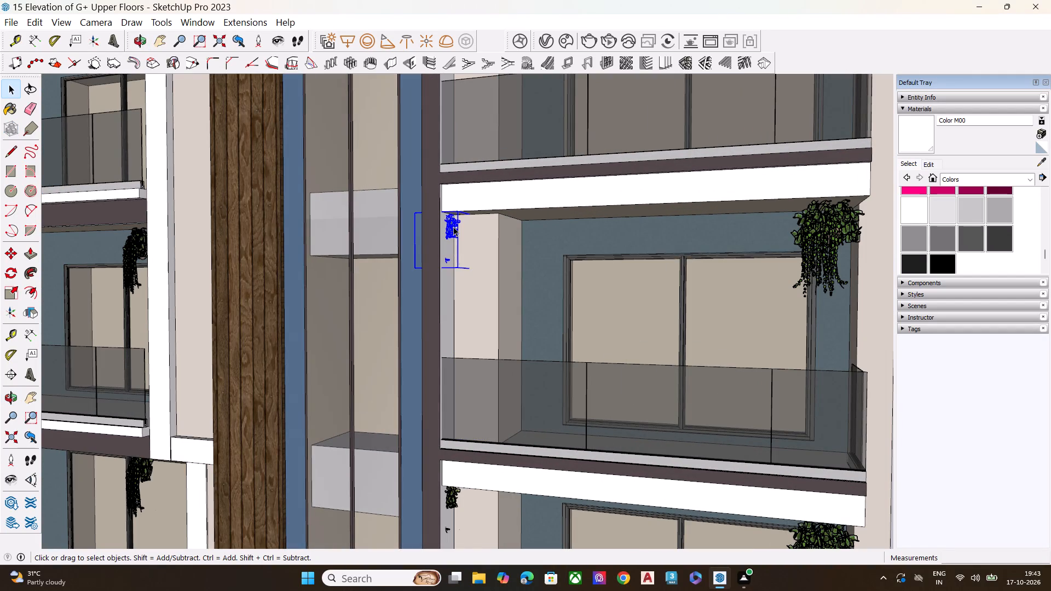
key("m")
left_click(415, 214)
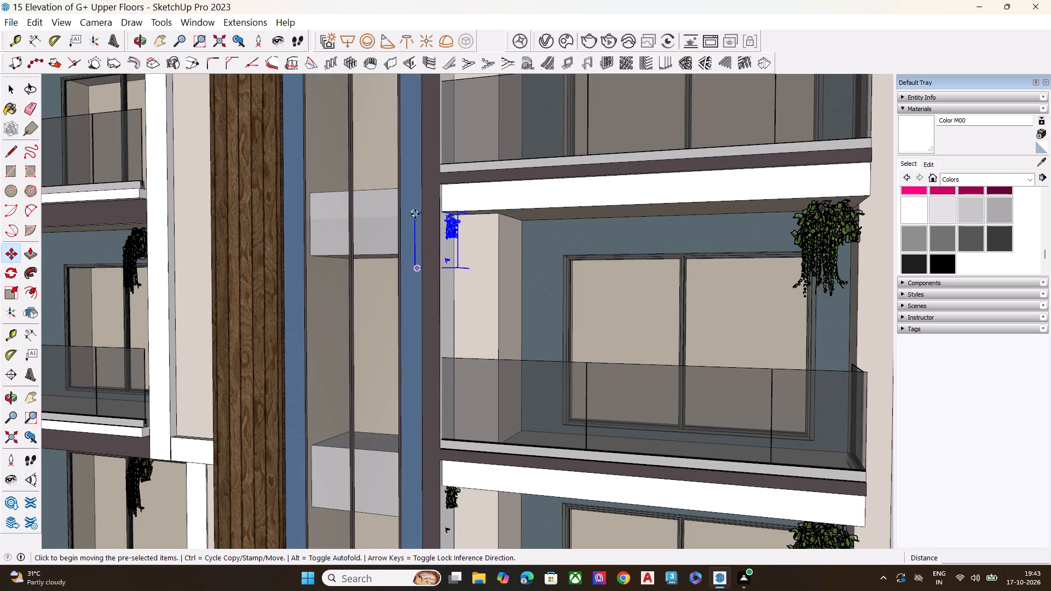
left_click(446, 210)
Examine the moved inner plant's position under the white band from the front, from below and from the balcony corner.
middle_click_drag(475, 219, 490, 149)
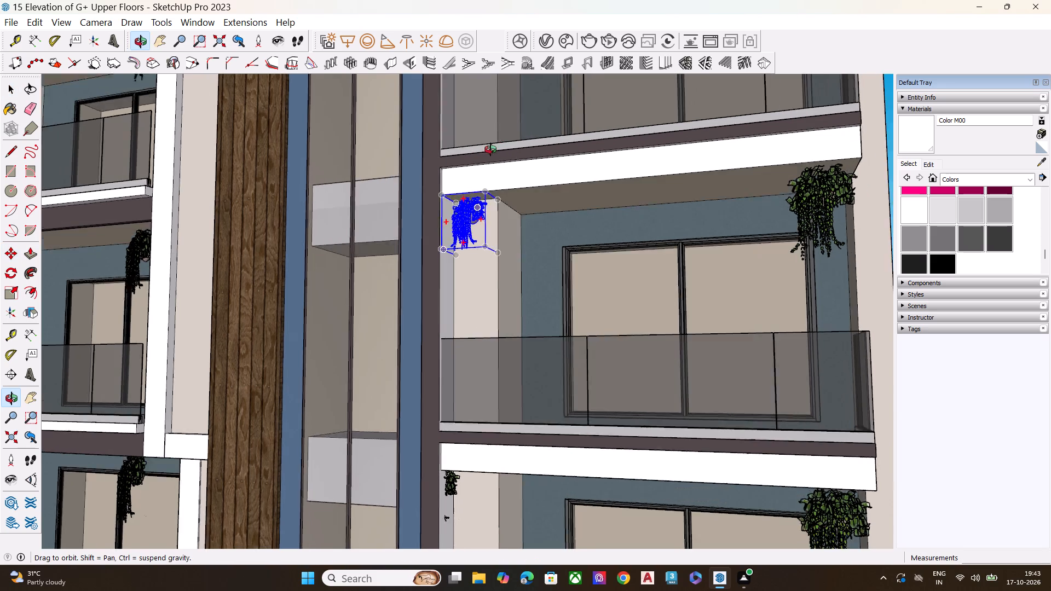
middle_click_drag(490, 149, 744, 259)
scroll(614, 238, "up", 6)
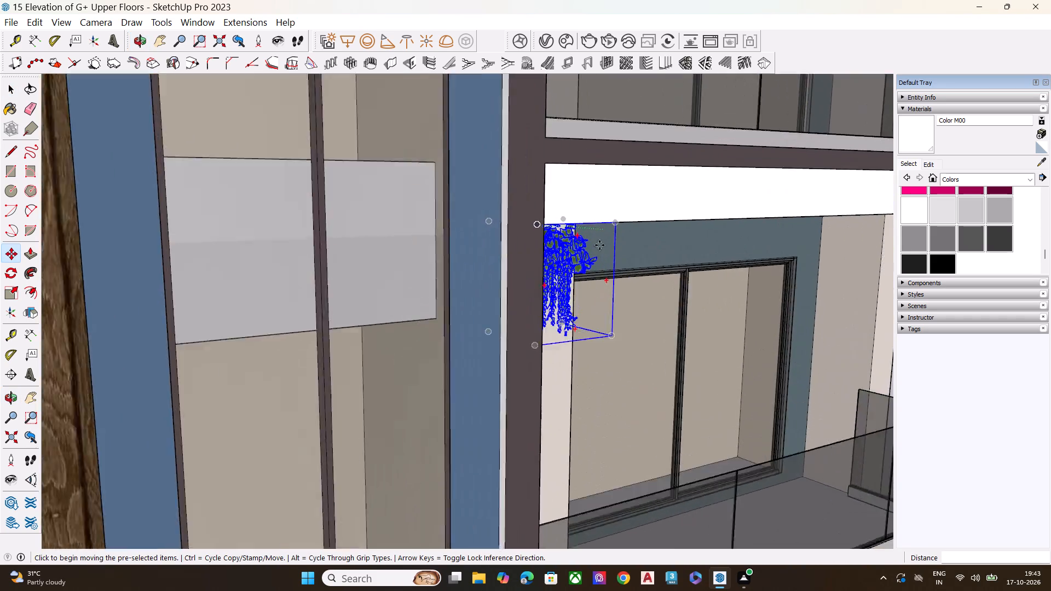
scroll(599, 245, "up", 3)
middle_click_drag(549, 202, 363, 156)
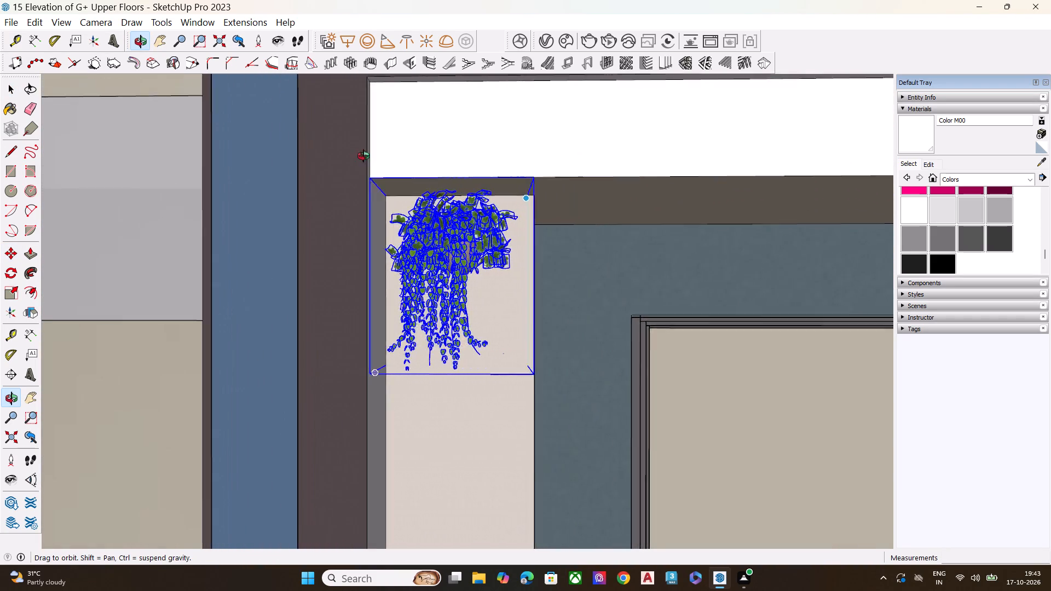
middle_click_drag(363, 156, 145, 194)
scroll(363, 200, "down", 8)
scroll(437, 242, "up", 1)
middle_click_drag(437, 242, 355, 210)
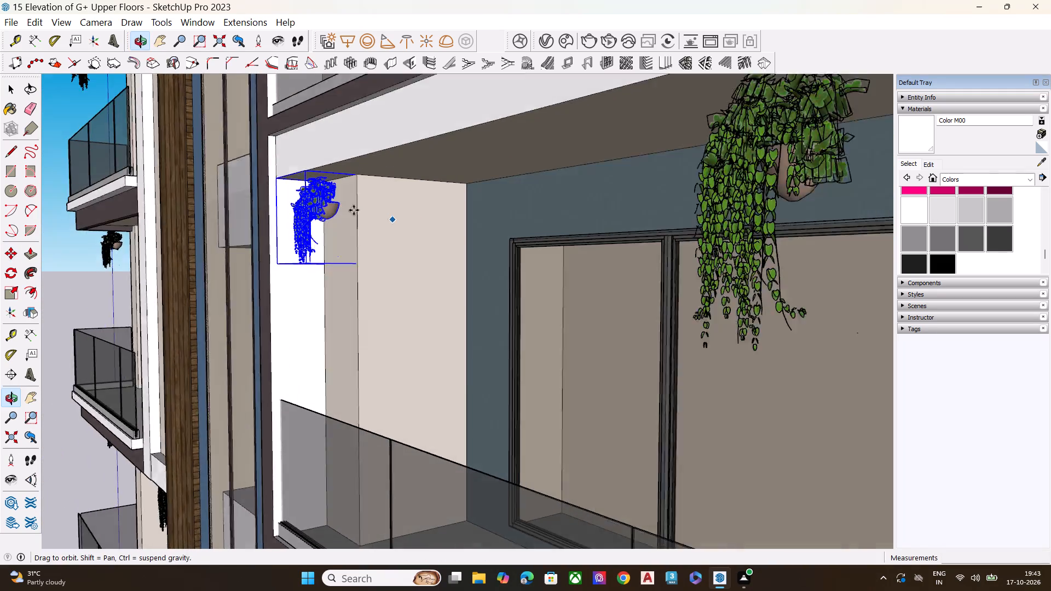
scroll(349, 213, "down", 8)
scroll(356, 279, "down", 6)
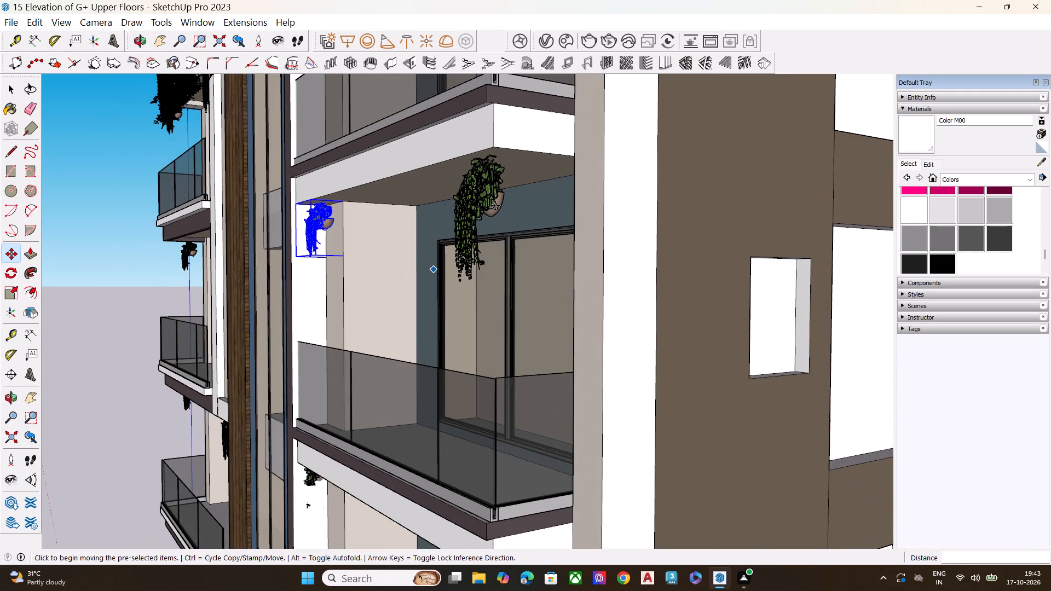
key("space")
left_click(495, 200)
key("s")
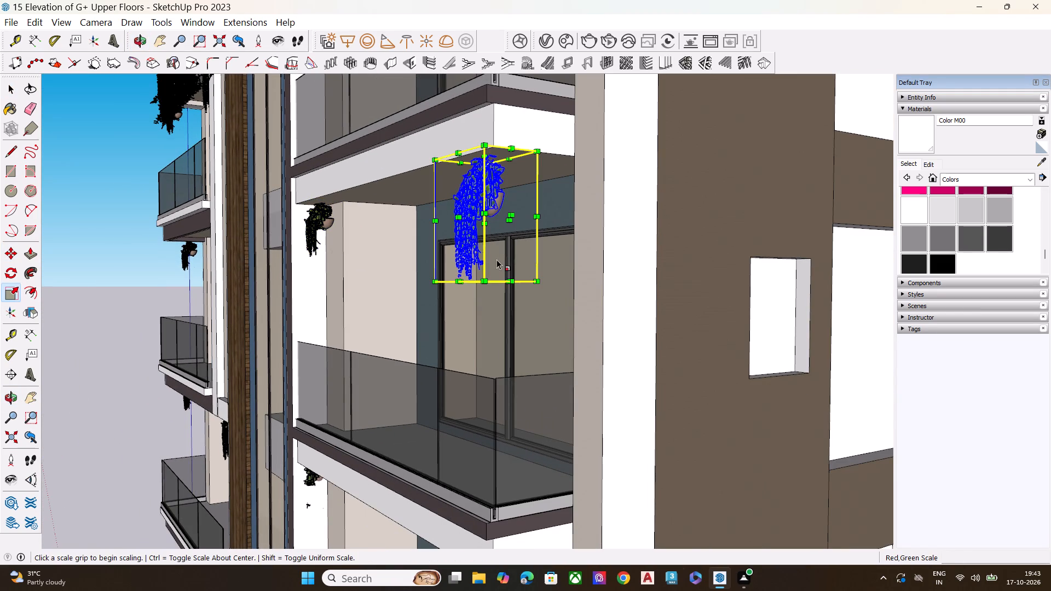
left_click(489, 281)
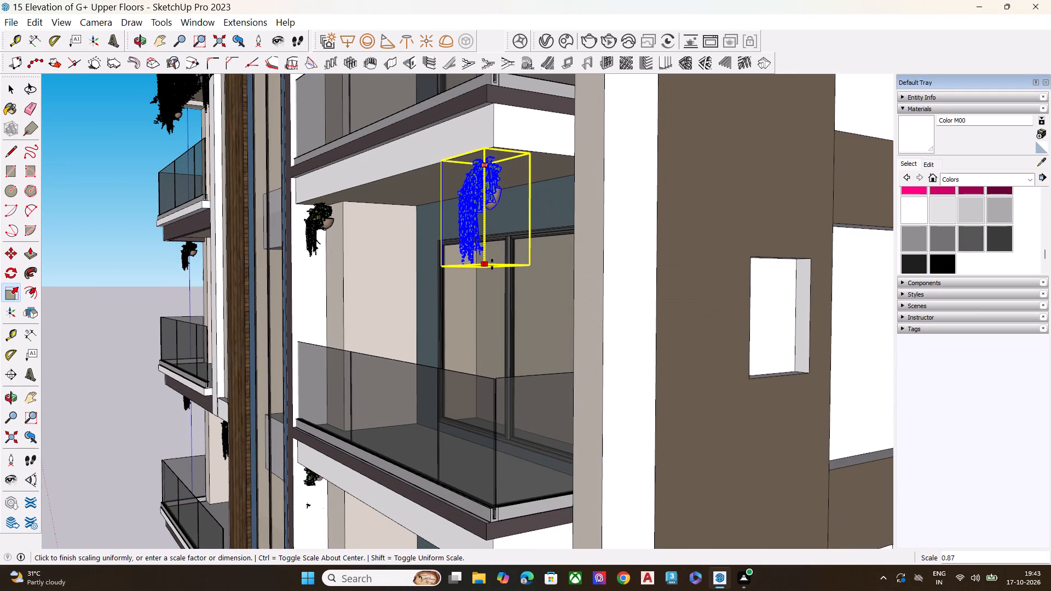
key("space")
Shorten the corner hanging plant one floor below the top slightly along the blue axis, and deselect.
middle_click_drag(490, 285, 481, 353)
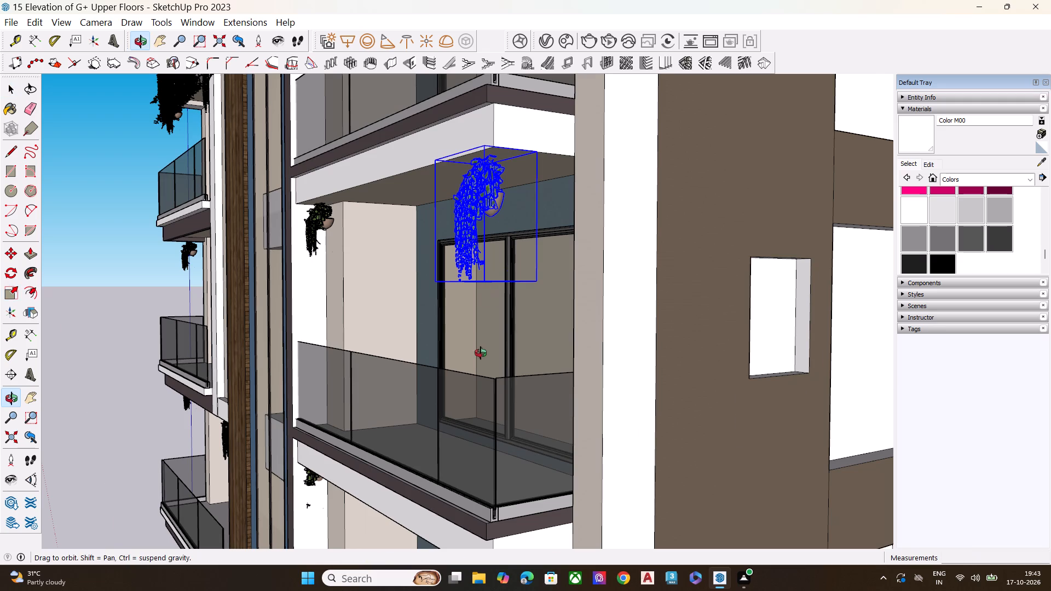
middle_click_drag(481, 353, 480, 386)
scroll(467, 432, "up", 1)
key("s")
left_click(470, 465)
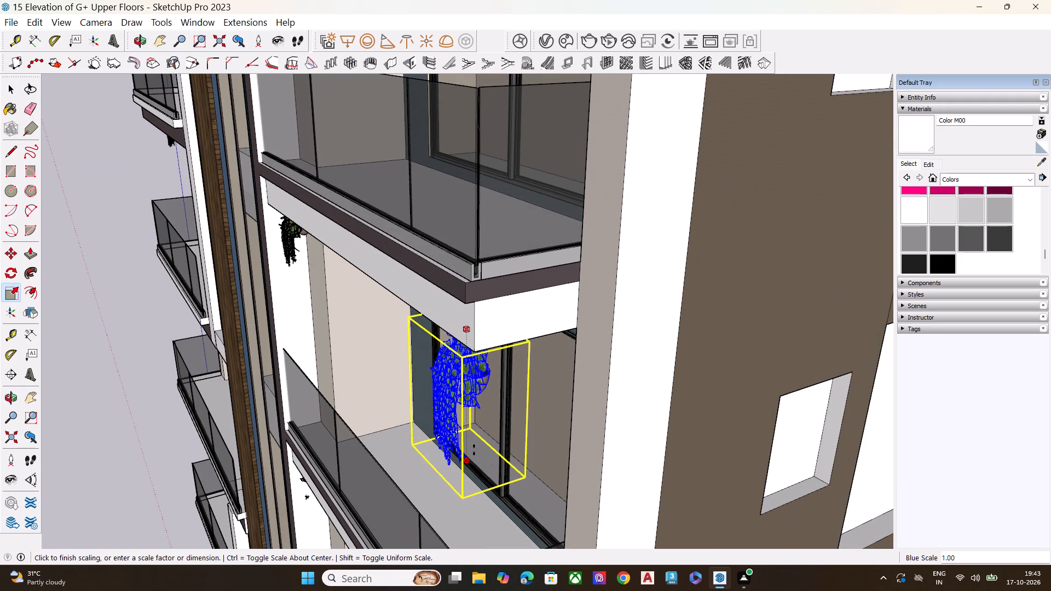
left_click(476, 447)
key("space")
left_click(143, 428)
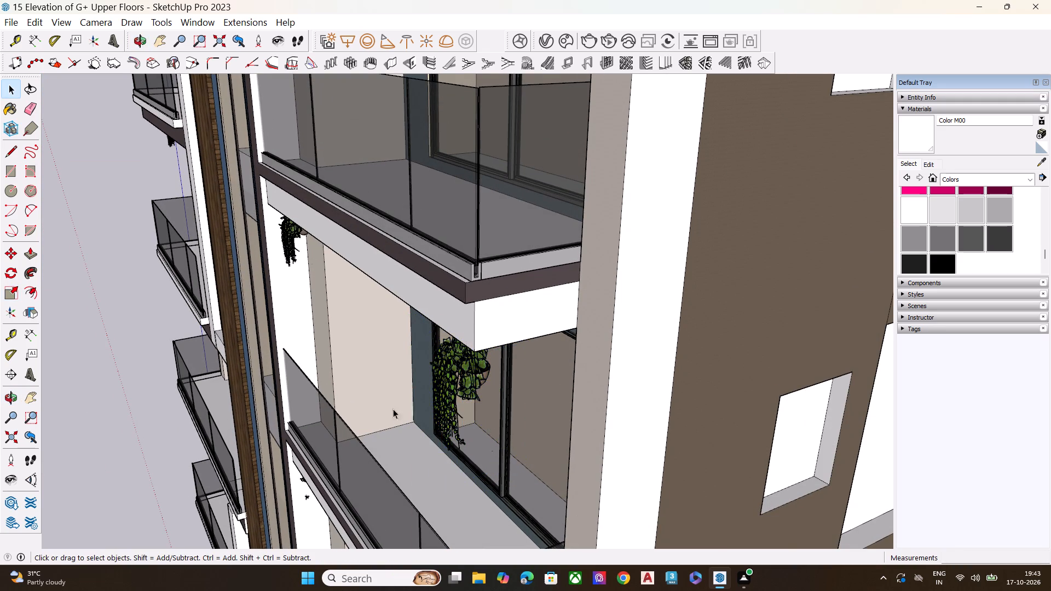
Examine the hanging plants under the upper balconies from the corner, from the front and from below.
middle_click_drag(547, 345, 628, 258)
scroll(547, 345, "up", 1)
scroll(628, 258, "up", 1)
scroll(613, 266, "down", 8)
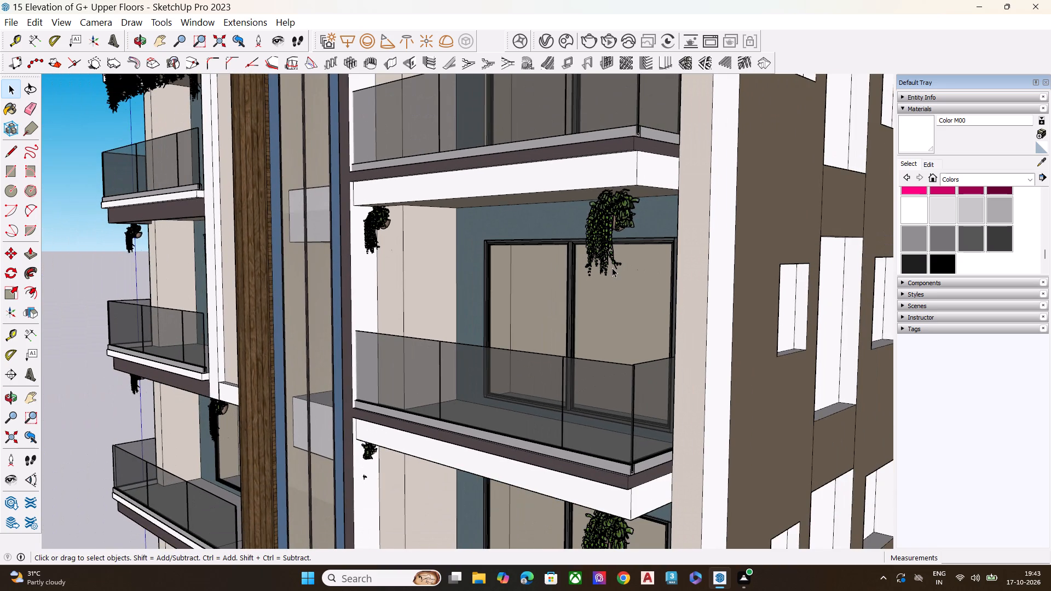
middle_click_drag(520, 205, 621, 126)
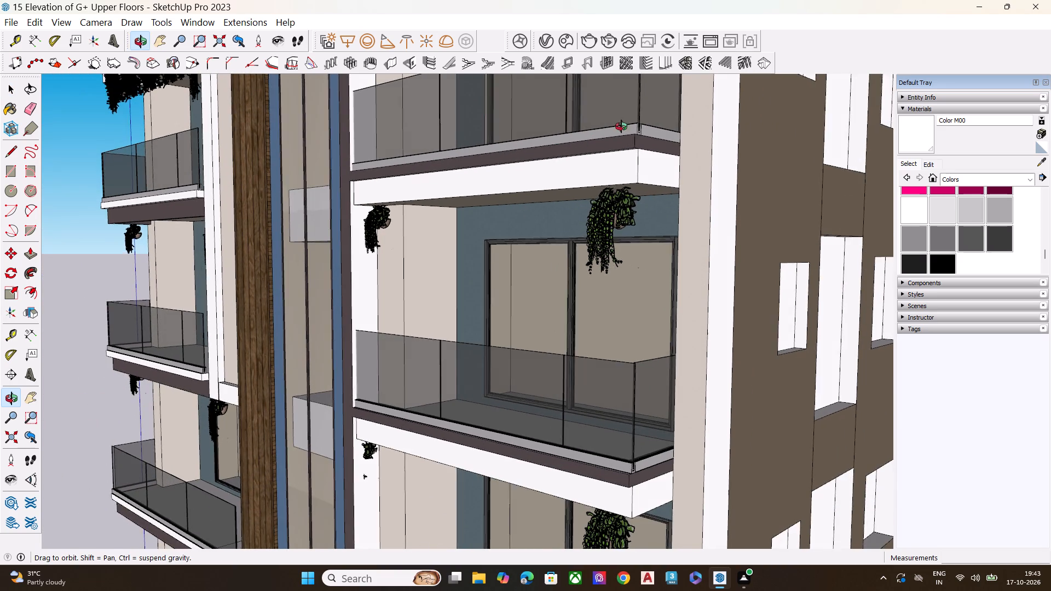
middle_click_drag(621, 126, 676, 114)
middle_click_drag(452, 368, 520, 339)
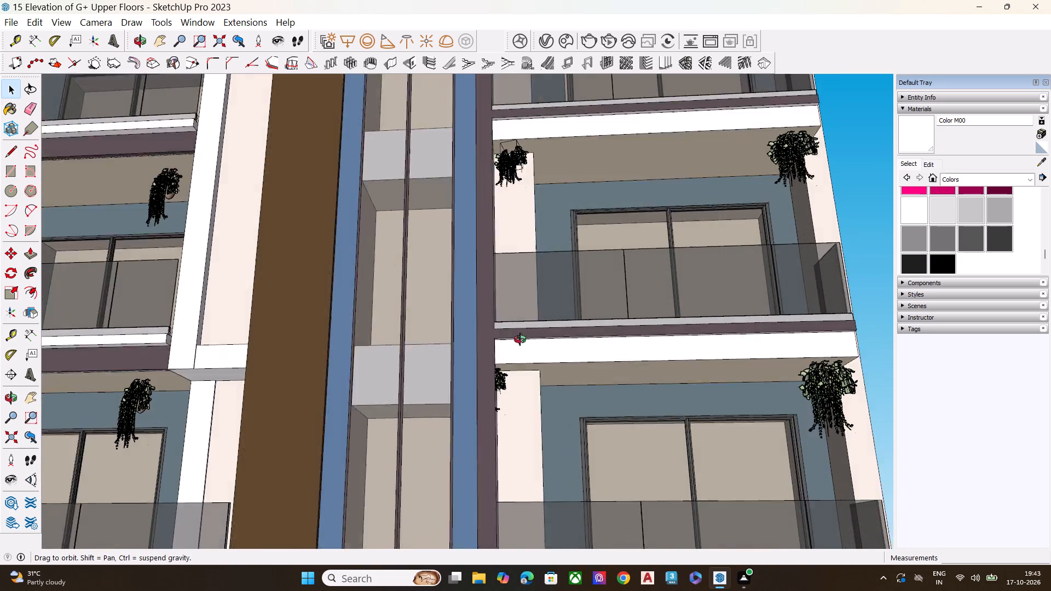
middle_click_drag(520, 339, 740, 309)
scroll(694, 433, "up", 1)
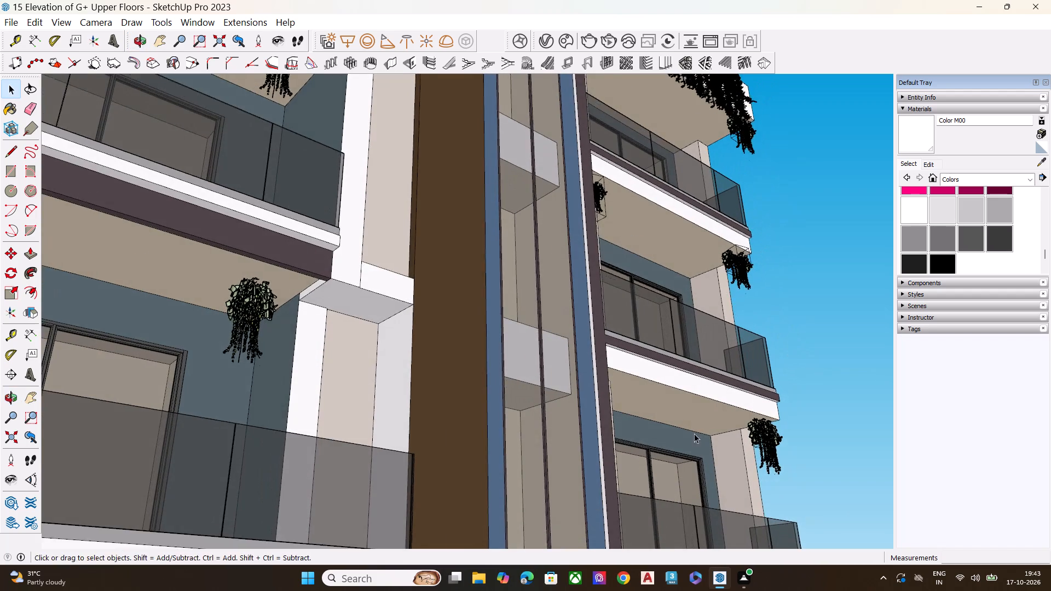
Move the right block's inner hanging plant two floors below the top out of the mauve frame, to the white band's lower corner.
middle_click_drag(633, 436, 453, 454)
scroll(413, 420, "up", 6)
left_click(397, 389)
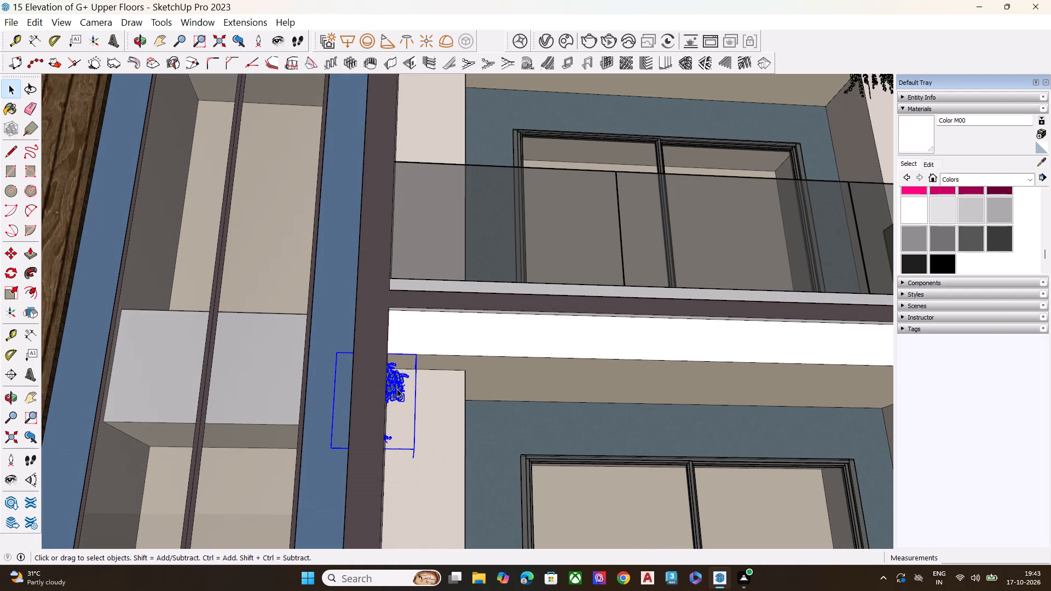
key("m")
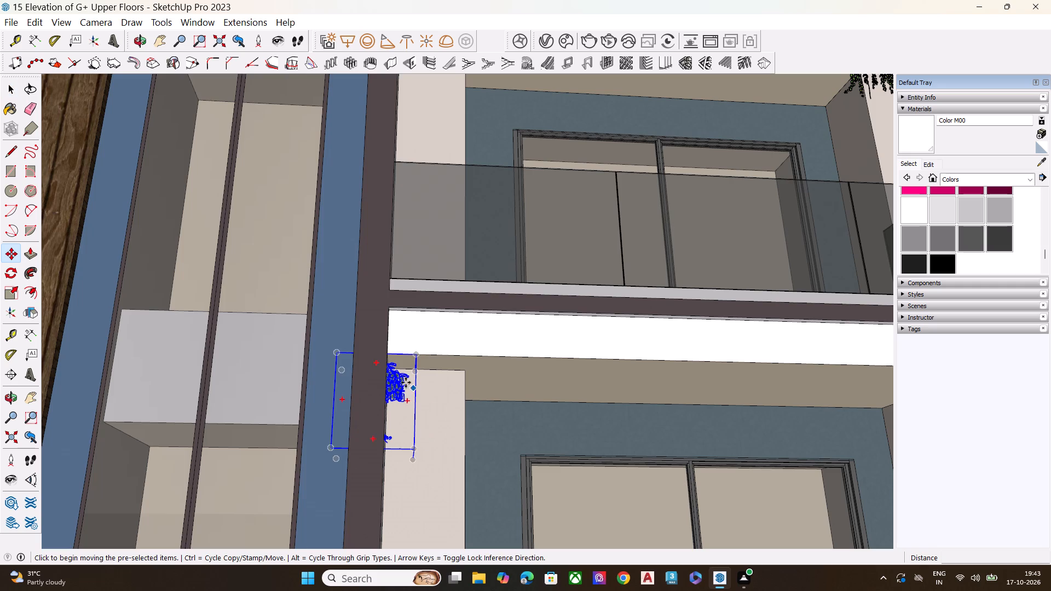
scroll(354, 355, "up", 7)
left_click(332, 387)
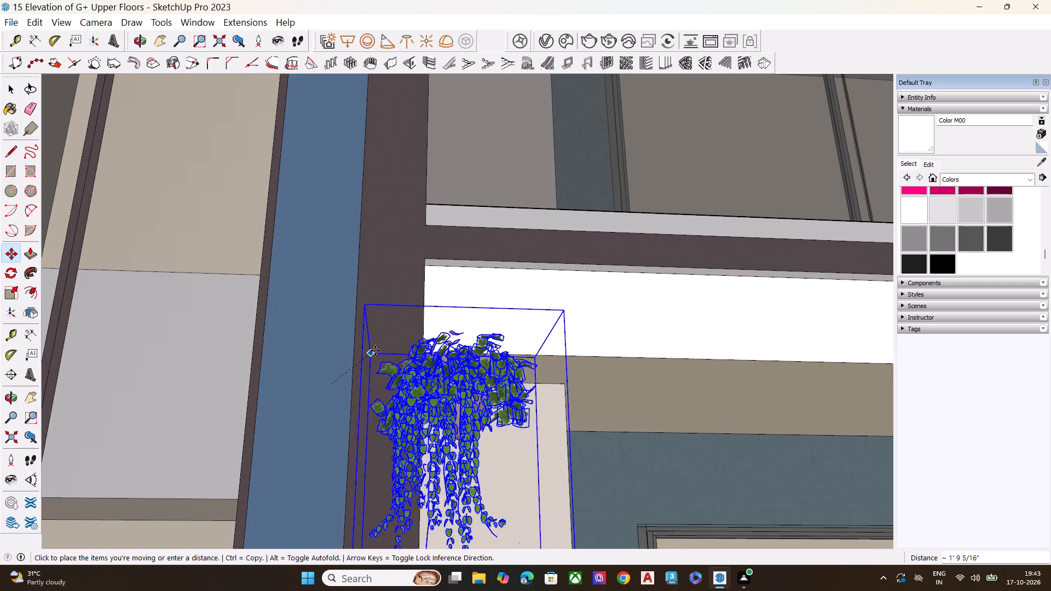
middle_click_drag(439, 362, 338, 449)
scroll(354, 426, "up", 2)
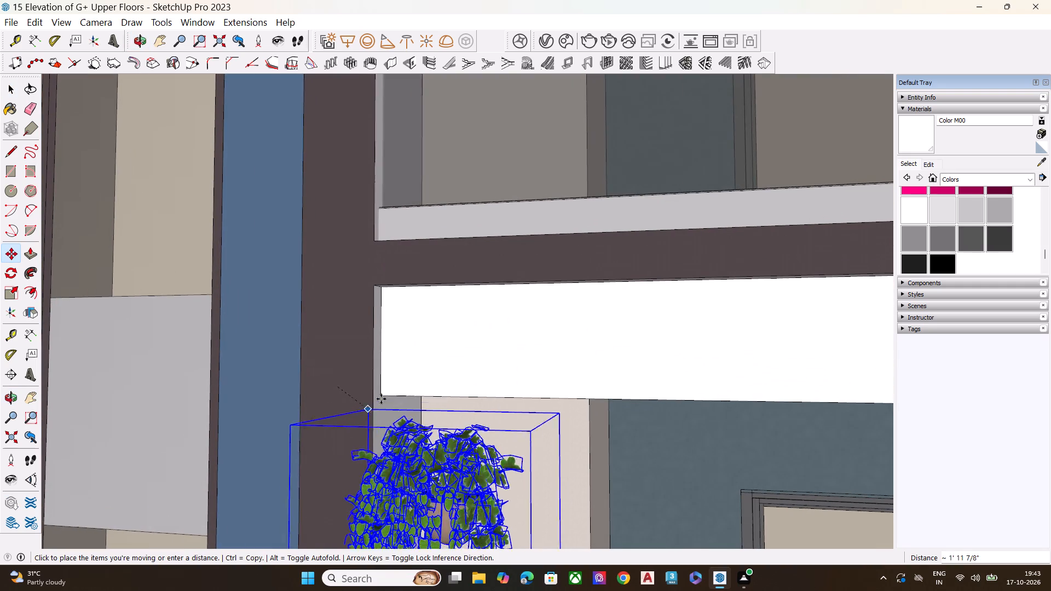
left_click(386, 396)
Shift the same plant by its outer top corner about 1' 6 3/8" inward to the white band's lower inner corner.
middle_click_drag(377, 419, 268, 419)
scroll(241, 420, "up", 2)
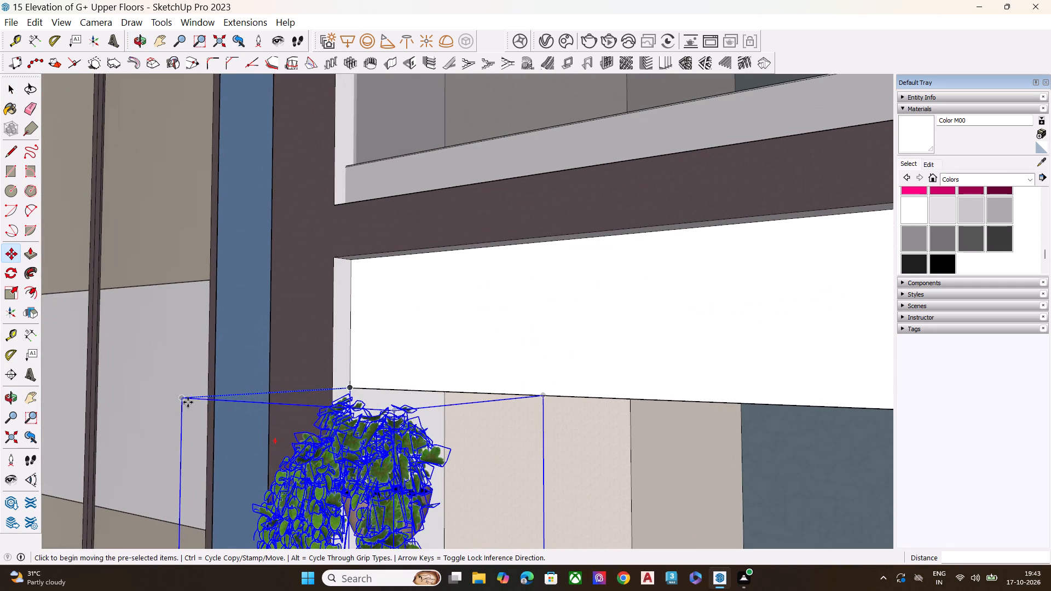
left_click(182, 401)
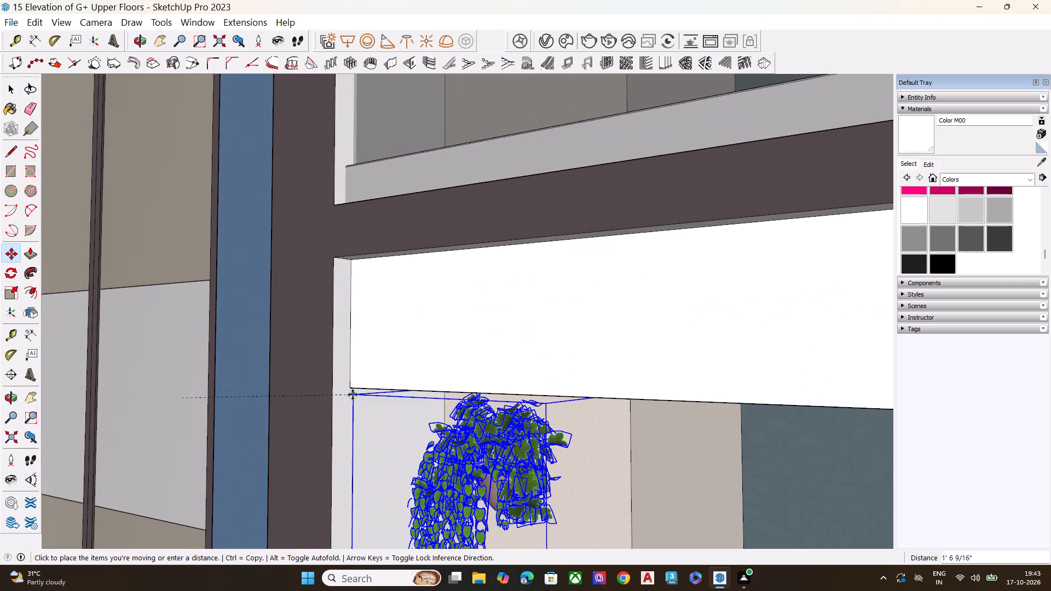
left_click(353, 395)
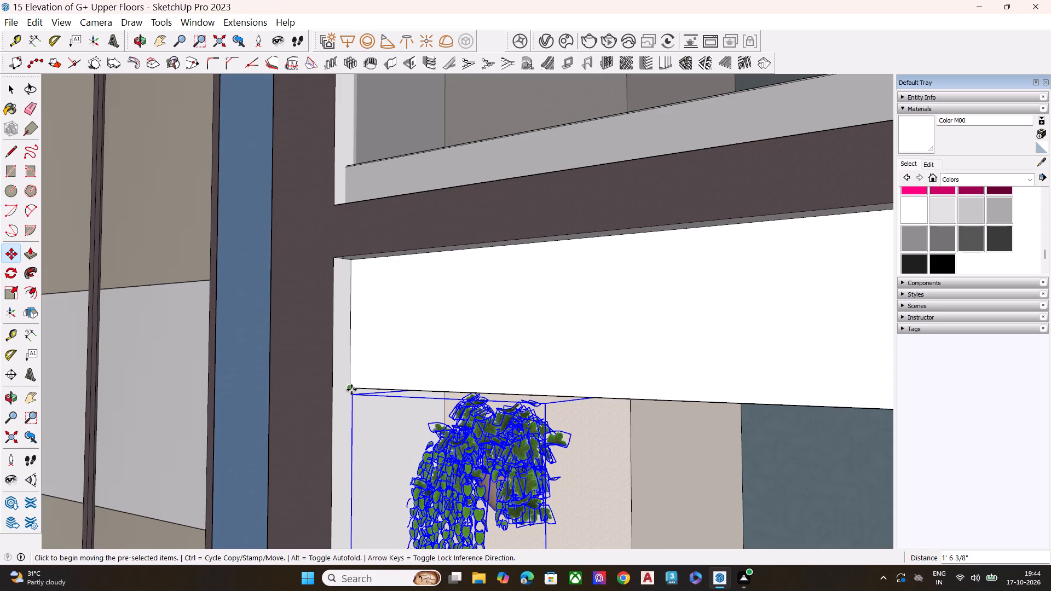
scroll(407, 374, "down", 5)
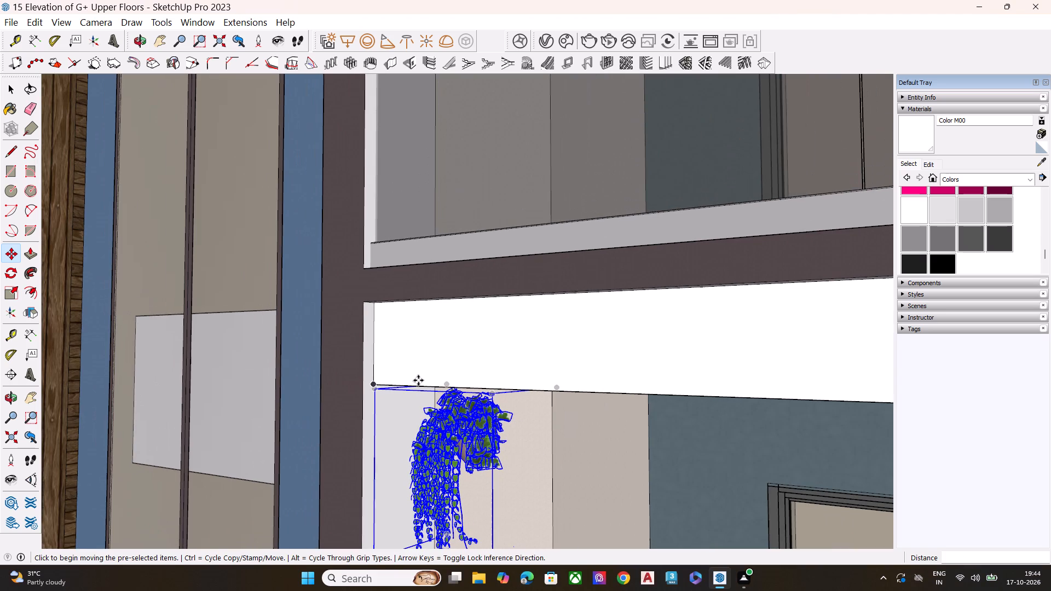
key("space")
key("space")
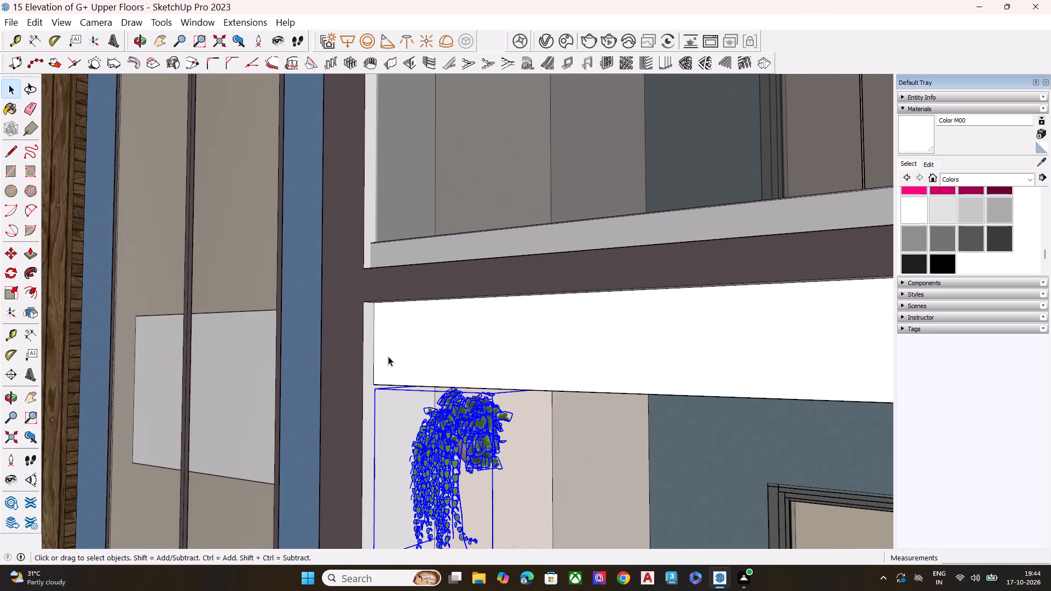
Move the left block's corner hanging plant one floor below the top from the outer wall to the mauve slab's front corner, and deselect.
scroll(392, 346, "down", 6)
scroll(460, 330, "down", 5)
scroll(460, 330, "up", 1)
scroll(460, 330, "down", 3)
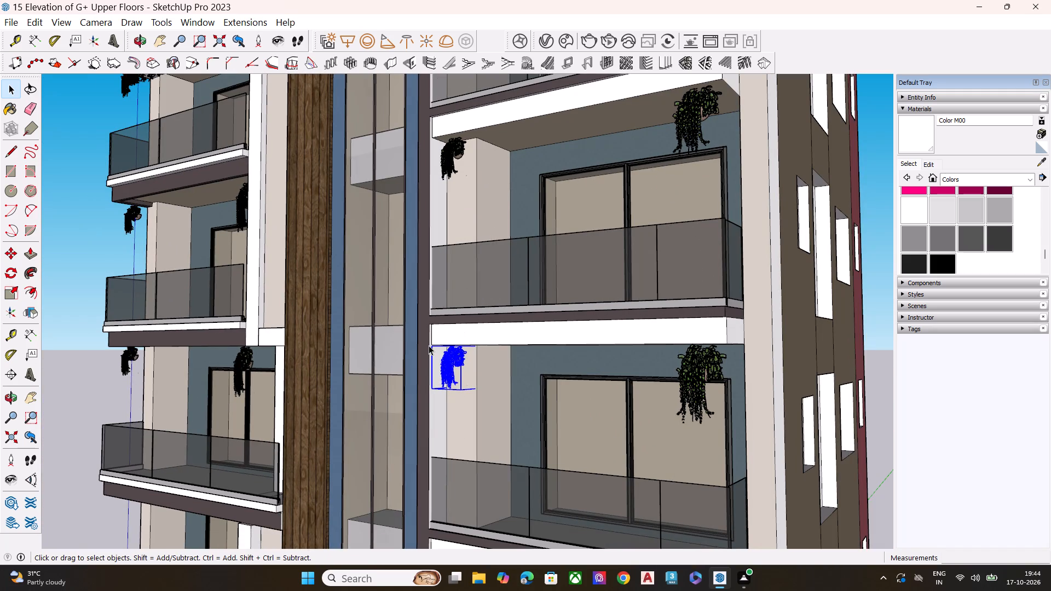
scroll(429, 345, "down", 6)
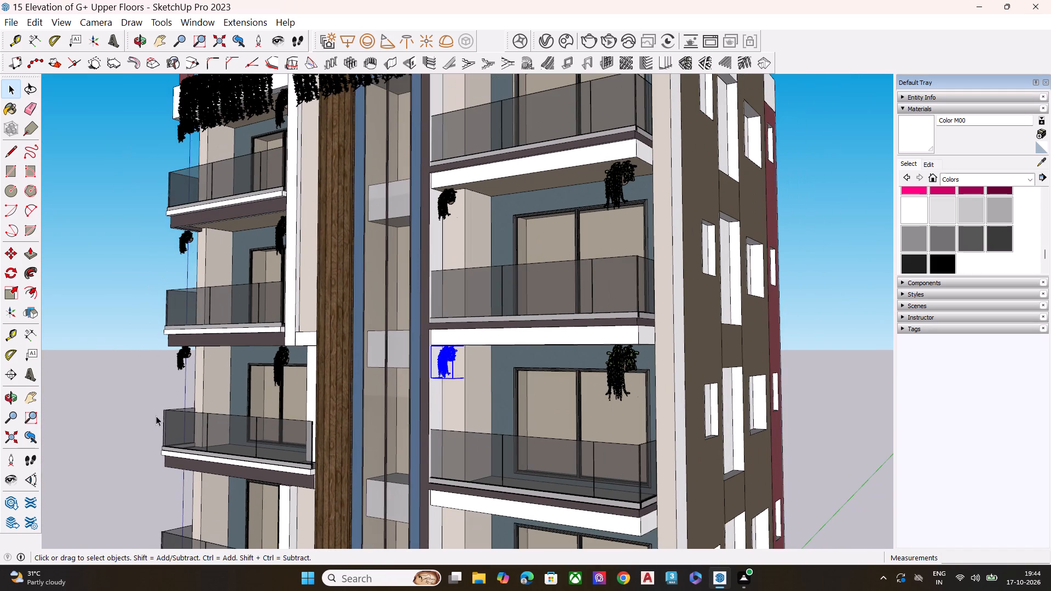
middle_click_drag(163, 398, 473, 325)
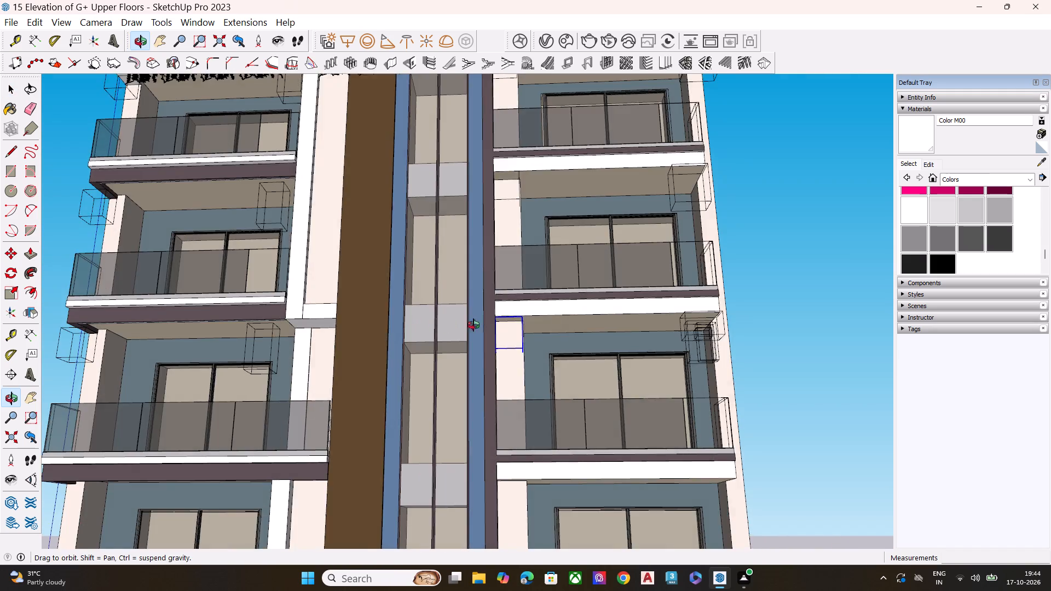
middle_click_drag(473, 325, 656, 408)
middle_click_drag(292, 346, 334, 357)
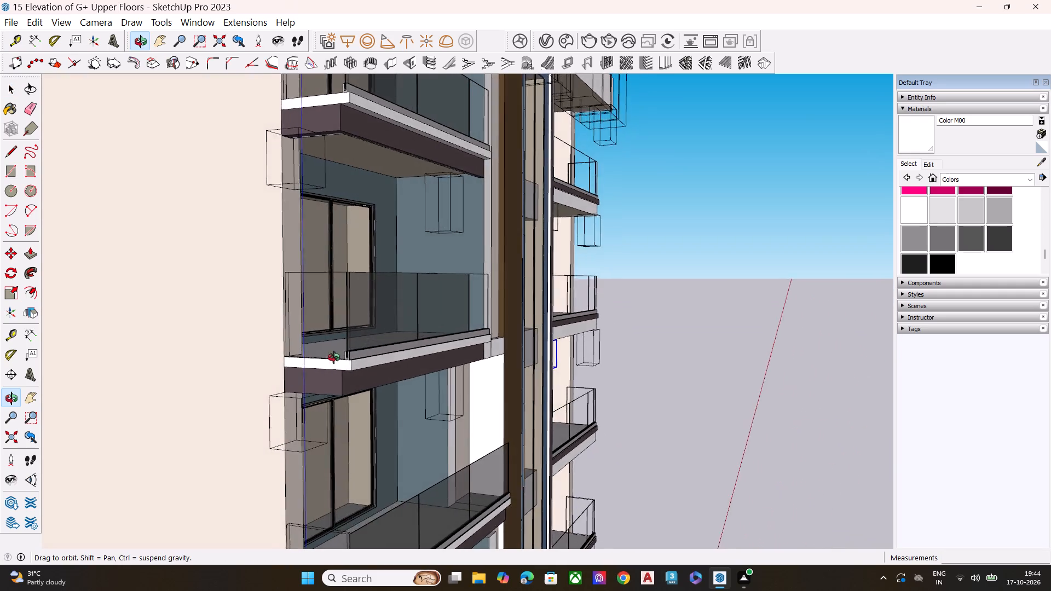
middle_click_drag(334, 357, 351, 405)
left_click(706, 257)
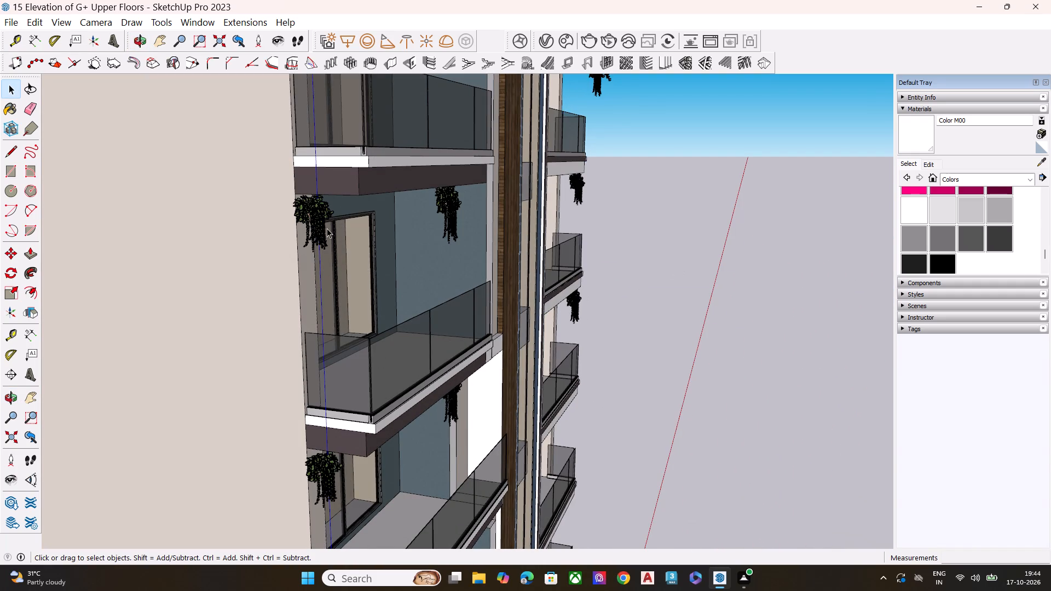
scroll(315, 213, "up", 6)
left_click(315, 213)
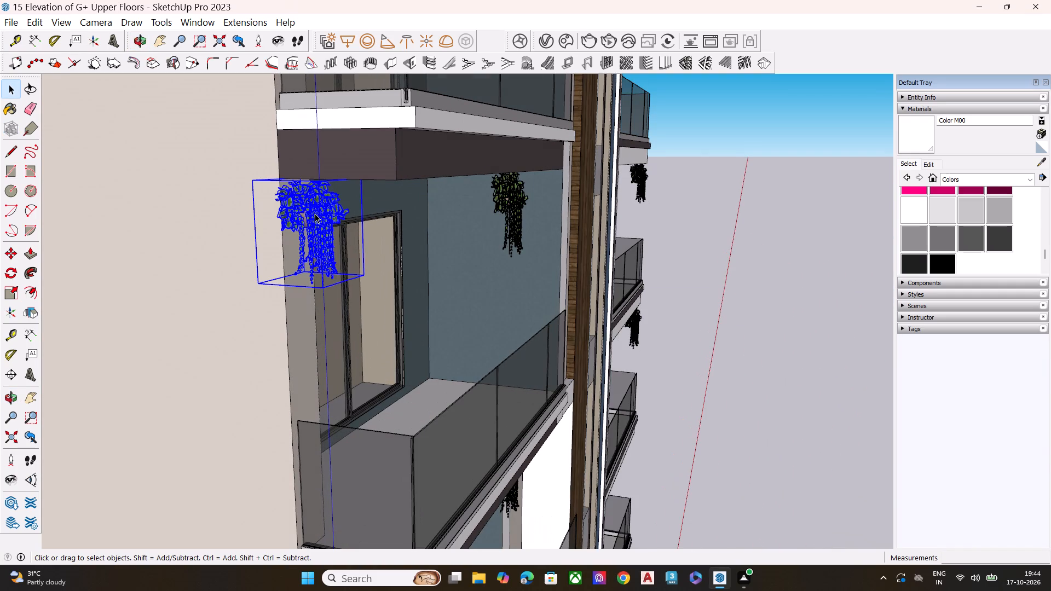
key("m")
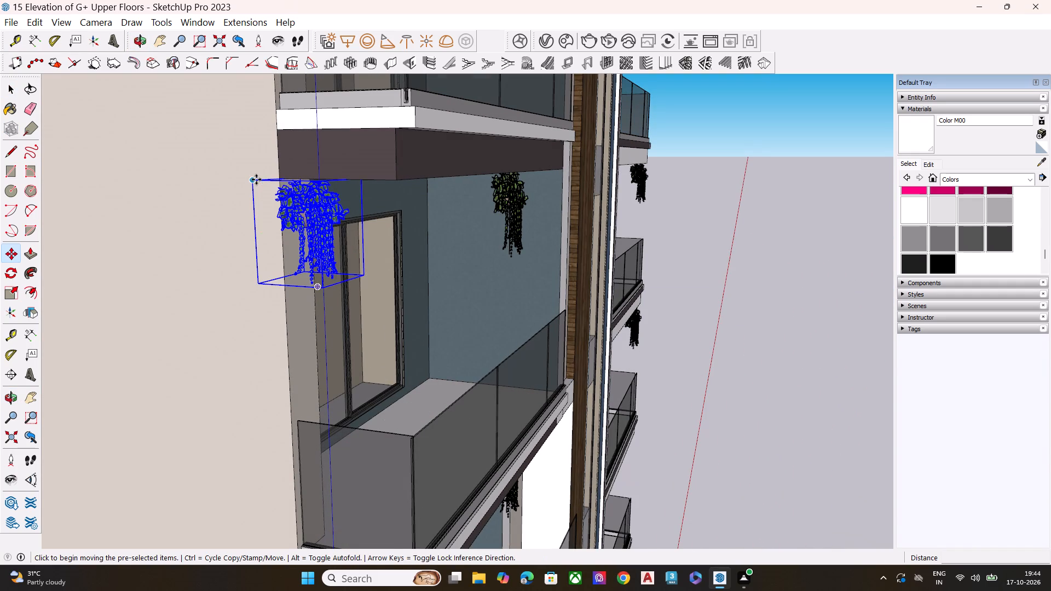
scroll(354, 189, "down", 1)
middle_click_drag(348, 190, 315, 258)
scroll(275, 325, "up", 4)
scroll(255, 355, "down", 1)
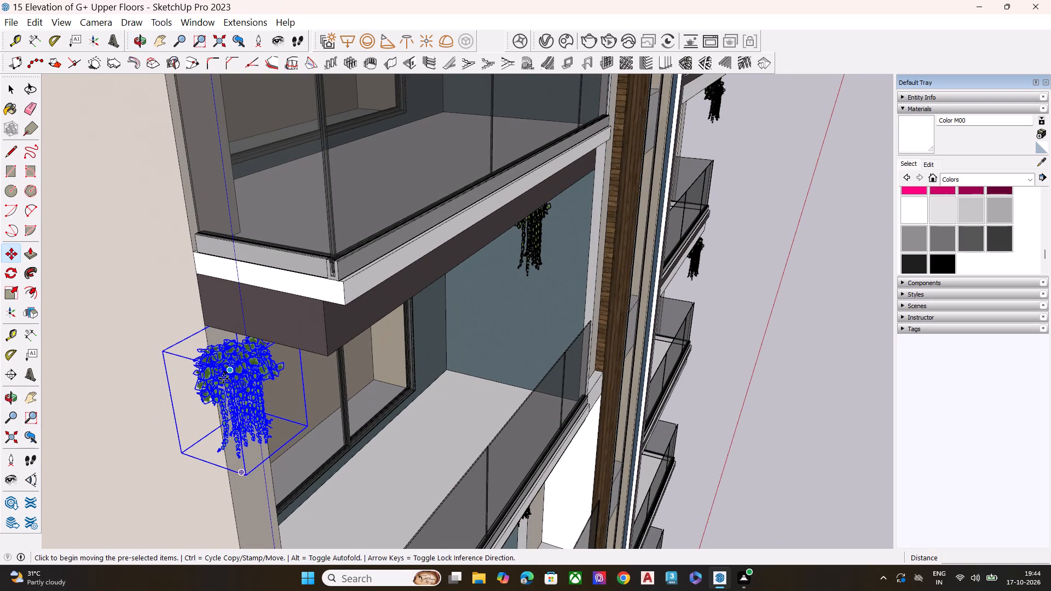
left_click(231, 373)
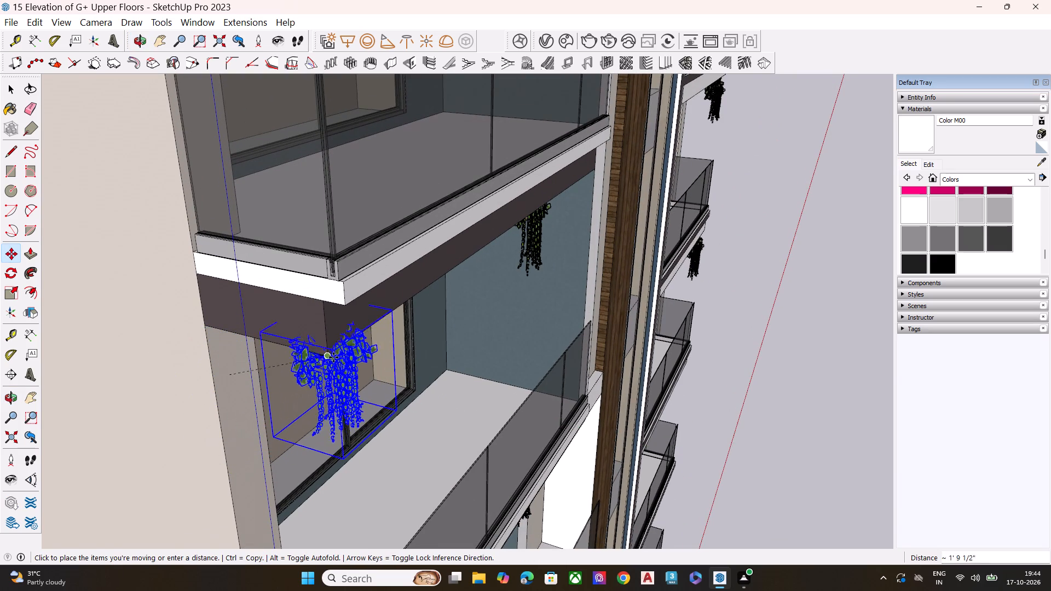
left_click(327, 363)
middle_click_drag(346, 343, 346, 325)
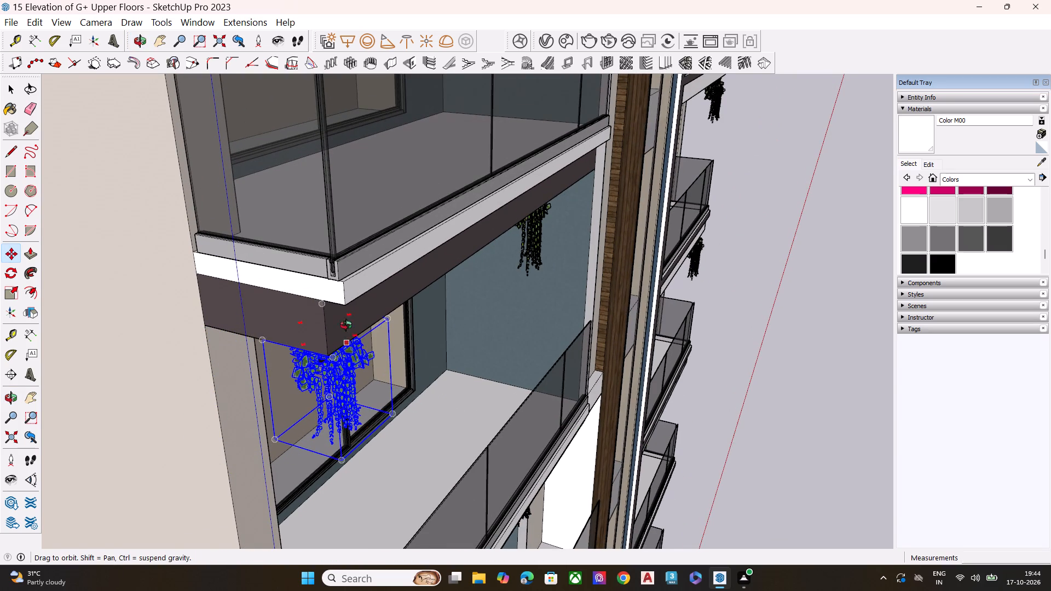
middle_click_drag(346, 325, 401, 215)
scroll(407, 207, "down", 8)
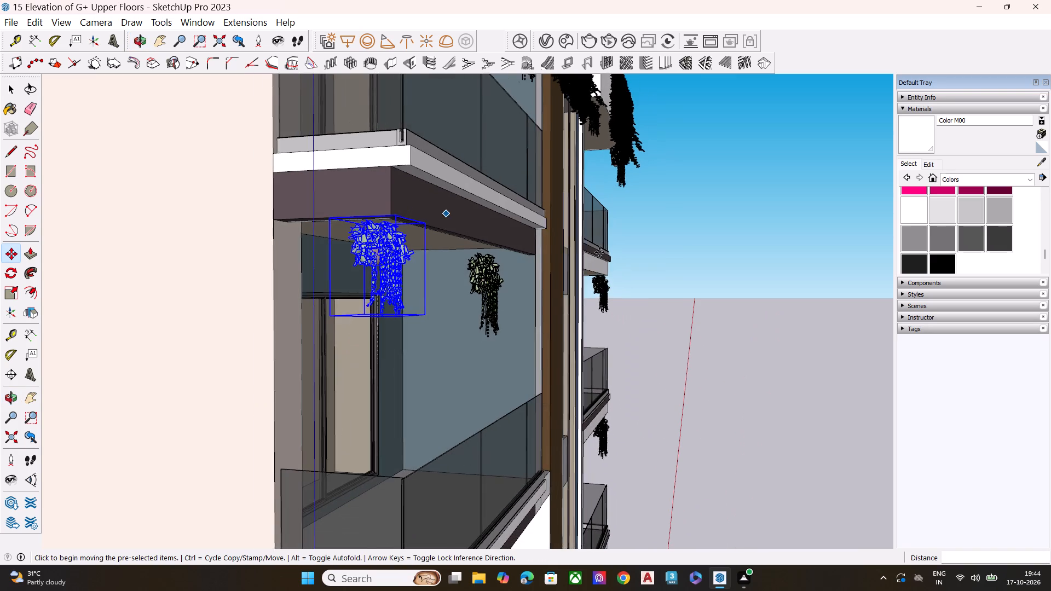
scroll(603, 254, "down", 5)
key("space")
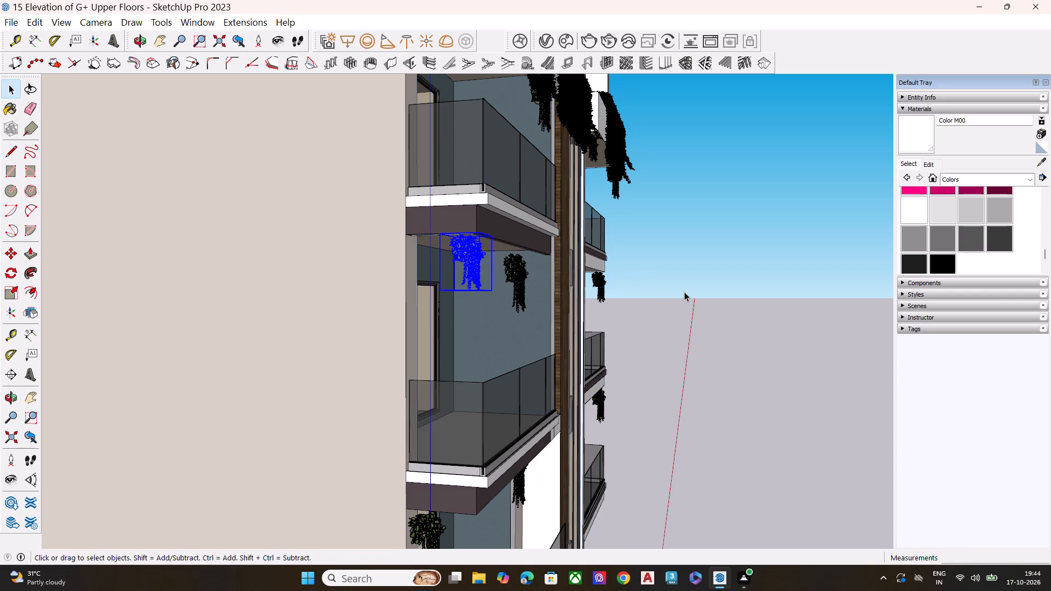
left_click(684, 292)
Move the left block's corner hanging plant two floors below the top about 1' 7" to the mauve slab's front corner, and deselect.
scroll(647, 277, "down", 6)
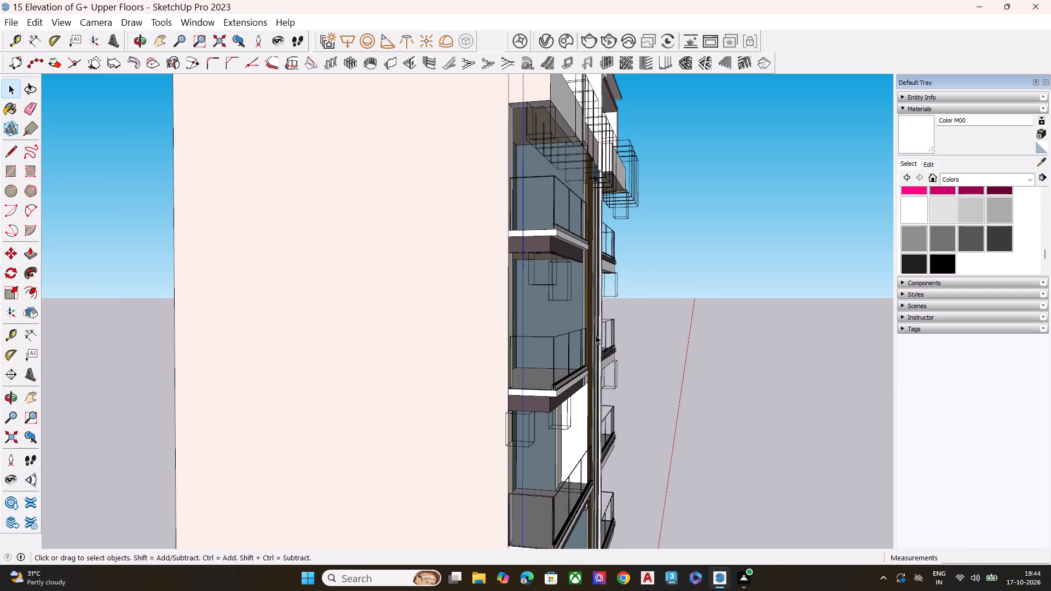
left_click(660, 457)
middle_click_drag(619, 491, 602, 408)
scroll(608, 477, "up", 1)
scroll(534, 335, "up", 7)
left_click(428, 185)
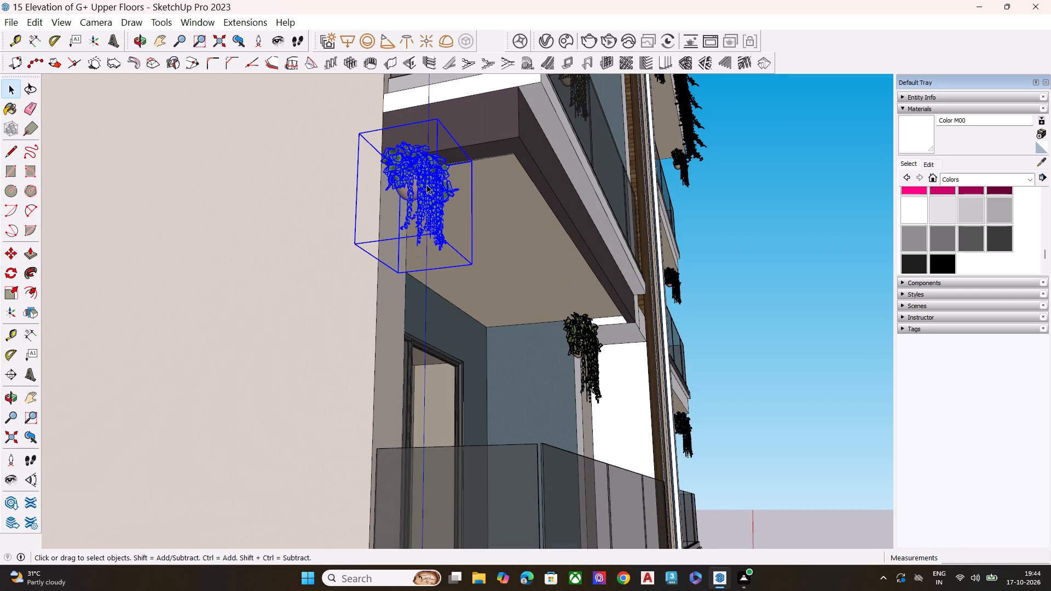
key("m")
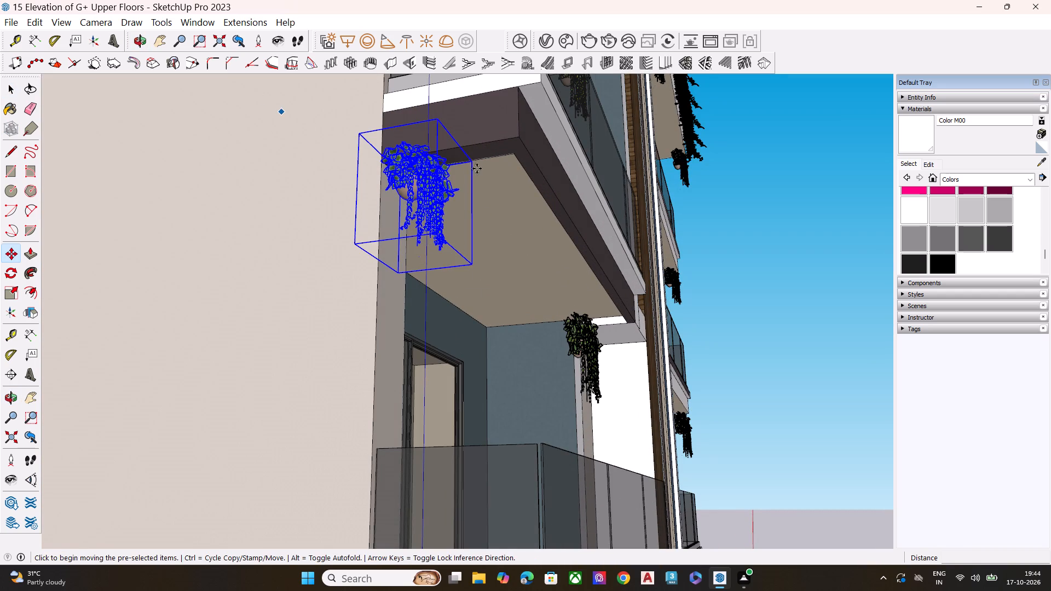
left_click(437, 119)
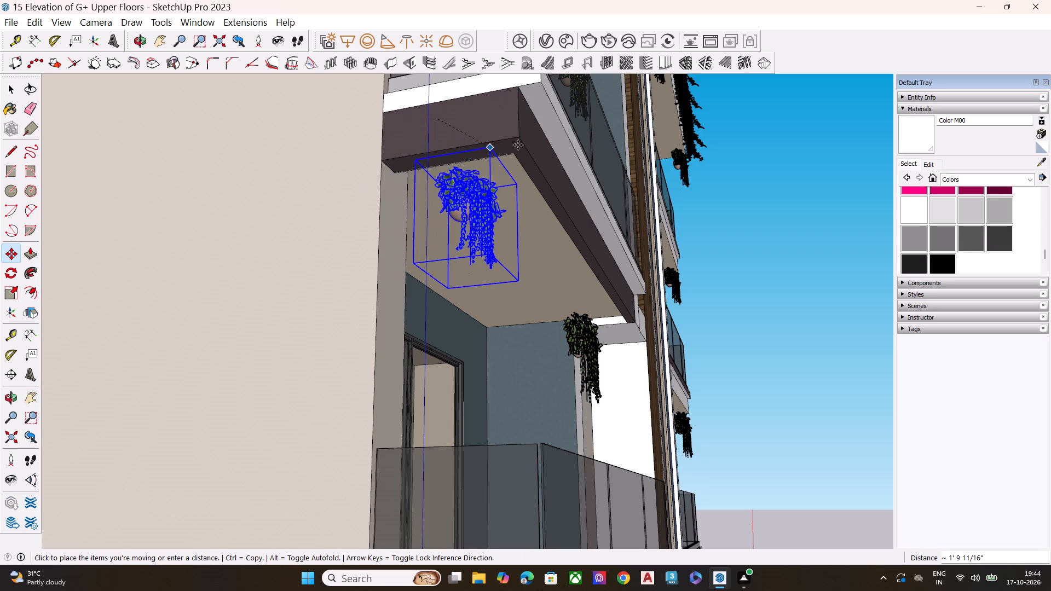
left_click(518, 142)
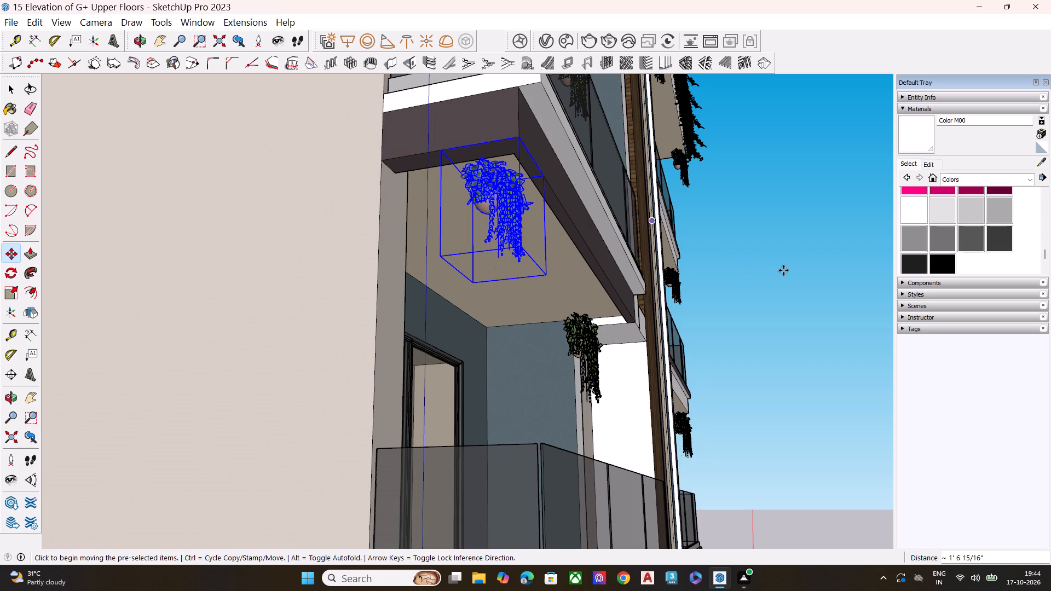
key("space")
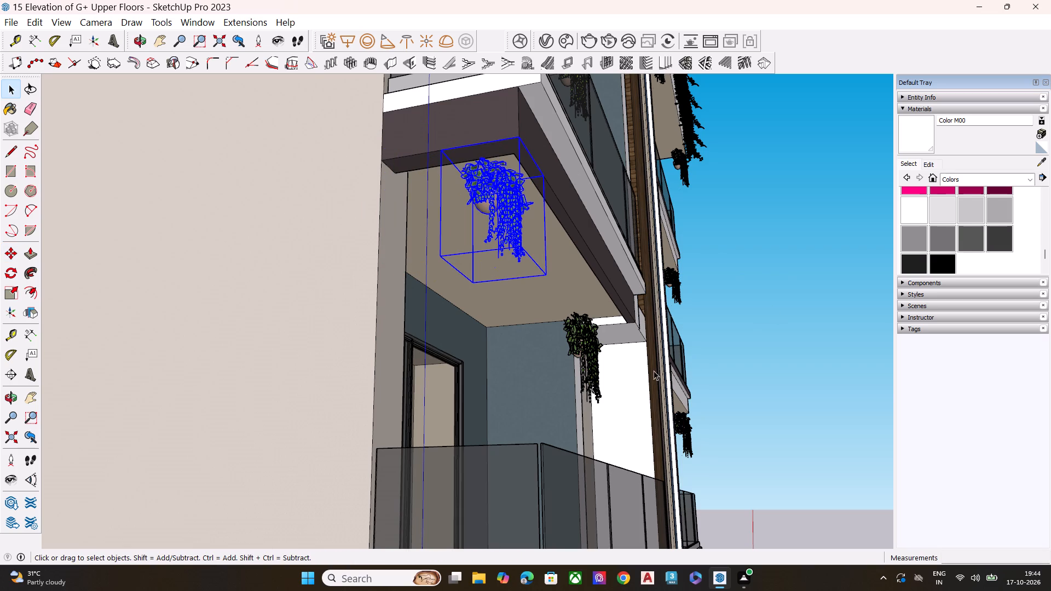
left_click(758, 304)
Shorten the left block's inner hanging plant two floors below the top along the blue axis.
scroll(631, 343, "up", 1)
scroll(626, 341, "down", 1)
scroll(625, 340, "up", 9)
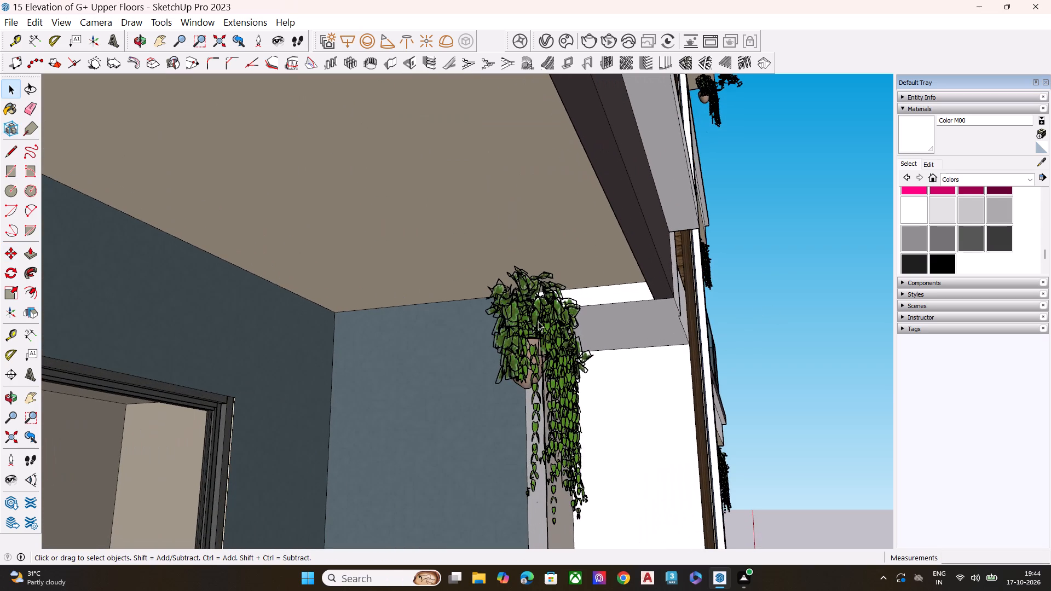
left_click(538, 321)
key("m")
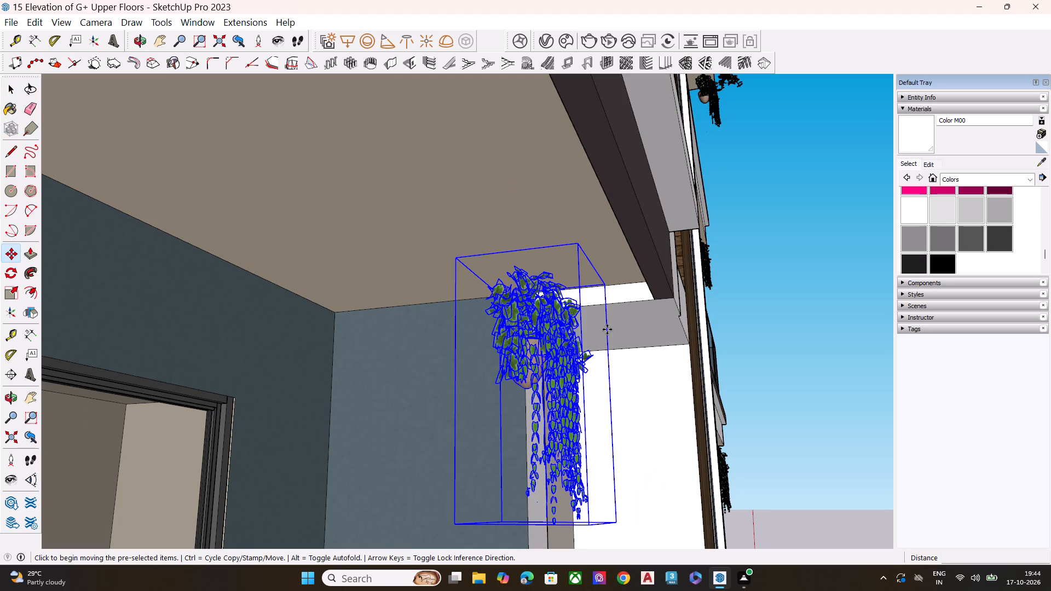
key("space")
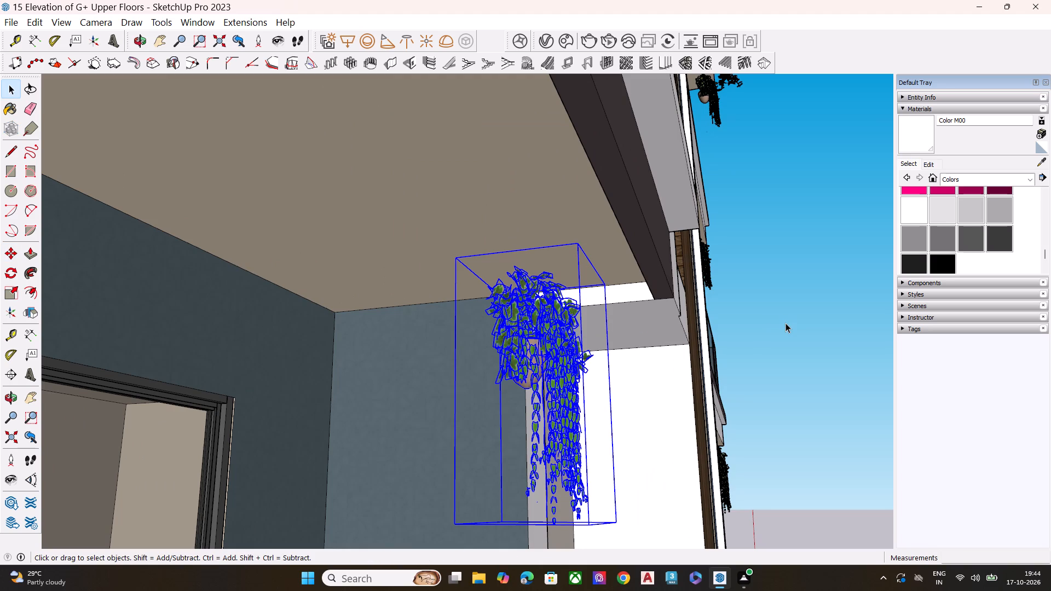
key("s")
scroll(589, 336, "down", 5)
scroll(556, 443, "up", 6)
left_click(553, 453)
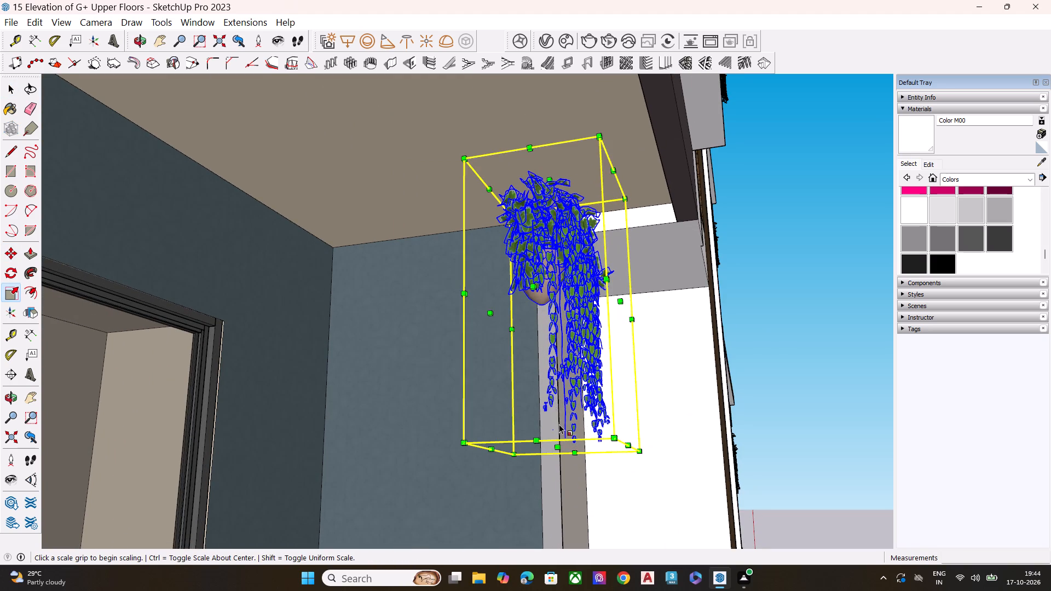
left_click(561, 446)
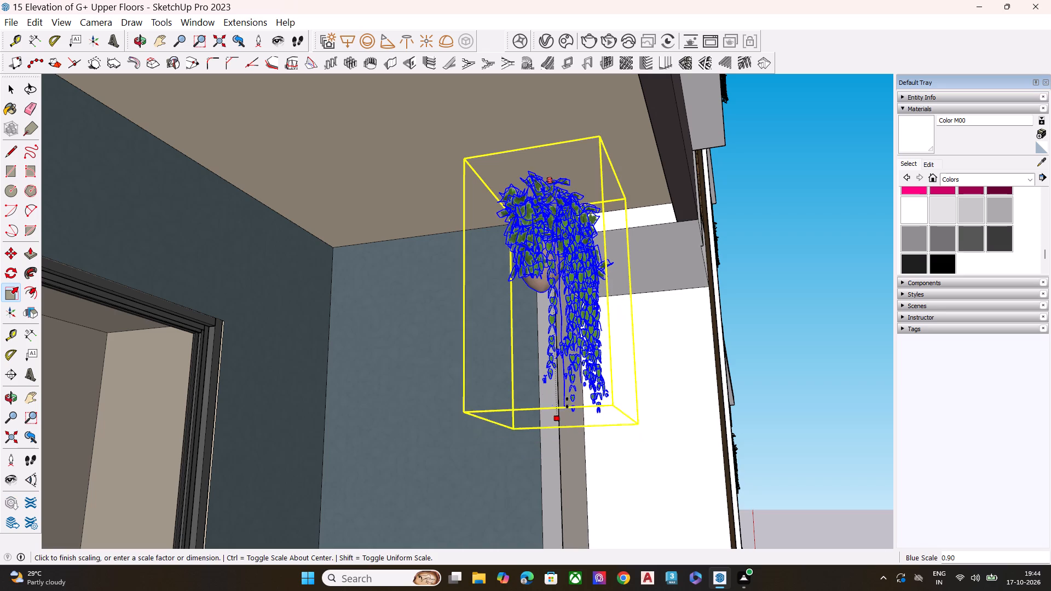
left_click(571, 387)
left_click(825, 373)
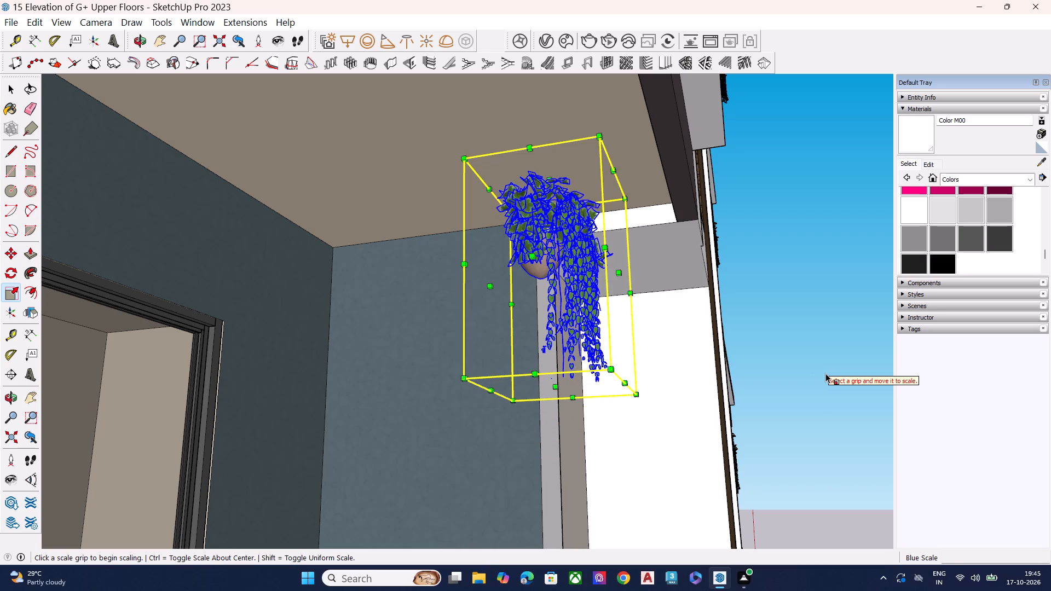
key("space")
Move the left block's inner hanging plant two floors below the top by its top outer corner to the mauve slab's lower corner, and deselect.
key("m")
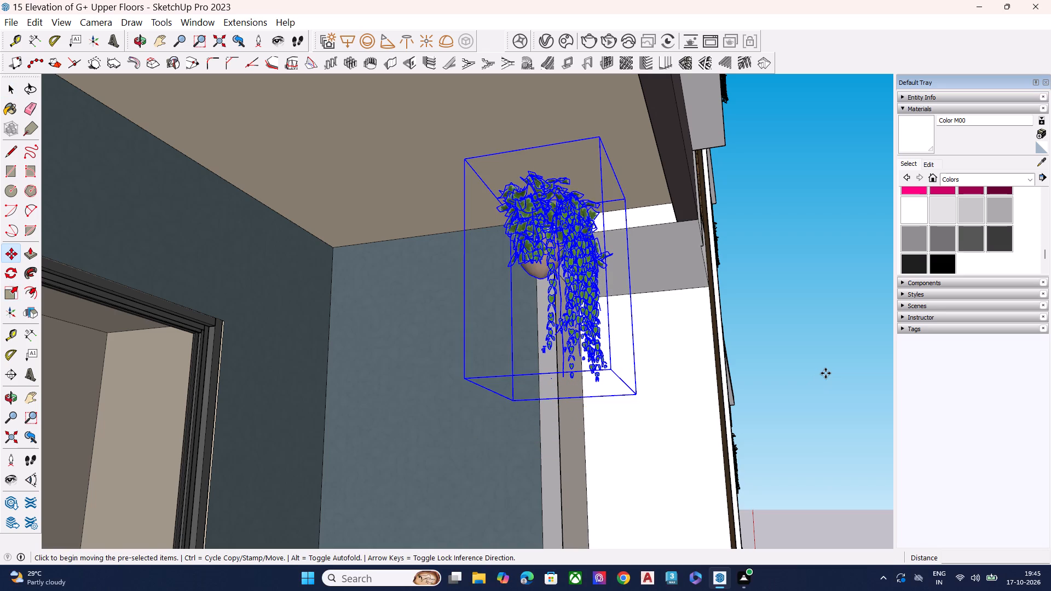
middle_click_drag(738, 272, 577, 345)
scroll(484, 339, "up", 7)
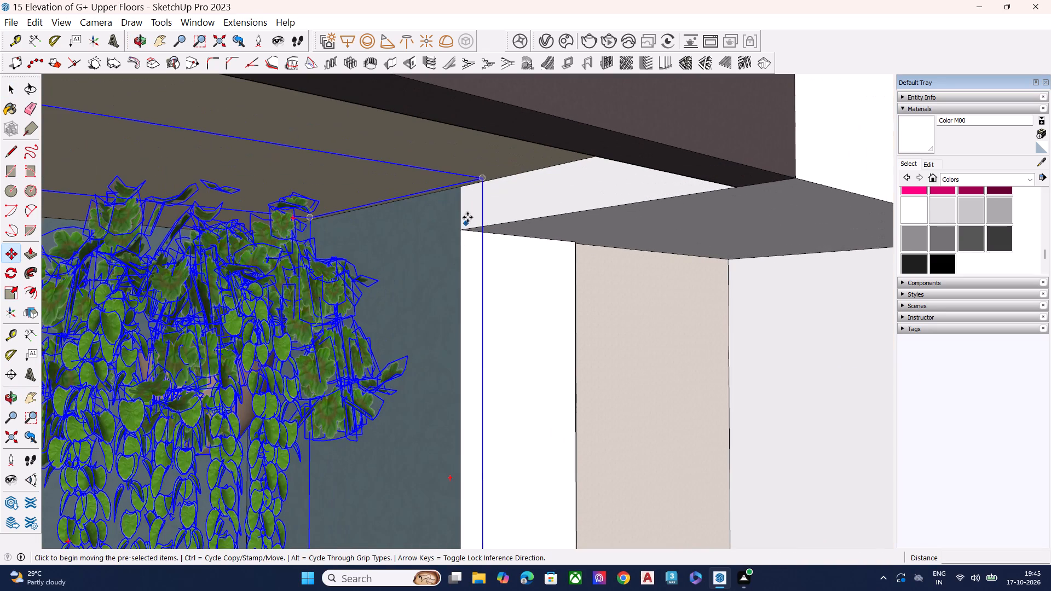
left_click(482, 177)
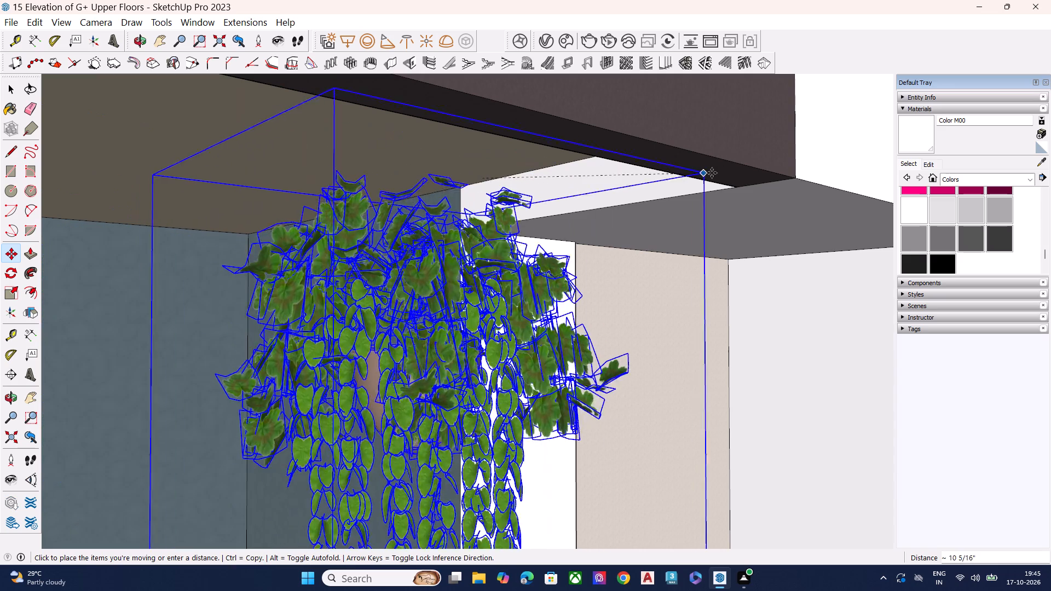
left_click(793, 176)
scroll(590, 203, "down", 3)
scroll(568, 210, "up", 1)
scroll(567, 210, "down", 2)
scroll(562, 213, "up", 1)
scroll(562, 213, "down", 5)
scroll(562, 215, "up", 1)
scroll(562, 215, "down", 6)
scroll(570, 215, "up", 1)
scroll(571, 213, "down", 3)
scroll(765, 210, "down", 1)
scroll(765, 210, "up", 1)
scroll(765, 210, "down", 6)
scroll(765, 211, "up", 1)
scroll(737, 221, "down", 3)
scroll(607, 218, "up", 2)
scroll(605, 218, "down", 15)
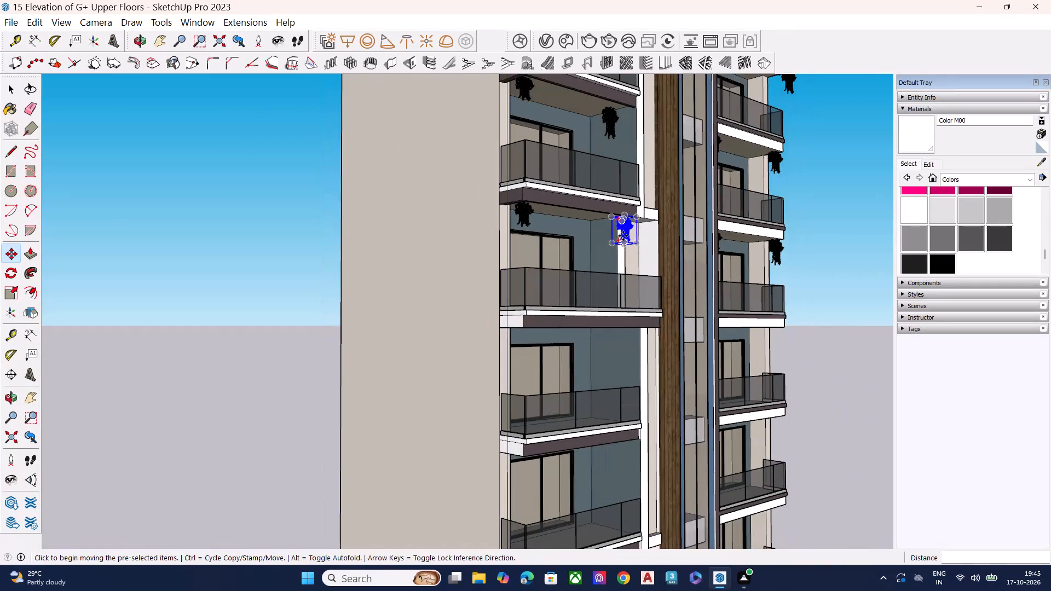
middle_click_drag(626, 236, 754, 225)
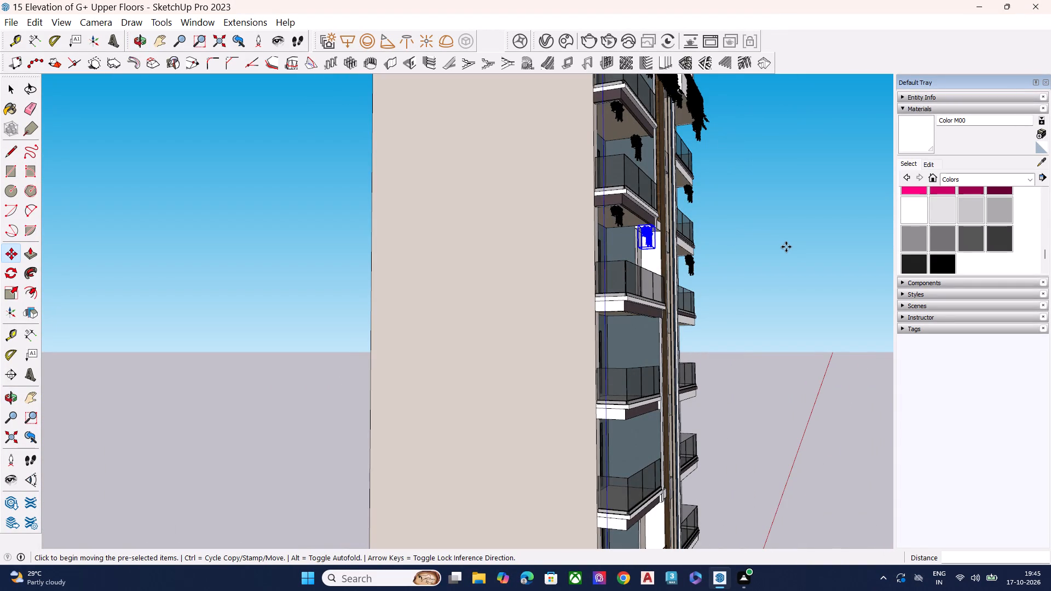
key("space")
left_click(786, 247)
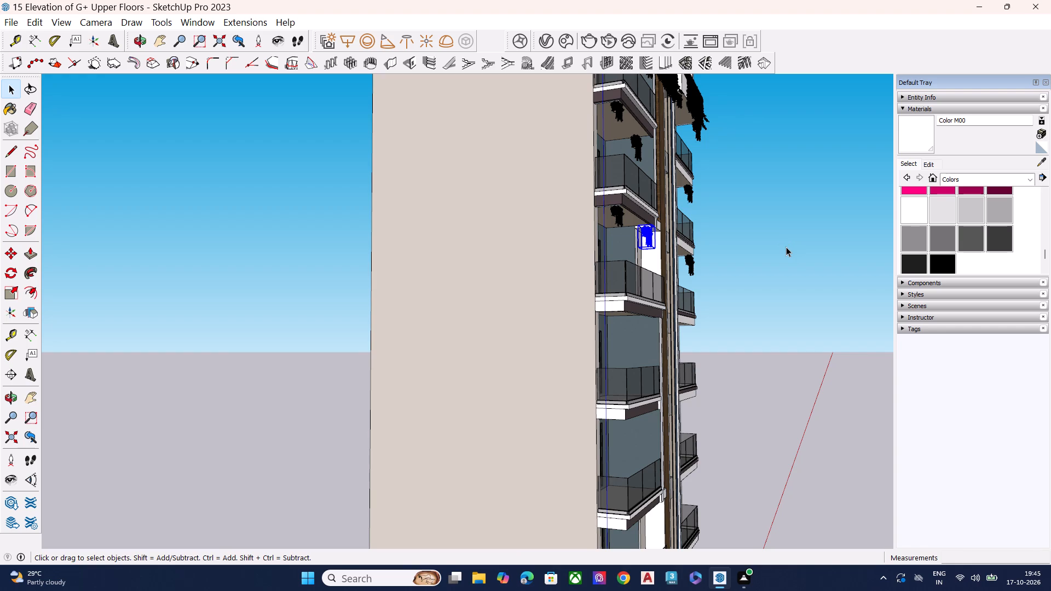
Move the left block's inner hanging plant one floor below the top about 1' 4 1/8" to the mauve slab's lower corner, and deselect.
scroll(775, 247, "down", 1)
middle_click_drag(716, 257, 701, 316)
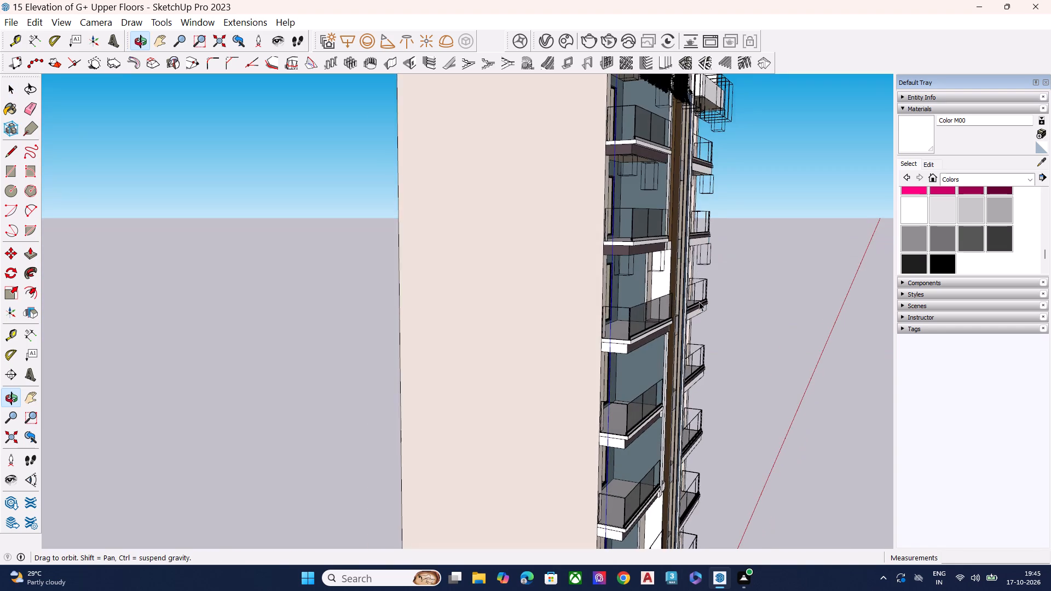
scroll(665, 155, "up", 11)
scroll(644, 169, "down", 2)
scroll(644, 169, "up", 8)
middle_click_drag(646, 161, 655, 128)
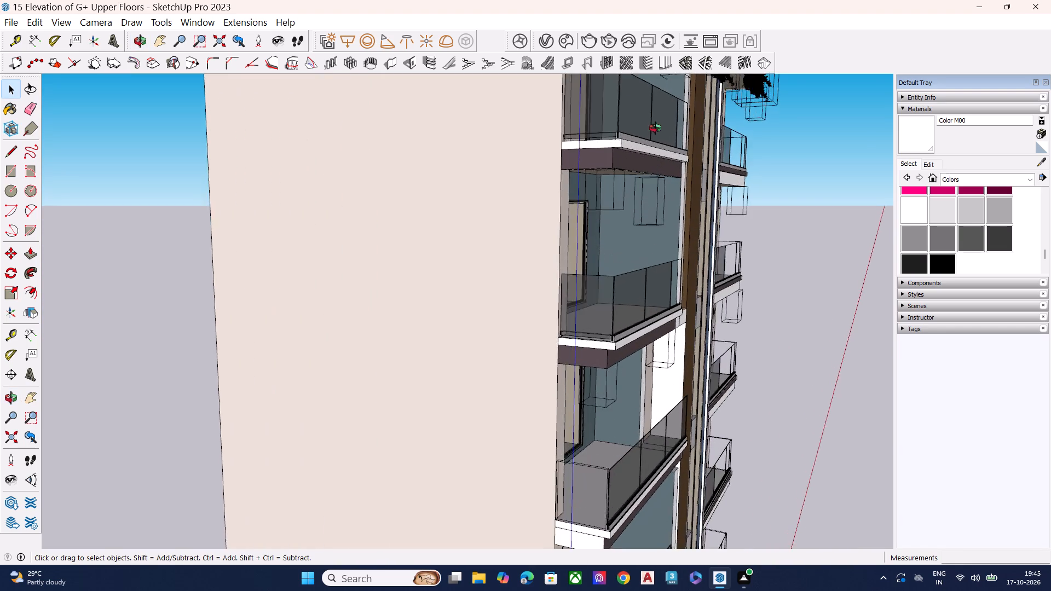
middle_click_drag(655, 128, 658, 123)
scroll(657, 164, "up", 16)
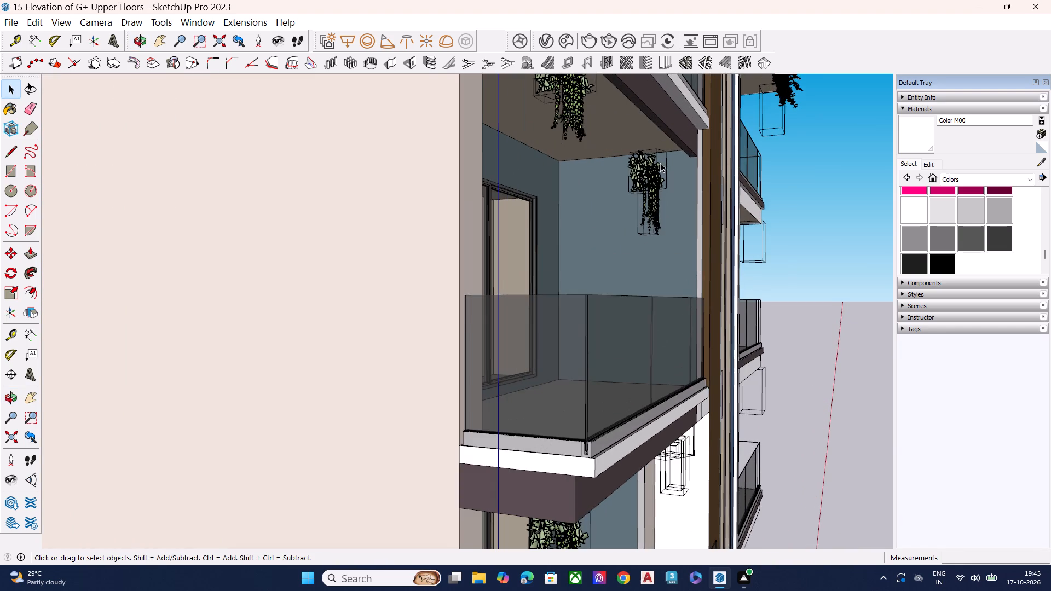
scroll(660, 163, "up", 2)
scroll(659, 164, "down", 1)
scroll(659, 165, "up", 5)
left_click(647, 174)
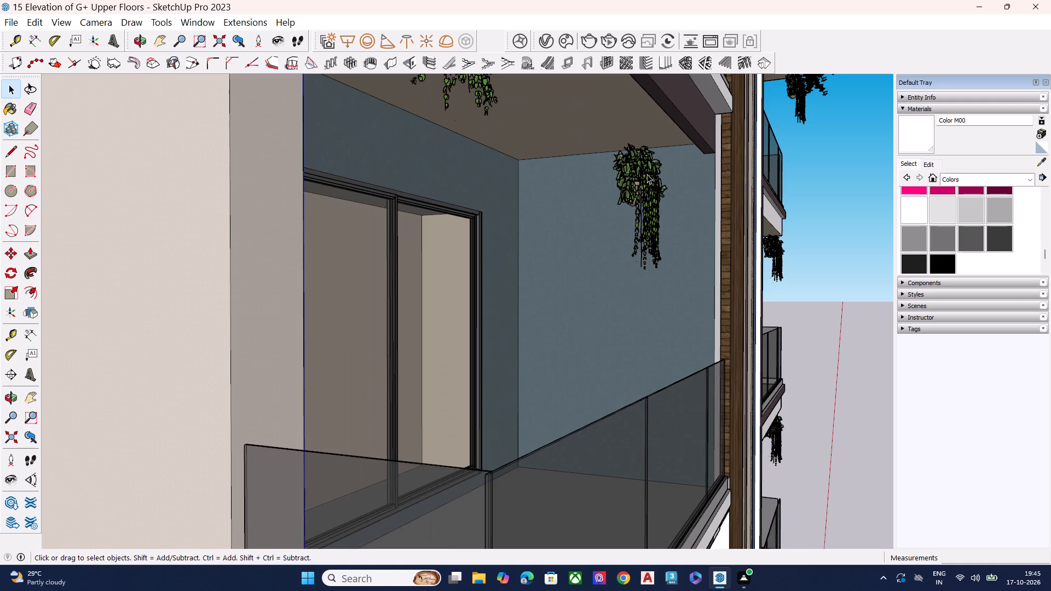
left_click(628, 178)
key("m")
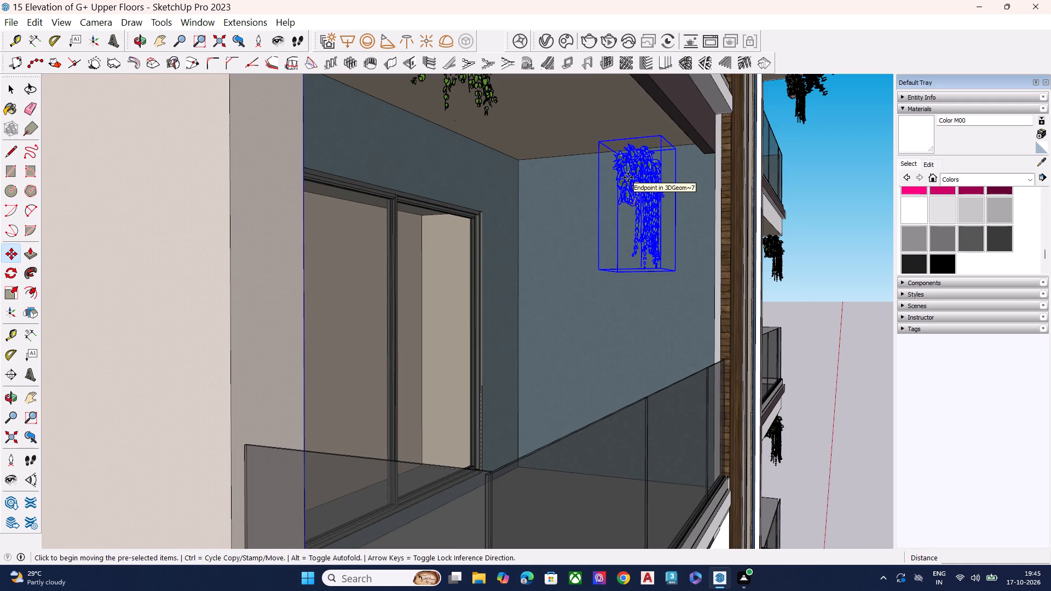
scroll(679, 149, "up", 6)
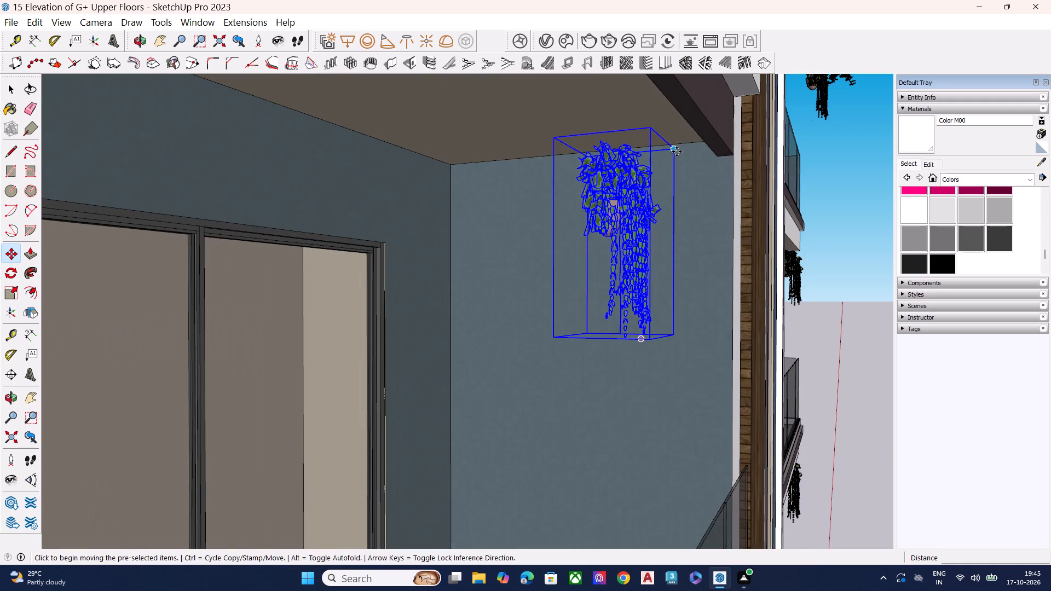
left_click(677, 152)
left_click(732, 157)
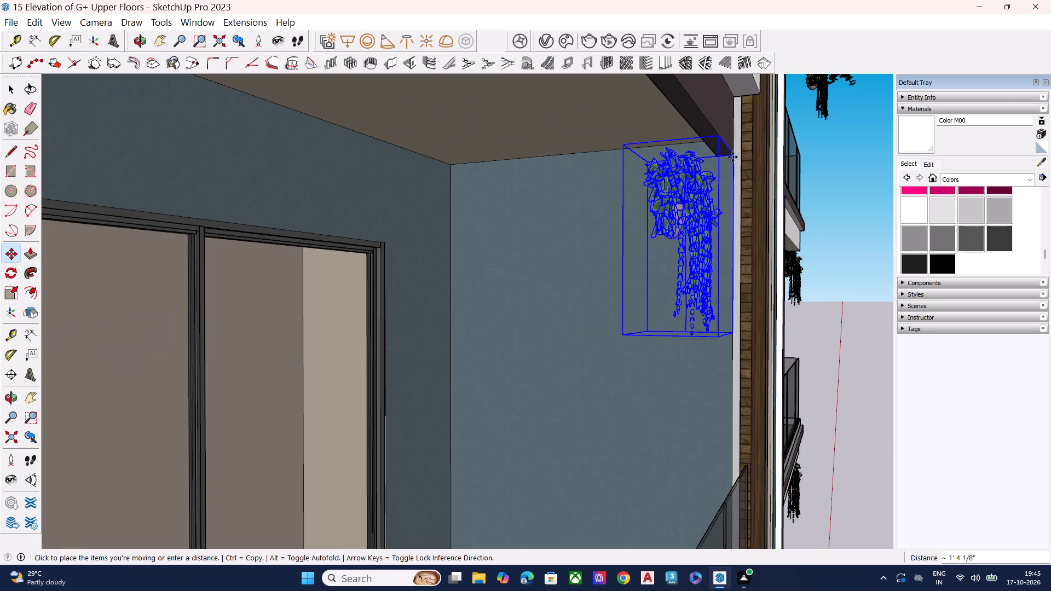
key("space")
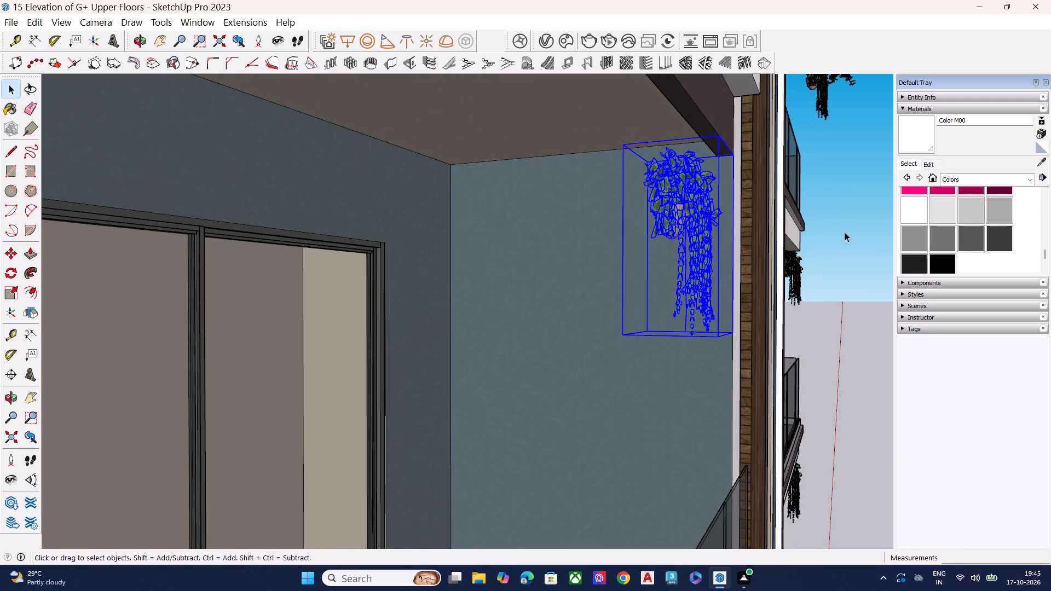
left_click(845, 232)
Examine the hanging plants' placement under both blocks' balconies from the front and from the left block's corner.
scroll(819, 251, "down", 1)
middle_click_drag(815, 251, 750, 206)
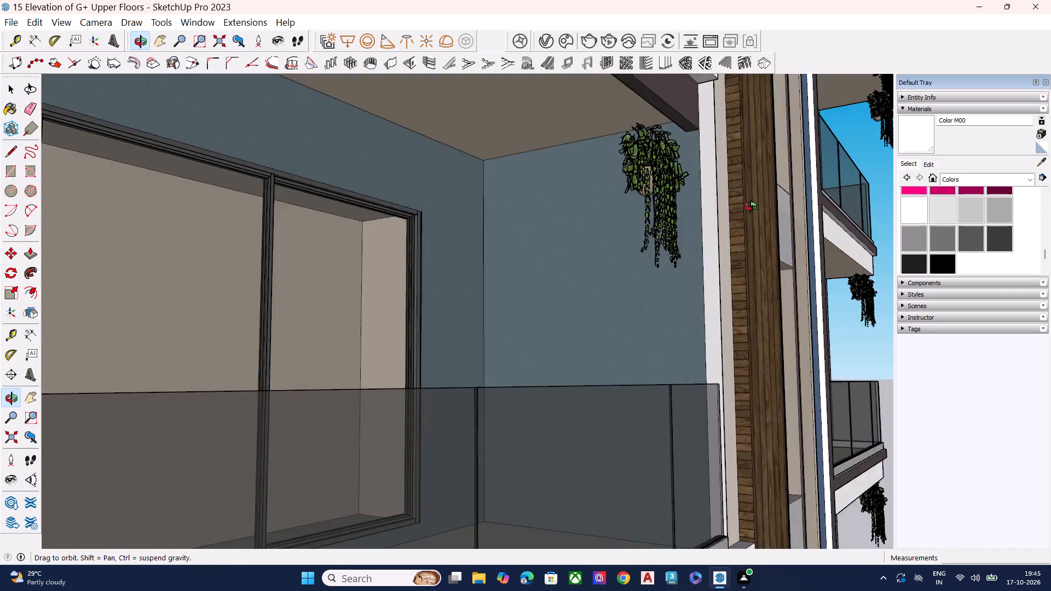
middle_click_drag(750, 206, 527, 256)
scroll(519, 221, "down", 10)
scroll(620, 206, "down", 8)
middle_click_drag(631, 283, 645, 222)
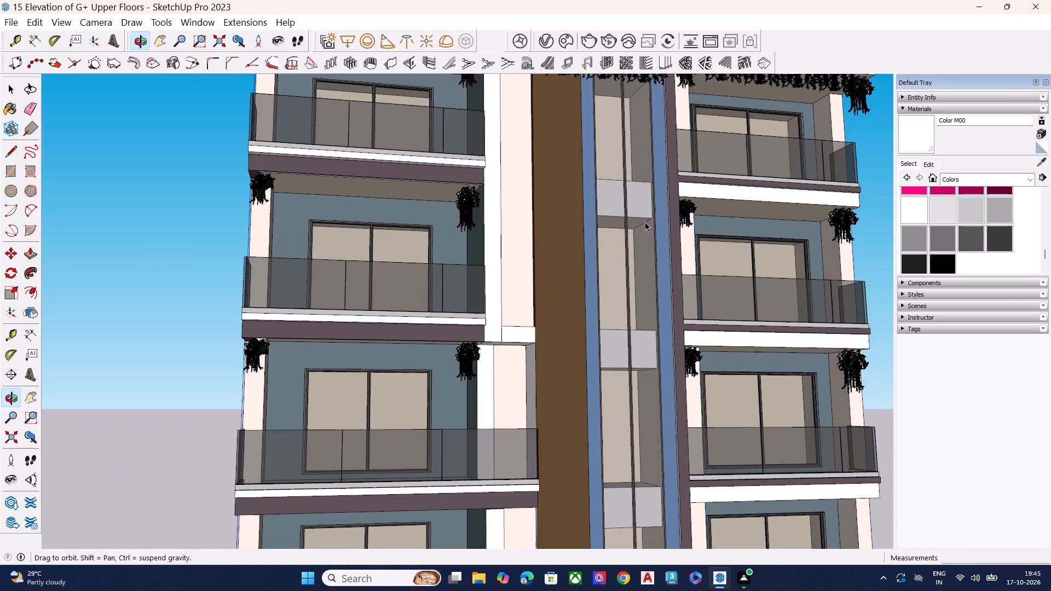
scroll(606, 231, "down", 10)
scroll(603, 233, "up", 1)
scroll(603, 233, "down", 3)
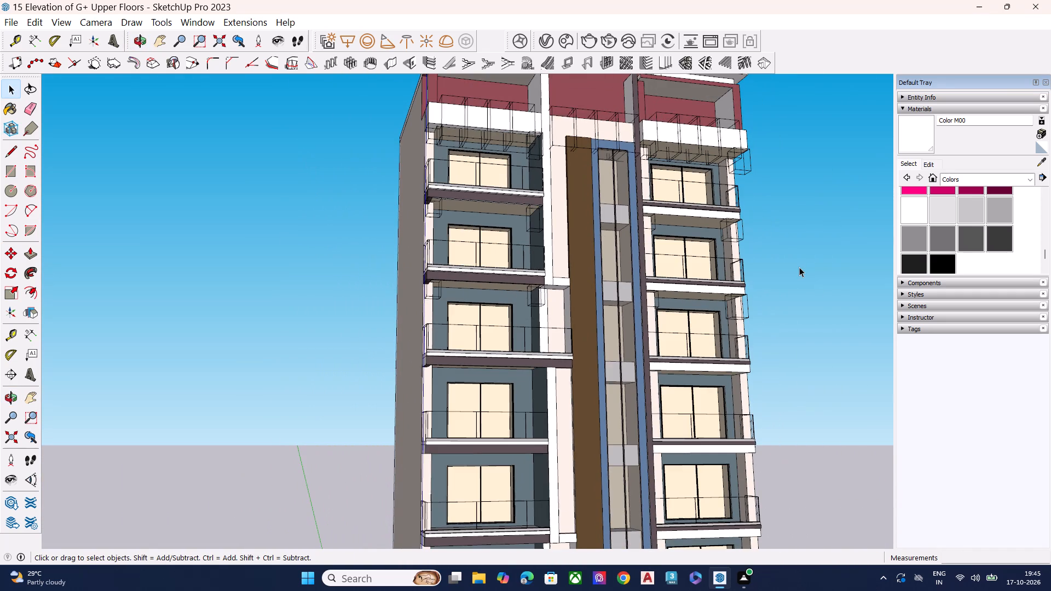
left_click(800, 267)
middle_click_drag(587, 241, 603, 227)
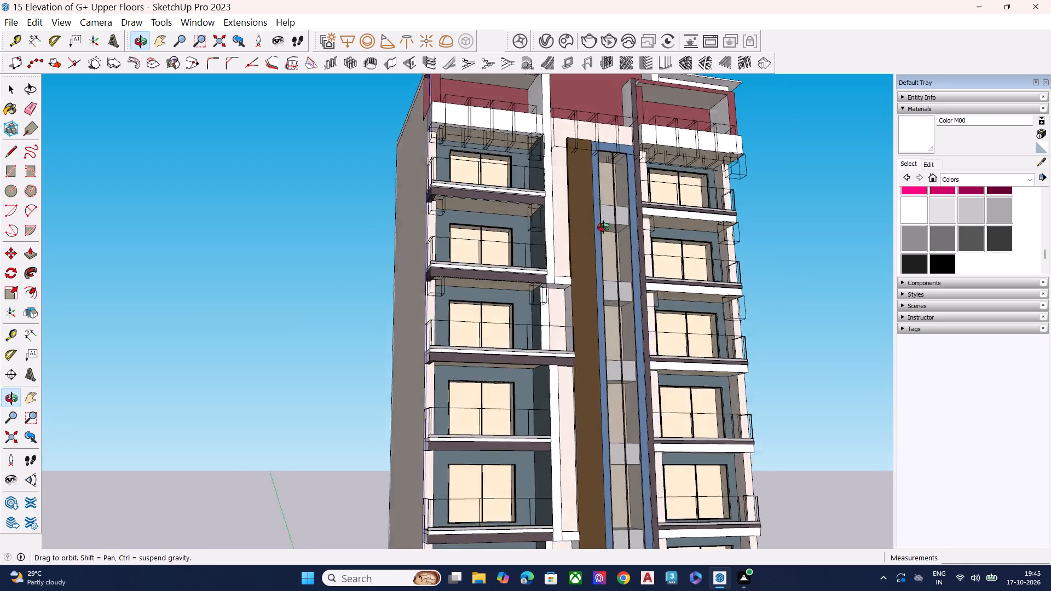
middle_click_drag(603, 227, 716, 199)
scroll(720, 228, "up", 1)
scroll(737, 239, "down", 3)
scroll(741, 242, "up", 5)
left_click(756, 269)
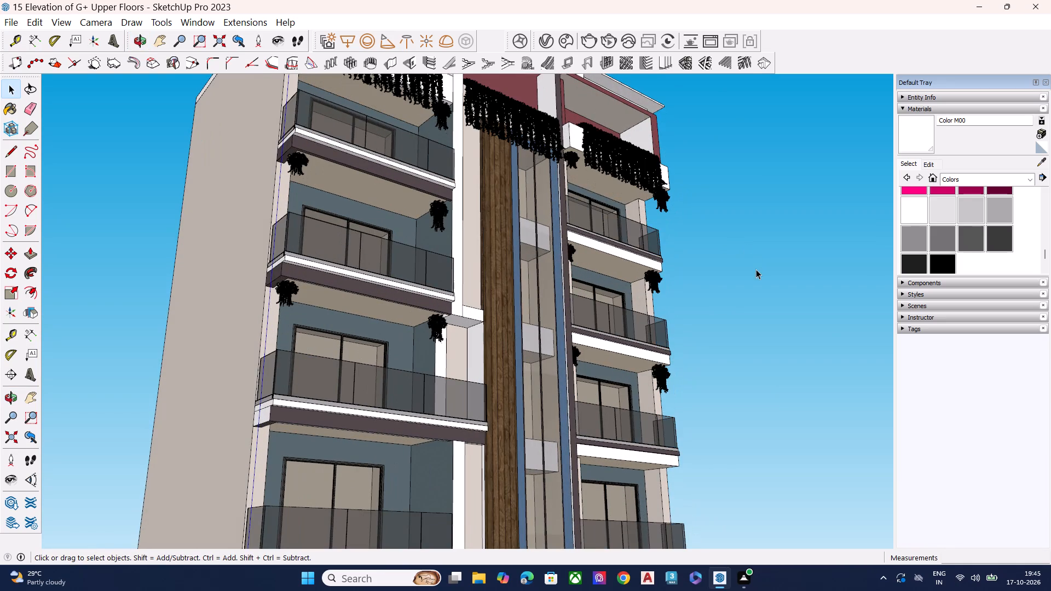
scroll(628, 256, "down", 6)
middle_click_drag(399, 296, 452, 272)
scroll(430, 275, "up", 10)
scroll(401, 245, "down", 2)
scroll(401, 245, "up", 7)
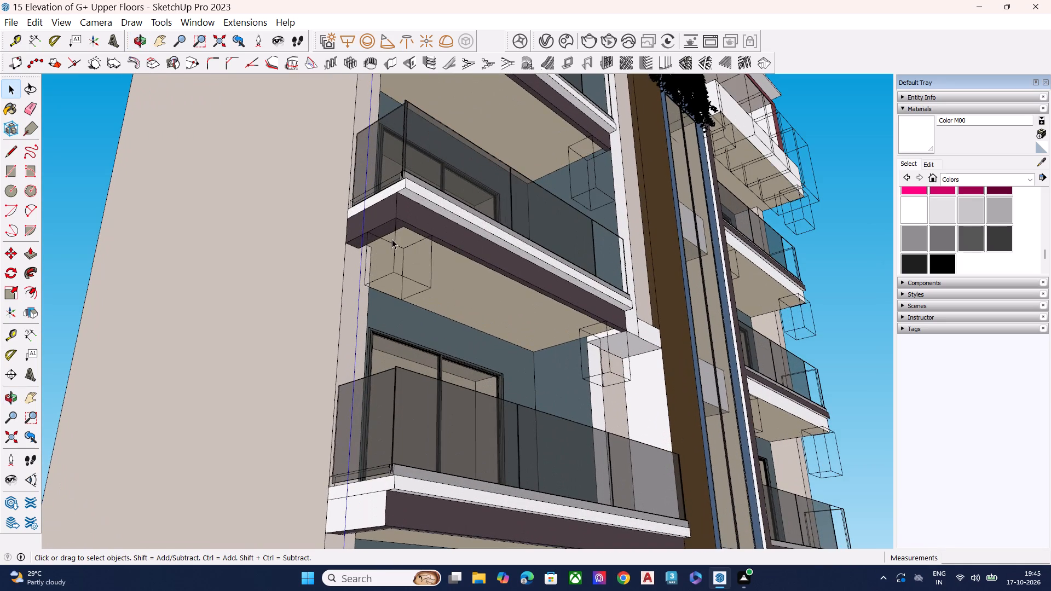
left_click(394, 237)
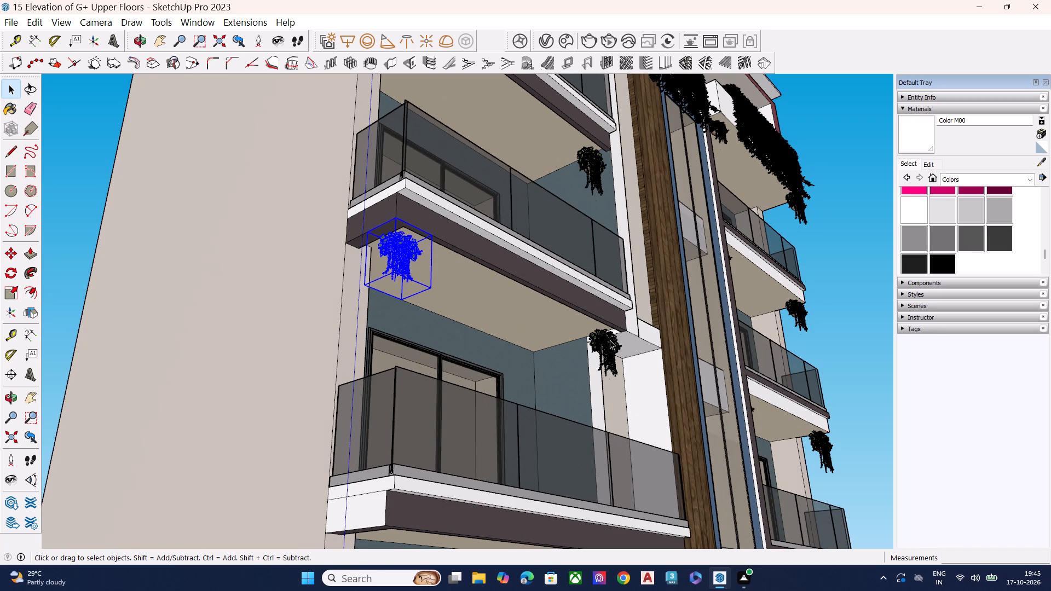
scroll(779, 298, "down", 3)
left_click(860, 306)
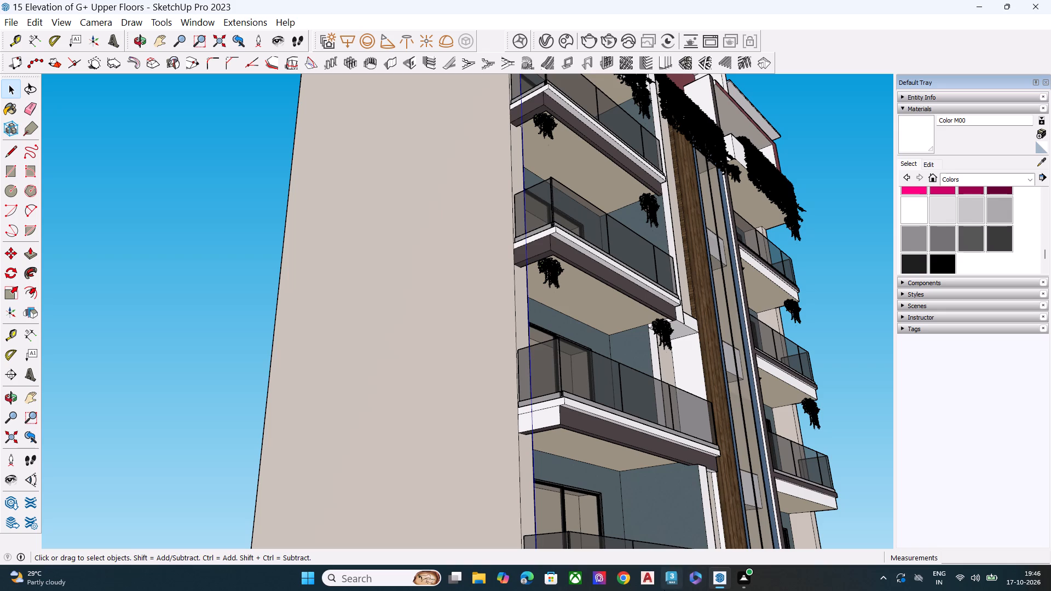
scroll(570, 248, "down", 5)
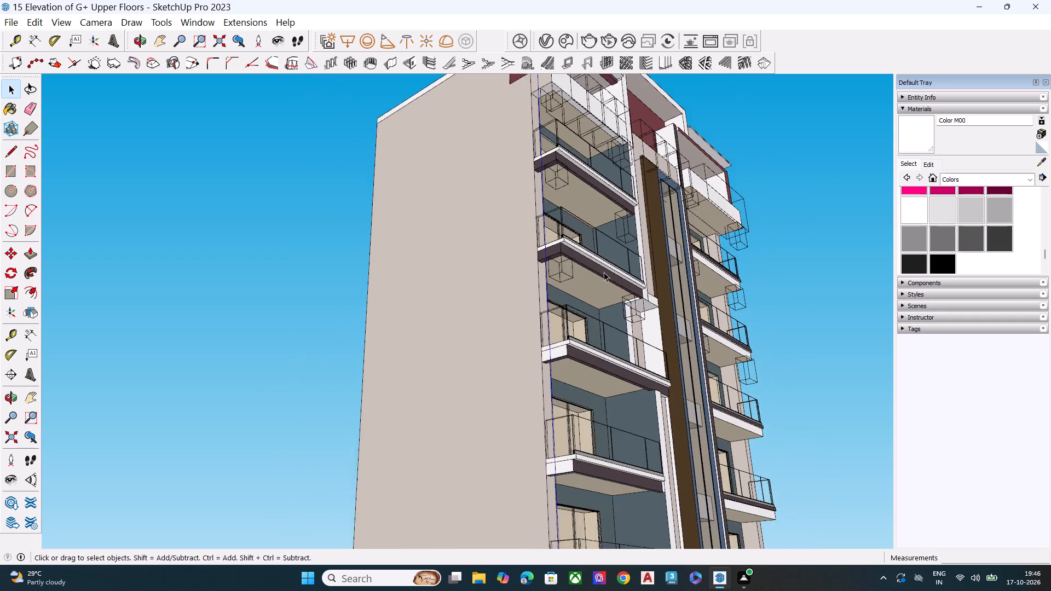
middle_click_drag(604, 272, 622, 396)
left_click(799, 298)
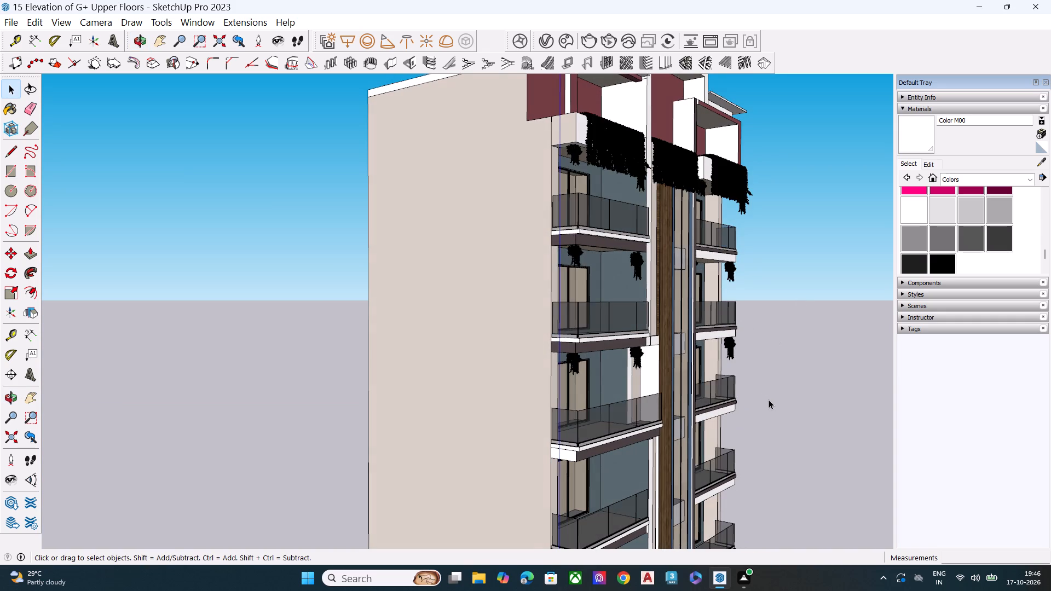
middle_click_drag(769, 399, 783, 364)
scroll(770, 358, "up", 4)
left_click(769, 354)
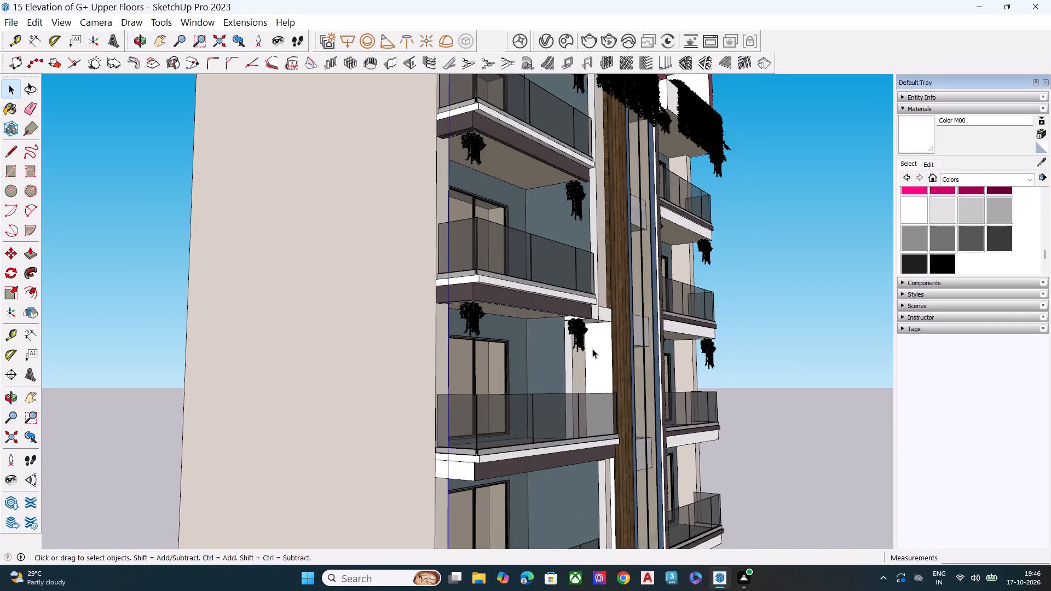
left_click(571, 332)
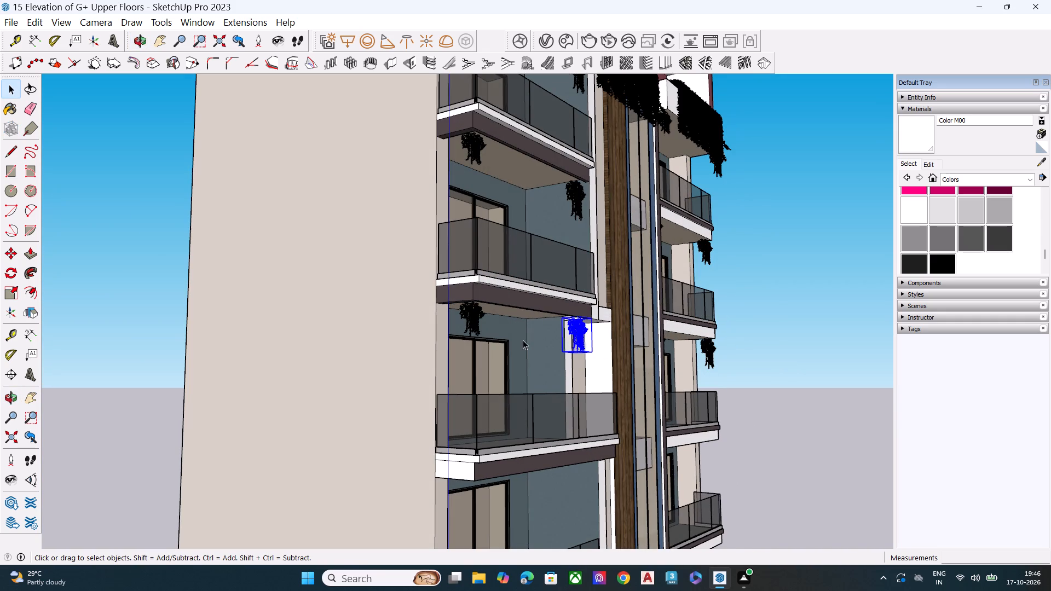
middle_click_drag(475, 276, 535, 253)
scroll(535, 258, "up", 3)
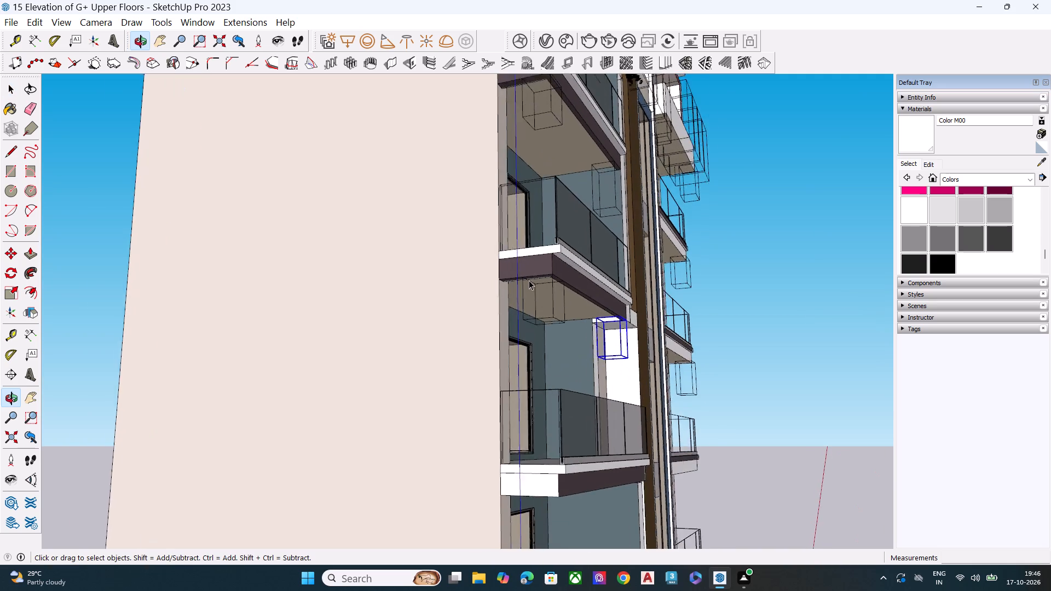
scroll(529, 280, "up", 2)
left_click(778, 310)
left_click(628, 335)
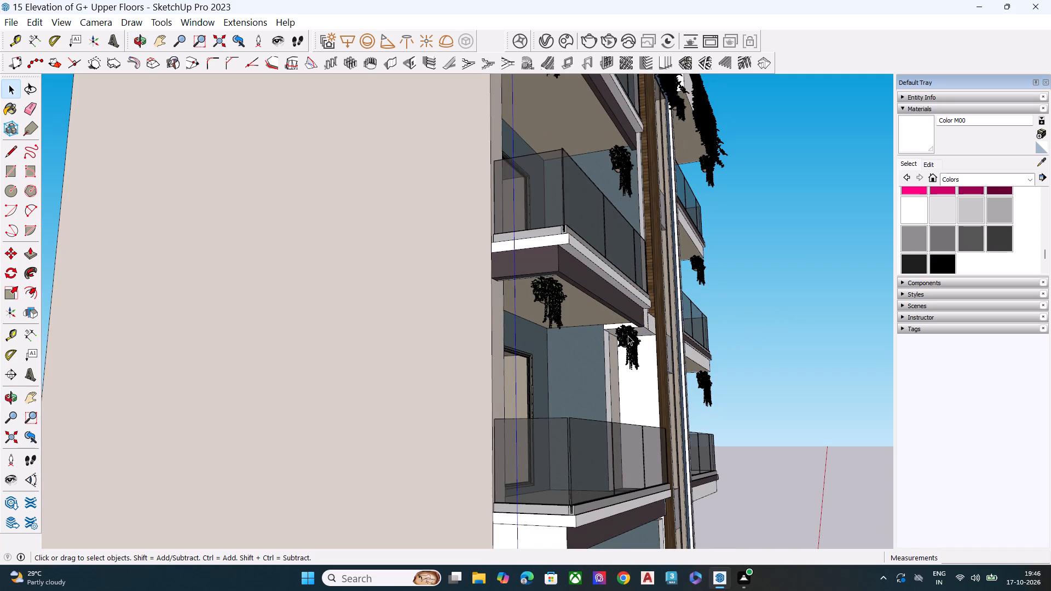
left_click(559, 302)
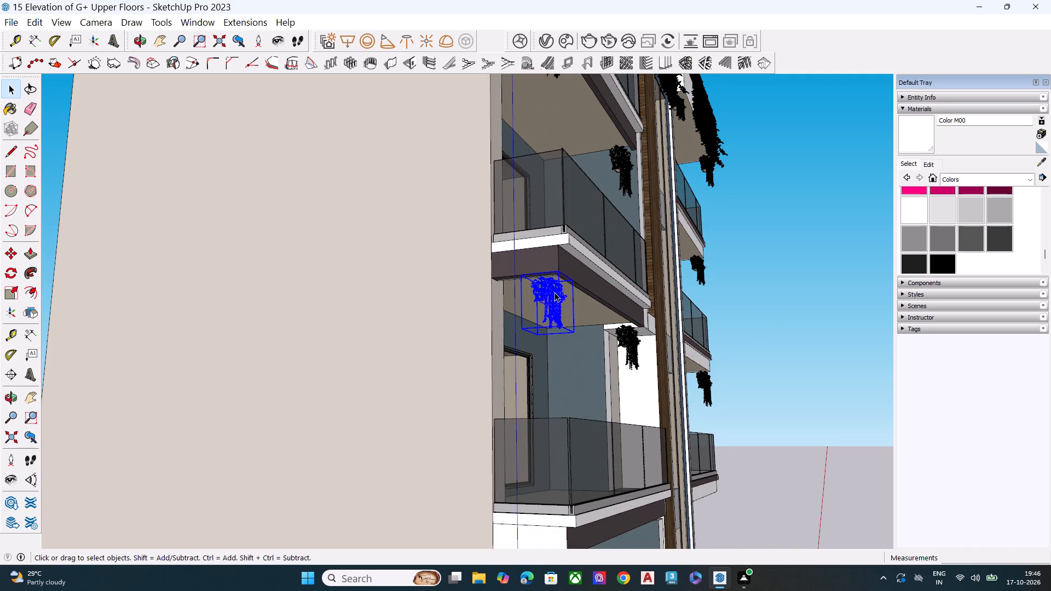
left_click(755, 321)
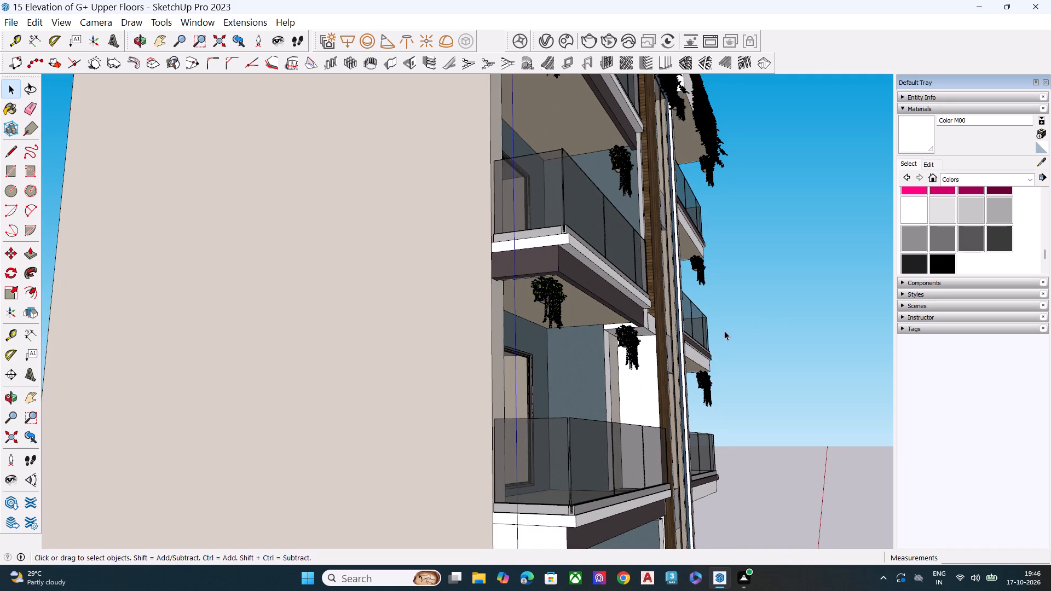
Copy the left block's lowest pair of hanging plants about 10' 3 5/16" down to the outer lower corner of the next balcony slab.
scroll(673, 326, "up", 4)
left_click(615, 337)
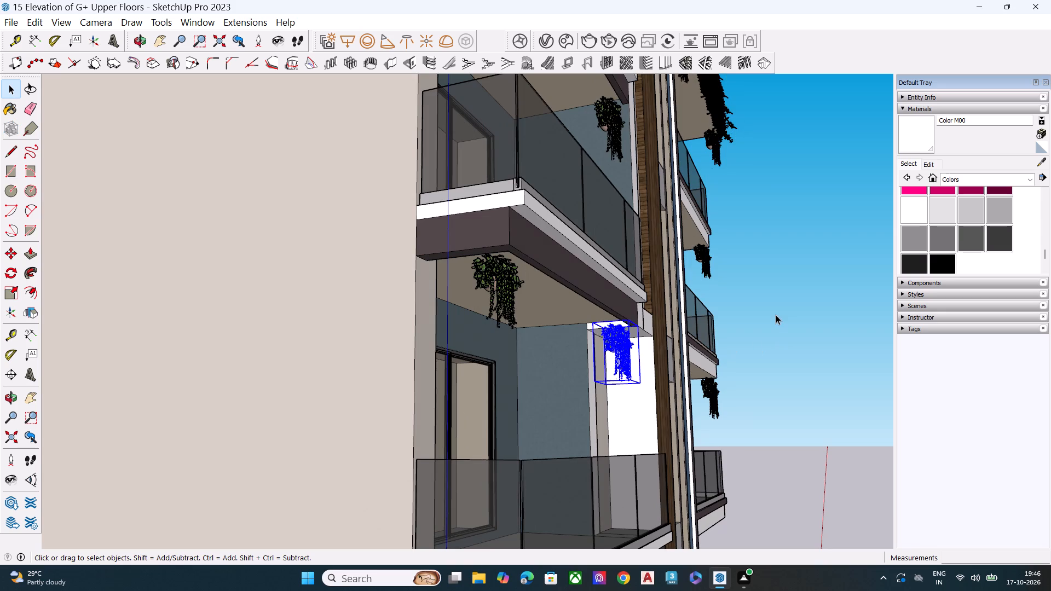
left_click(509, 280, "ctrl")
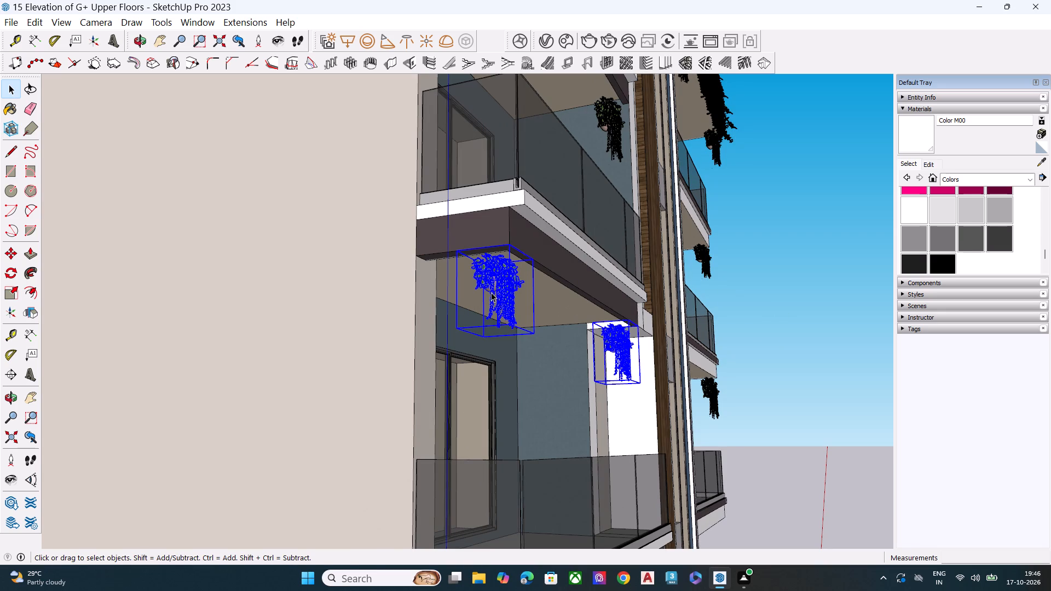
key("m")
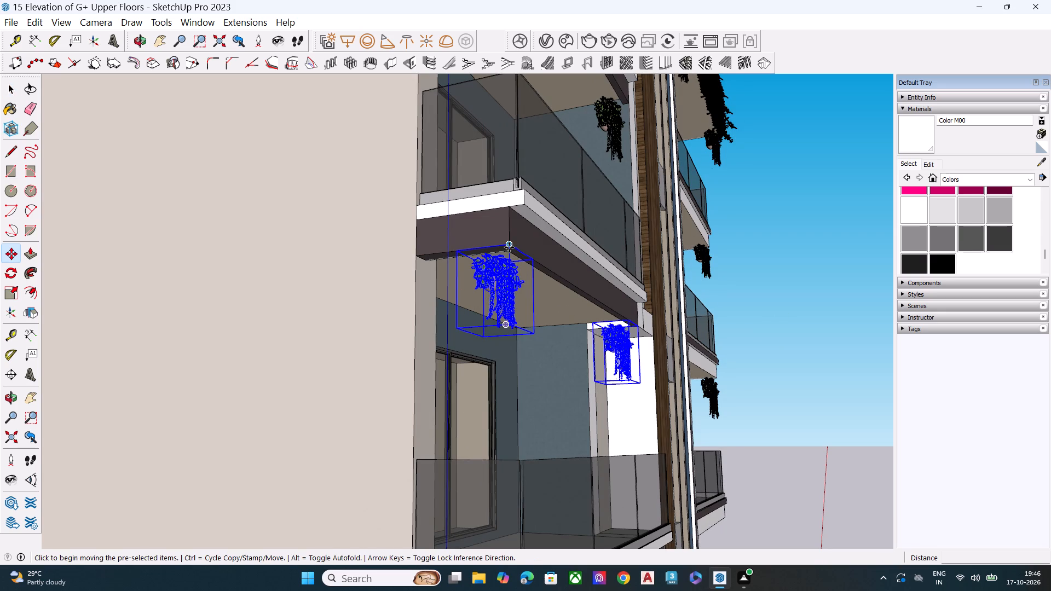
scroll(509, 247, "up", 13)
scroll(509, 248, "up", 10)
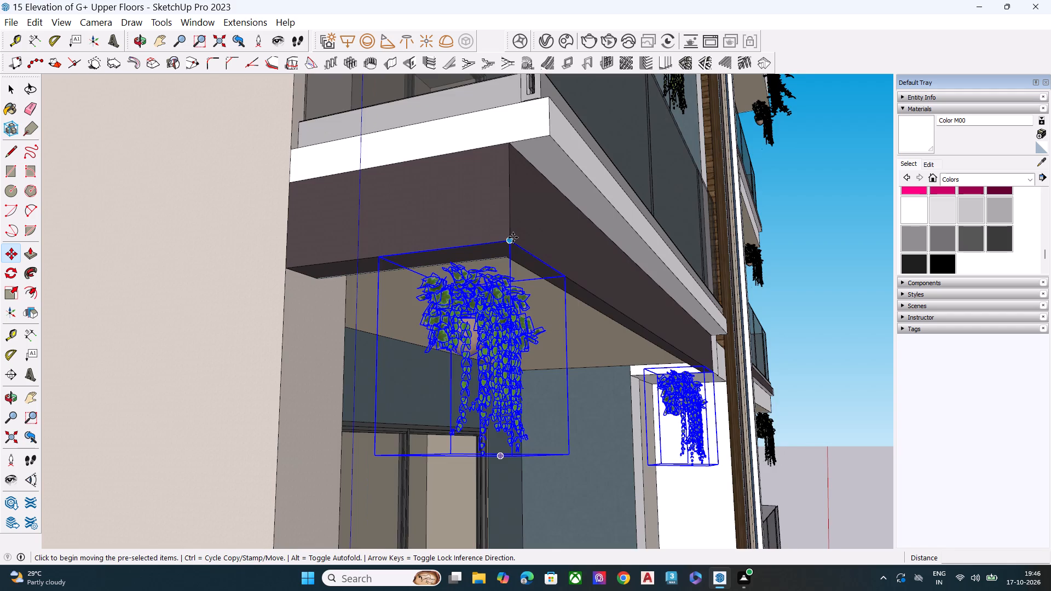
scroll(513, 237, "up", 7)
left_click(507, 245)
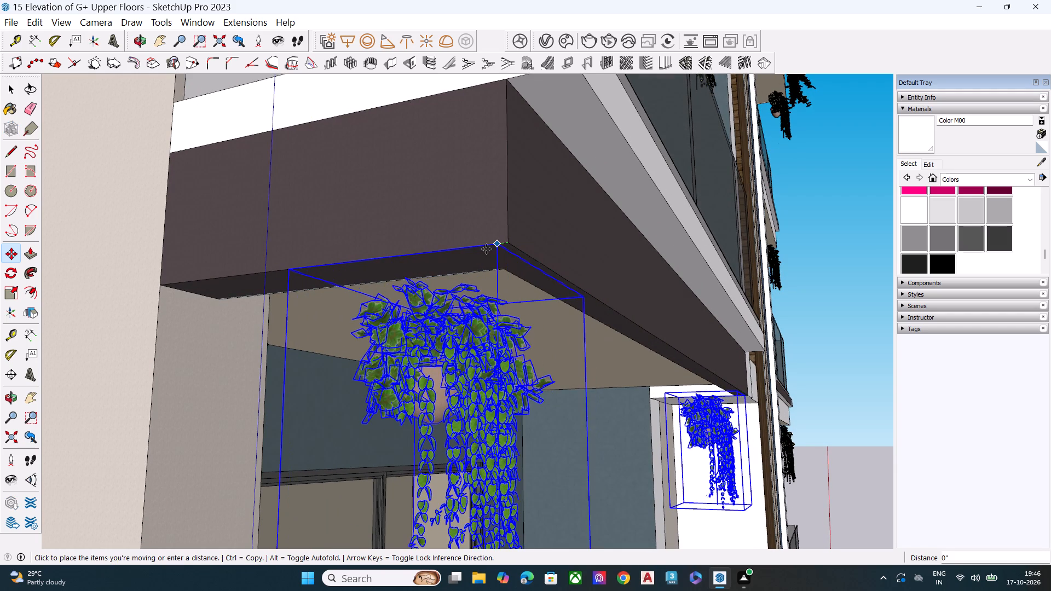
scroll(428, 240, "down", 8)
scroll(554, 239, "down", 18)
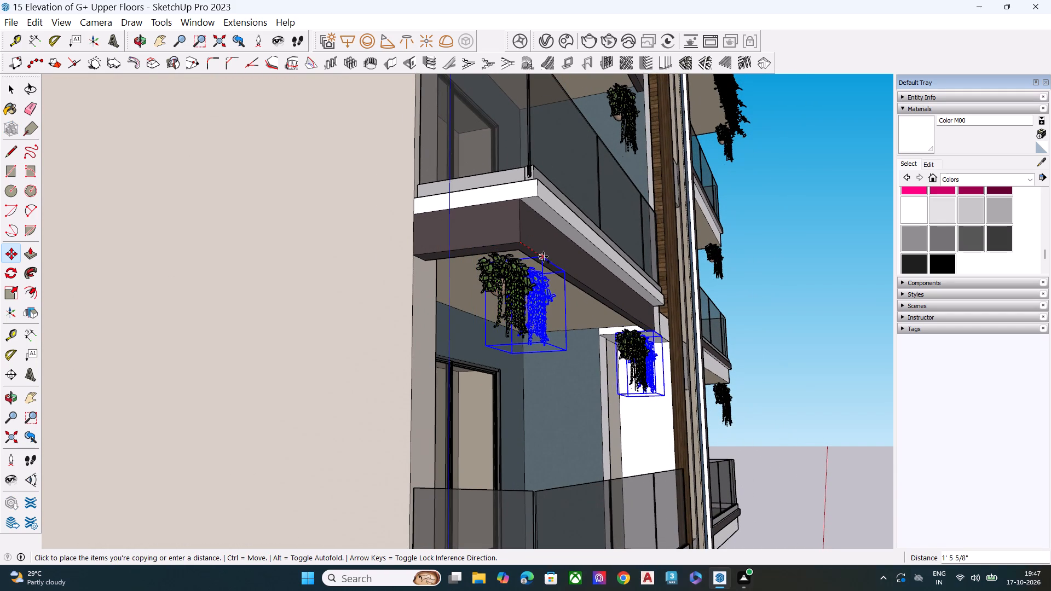
scroll(552, 257, "down", 14)
scroll(593, 270, "up", 1)
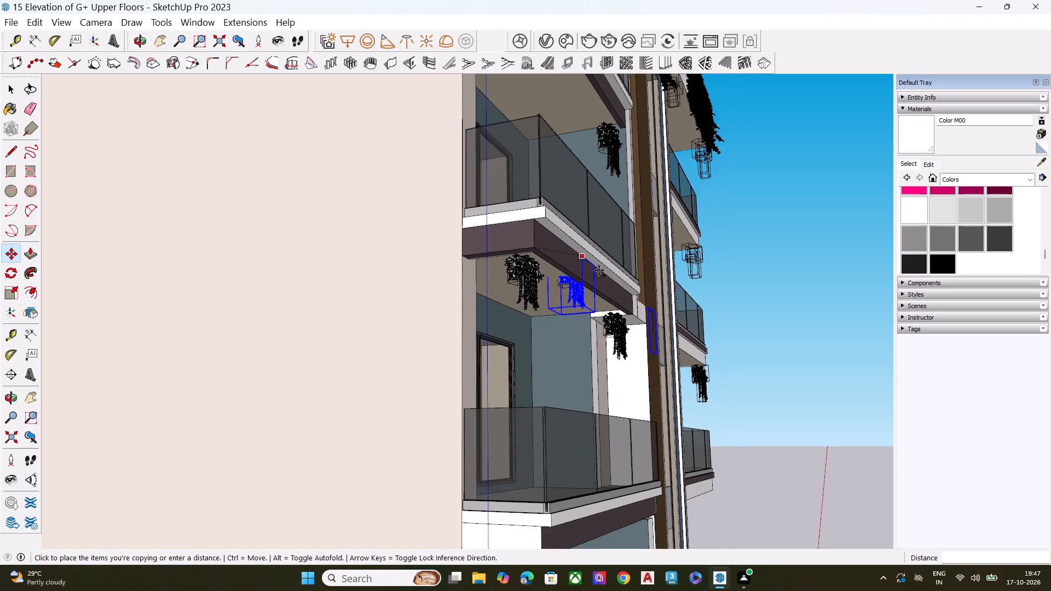
scroll(636, 284, "down", 5)
scroll(657, 305, "up", 1)
scroll(666, 319, "down", 1)
scroll(654, 418, "up", 7)
scroll(569, 450, "up", 2)
scroll(563, 439, "down", 3)
scroll(562, 437, "up", 4)
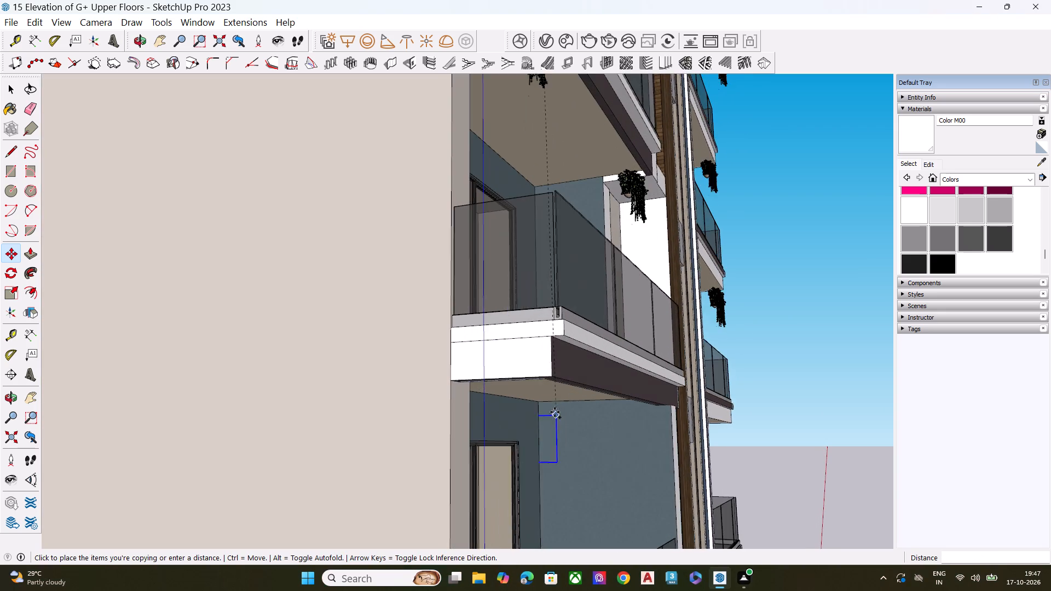
scroll(550, 391, "up", 6)
left_click(559, 357)
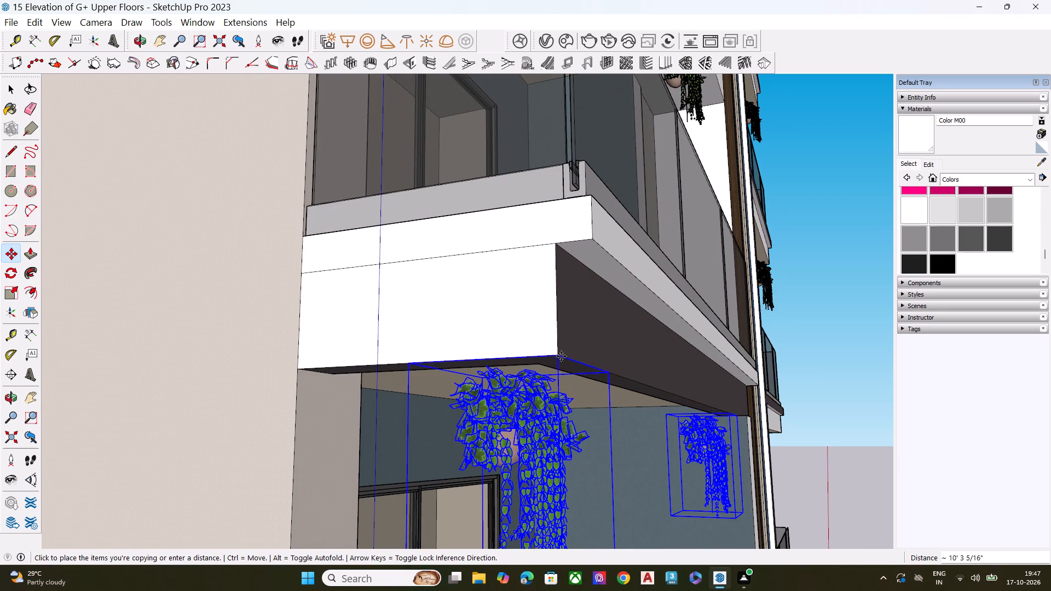
scroll(688, 340, "down", 4)
scroll(702, 365, "up", 1)
scroll(711, 370, "down", 4)
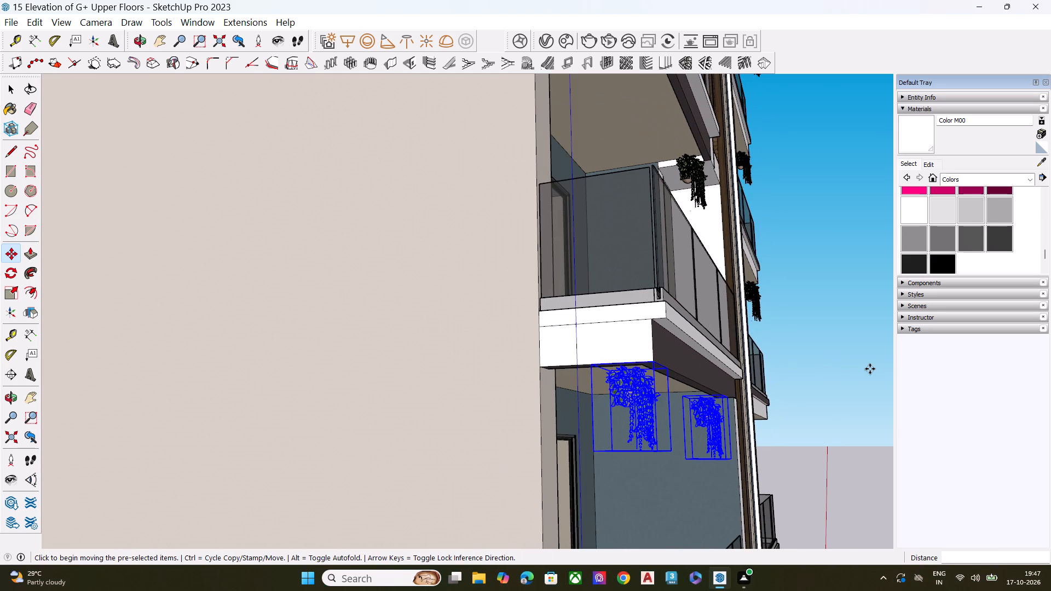
key("space")
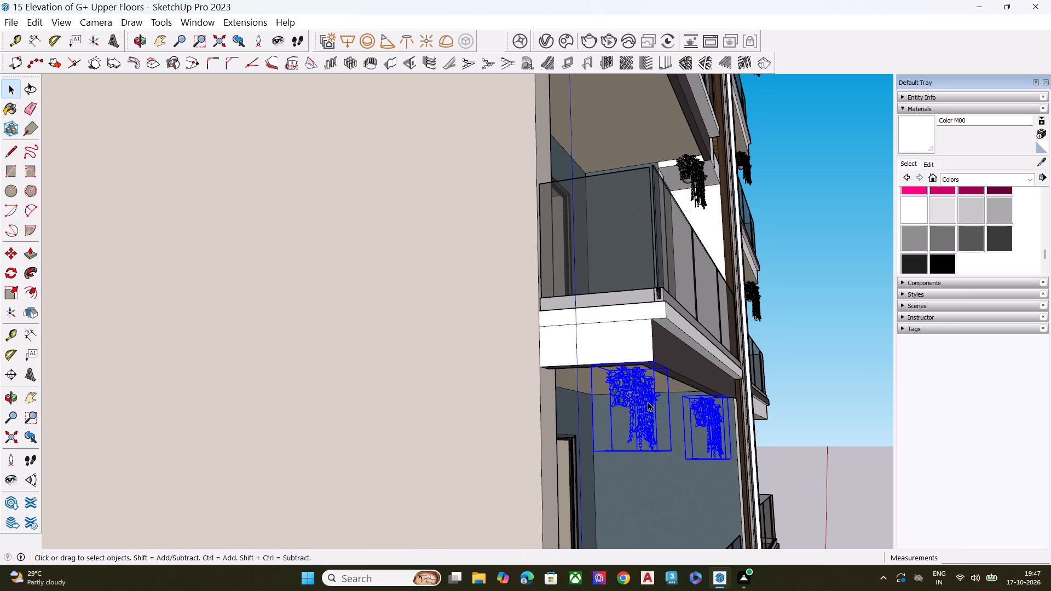
Copy the newly placed pair of hanging plants another 10' 3 5/16" or so down to the next balcony slab's lower corner, and deselect.
key("m")
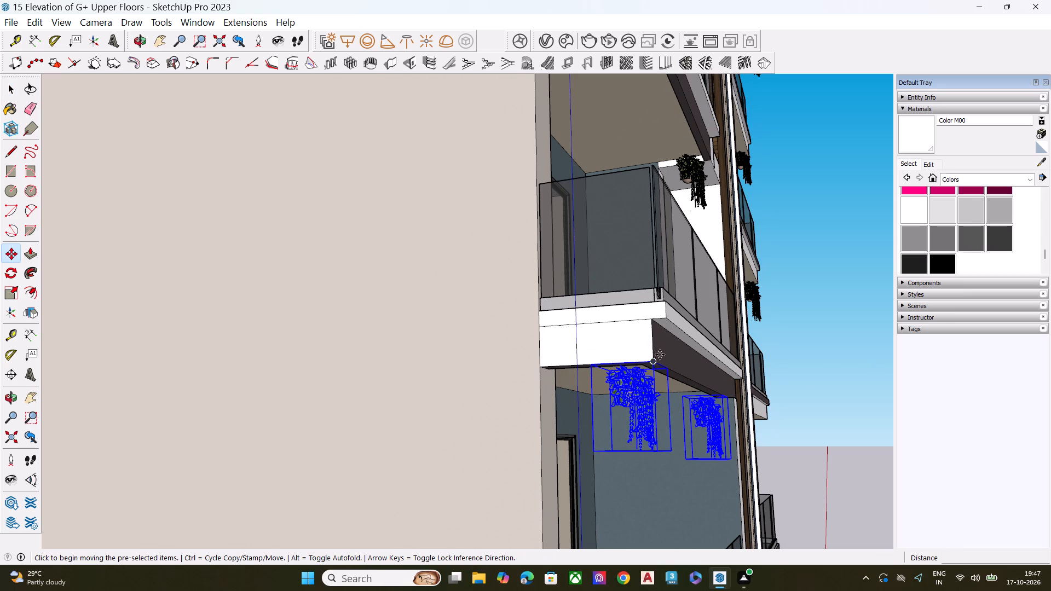
left_click(653, 363)
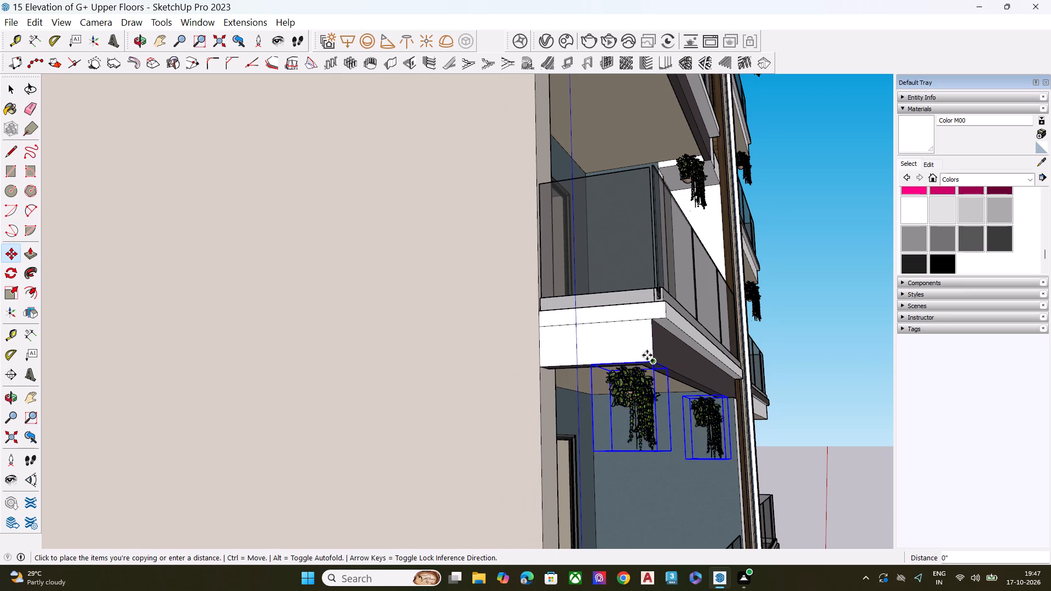
scroll(562, 343, "down", 8)
scroll(692, 350, "down", 16)
scroll(680, 487, "up", 10)
scroll(674, 530, "down", 1)
scroll(674, 530, "up", 1)
scroll(673, 530, "down", 1)
scroll(672, 530, "up", 1)
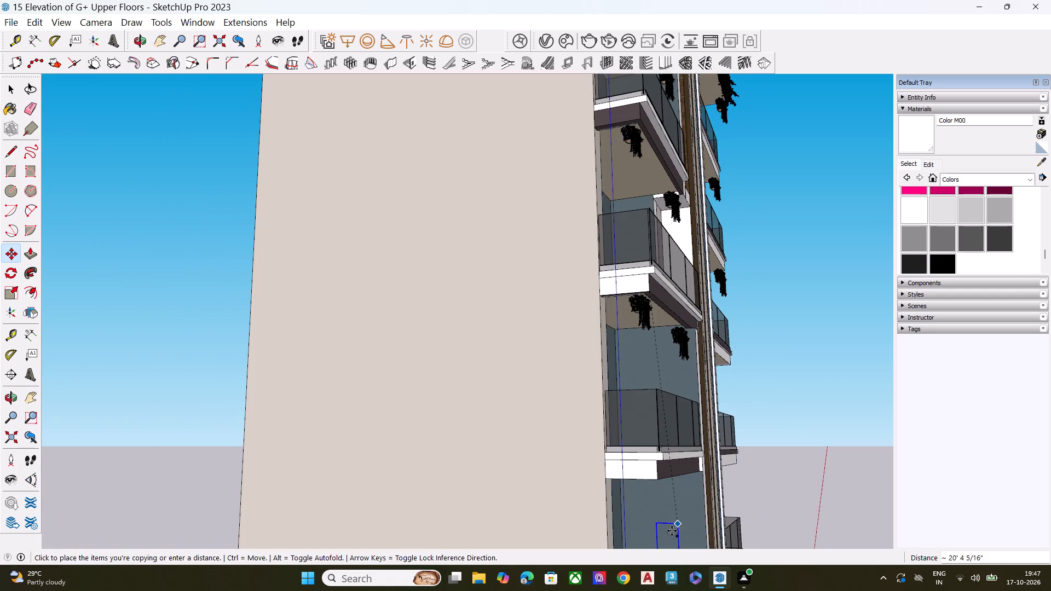
scroll(672, 531, "up", 8)
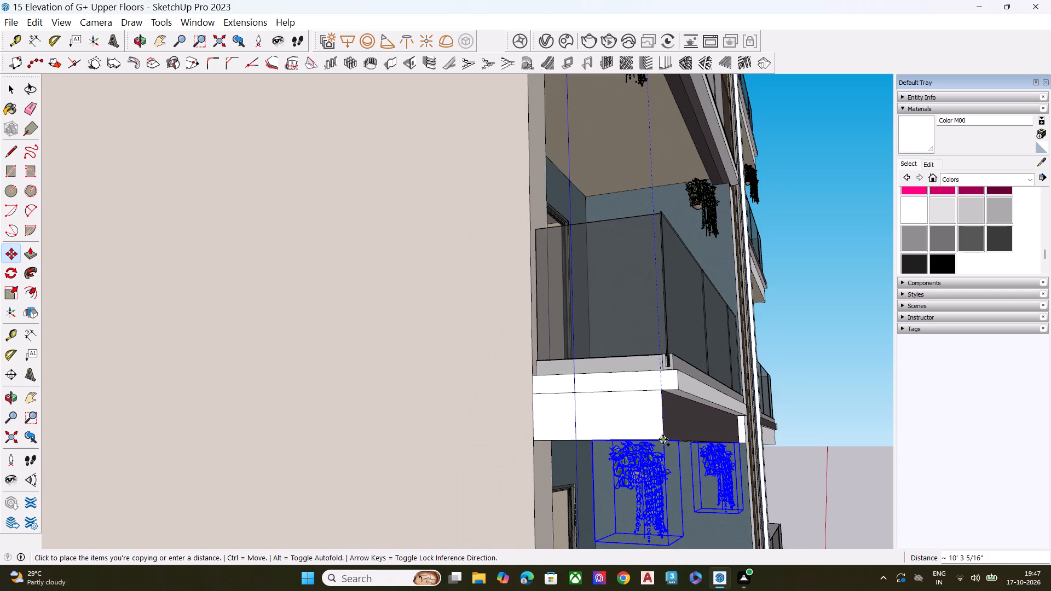
left_click(663, 439)
scroll(603, 404, "down", 5)
key("space")
left_click(833, 391)
Copy the left block's lowest two hanging plants about 10' 3 5/16" down to the following balcony slab's lower corner, and deselect.
scroll(644, 407, "down", 2)
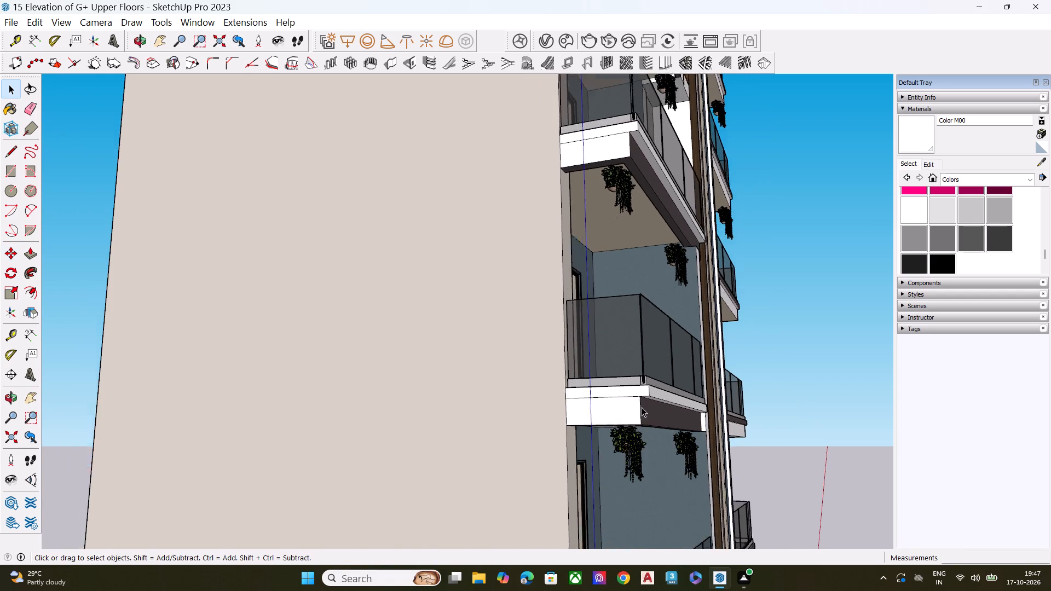
scroll(642, 407, "down", 7)
middle_click_drag(649, 441, 661, 387)
scroll(661, 391, "up", 6)
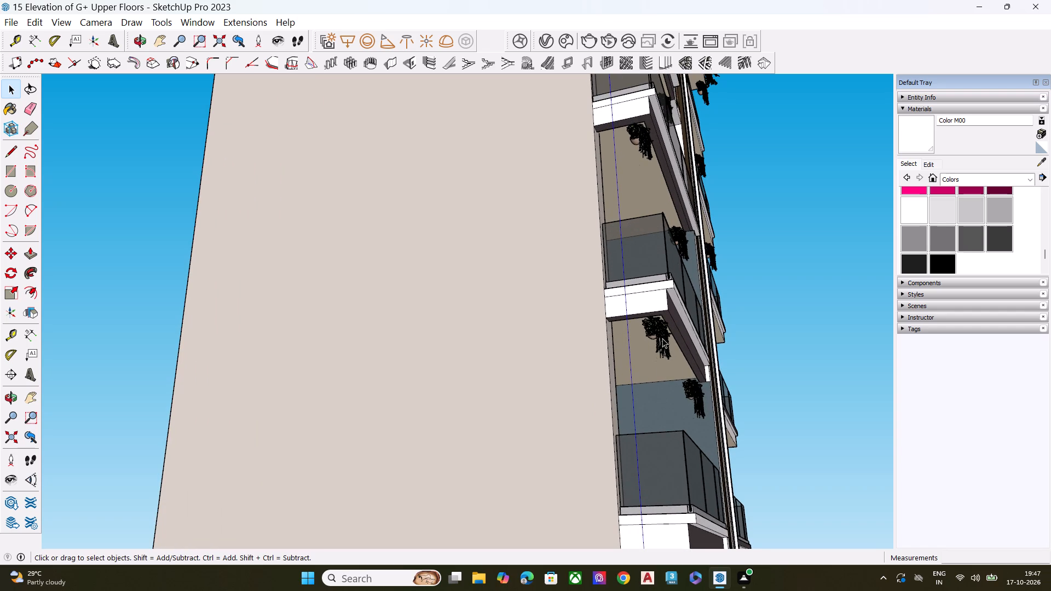
left_click(662, 338)
left_click(695, 395, "ctrl")
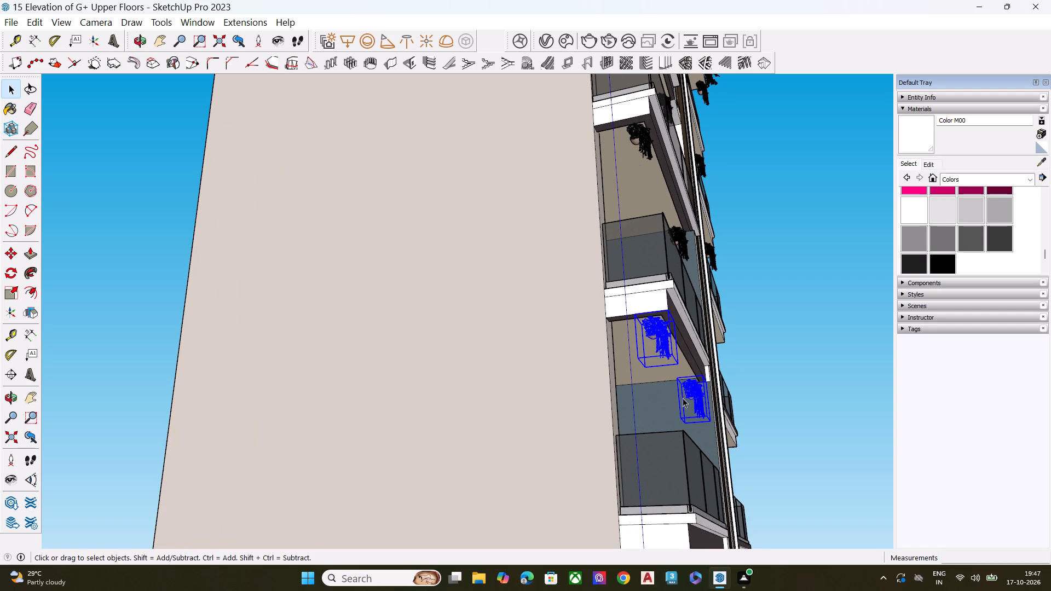
key("m")
scroll(673, 297, "up", 5)
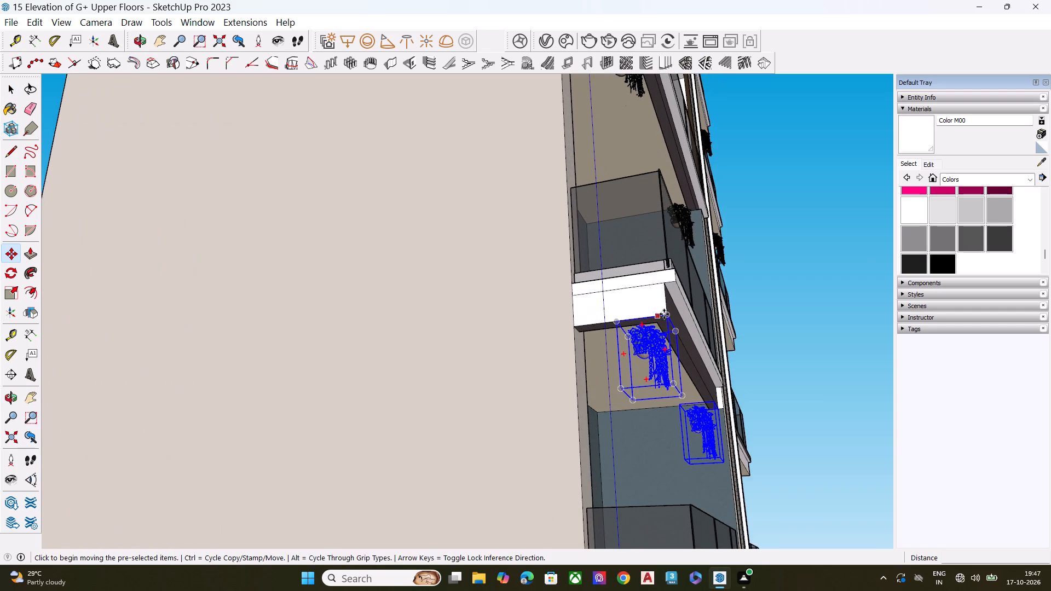
scroll(664, 314, "up", 3)
scroll(664, 314, "down", 2)
scroll(664, 314, "up", 2)
left_click(670, 314)
scroll(563, 303, "down", 2)
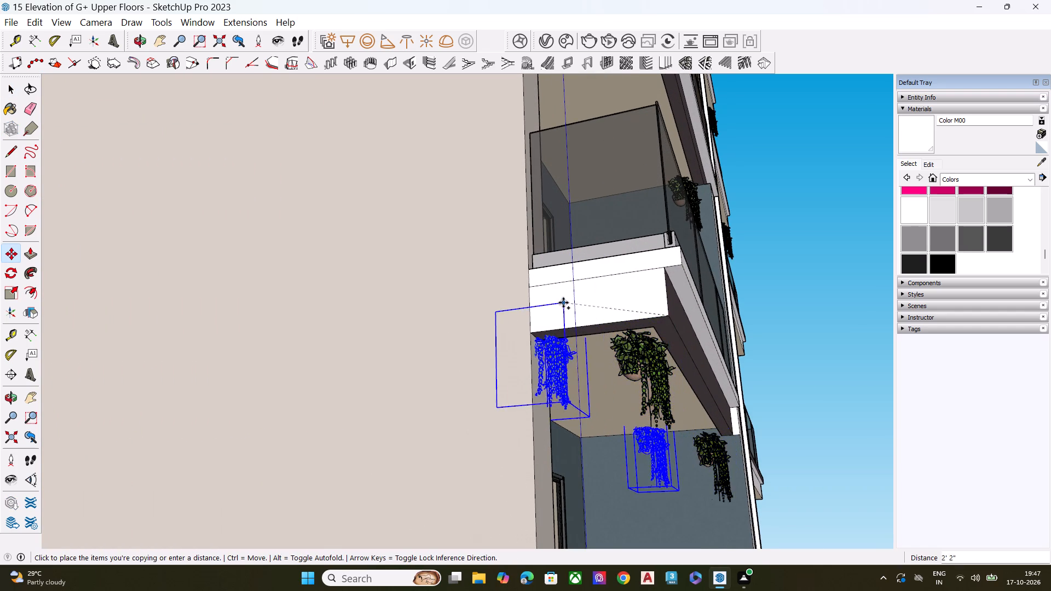
scroll(563, 303, "down", 11)
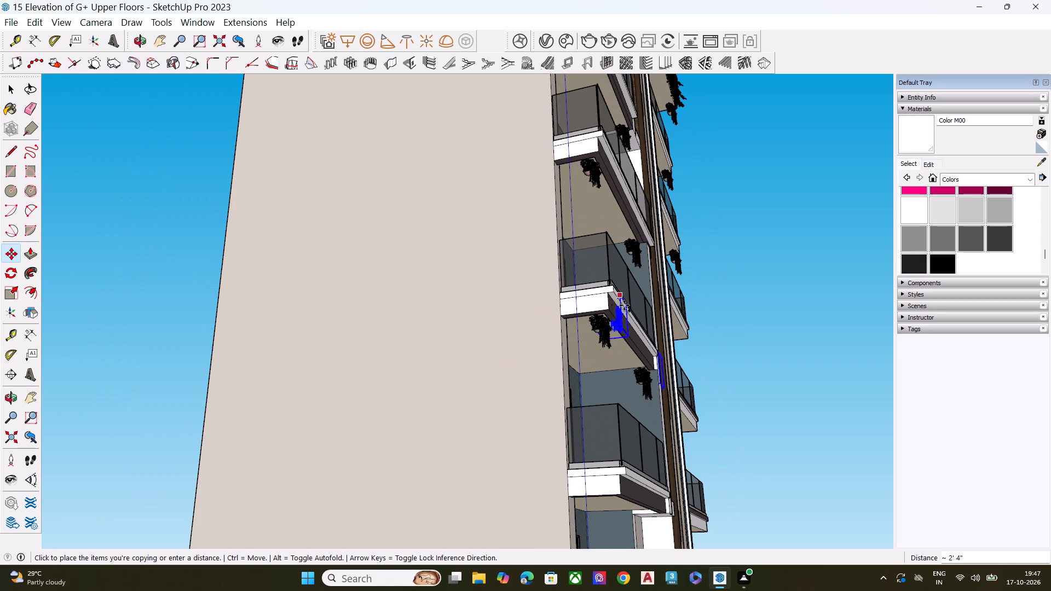
scroll(630, 365, "down", 4)
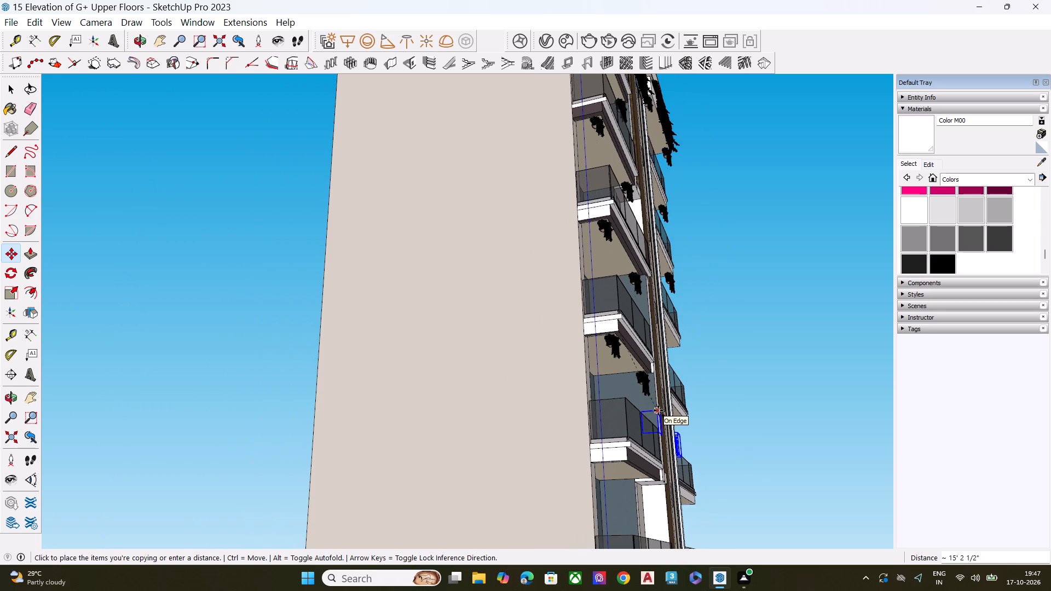
scroll(627, 486, "up", 13)
scroll(633, 442, "up", 2)
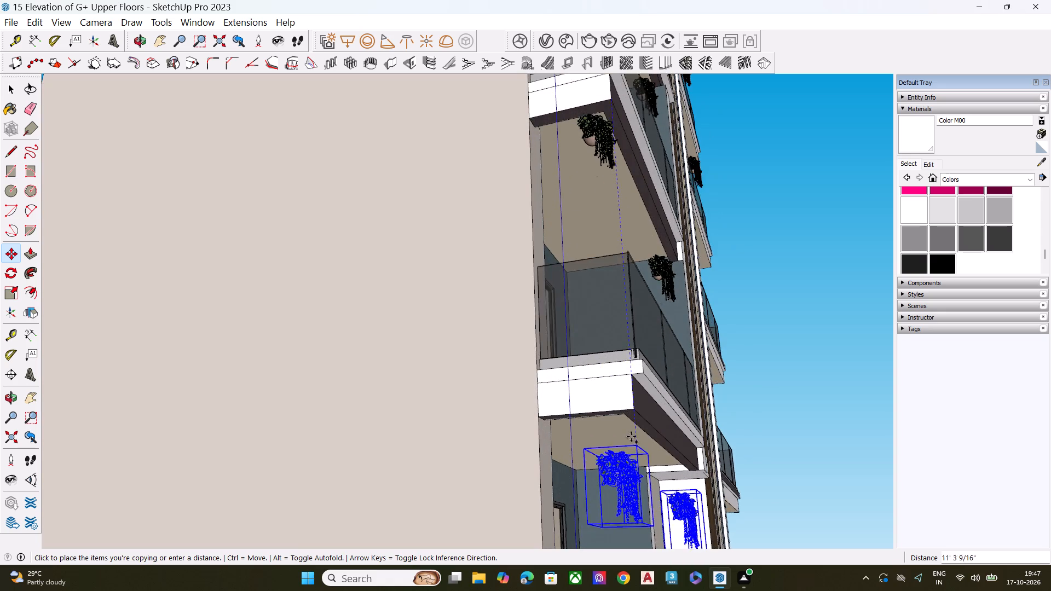
scroll(631, 437, "up", 6)
left_click(639, 355)
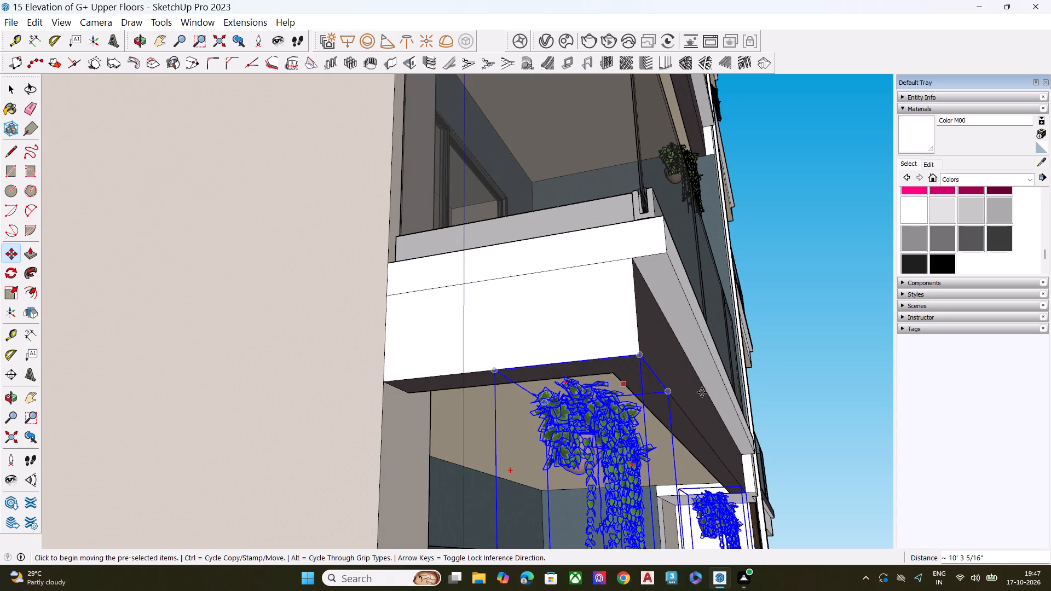
key("space")
key("space")
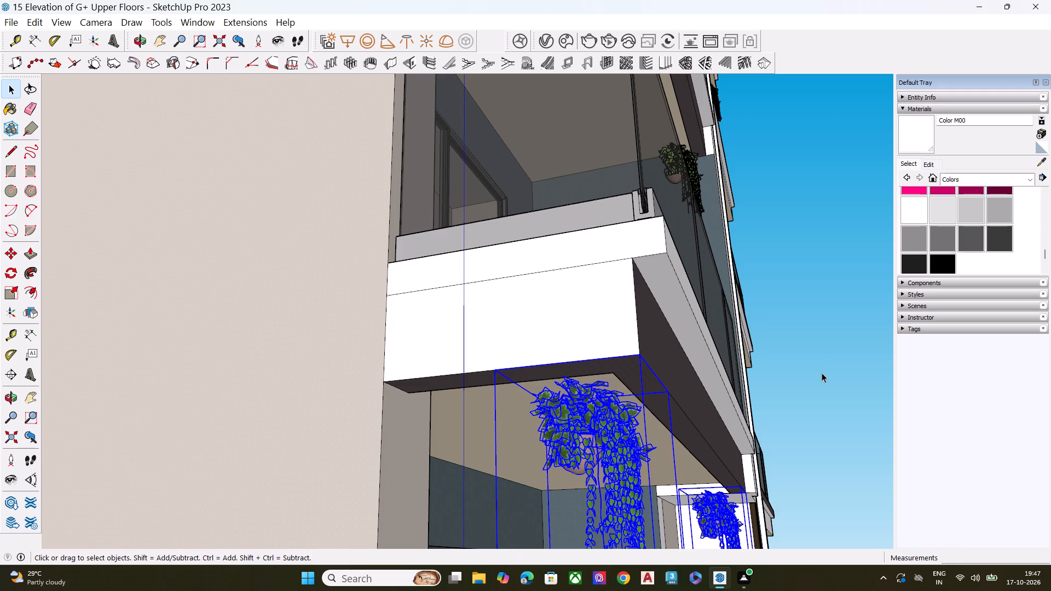
left_click(830, 385)
Examine the copied hanging plants and the lower balconies of the left block from its side wall.
scroll(744, 360, "down", 8)
middle_click_drag(767, 414, 769, 471)
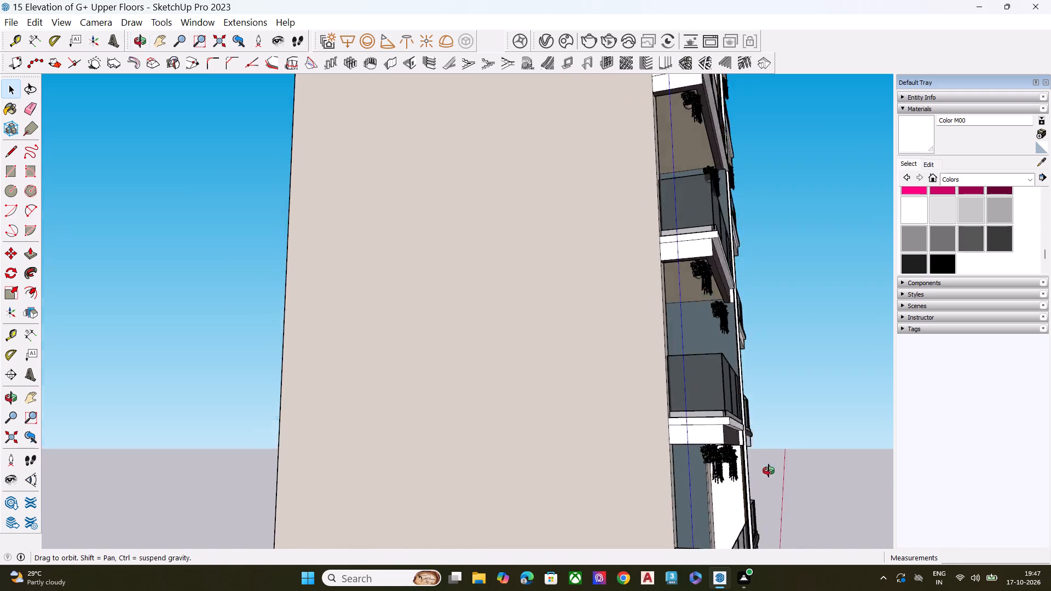
middle_click_drag(769, 471, 755, 475)
scroll(614, 342, "down", 2)
scroll(614, 343, "up", 1)
scroll(614, 343, "down", 3)
scroll(687, 430, "up", 1)
scroll(702, 396, "down", 8)
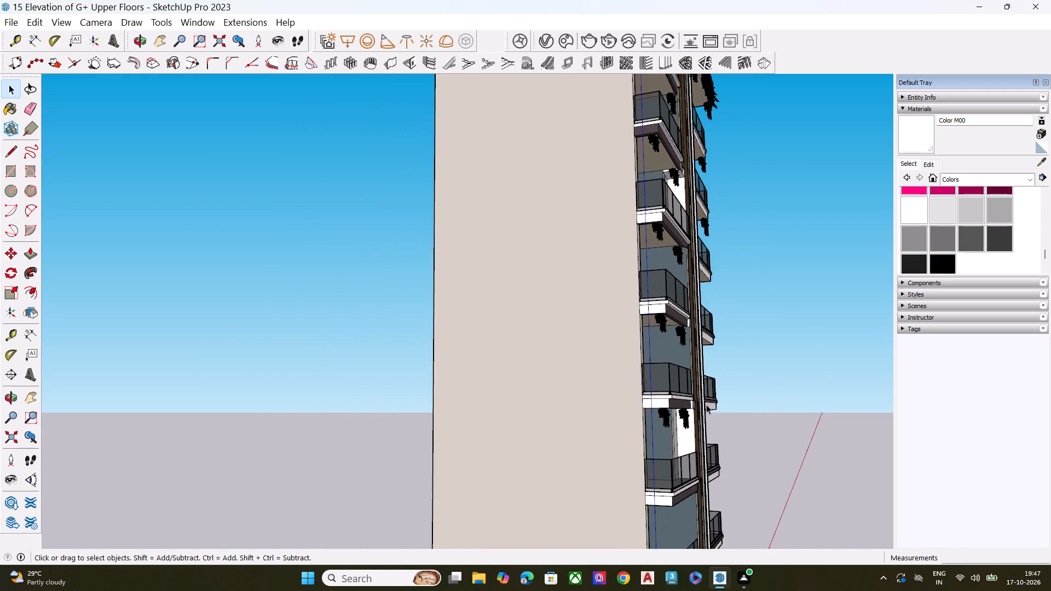
scroll(706, 404, "down", 7)
middle_click_drag(685, 506, 669, 415)
scroll(669, 415, "up", 8)
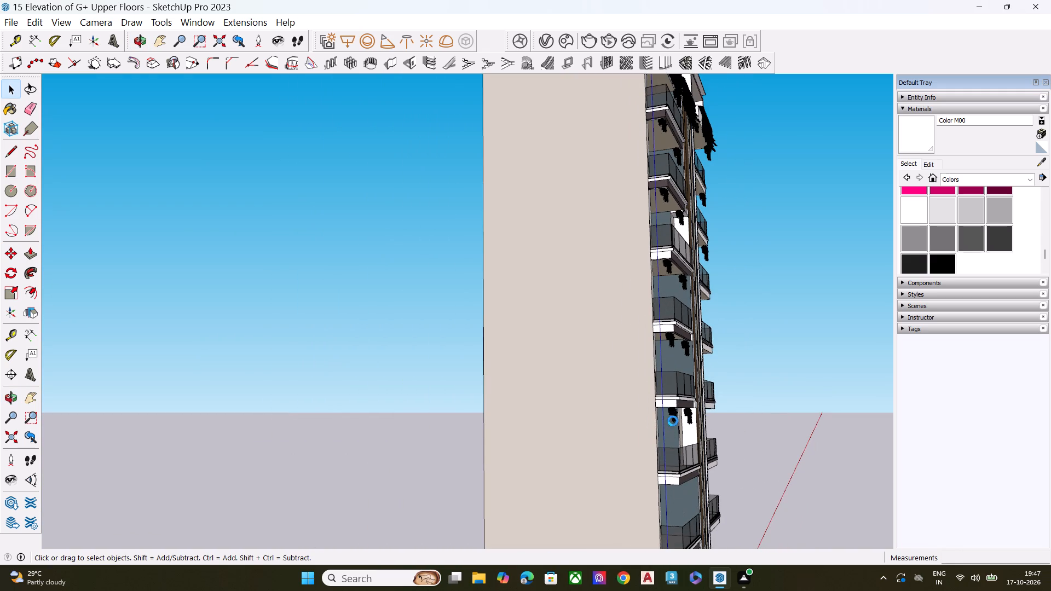
scroll(673, 421, "up", 1)
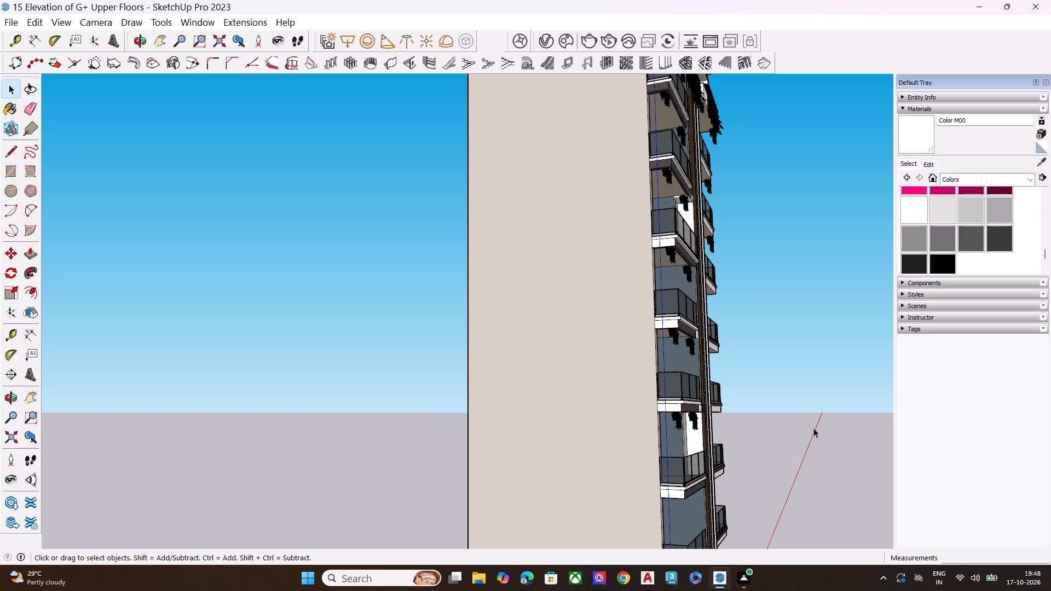
scroll(813, 428, "up", 2)
scroll(708, 382, "down", 7)
middle_click_drag(706, 443, 633, 483)
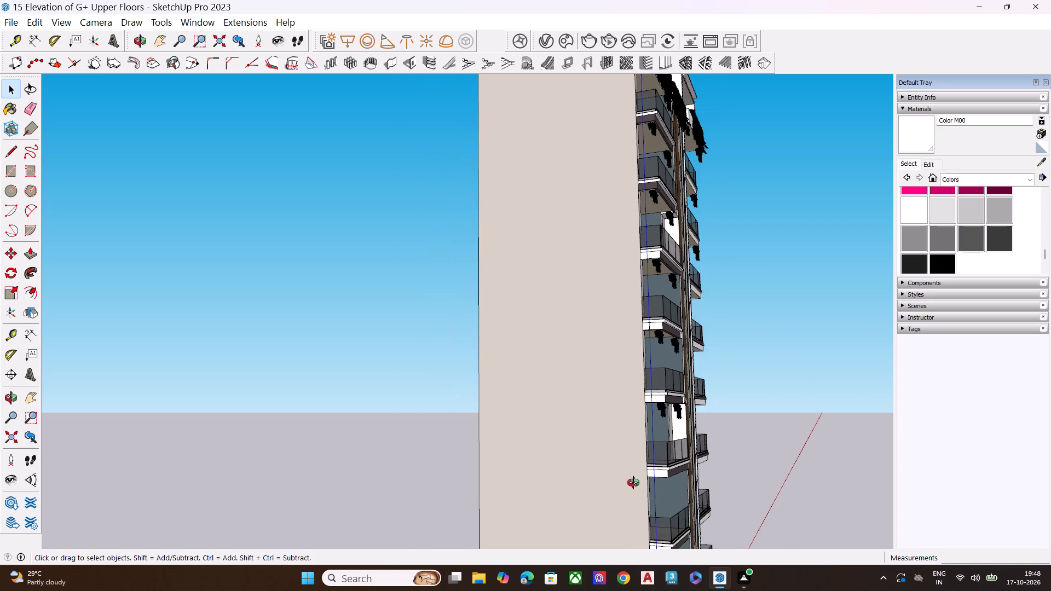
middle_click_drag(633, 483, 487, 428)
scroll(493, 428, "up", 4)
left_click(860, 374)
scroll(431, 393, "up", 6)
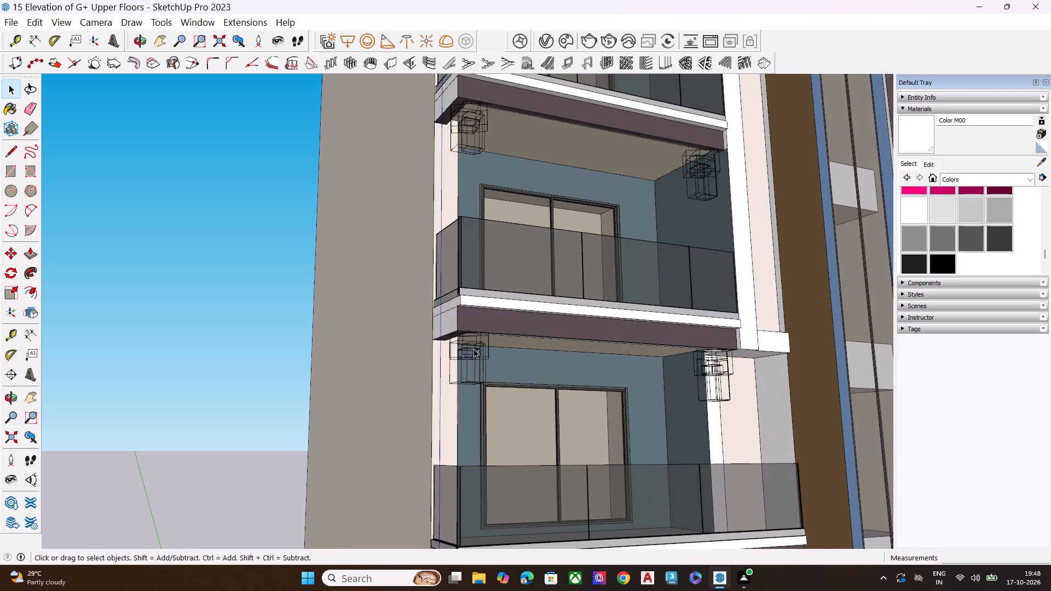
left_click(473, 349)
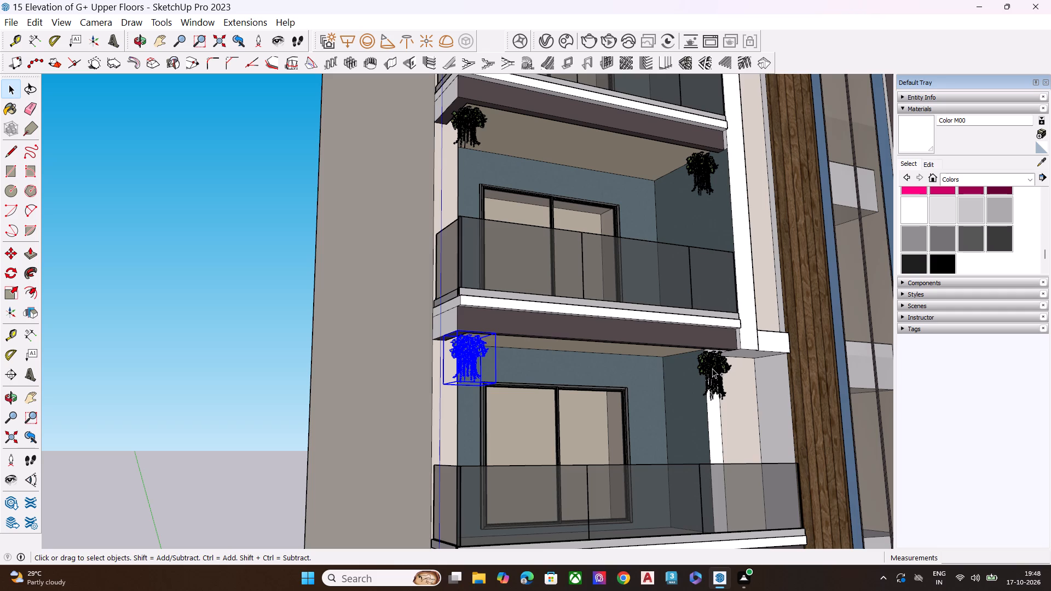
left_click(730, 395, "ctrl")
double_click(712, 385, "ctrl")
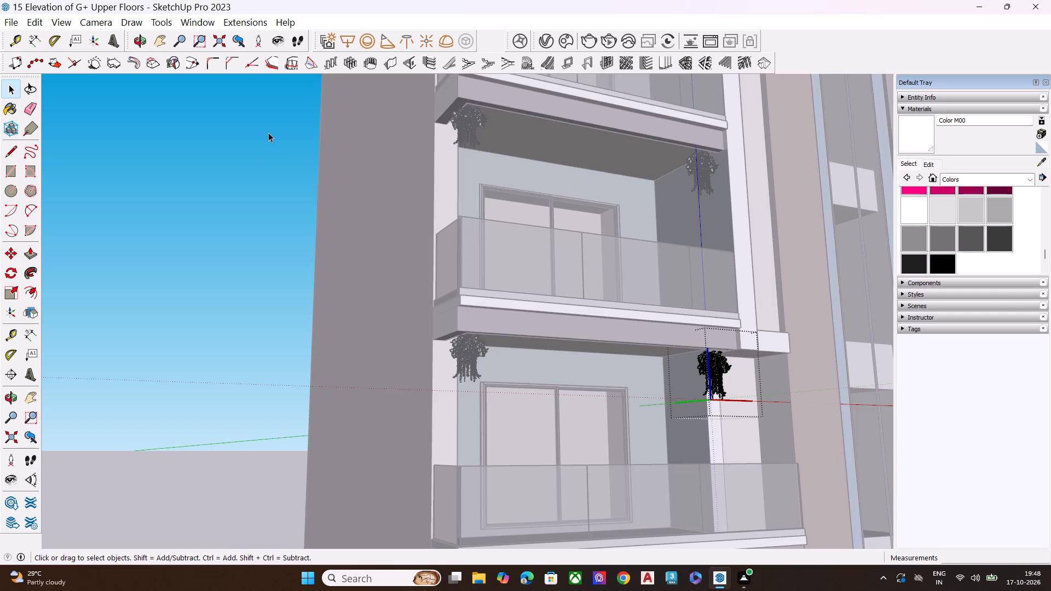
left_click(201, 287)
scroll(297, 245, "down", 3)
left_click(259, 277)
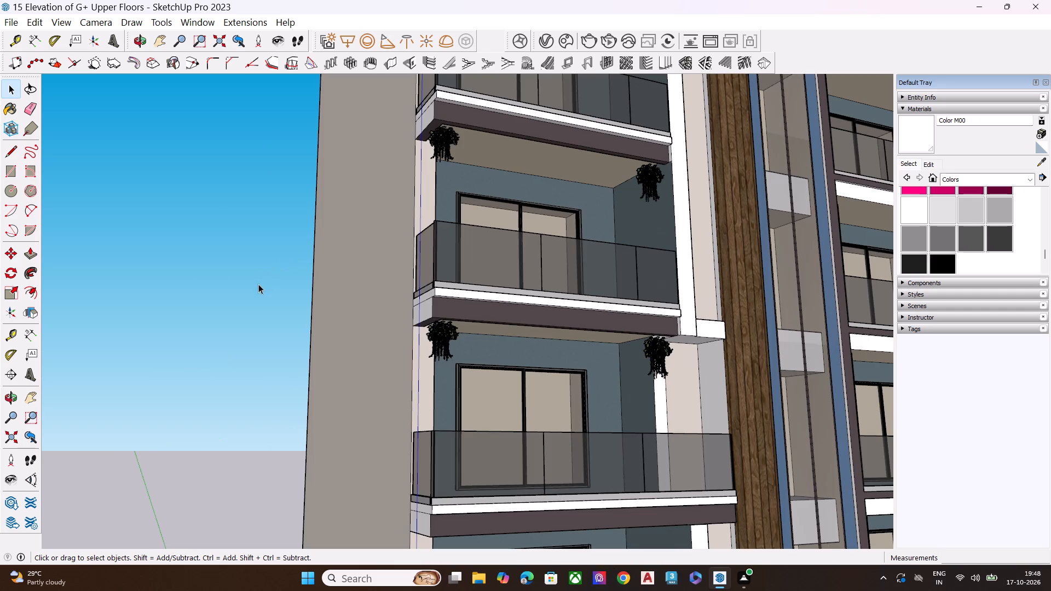
Copy the left block's lowest pair of hanging plants about 10' 3 5/16" down to the next balcony slab's outer lower corner, and deselect.
middle_click_drag(443, 343, 635, 366)
scroll(446, 343, "down", 1)
scroll(635, 366, "up", 10)
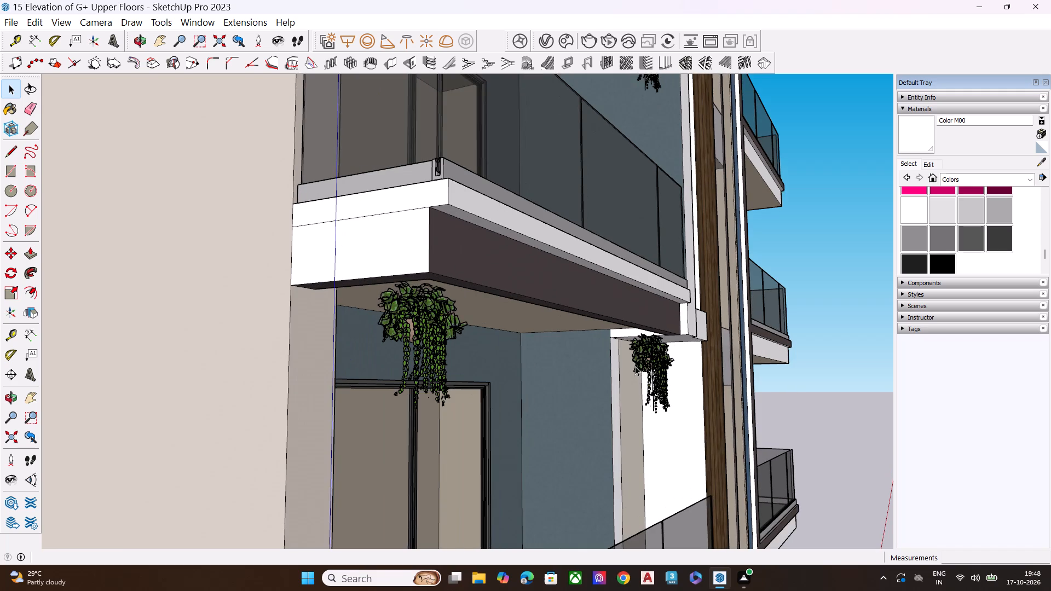
left_click(430, 310)
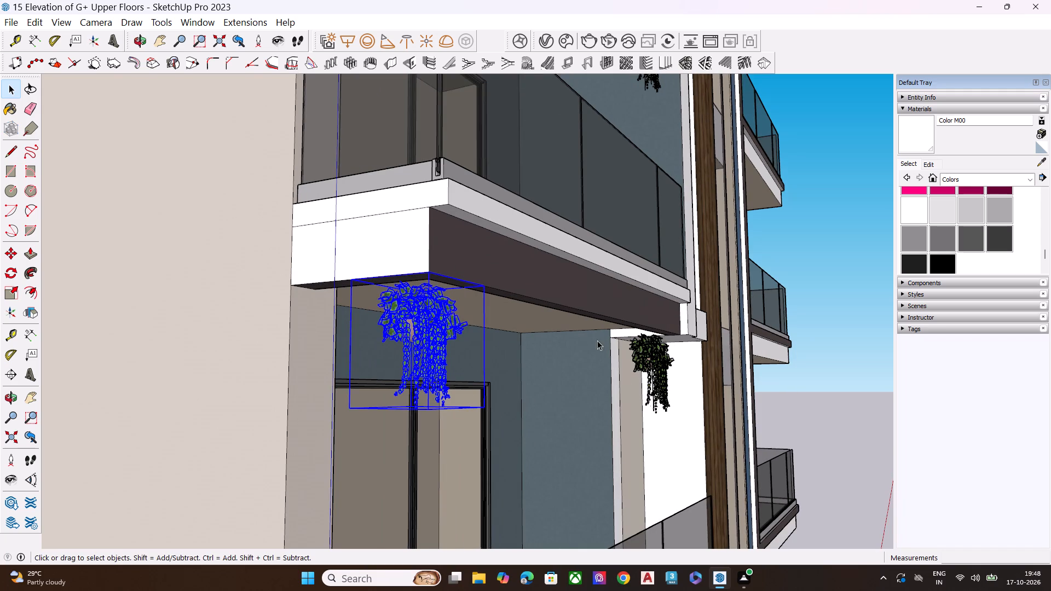
left_click(643, 346, "ctrl")
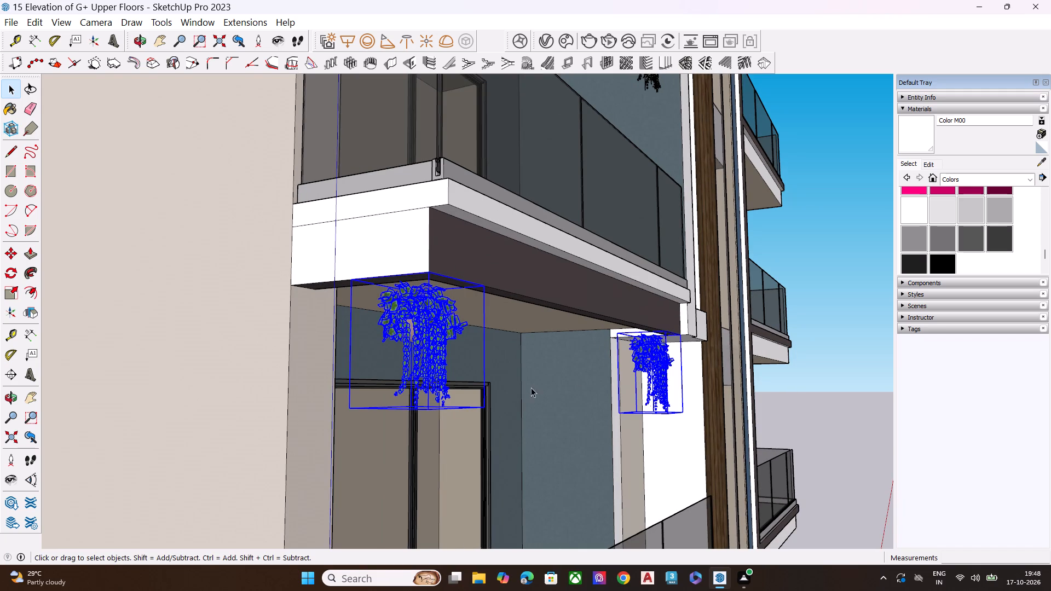
key("m")
left_click(429, 275)
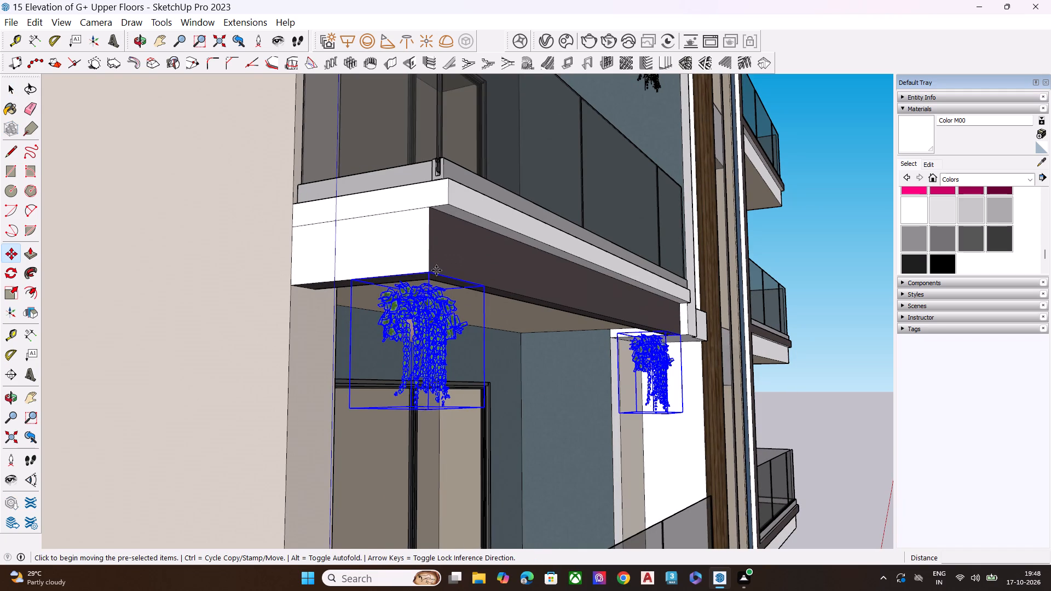
scroll(387, 254, "down", 3)
scroll(387, 254, "up", 2)
scroll(386, 254, "down", 4)
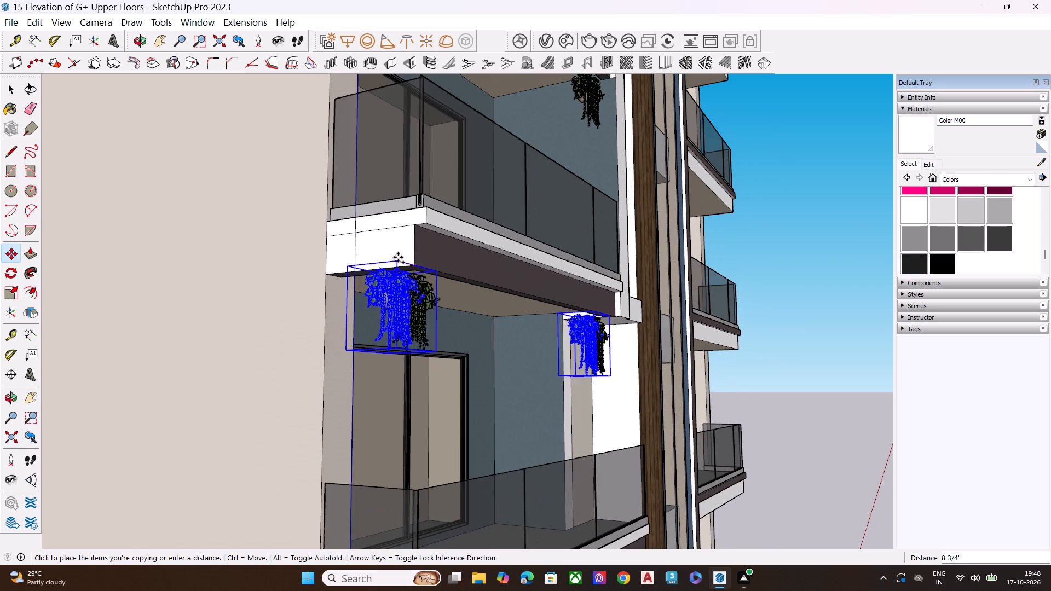
scroll(442, 246, "down", 6)
scroll(475, 316, "down", 5)
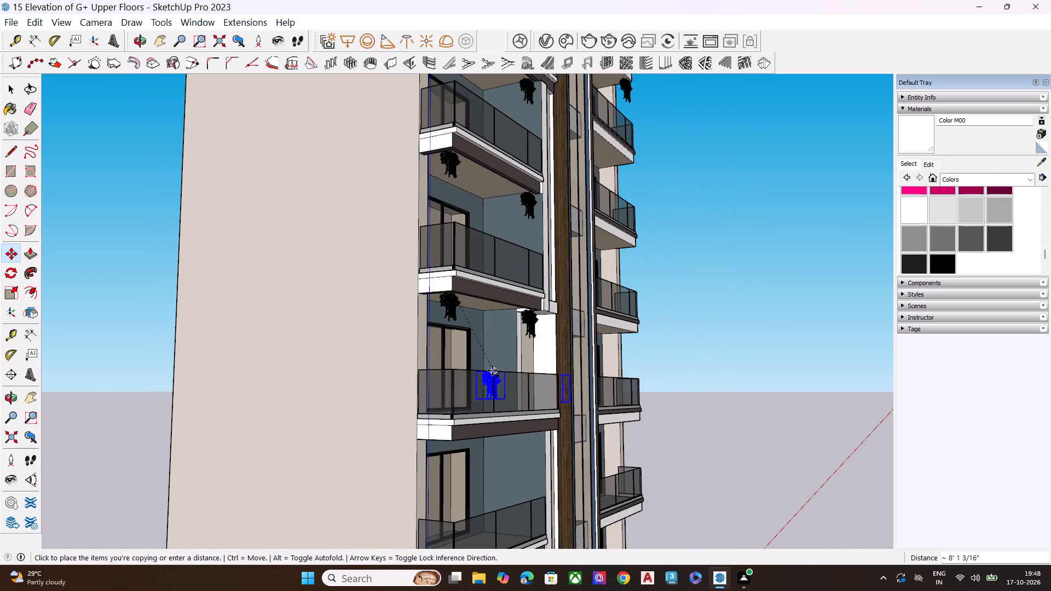
scroll(457, 495, "up", 2)
scroll(454, 497, "down", 3)
scroll(453, 497, "up", 7)
scroll(458, 423, "up", 9)
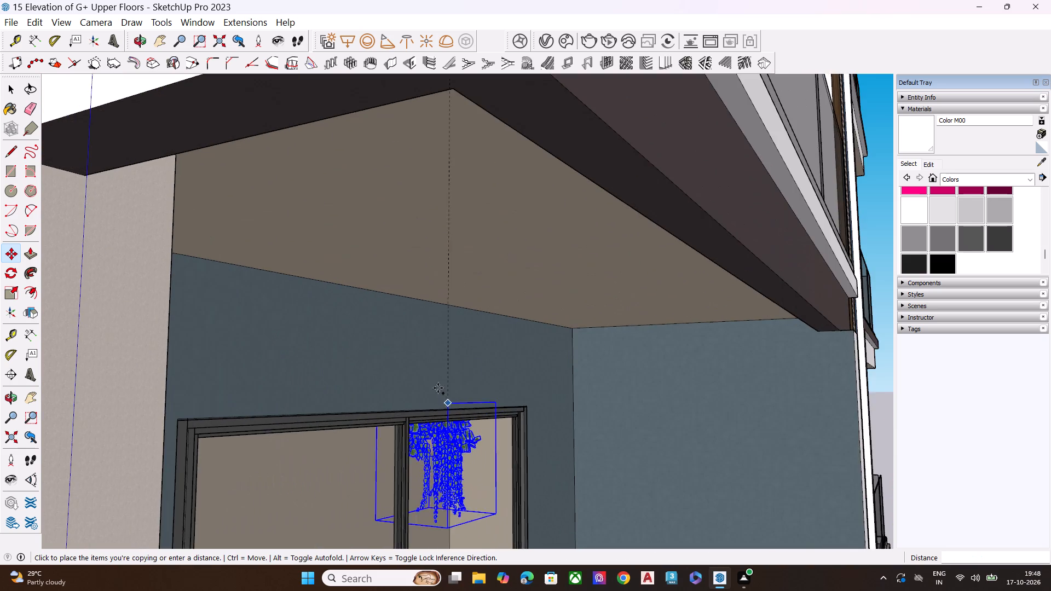
scroll(446, 349, "down", 8)
scroll(453, 313, "up", 5)
scroll(453, 313, "down", 1)
scroll(453, 313, "up", 1)
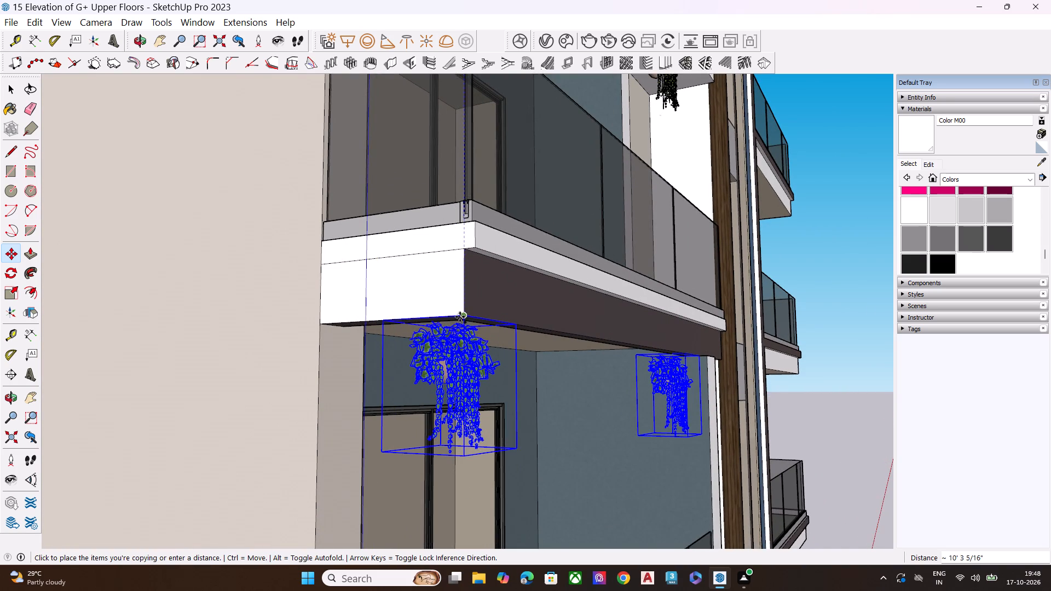
left_click(460, 317)
key("space")
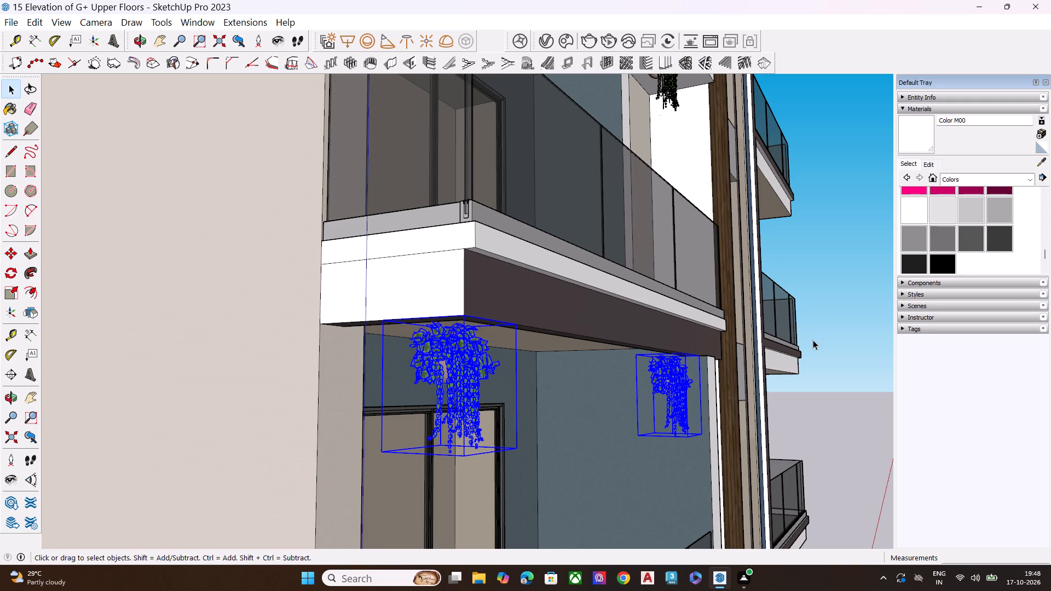
left_click(832, 345)
Examine the hanging plants on the left block's lower balconies and compare them with the right block from the front and side.
scroll(833, 358, "down", 5)
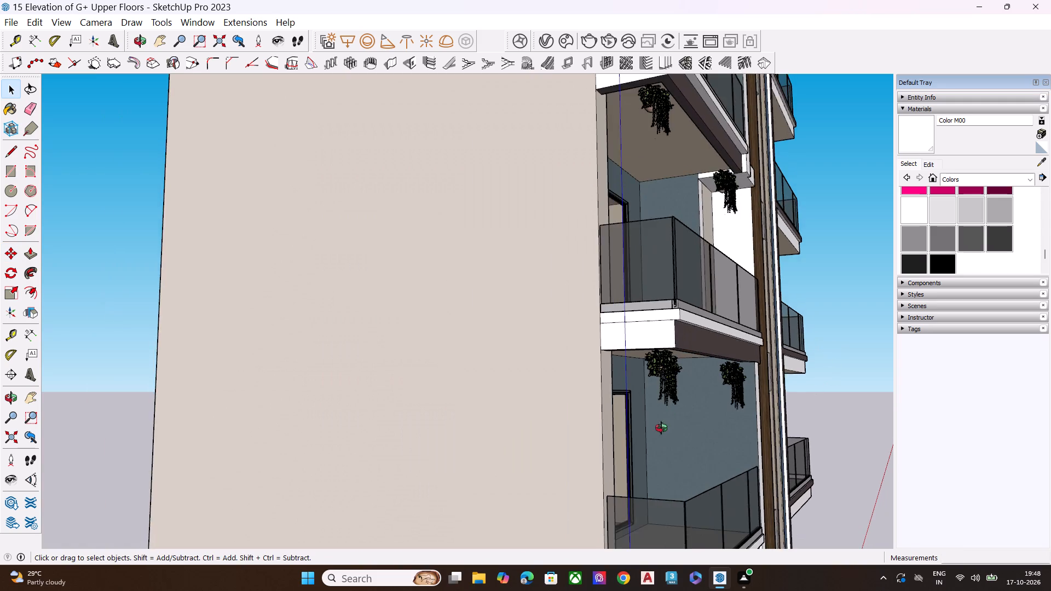
middle_click_drag(660, 434, 685, 362)
middle_click_drag(685, 362, 624, 450)
scroll(683, 261, "up", 6)
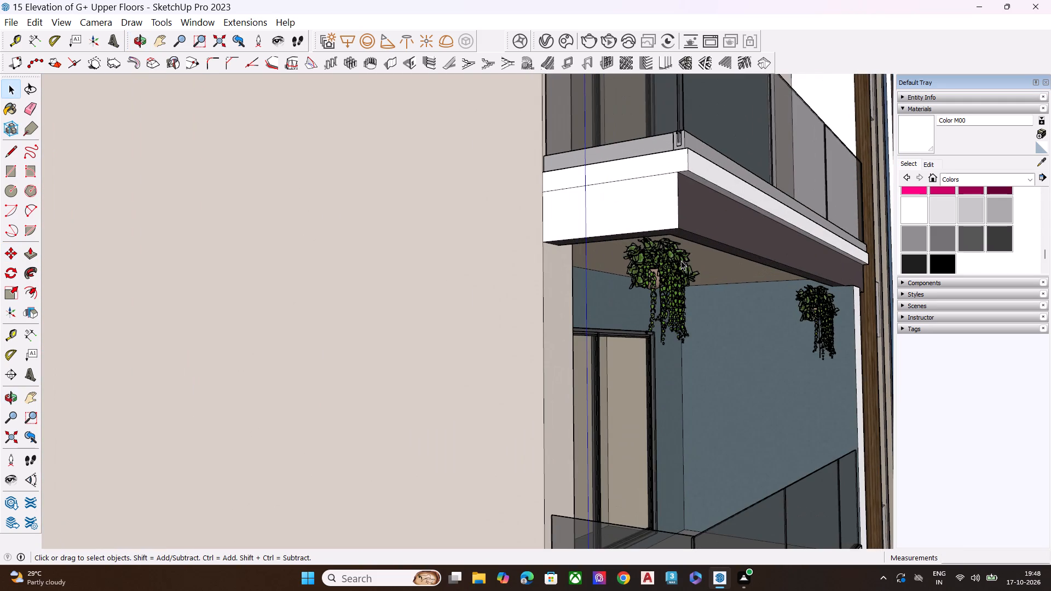
middle_click_drag(829, 309, 469, 380)
scroll(629, 335, "down", 1)
scroll(629, 335, "up", 1)
scroll(629, 335, "down", 1)
scroll(629, 335, "up", 1)
scroll(629, 335, "down", 6)
middle_click_drag(702, 384, 420, 385)
scroll(427, 381, "up", 1)
scroll(533, 352, "down", 8)
scroll(553, 392, "down", 8)
middle_click_drag(661, 428, 890, 362)
middle_click_drag(573, 379, 826, 381)
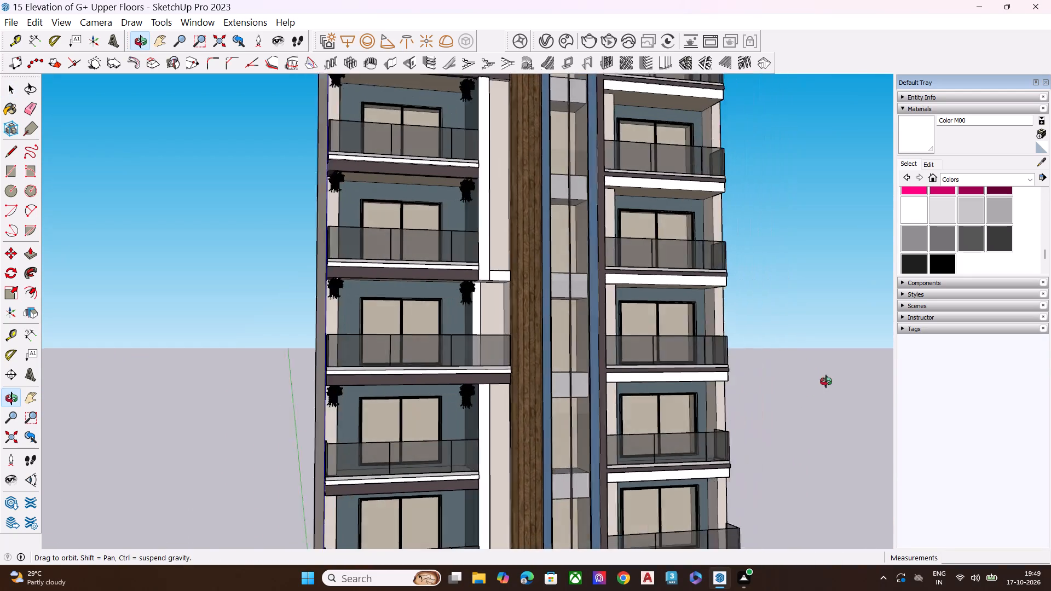
middle_click_drag(826, 381, 854, 387)
middle_click_drag(509, 384, 735, 387)
scroll(652, 359, "up", 7)
scroll(622, 347, "down", 7)
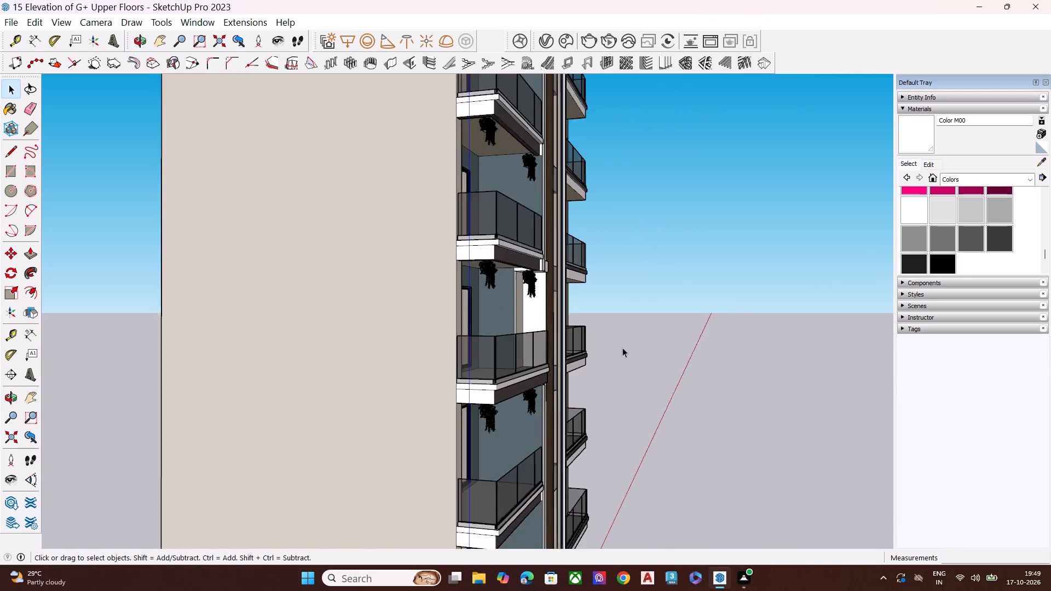
Copy the left block's newly placed bottom pair of hanging plants about 10' 3 5/16" down to the following balcony slab's lower corner, and deselect.
middle_click_drag(534, 380, 553, 312)
scroll(552, 327, "up", 7)
left_click(493, 327)
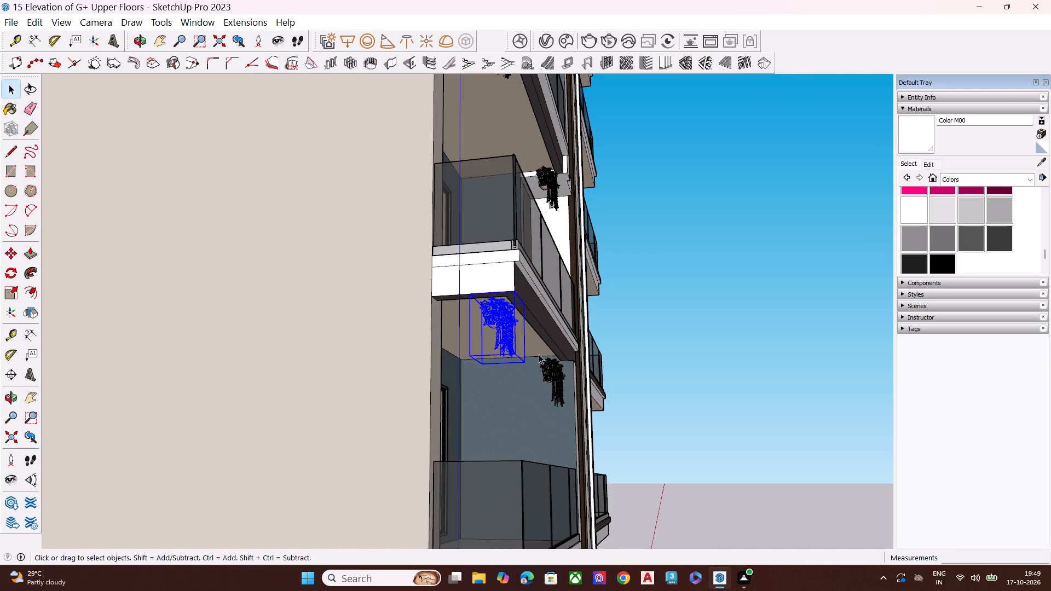
left_click(559, 368)
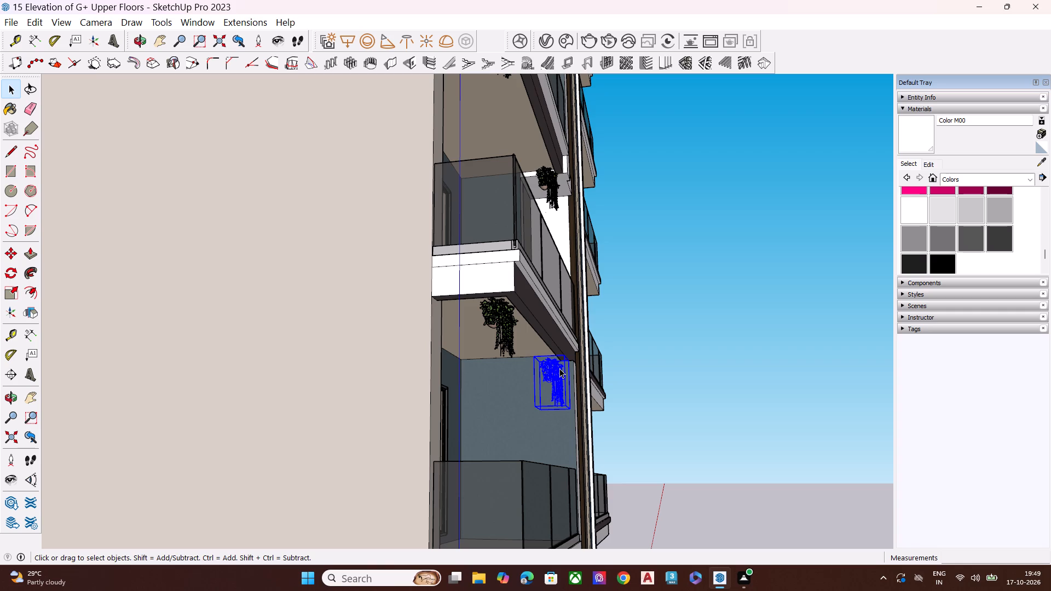
left_click(511, 326, "ctrl")
key("m")
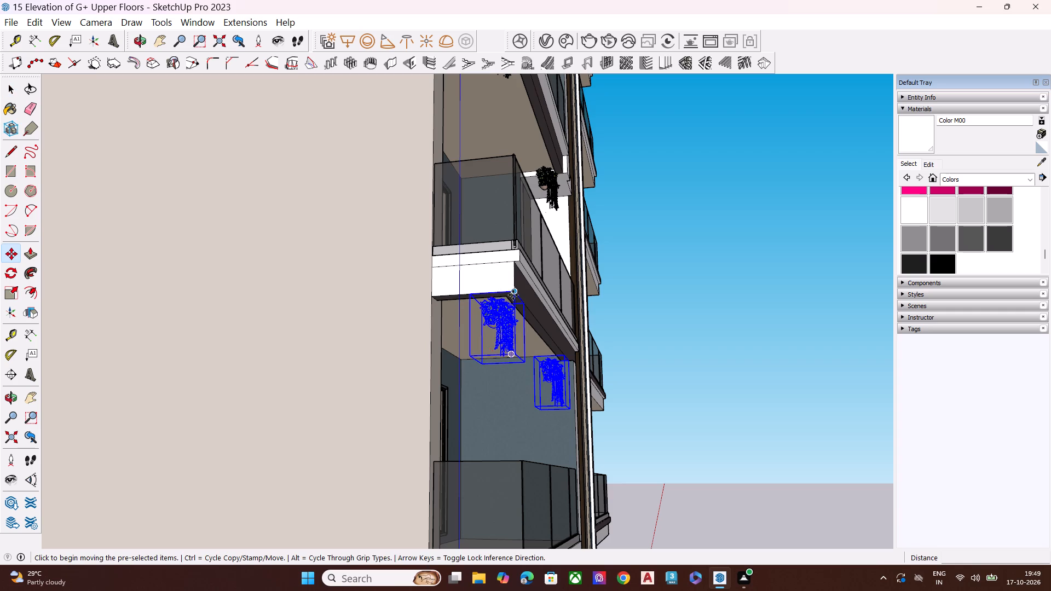
left_click(514, 290)
scroll(399, 281, "down", 7)
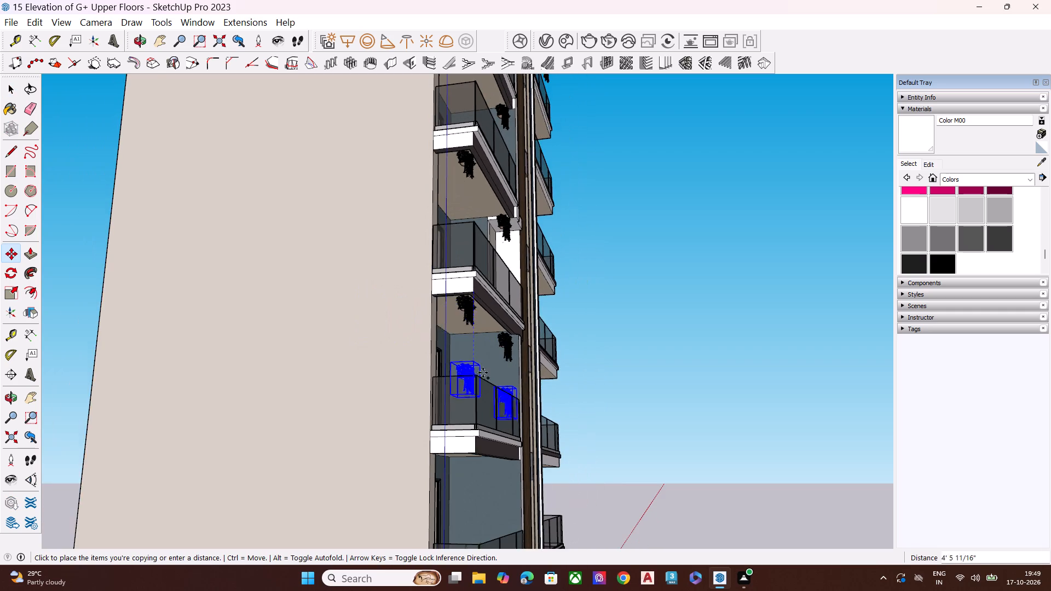
scroll(490, 391, "down", 4)
scroll(487, 447, "down", 5)
scroll(480, 459, "up", 5)
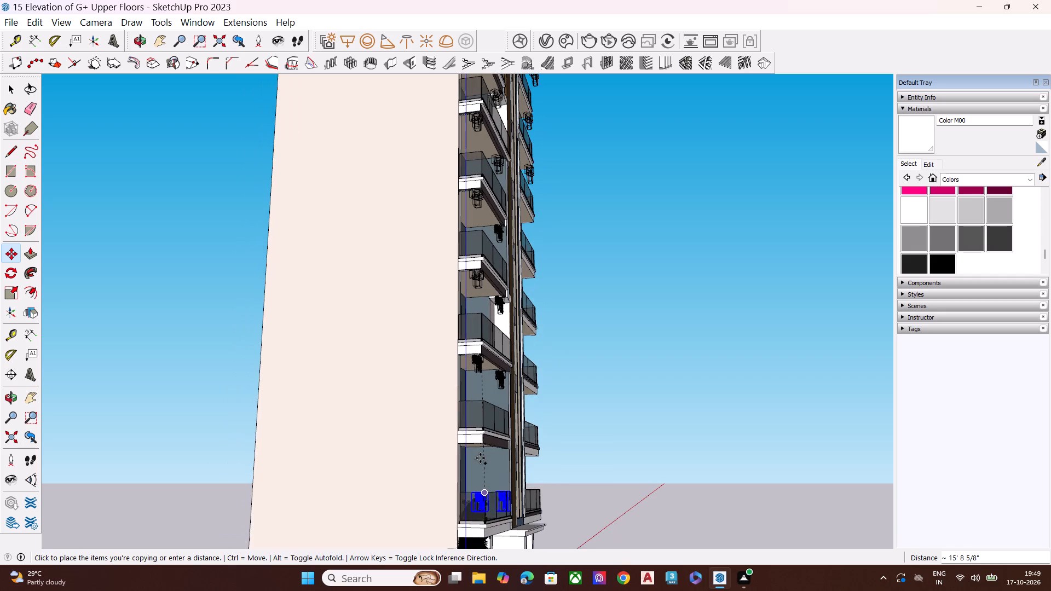
scroll(488, 455, "up", 10)
scroll(478, 448, "down", 1)
scroll(478, 447, "up", 7)
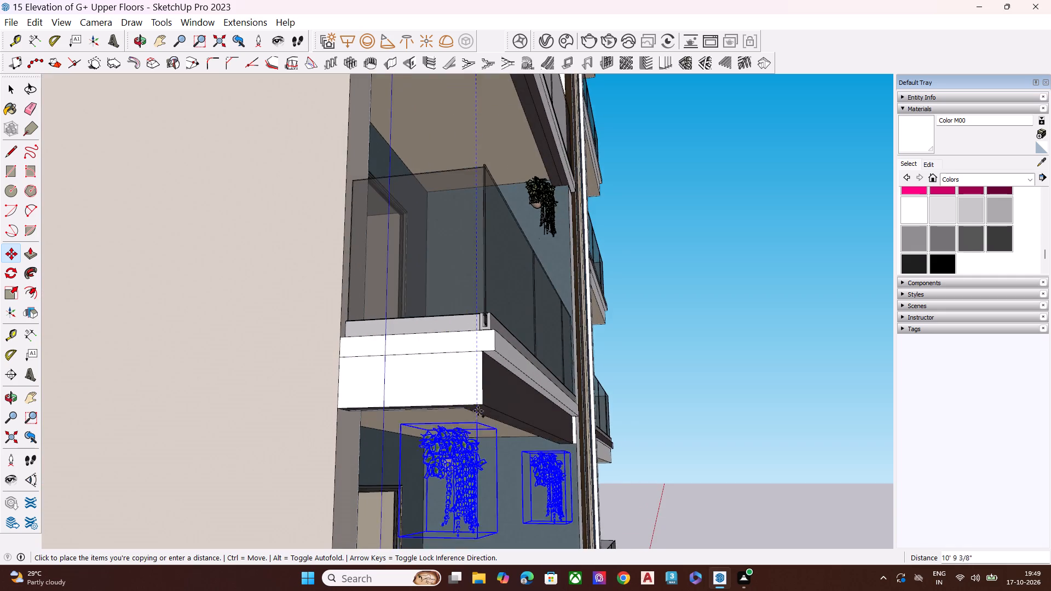
scroll(482, 403, "up", 7)
left_click(482, 403)
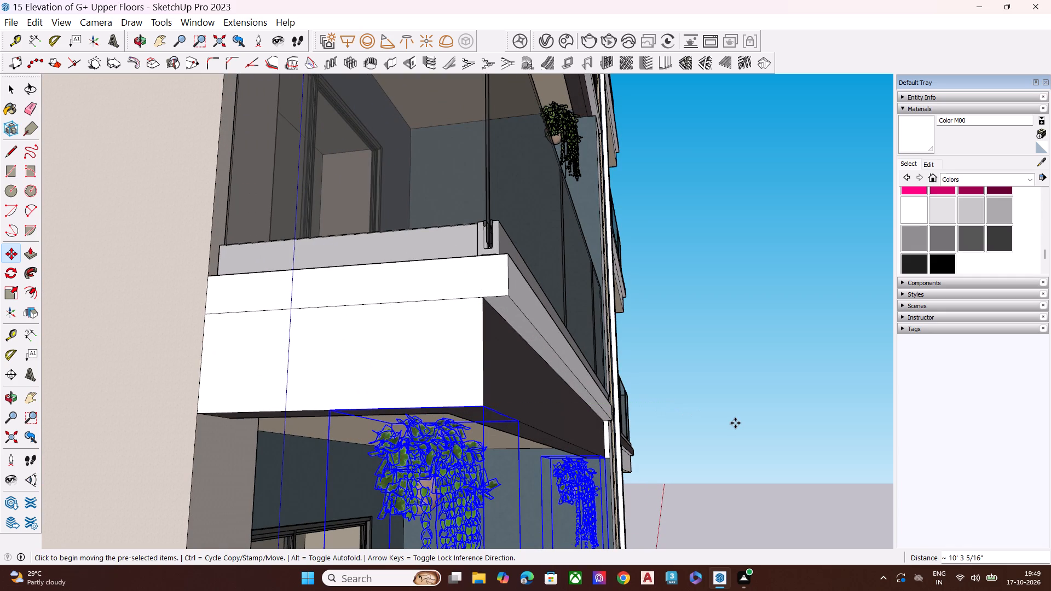
key("space")
left_click(723, 456)
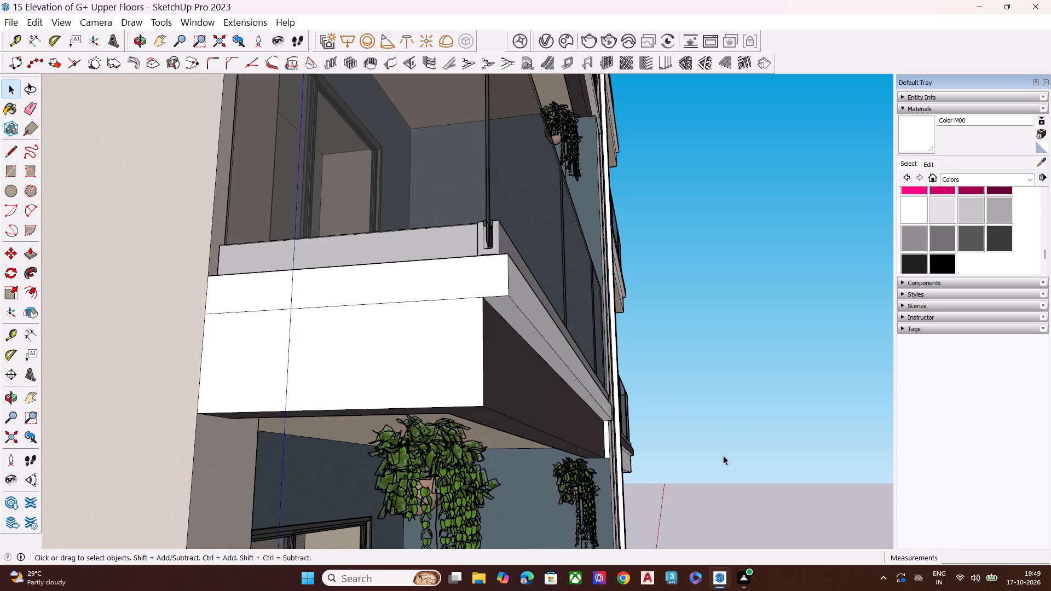
Delete the green climbing plant beneath the left block's lowest balcony, behind the standing figure at ground level.
scroll(671, 357, "down", 6)
scroll(613, 316, "down", 5)
middle_click_drag(630, 366, 541, 384)
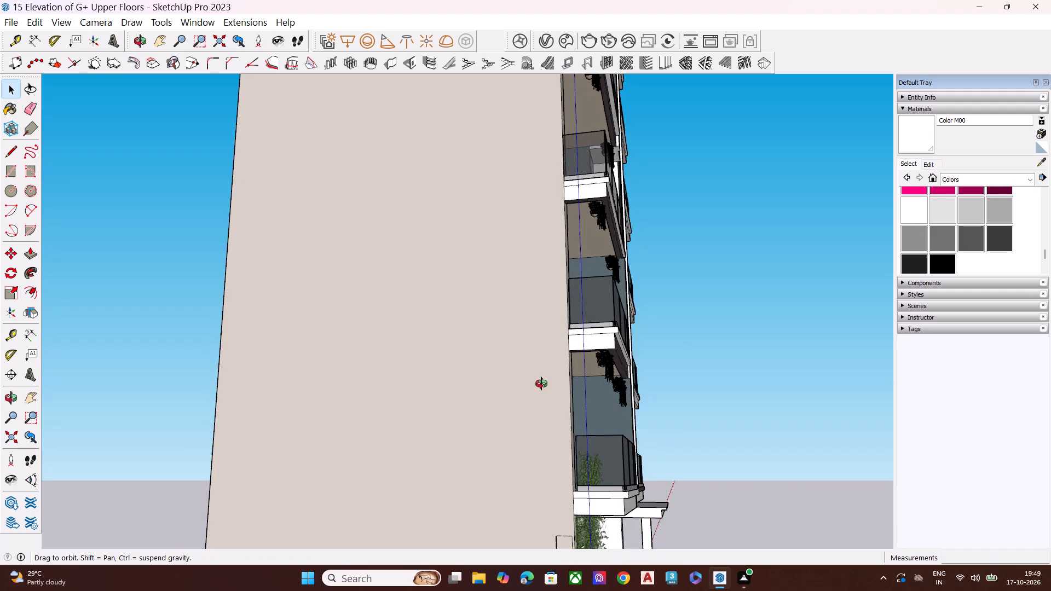
middle_click_drag(541, 384, 542, 320)
scroll(540, 321, "up", 2)
scroll(538, 304, "down", 7)
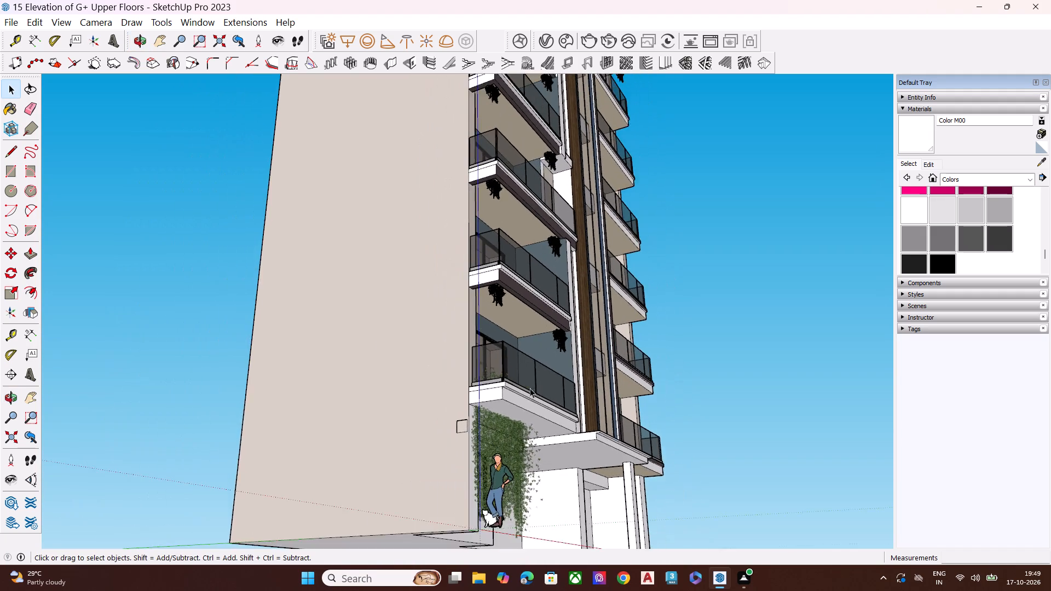
scroll(514, 420, "up", 5)
scroll(510, 439, "down", 1)
scroll(510, 439, "up", 2)
scroll(509, 443, "down", 1)
scroll(508, 444, "up", 2)
left_click(503, 449)
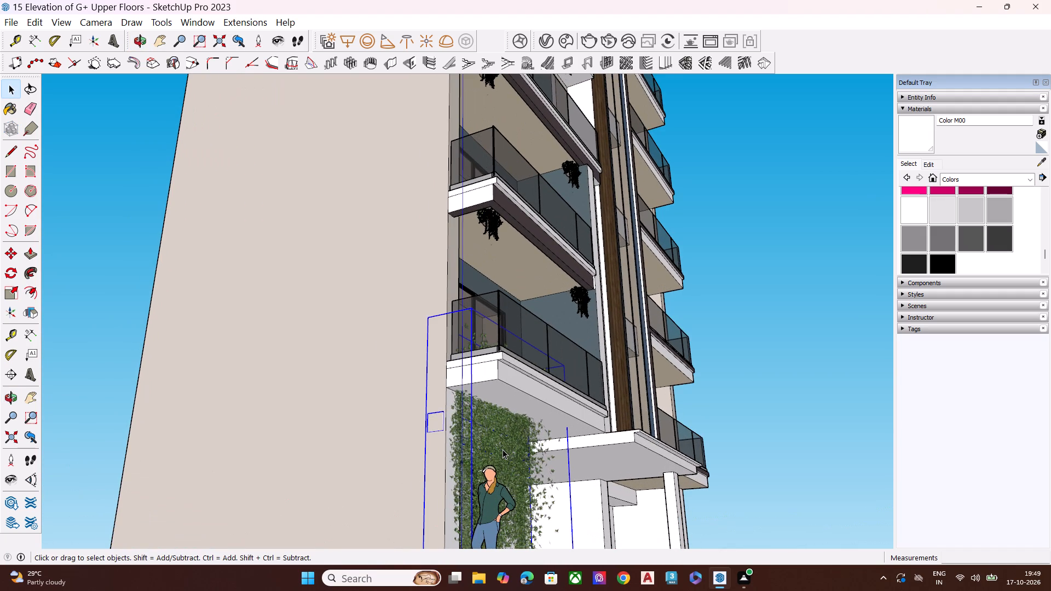
key("Delete")
Copy the left block's bottom pair of hanging plants about 10' 3 5/16" down to the lowest balcony slab's outer lower corner, and deselect.
middle_click_drag(550, 285, 555, 293)
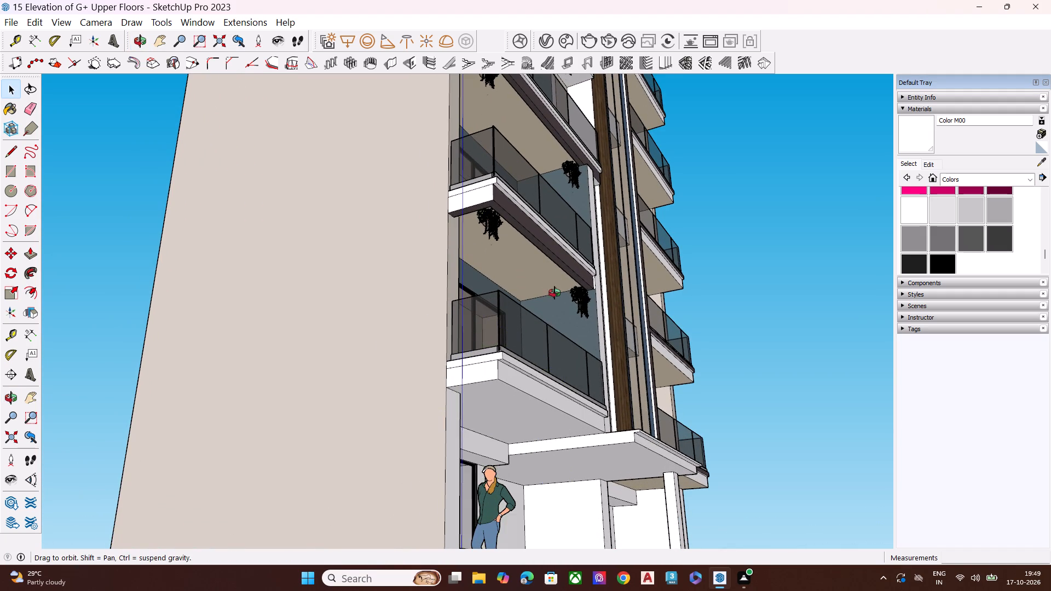
middle_click_drag(555, 293, 580, 336)
scroll(573, 333, "up", 1)
scroll(543, 313, "down", 1)
scroll(534, 307, "up", 3)
left_click(546, 316)
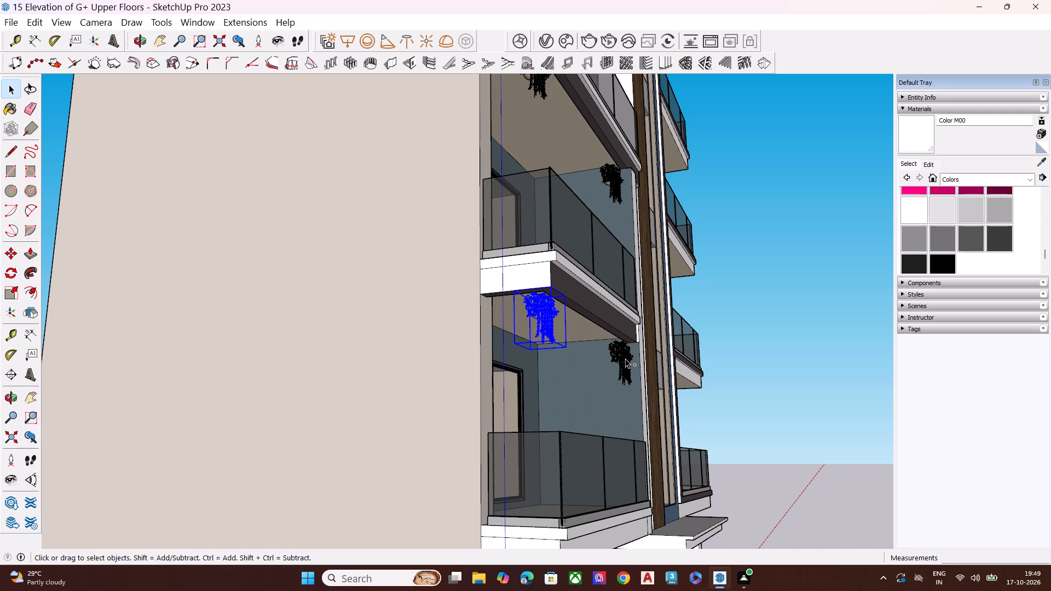
left_click(625, 358, "ctrl")
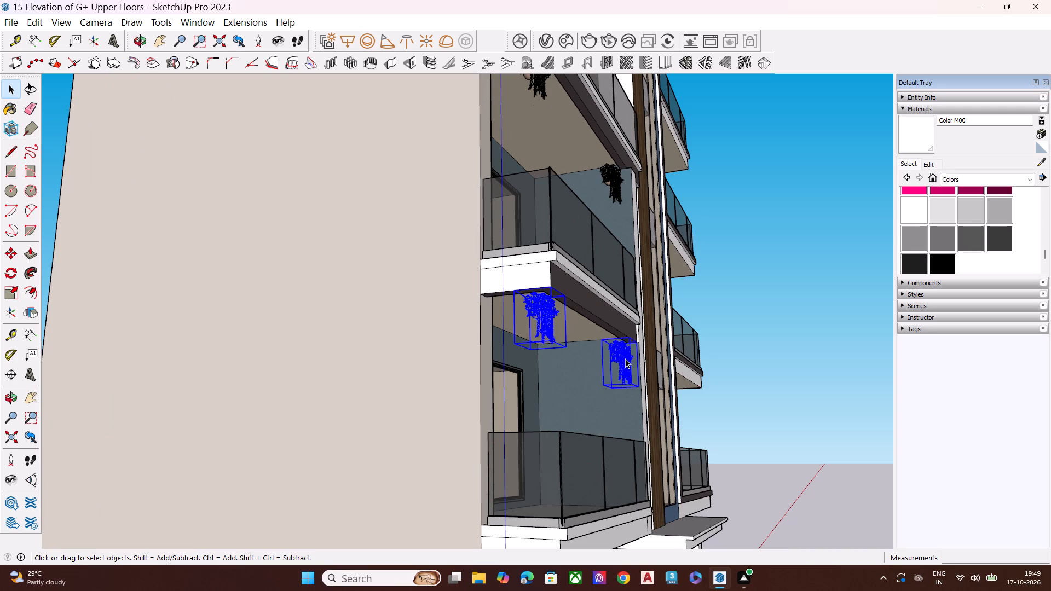
key("m")
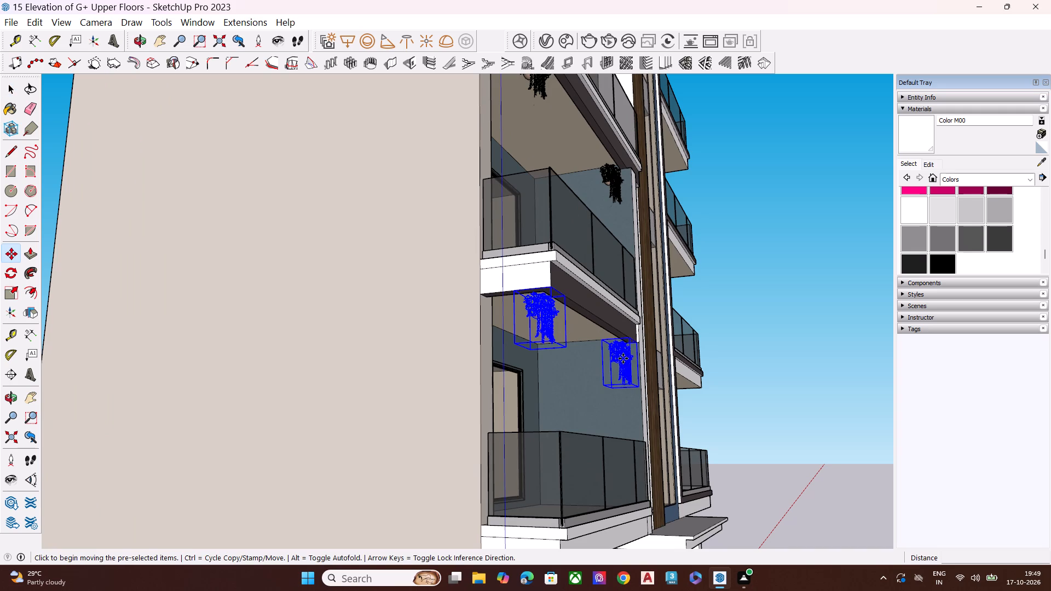
scroll(530, 282, "up", 3)
scroll(548, 303, "down", 1)
scroll(554, 312, "up", 6)
scroll(548, 300, "down", 2)
scroll(547, 298, "up", 5)
scroll(545, 294, "down", 1)
scroll(549, 289, "up", 1)
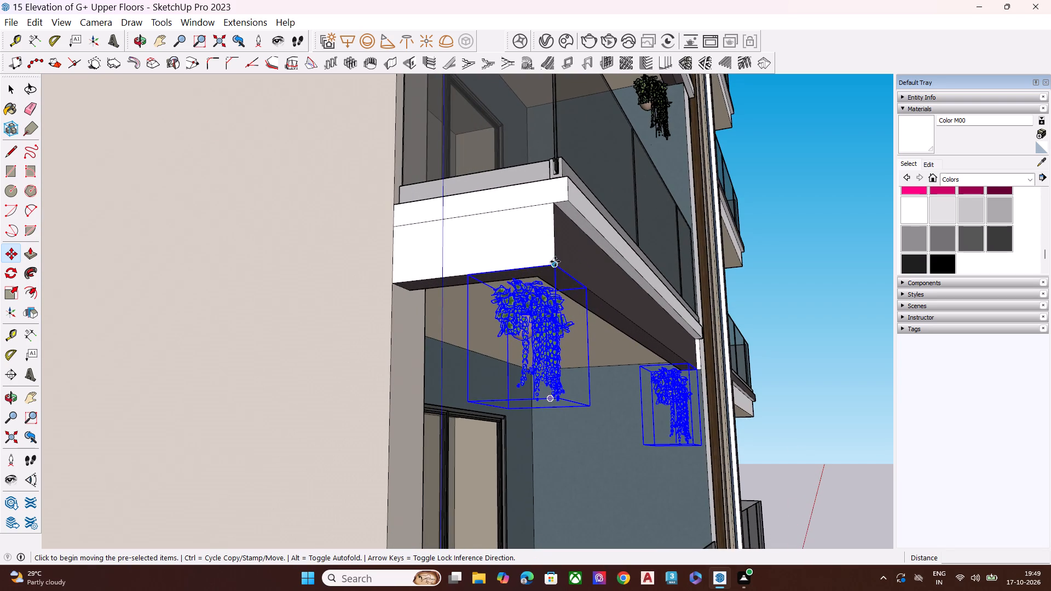
left_click(554, 265)
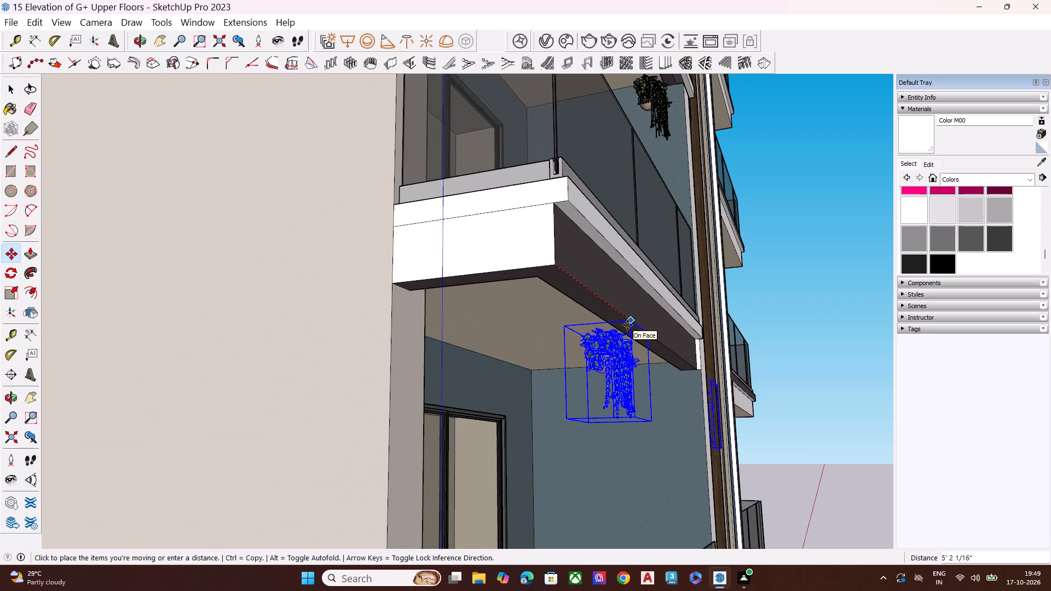
scroll(577, 320, "down", 9)
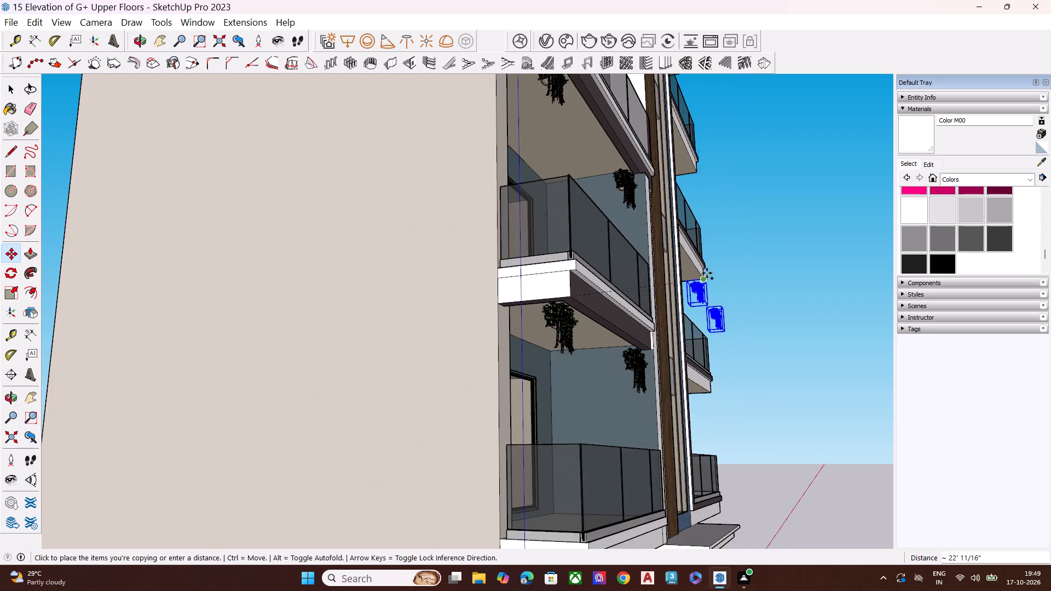
scroll(707, 273, "down", 5)
scroll(686, 292, "up", 3)
scroll(685, 293, "down", 4)
scroll(642, 409, "up", 5)
scroll(648, 428, "down", 1)
scroll(648, 432, "up", 5)
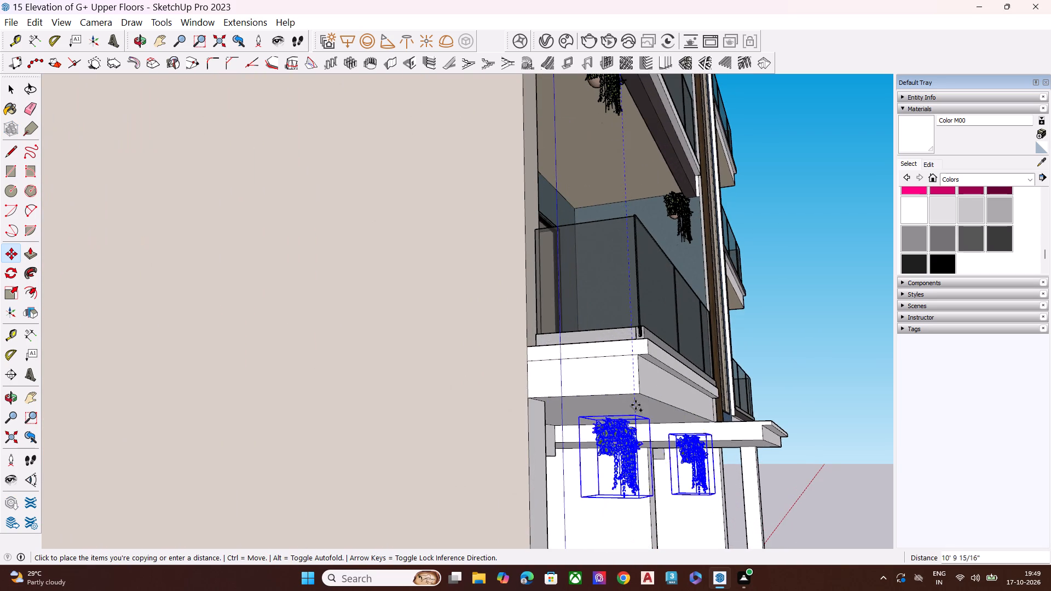
middle_click_drag(637, 399, 645, 381)
scroll(645, 381, "up", 8)
left_click(655, 354)
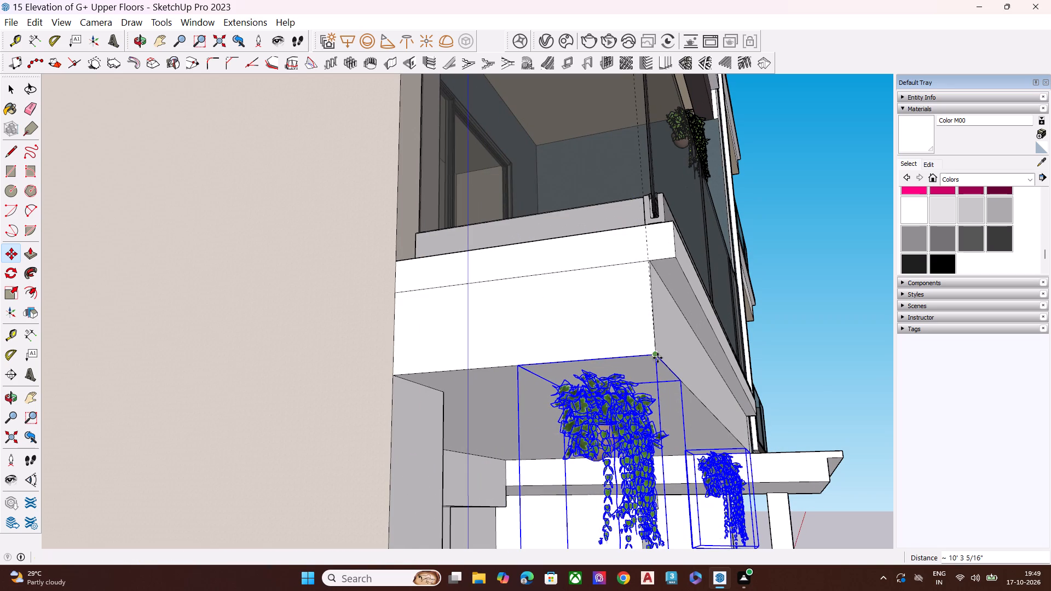
key("space")
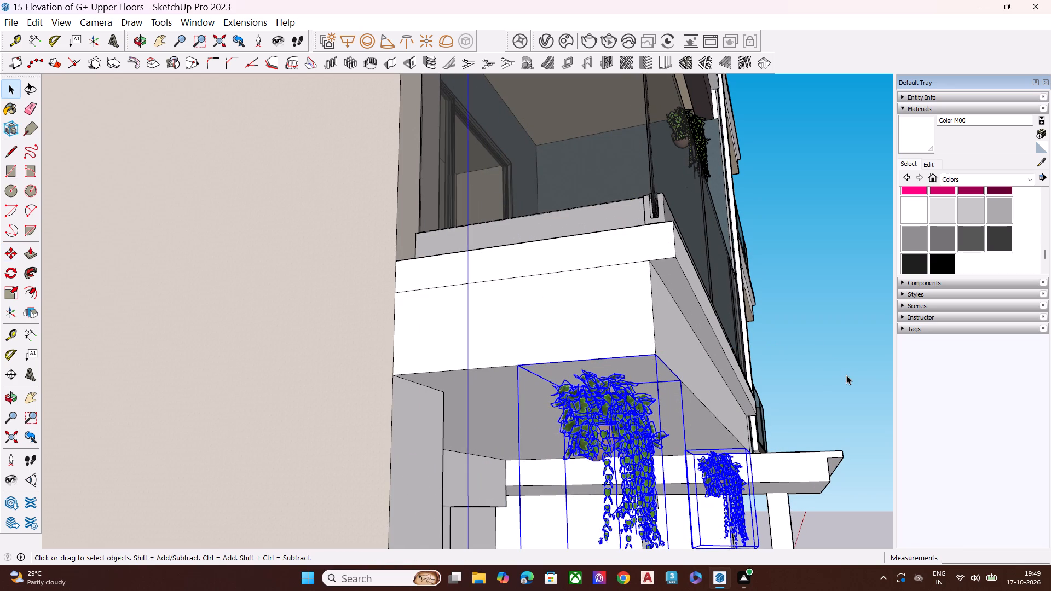
left_click(851, 327)
Examine the tower from ground level to the roof, comparing the hanging plants on both blocks from the front and side.
middle_click_drag(851, 327, 563, 357)
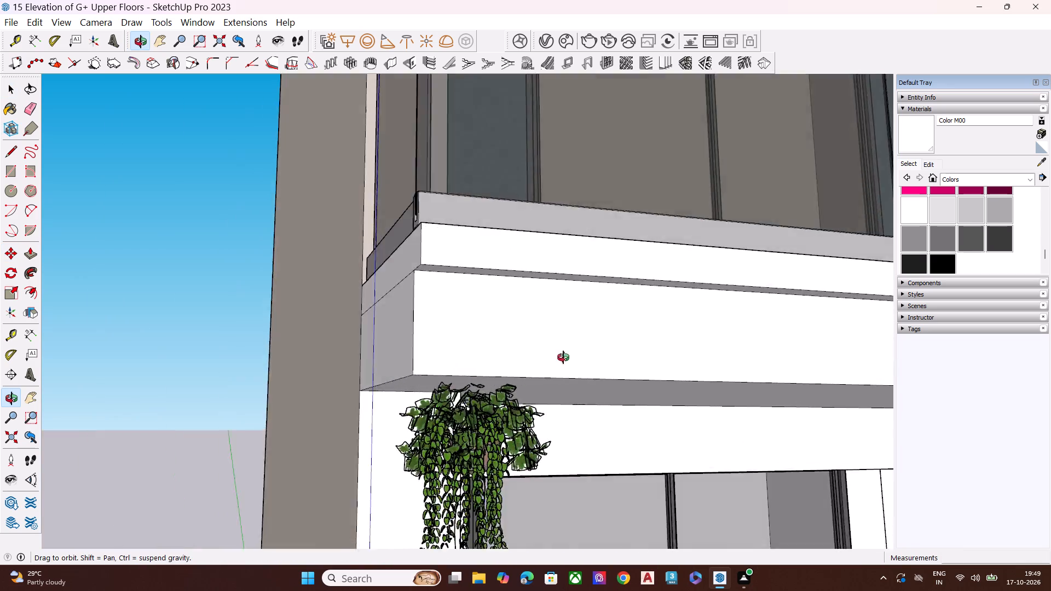
middle_click_drag(563, 357, 498, 349)
scroll(330, 279, "down", 9)
scroll(431, 263, "down", 7)
middle_click_drag(579, 275, 449, 434)
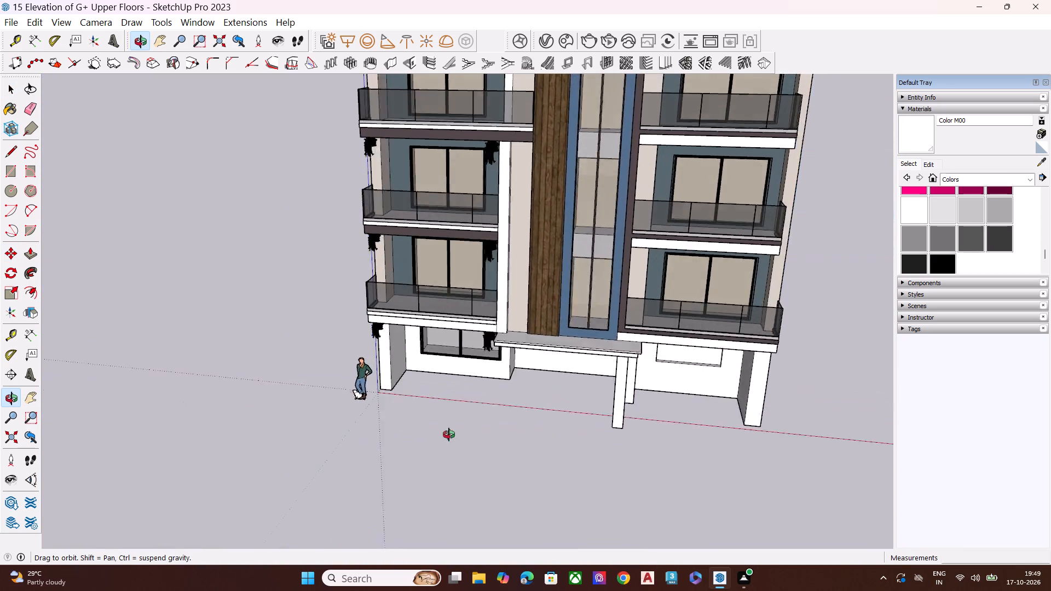
middle_click_drag(449, 434, 586, 422)
scroll(595, 393, "down", 9)
scroll(533, 316, "down", 9)
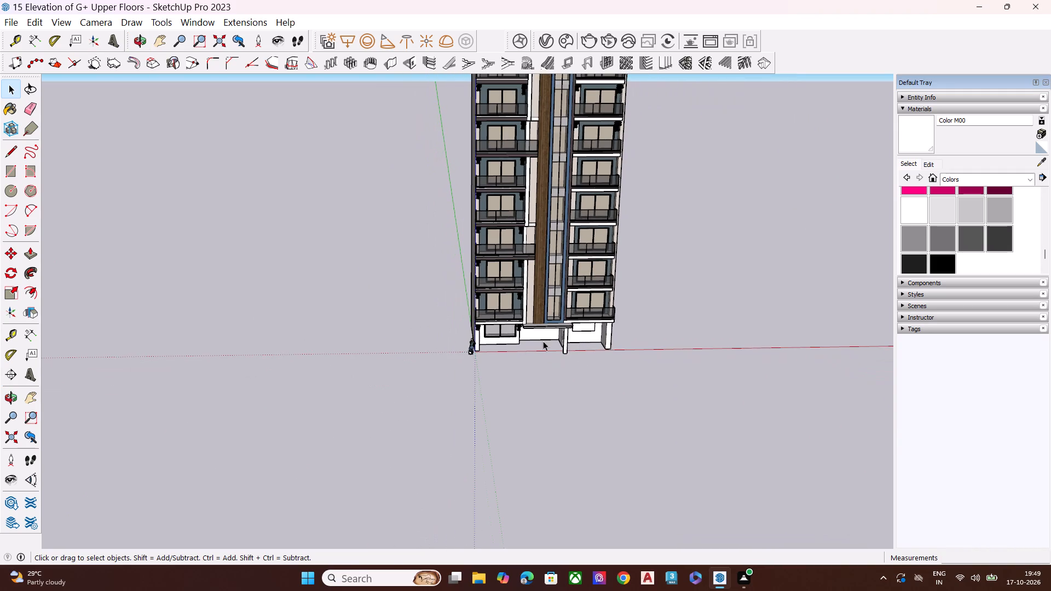
middle_click_drag(564, 290, 610, 240)
scroll(595, 97, "up", 9)
scroll(581, 240, "down", 3)
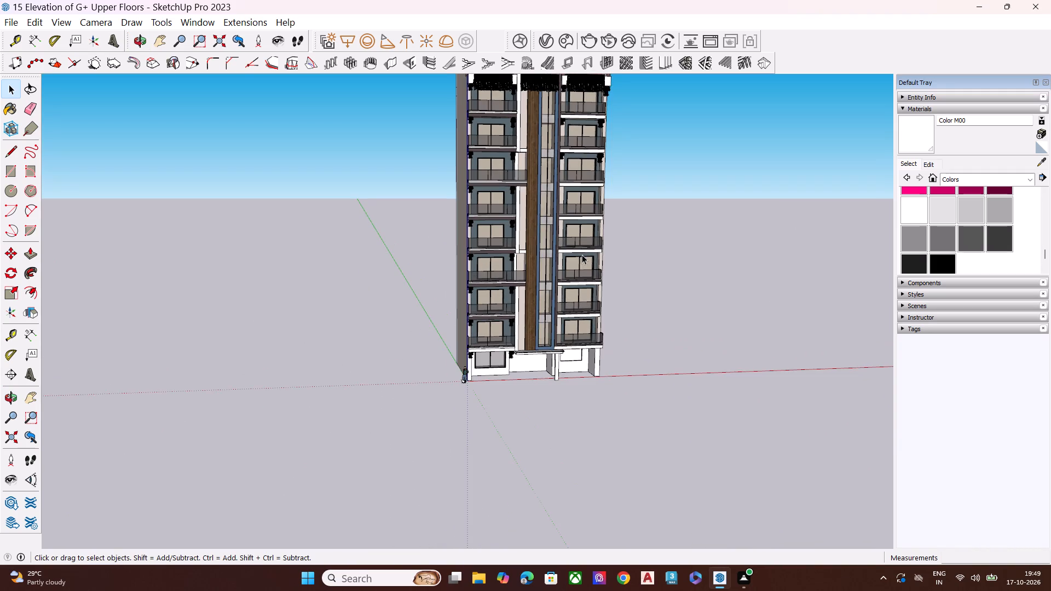
scroll(581, 96, "up", 20)
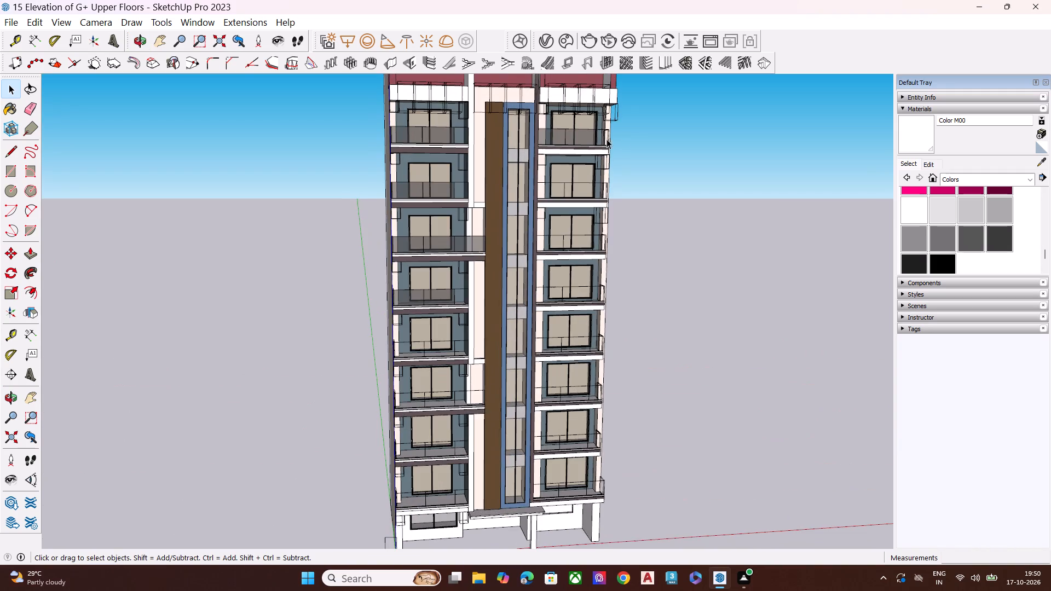
scroll(634, 126, "up", 2)
scroll(640, 121, "down", 2)
scroll(640, 121, "up", 7)
left_click(669, 129)
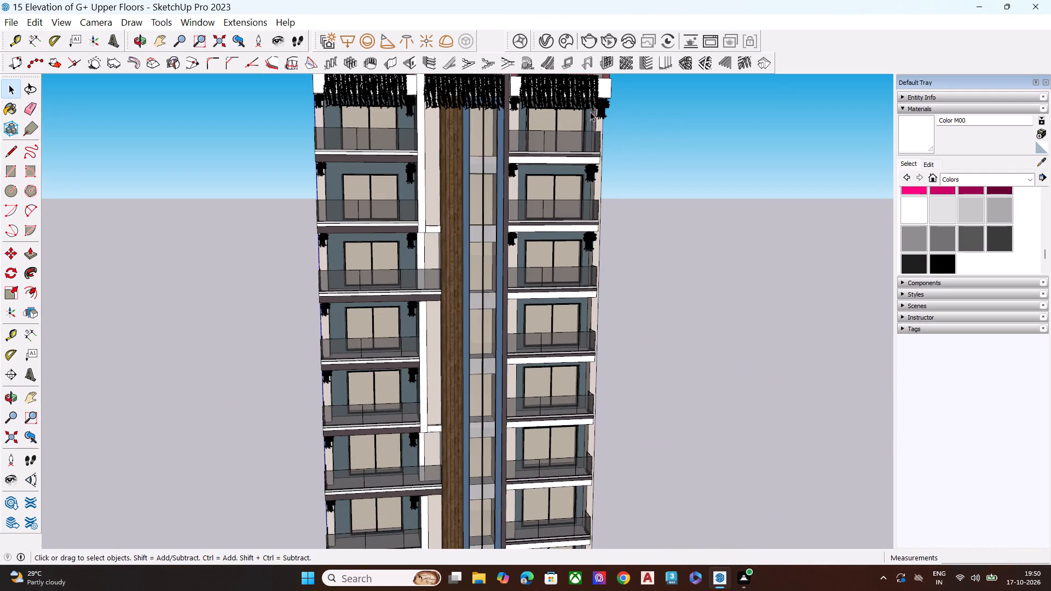
scroll(571, 91, "up", 8)
left_click(692, 131)
middle_click_drag(662, 153, 597, 160)
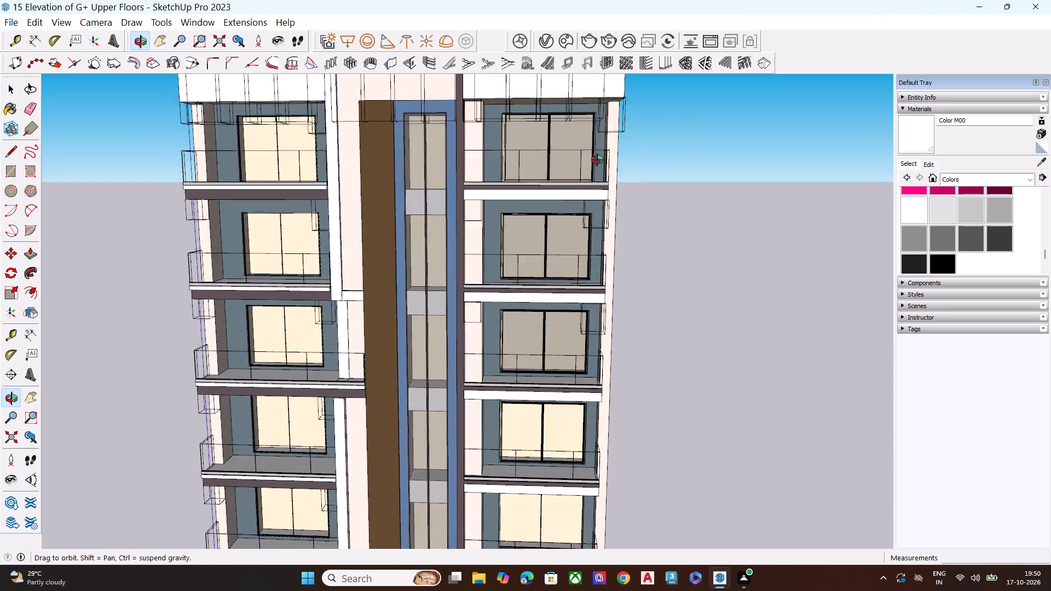
middle_click_drag(597, 160, 333, 193)
left_click(737, 225)
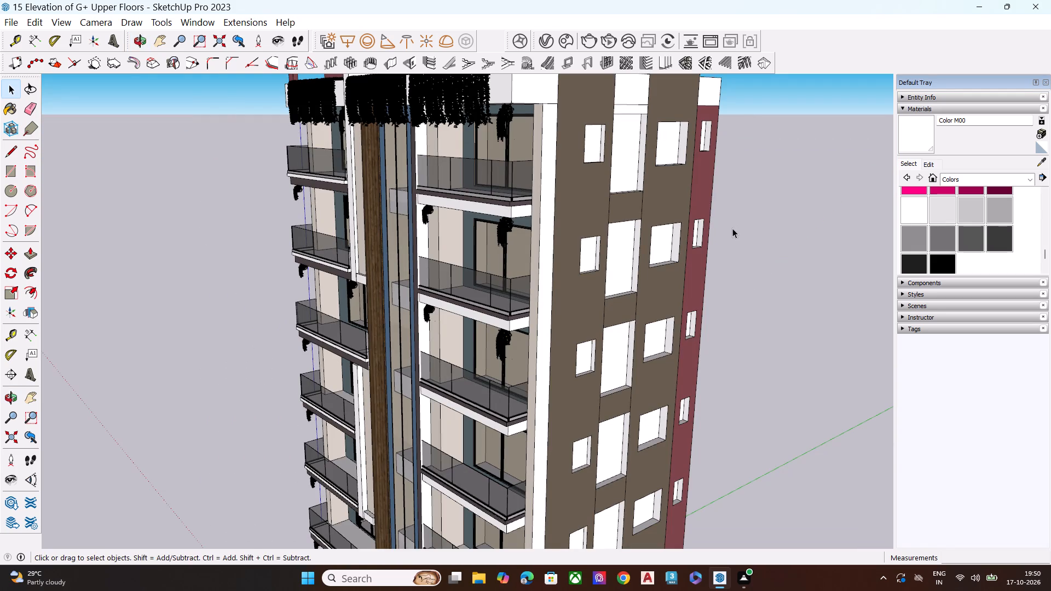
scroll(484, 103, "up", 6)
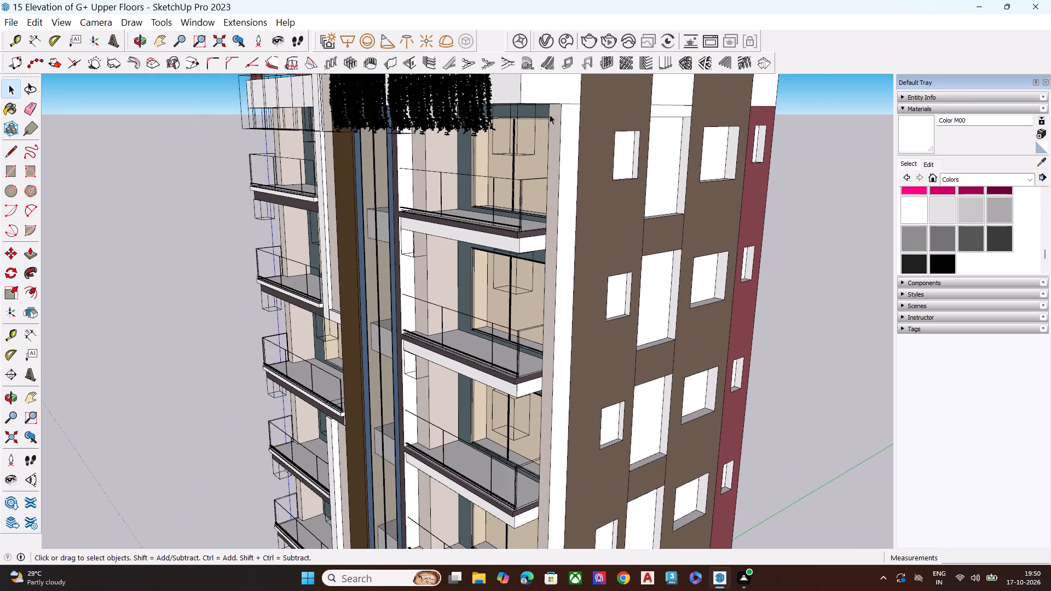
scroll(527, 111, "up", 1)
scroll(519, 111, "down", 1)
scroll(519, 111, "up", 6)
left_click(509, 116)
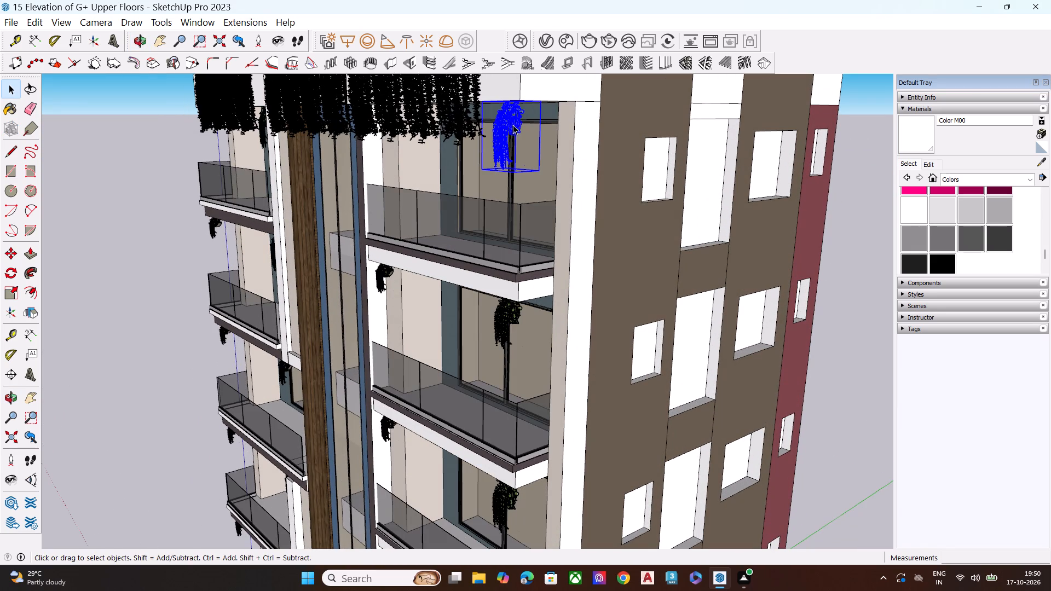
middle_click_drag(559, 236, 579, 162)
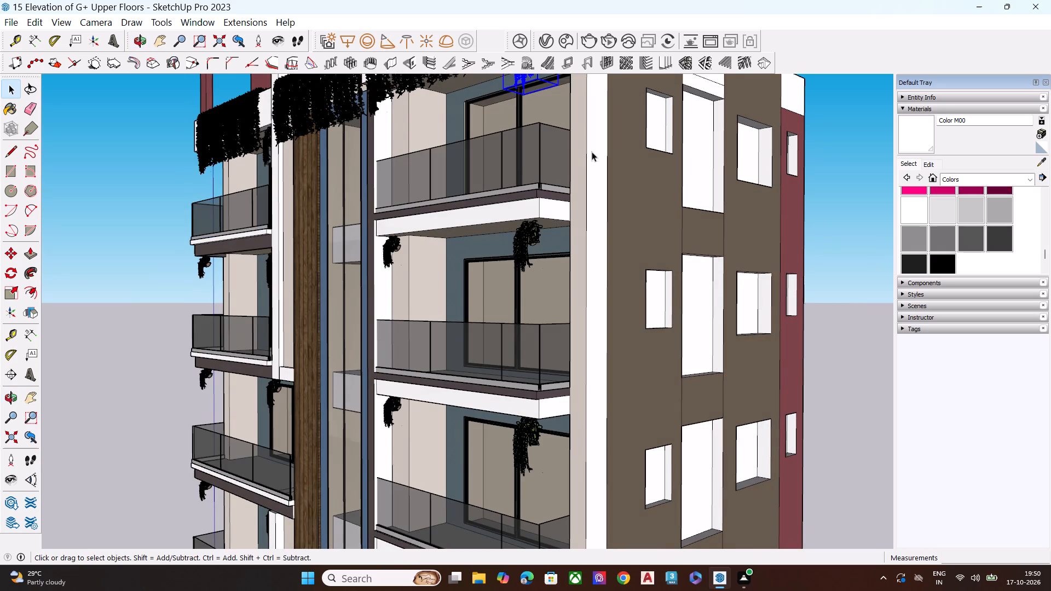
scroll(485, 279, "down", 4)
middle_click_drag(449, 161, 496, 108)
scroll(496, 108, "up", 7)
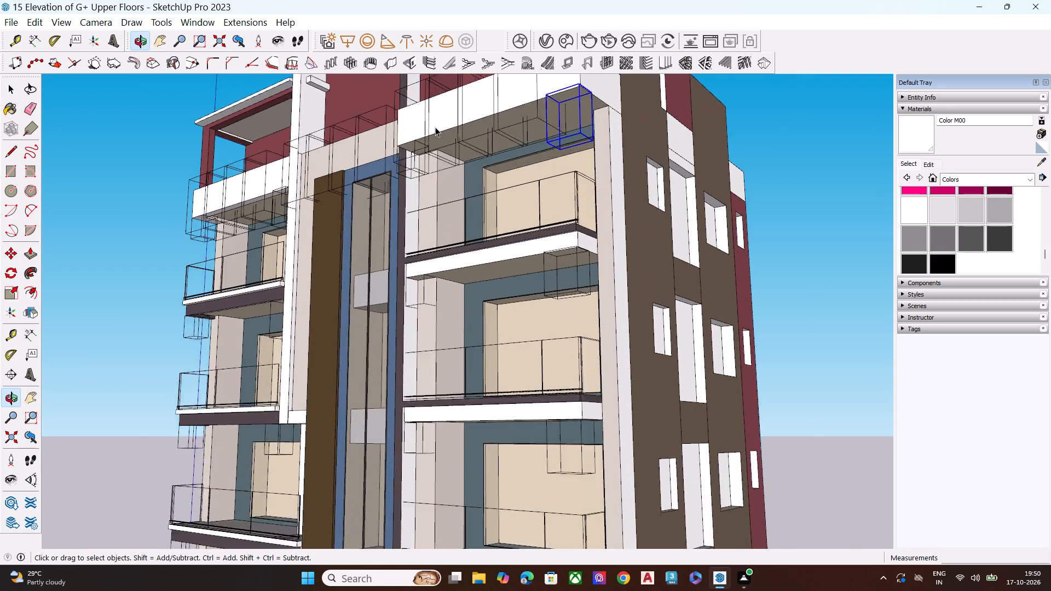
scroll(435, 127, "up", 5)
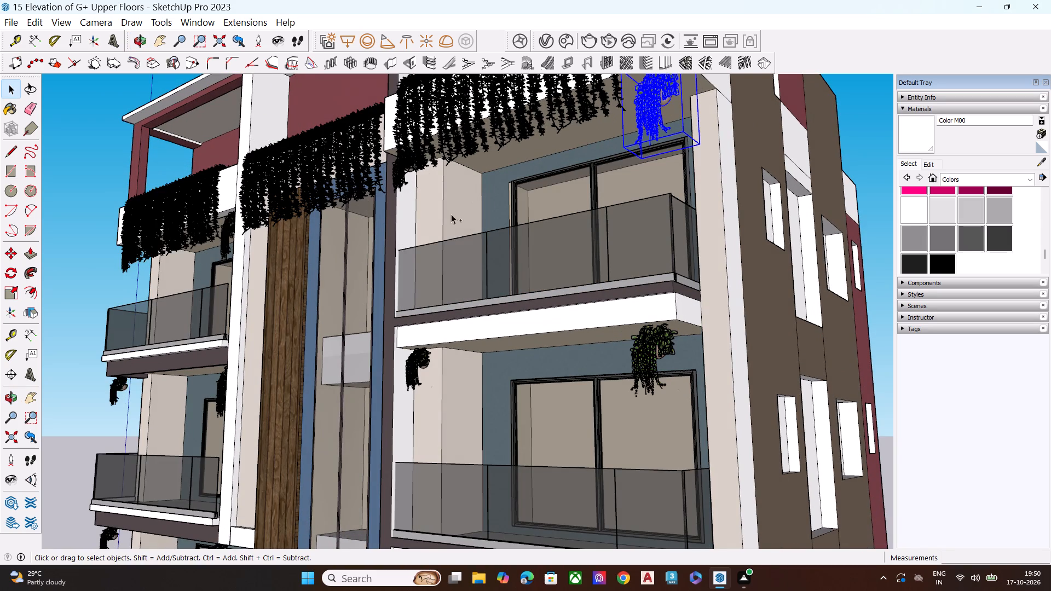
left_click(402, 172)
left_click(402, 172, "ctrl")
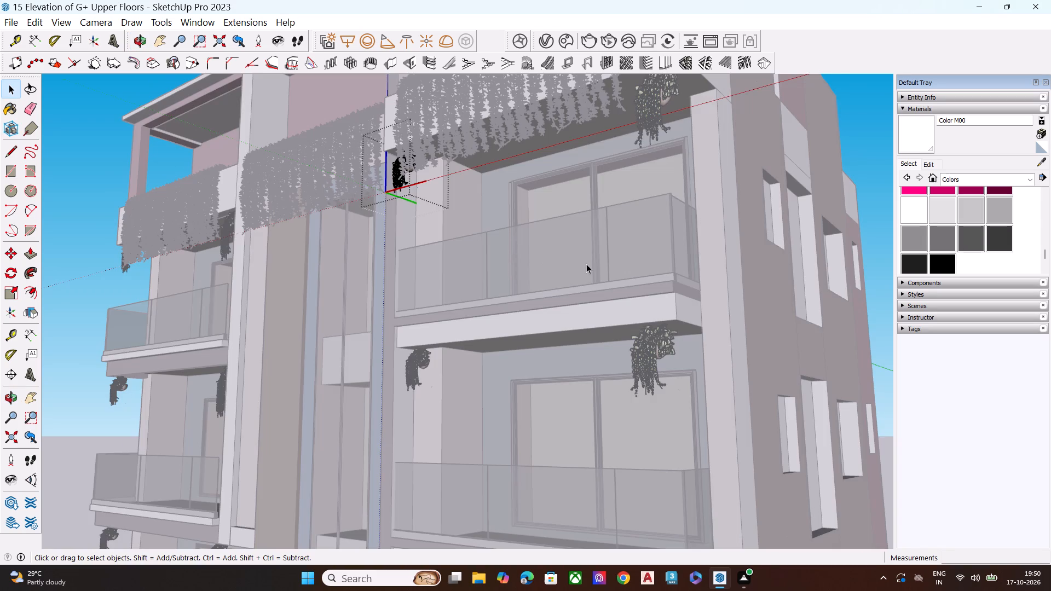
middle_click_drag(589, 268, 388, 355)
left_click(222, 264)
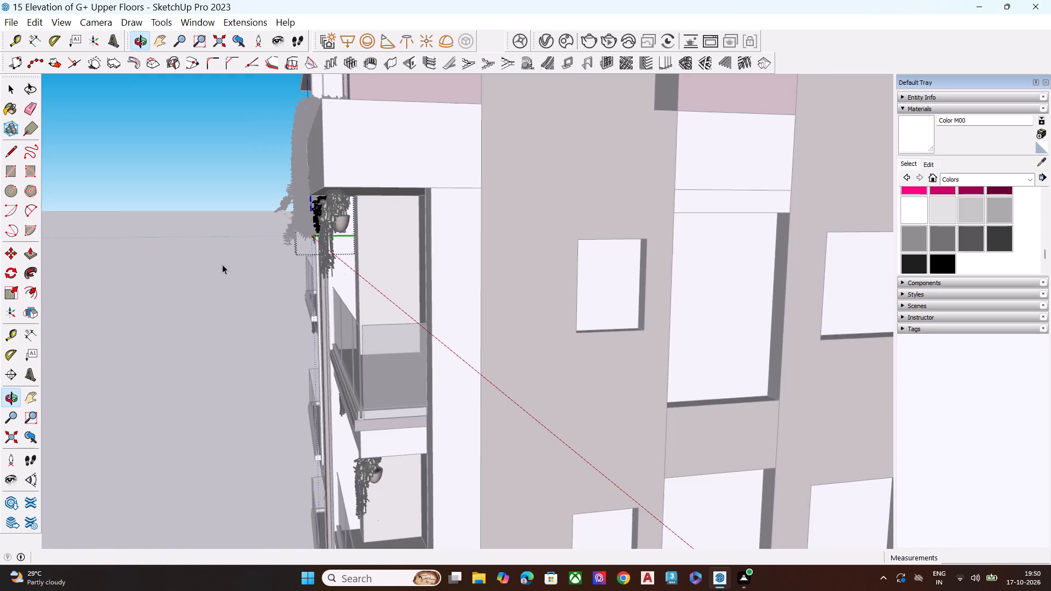
Copy the right block's top-floor pair of hanging plants from the top slab's outer lower corner down towards the balconies still without plants.
scroll(209, 259, "up", 1)
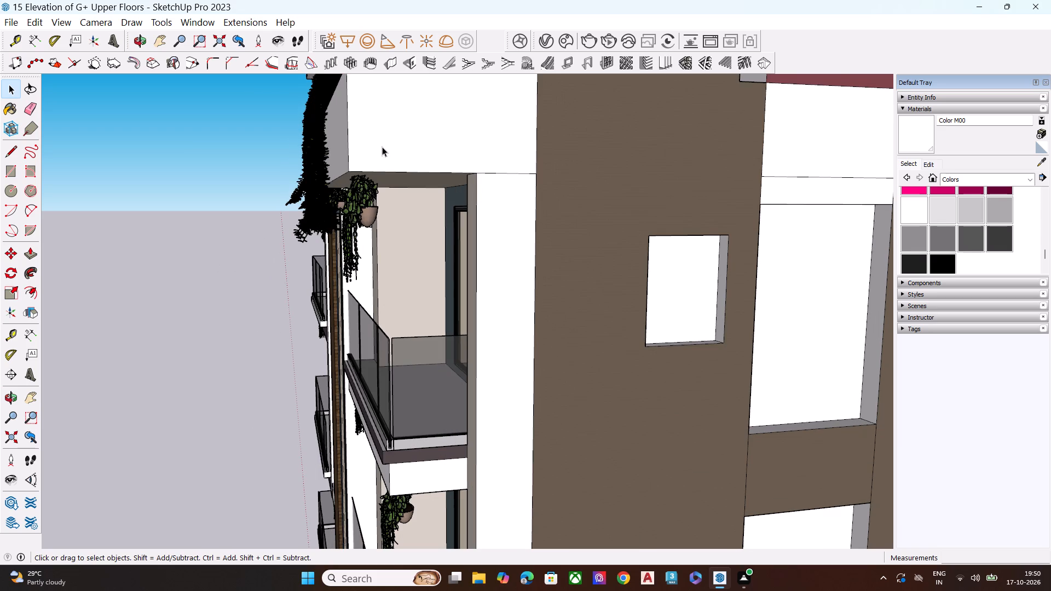
scroll(387, 148, "up", 1)
middle_click_drag(392, 152, 575, 248)
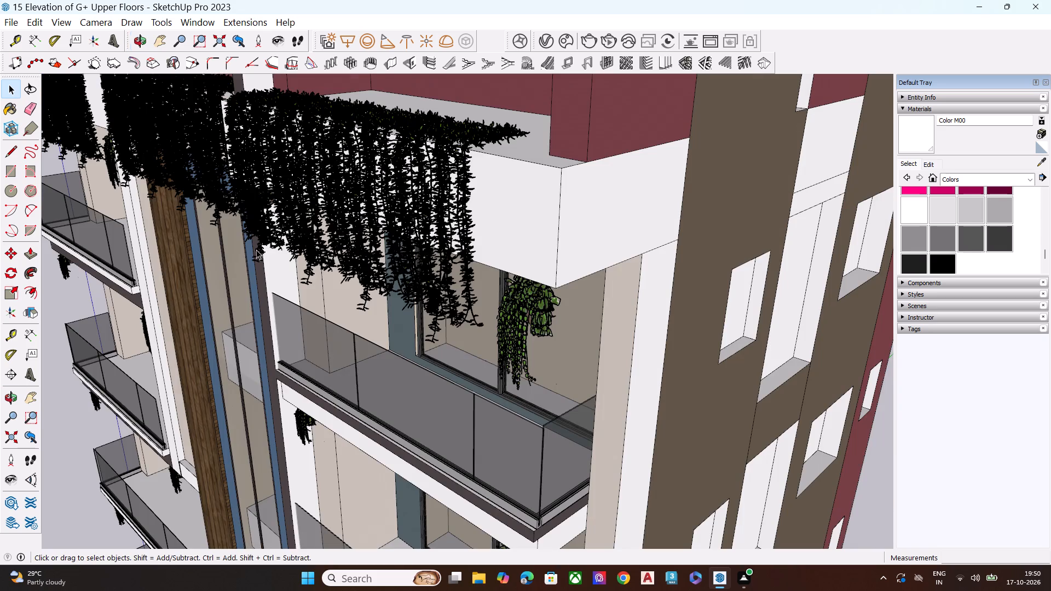
scroll(449, 292, "down", 10)
middle_click_drag(533, 261, 534, 259)
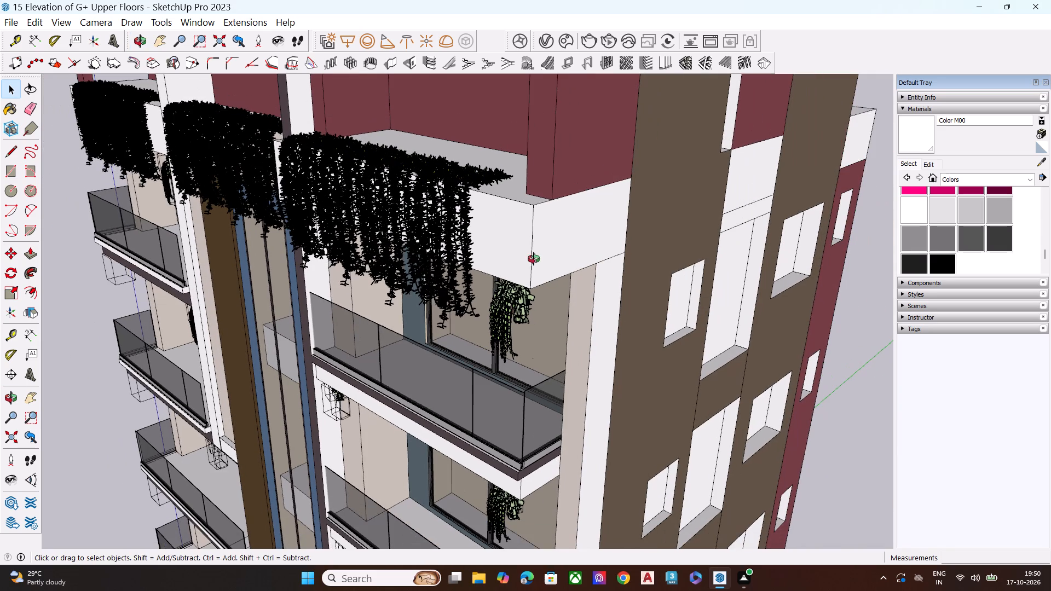
middle_click_drag(534, 259, 559, 193)
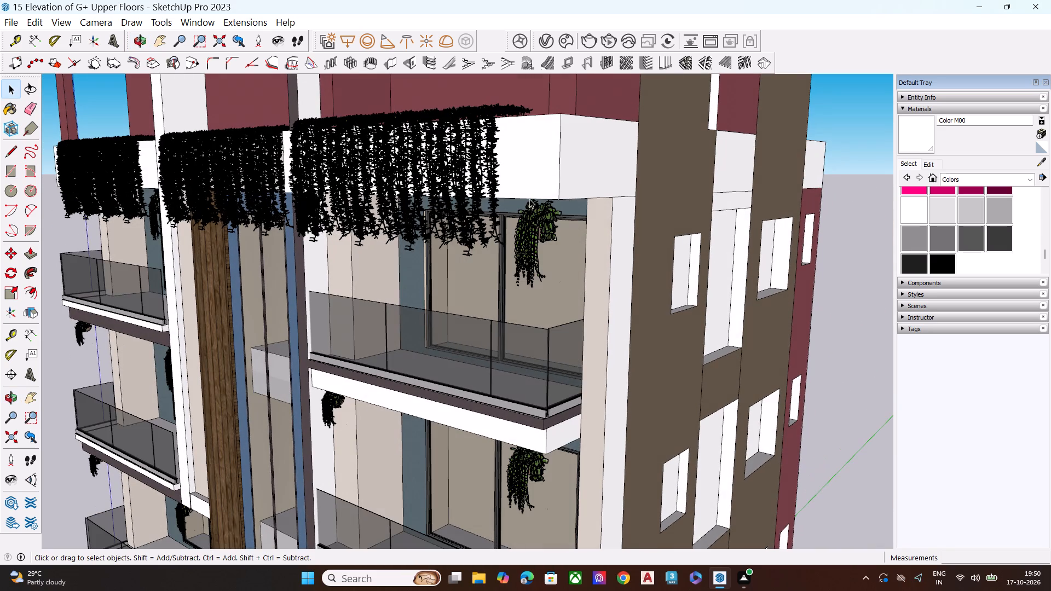
key("space")
left_click(526, 221)
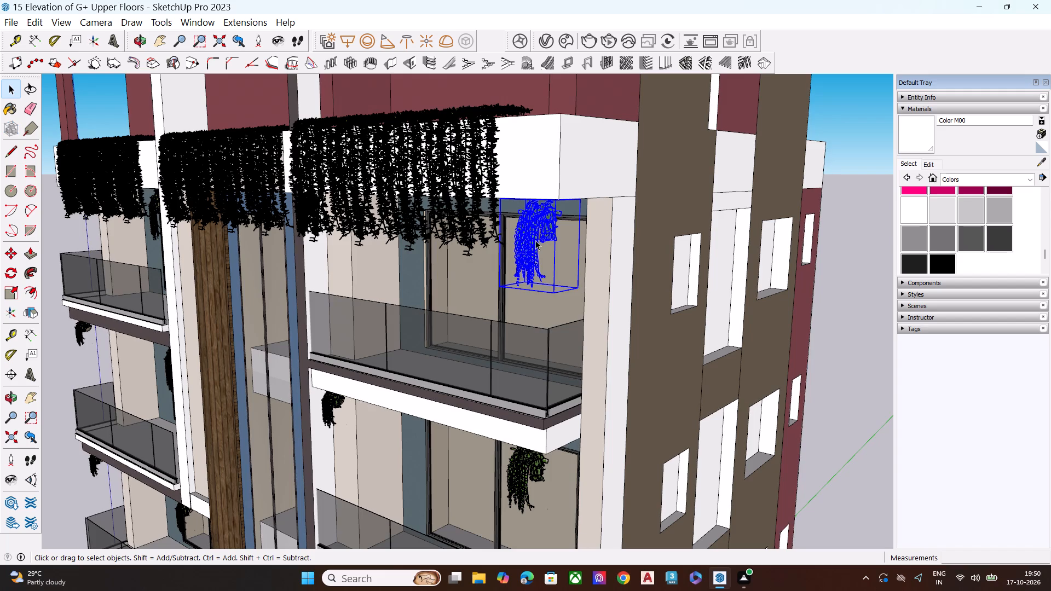
middle_click_drag(538, 197, 691, 191)
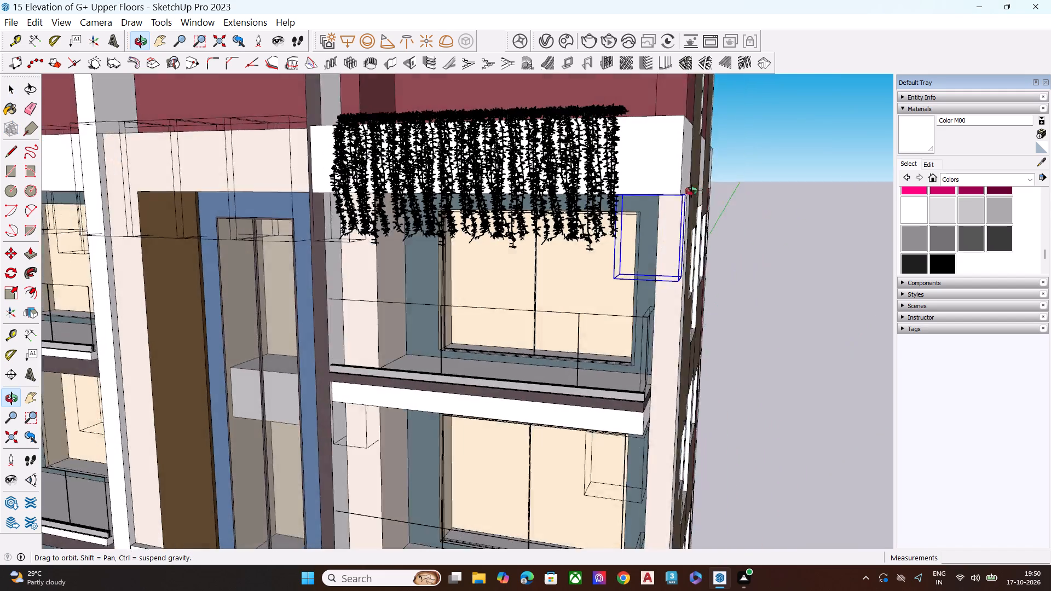
middle_click_drag(691, 191, 699, 190)
left_click(355, 205, "ctrl")
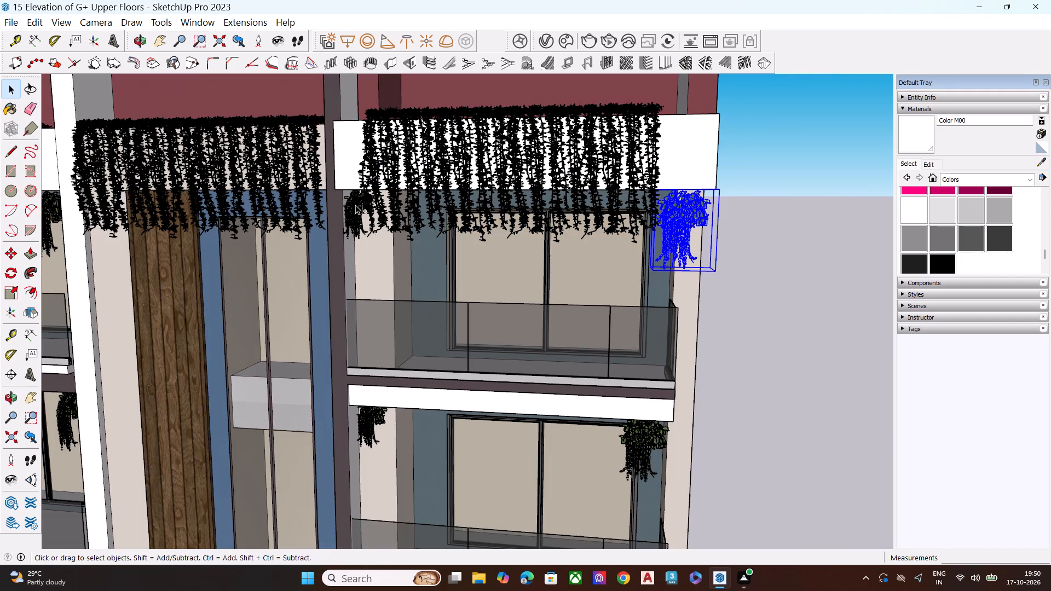
middle_click_drag(576, 253, 285, 241)
scroll(285, 241, "up", 1)
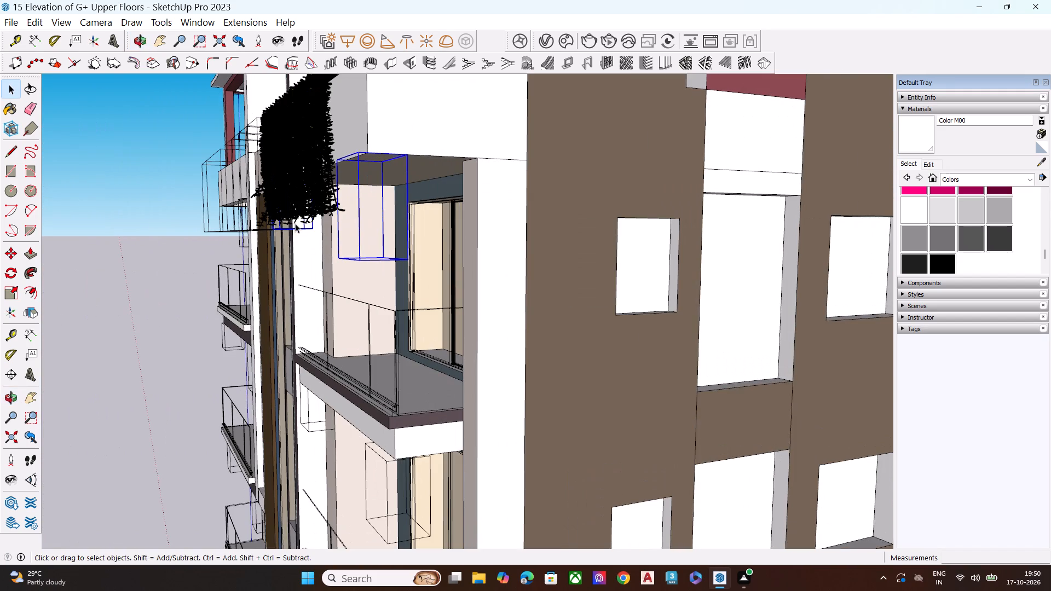
key("m")
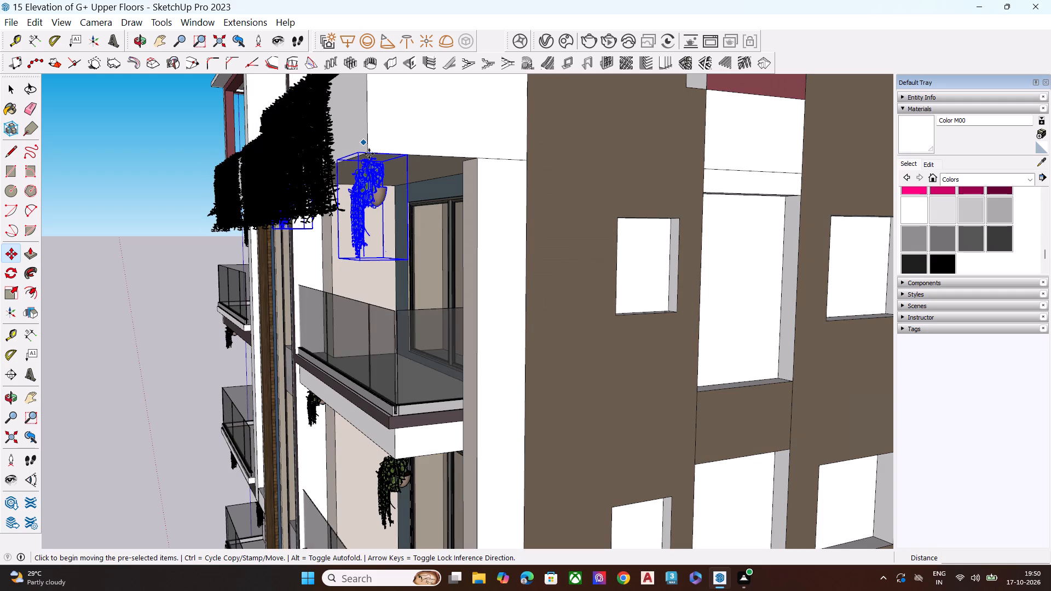
scroll(417, 166, "up", 11)
scroll(374, 144, "up", 1)
scroll(374, 144, "down", 1)
scroll(374, 144, "up", 1)
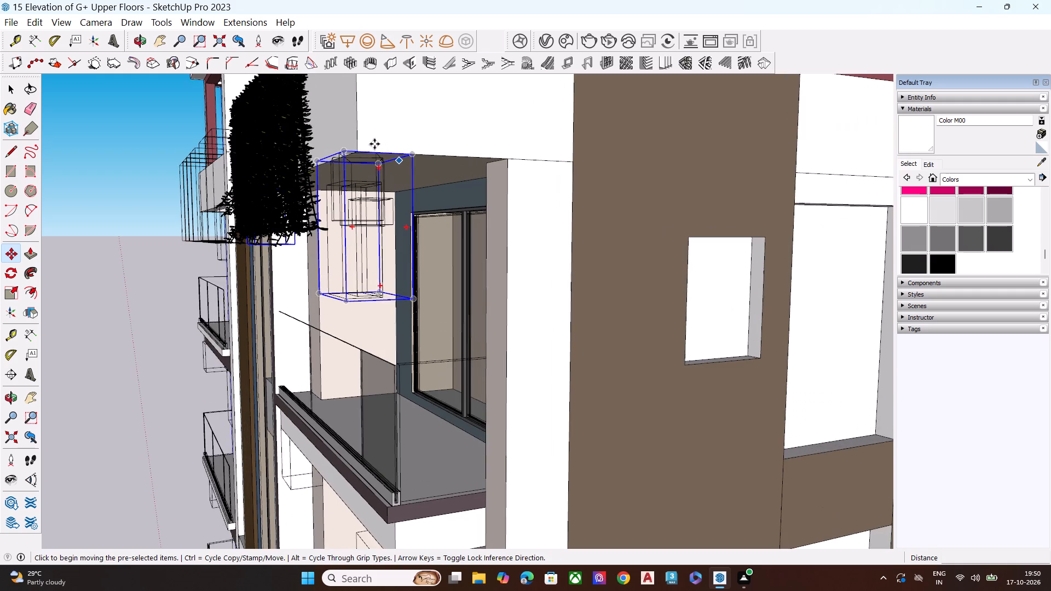
scroll(374, 144, "up", 13)
scroll(352, 154, "down", 1)
scroll(352, 154, "up", 2)
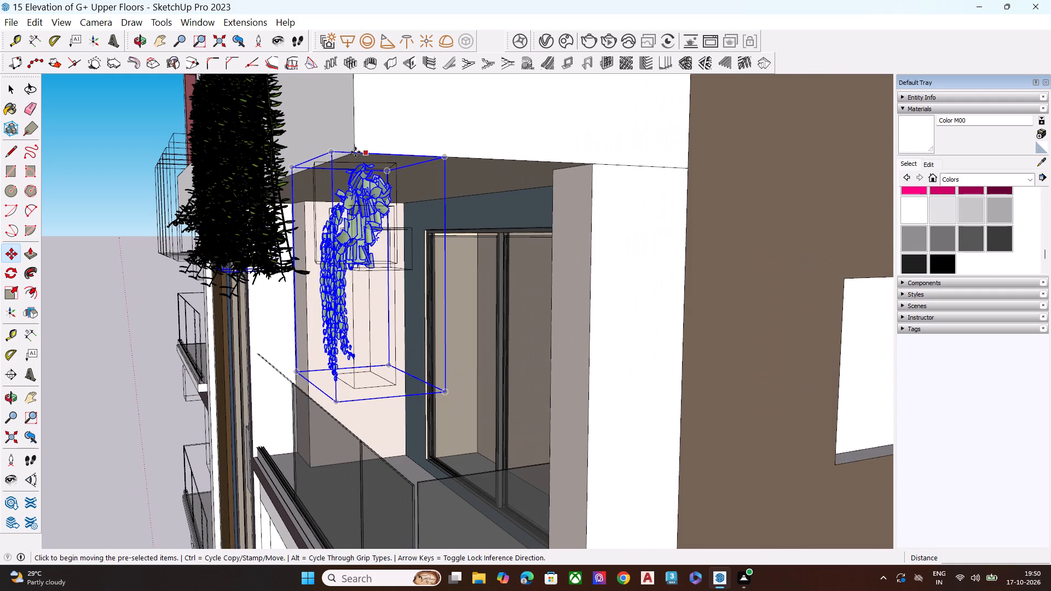
middle_click_drag(320, 173, 303, 259)
scroll(338, 194, "up", 2)
scroll(360, 160, "down", 2)
scroll(363, 155, "up", 2)
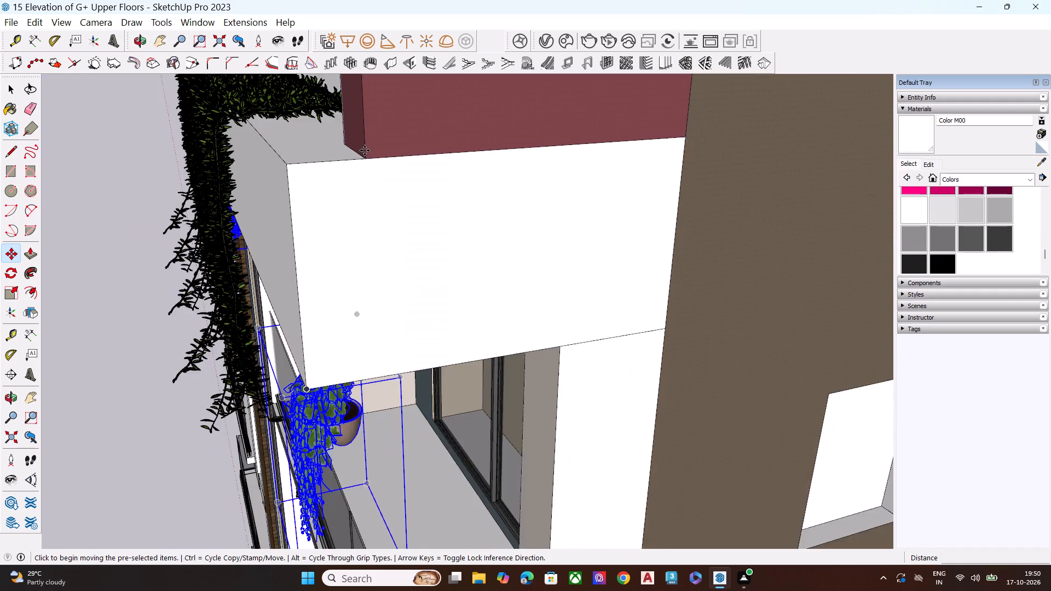
scroll(365, 150, "up", 4)
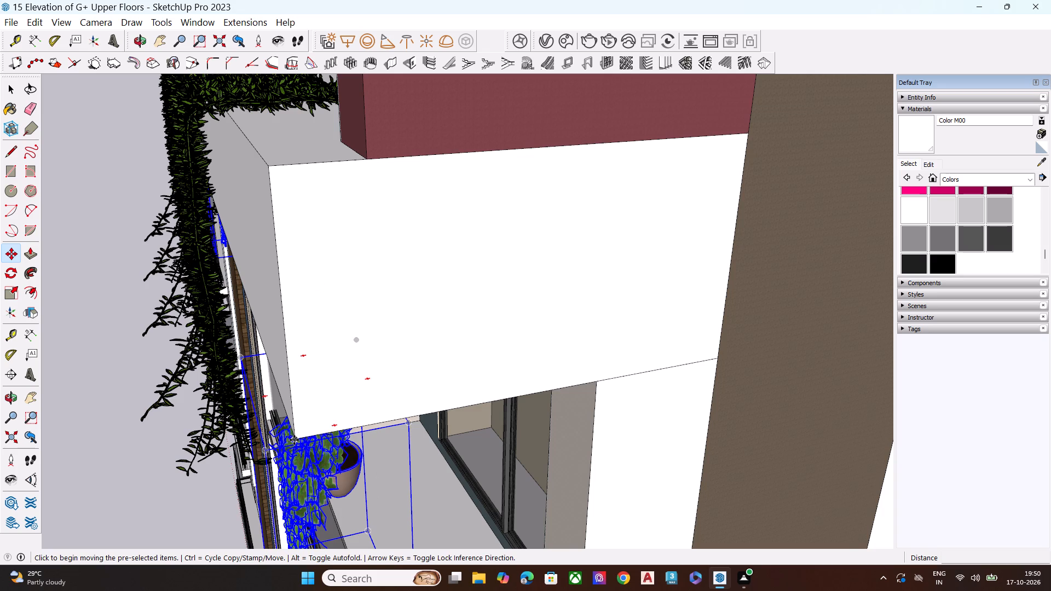
left_click(296, 439)
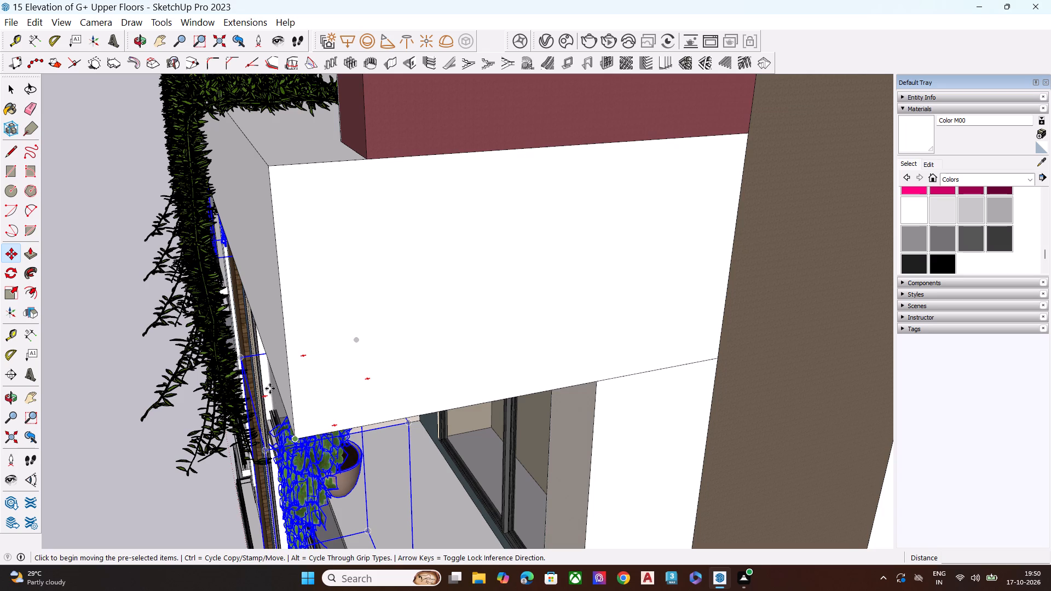
scroll(238, 229, "down", 6)
scroll(238, 229, "up", 5)
scroll(238, 229, "down", 2)
scroll(308, 228, "down", 9)
scroll(319, 231, "up", 1)
scroll(350, 226, "down", 6)
scroll(352, 227, "up", 1)
scroll(352, 227, "down", 4)
scroll(352, 227, "up", 2)
scroll(352, 227, "down", 18)
scroll(356, 226, "down", 4)
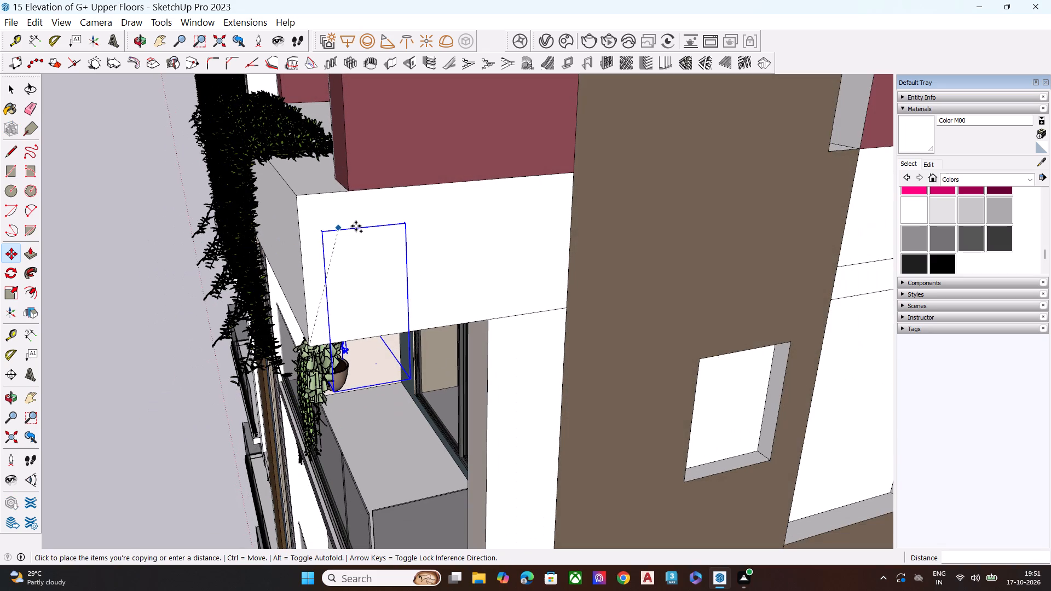
scroll(356, 226, "down", 6)
scroll(356, 226, "up", 4)
scroll(356, 226, "down", 18)
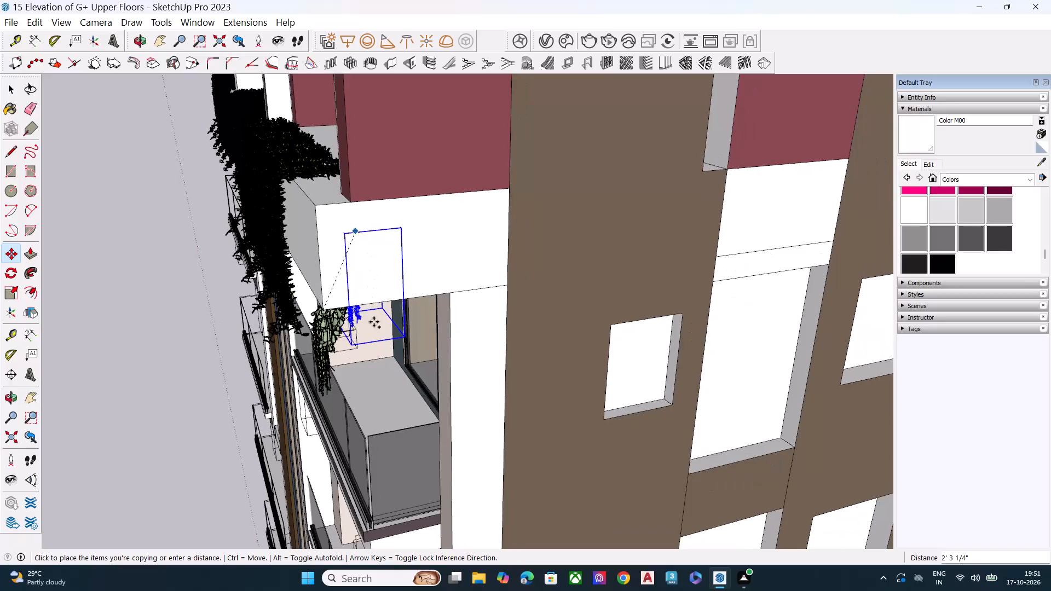
middle_click_drag(406, 375, 467, 240)
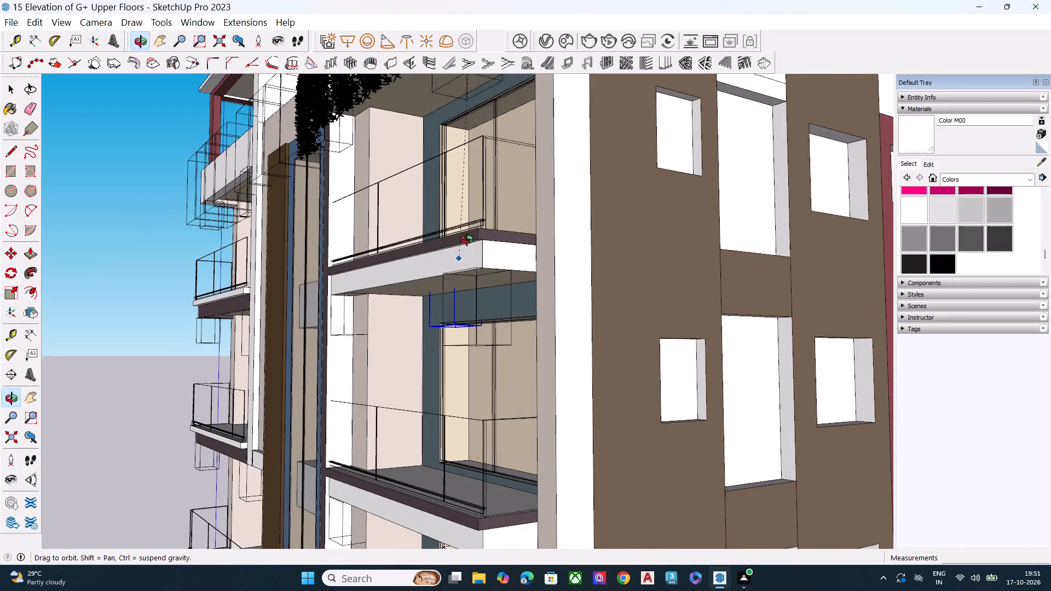
scroll(477, 275, "up", 4)
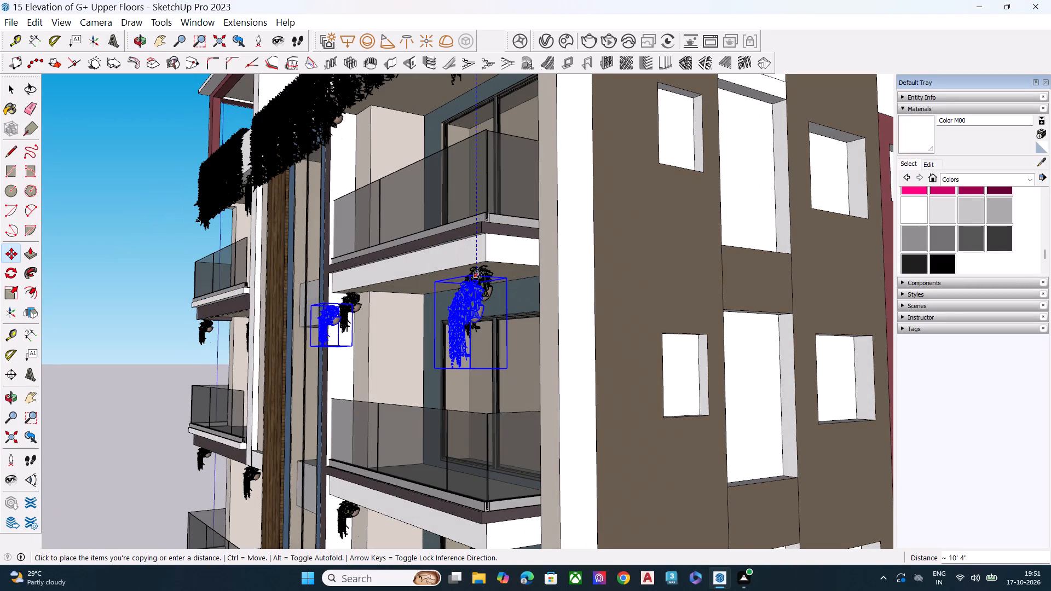
scroll(360, 253, "down", 17)
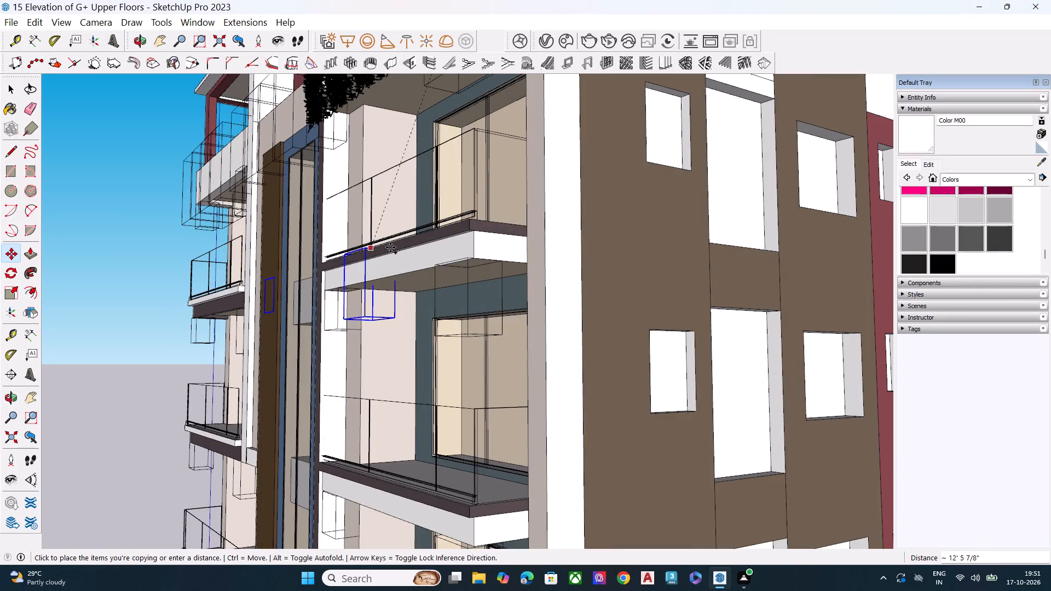
scroll(390, 247, "down", 2)
scroll(390, 247, "up", 1)
scroll(390, 247, "down", 7)
scroll(383, 381, "up", 7)
scroll(424, 353, "up", 3)
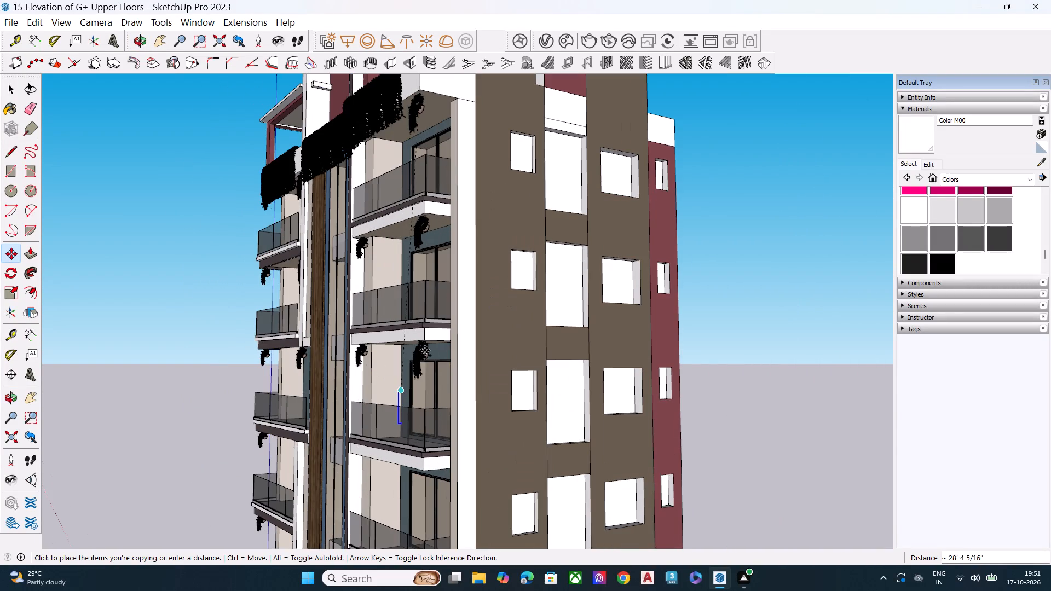
scroll(425, 350, "up", 5)
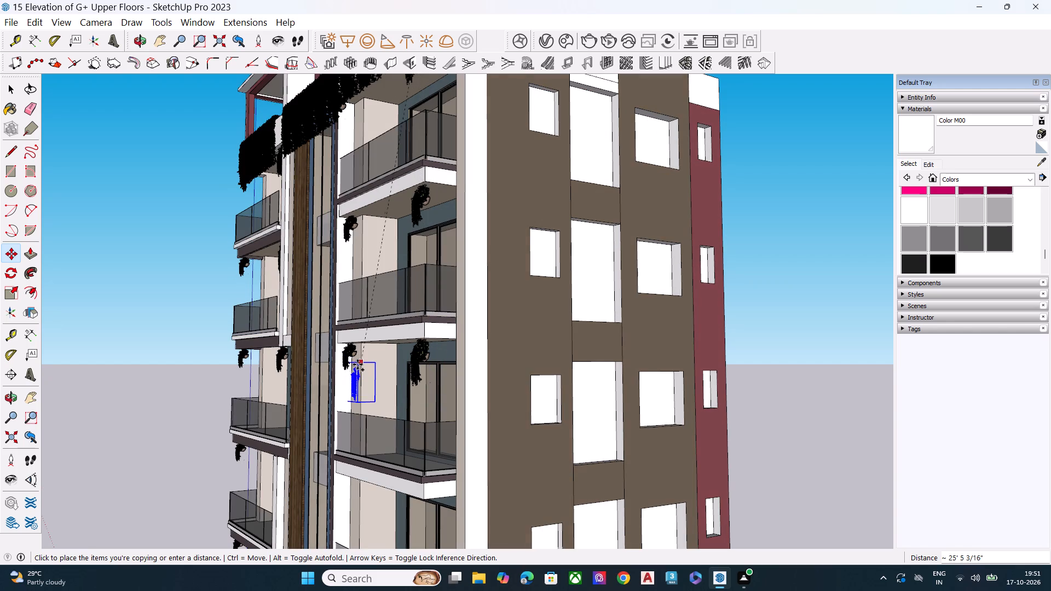
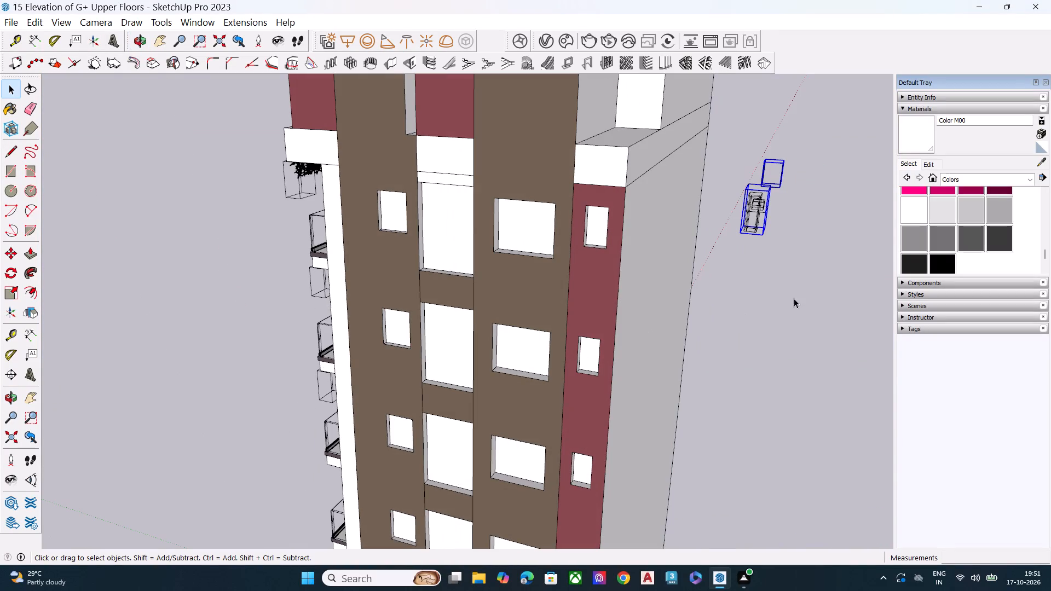
Move the selected pair of hanging plants about 47' to the outer lower corner of the right block's next balcony slab without plants, and deselect.
scroll(718, 203, "up", 1)
scroll(718, 203, "down", 1)
scroll(718, 203, "up", 4)
key("m")
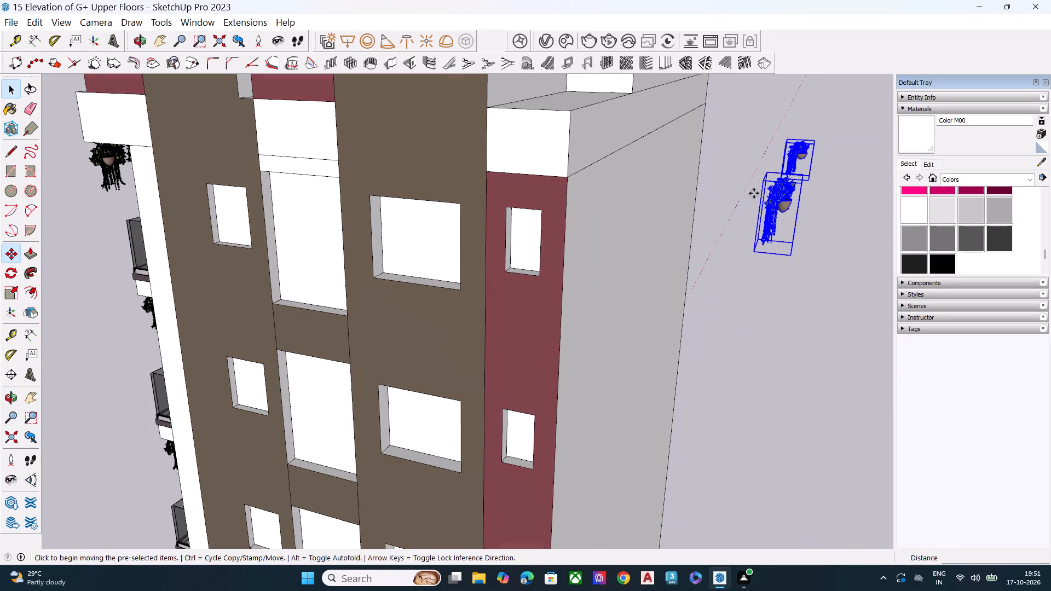
scroll(765, 187, "up", 2)
scroll(761, 184, "down", 4)
scroll(761, 184, "up", 2)
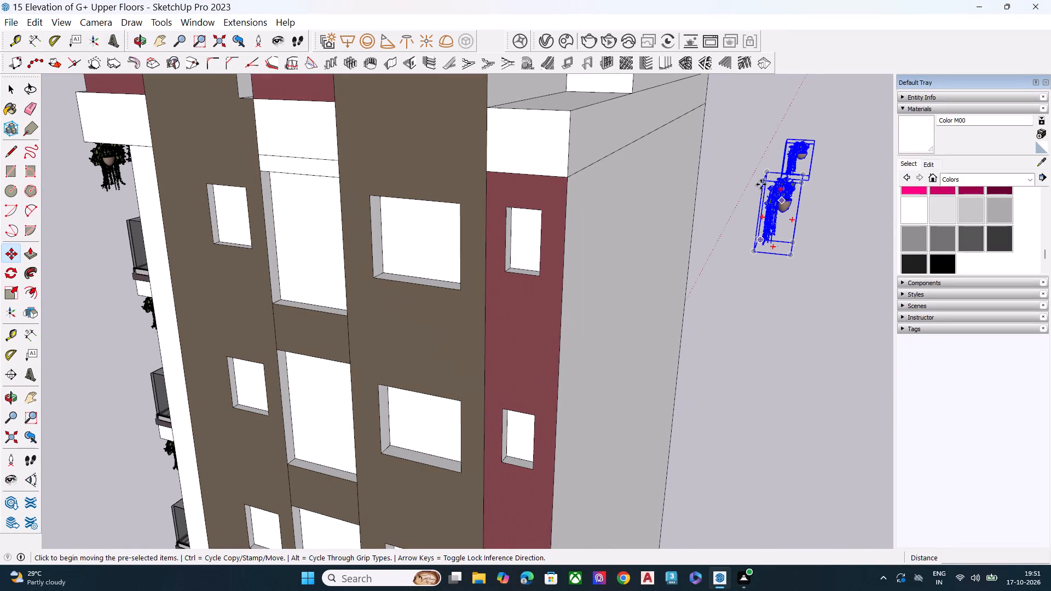
left_click(762, 183)
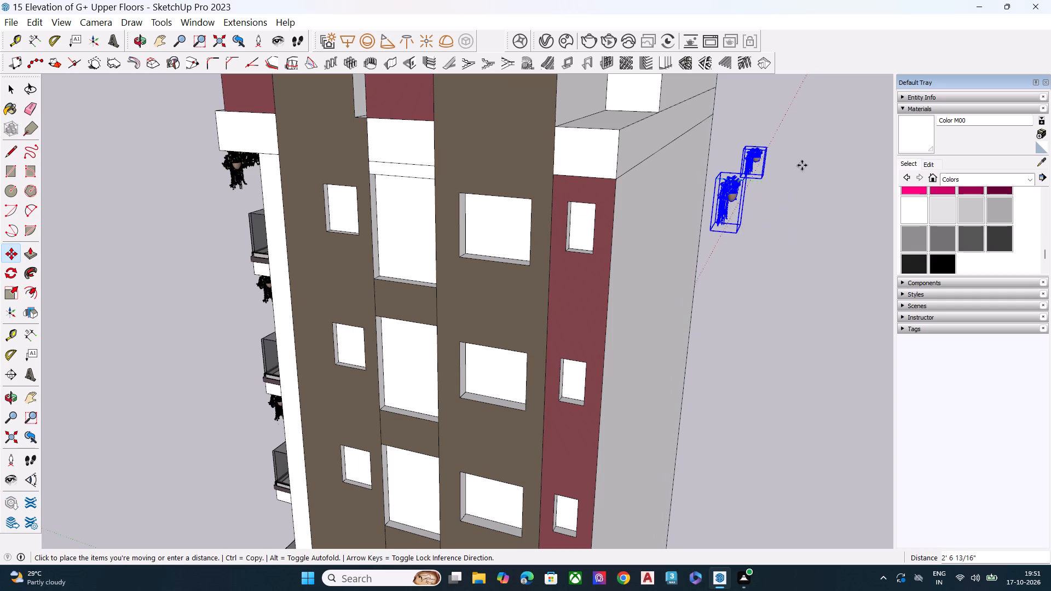
scroll(830, 182, "down", 10)
scroll(830, 186, "up", 1)
scroll(830, 186, "down", 6)
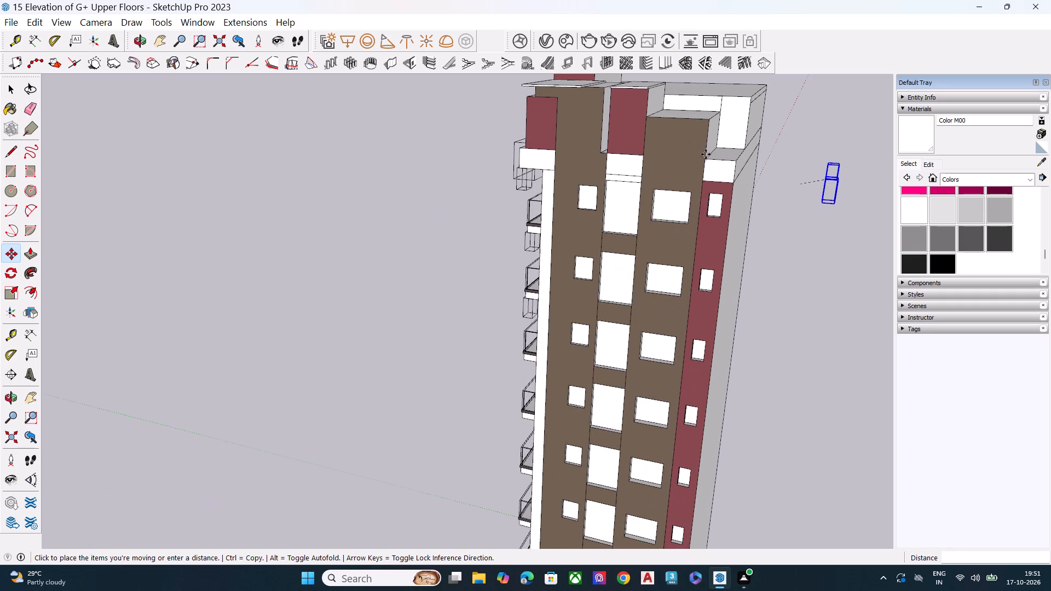
scroll(694, 157, "down", 3)
middle_click_drag(583, 225, 748, 118)
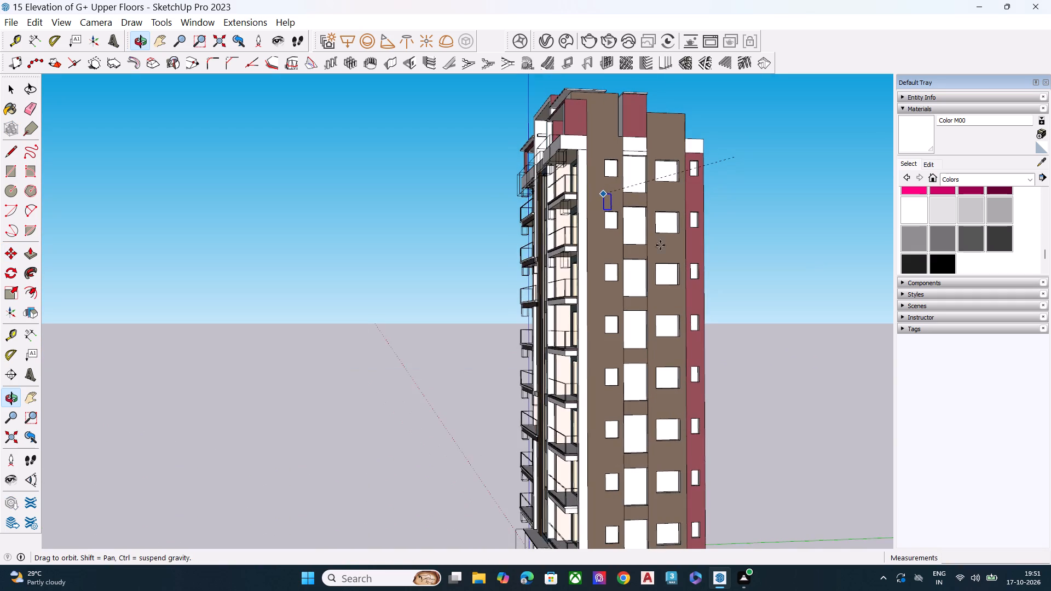
scroll(560, 330, "up", 8)
scroll(562, 331, "down", 1)
scroll(562, 332, "up", 7)
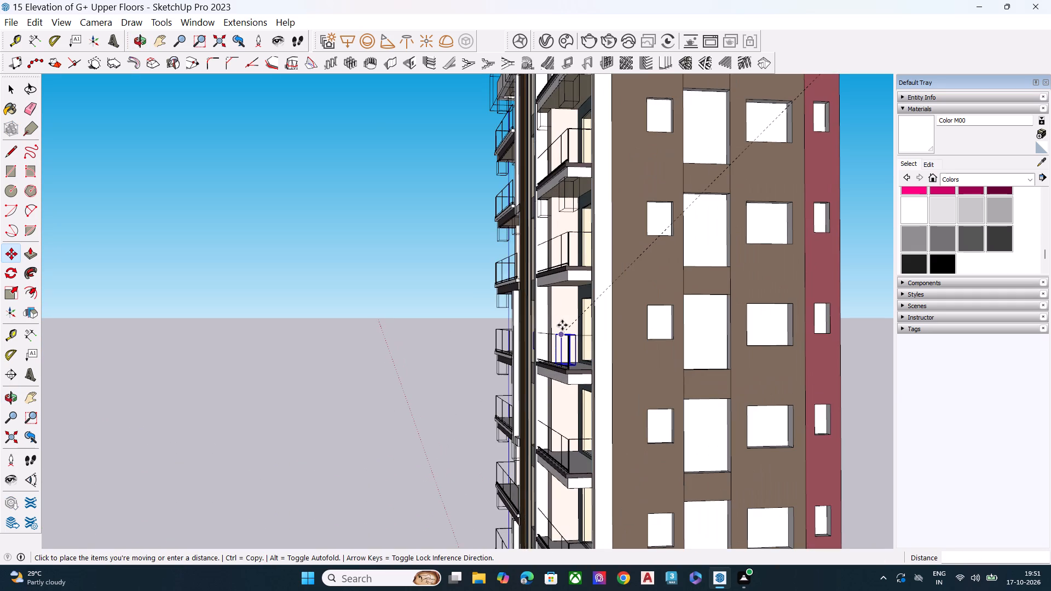
scroll(562, 325, "up", 3)
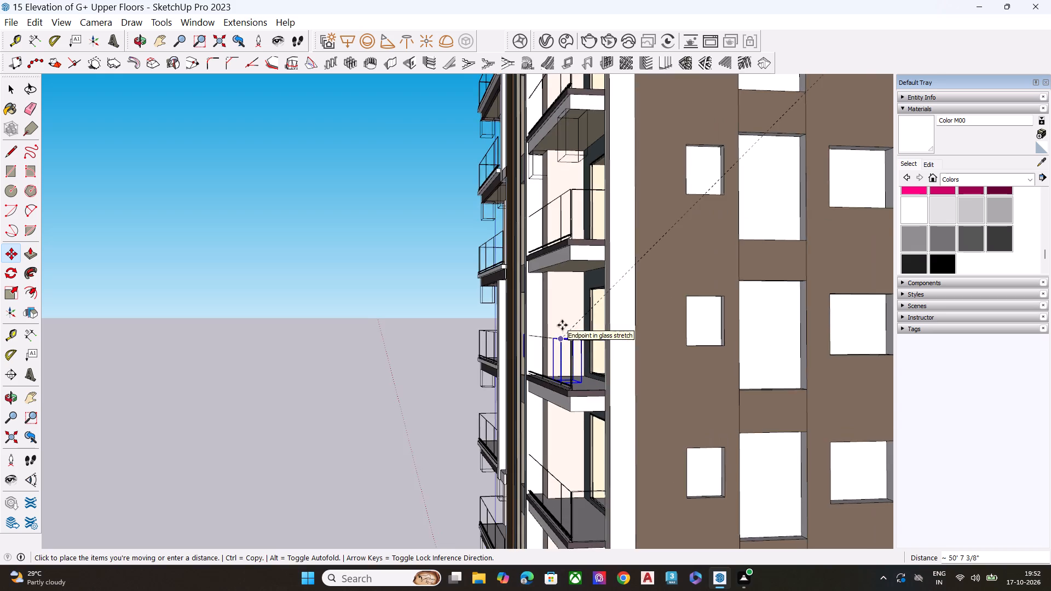
middle_click_drag(562, 322, 563, 262)
scroll(563, 206, "up", 8)
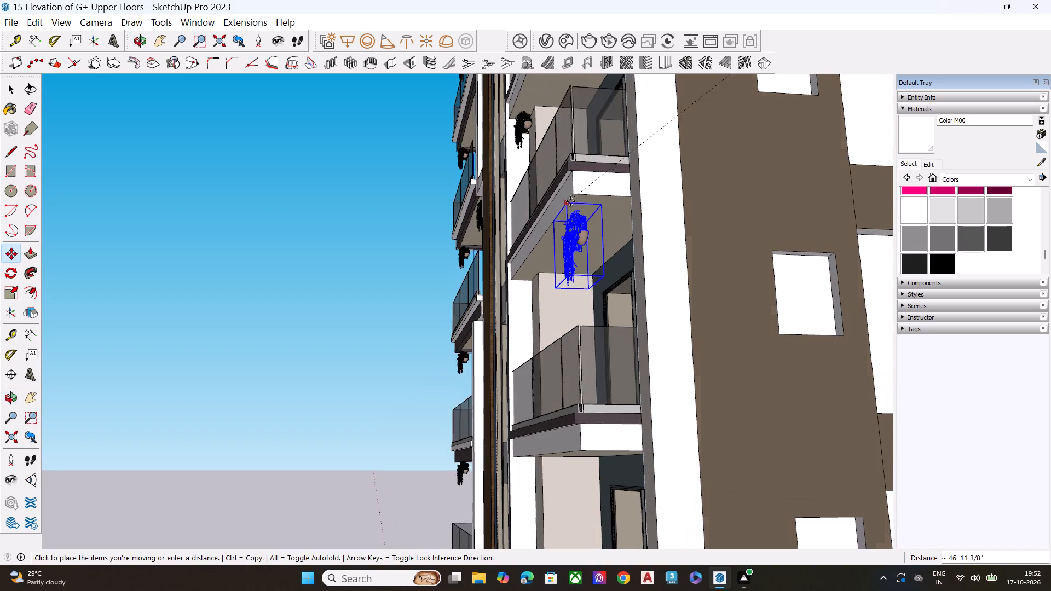
scroll(570, 201, "up", 6)
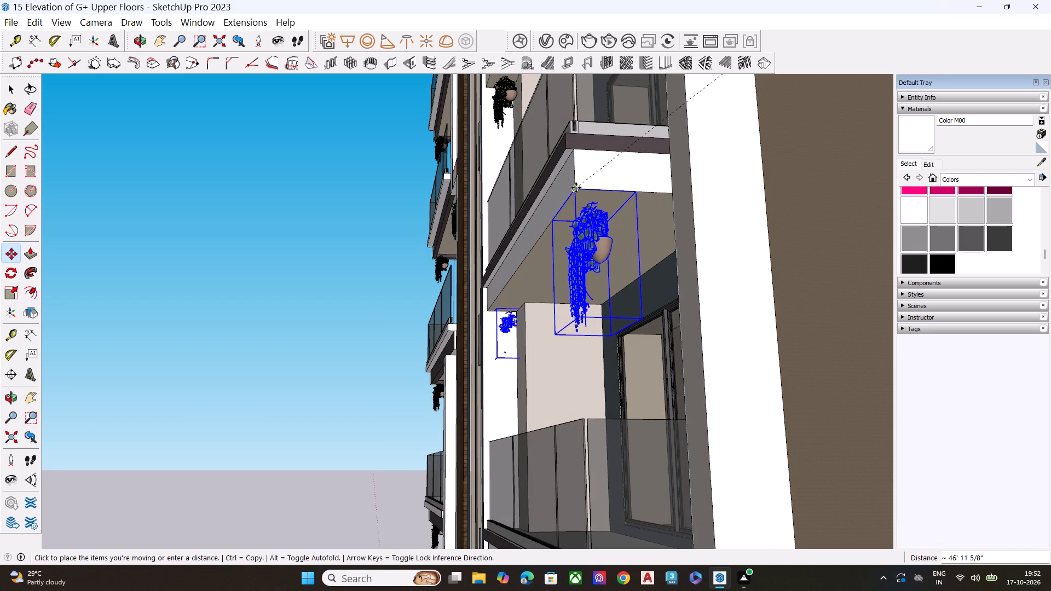
middle_click_drag(585, 186, 653, 263)
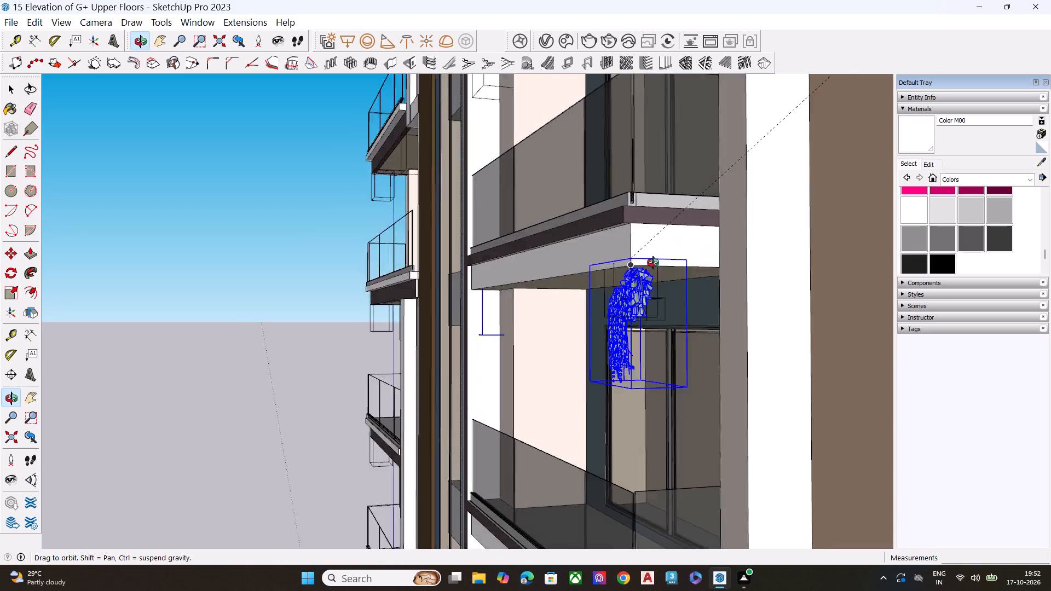
middle_click_drag(653, 263, 818, 275)
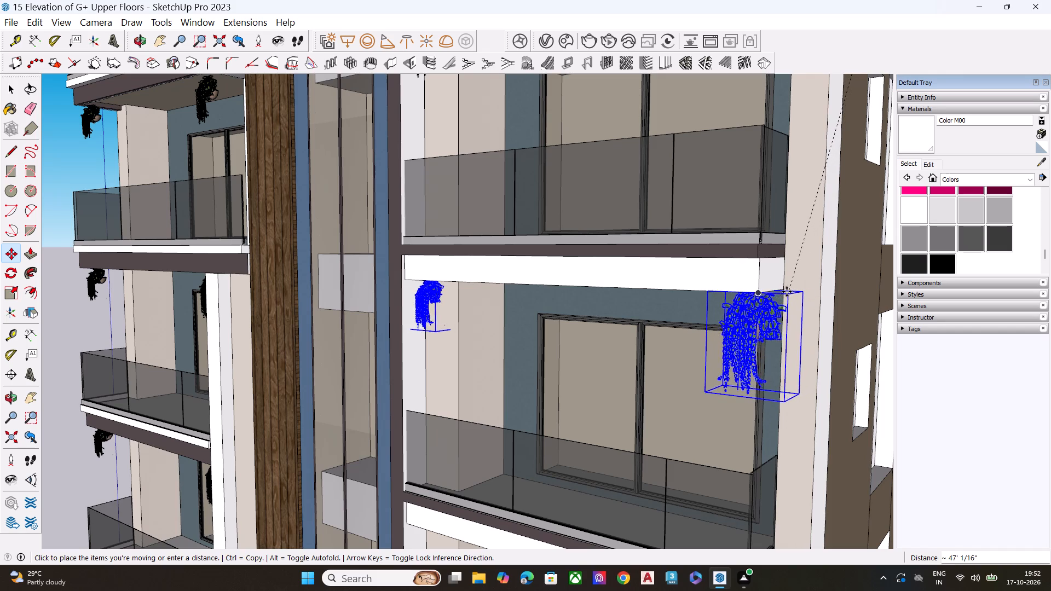
left_click(799, 294)
key("v")
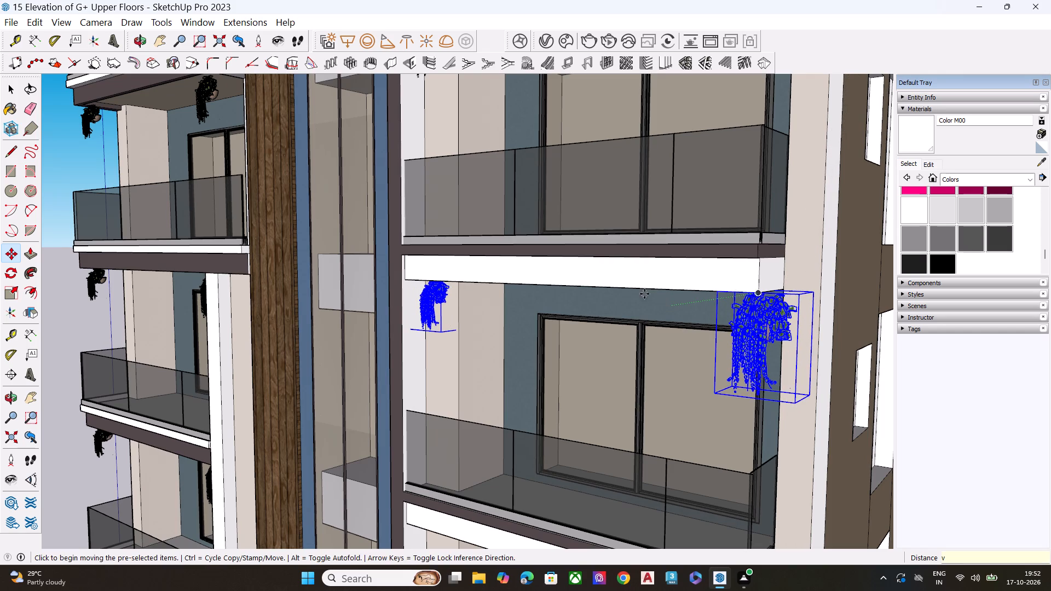
middle_click_drag(646, 276, 649, 222)
scroll(644, 272, "down", 1)
key("space")
left_click(60, 329)
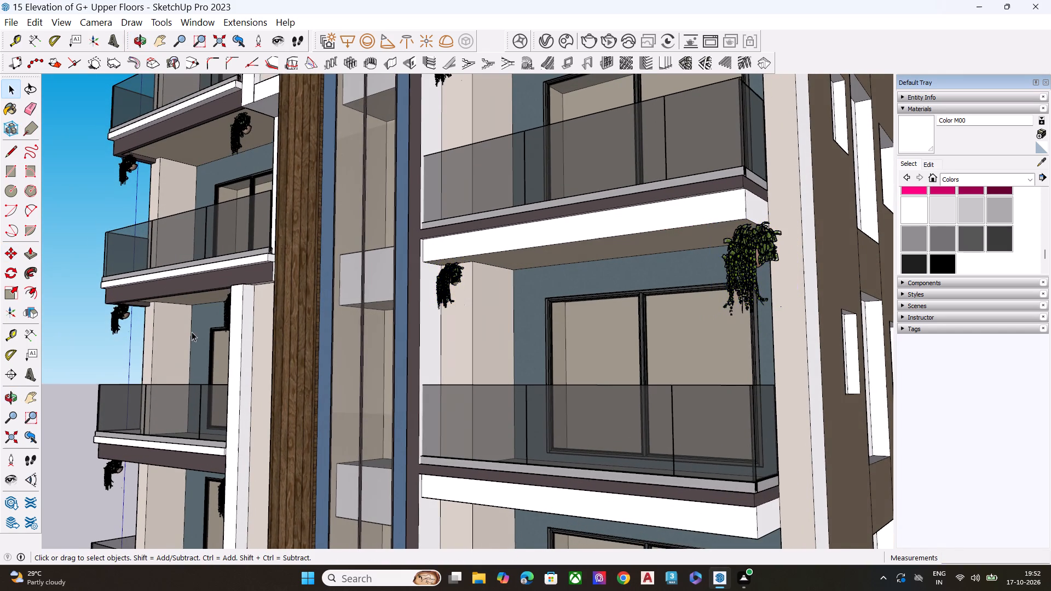
Shift the new pair's inner hanging plant about 7 1/16" toward the front edge of the balcony slab above it, and deselect.
scroll(376, 289, "up", 2)
middle_click_drag(383, 273, 371, 222)
scroll(371, 222, "up", 8)
left_click(509, 251)
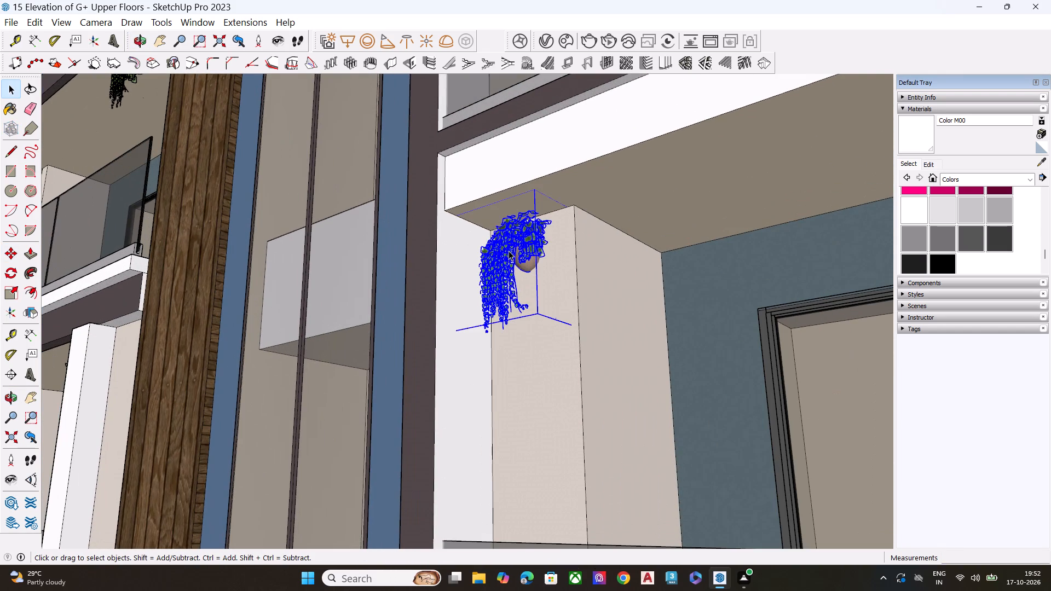
key("m")
left_click(586, 215)
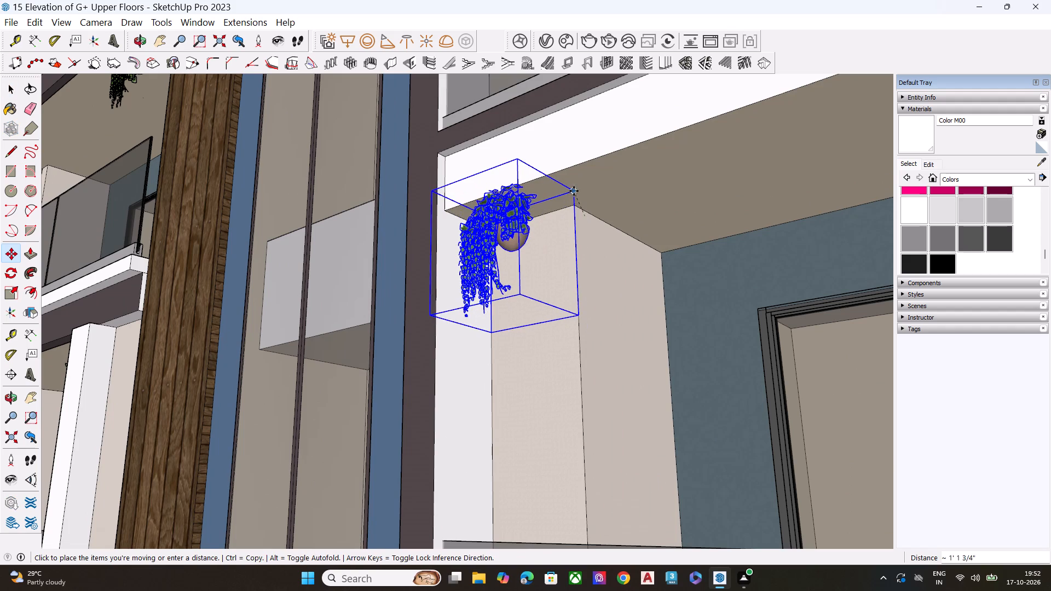
left_click(568, 204)
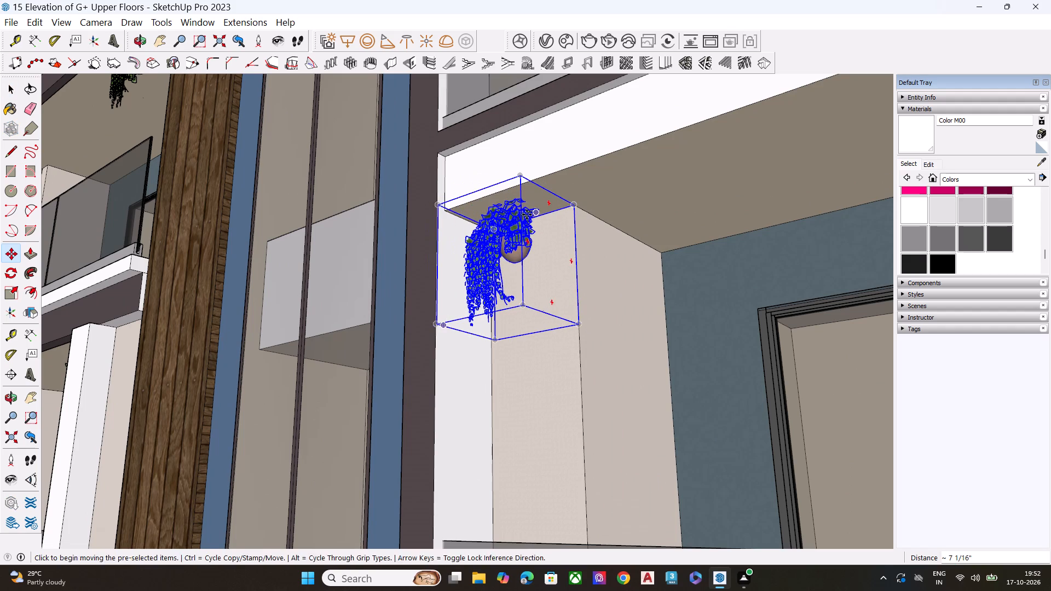
key("space")
scroll(438, 221, "down", 6)
scroll(419, 231, "down", 18)
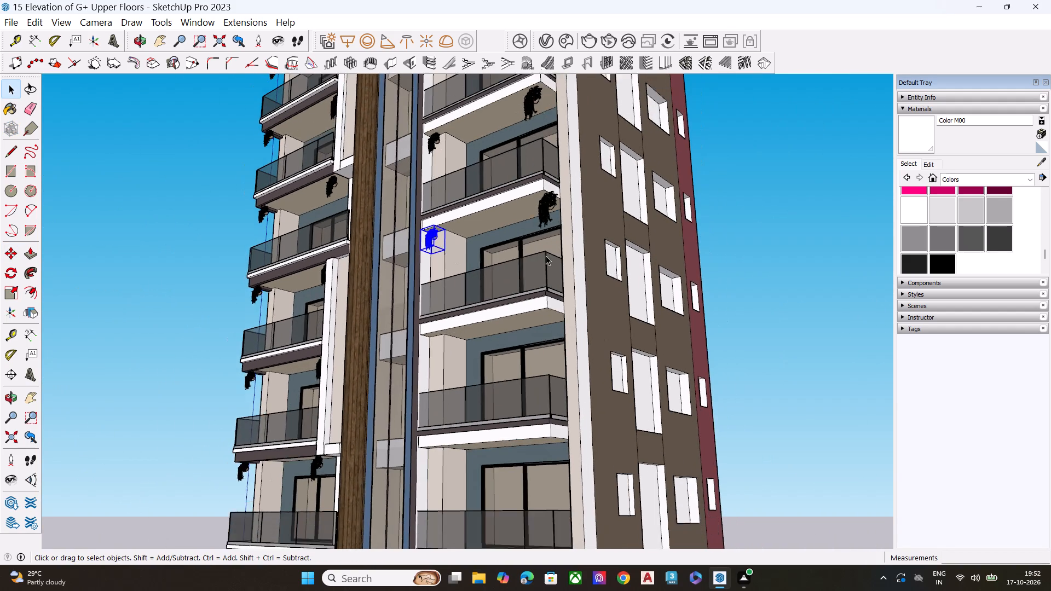
left_click(755, 253)
Move the same balcony's outer hanging plant slightly inward along the slab so it hangs beneath the outer corner, and deselect.
scroll(552, 219, "up", 1)
scroll(543, 215, "down", 2)
scroll(536, 211, "up", 11)
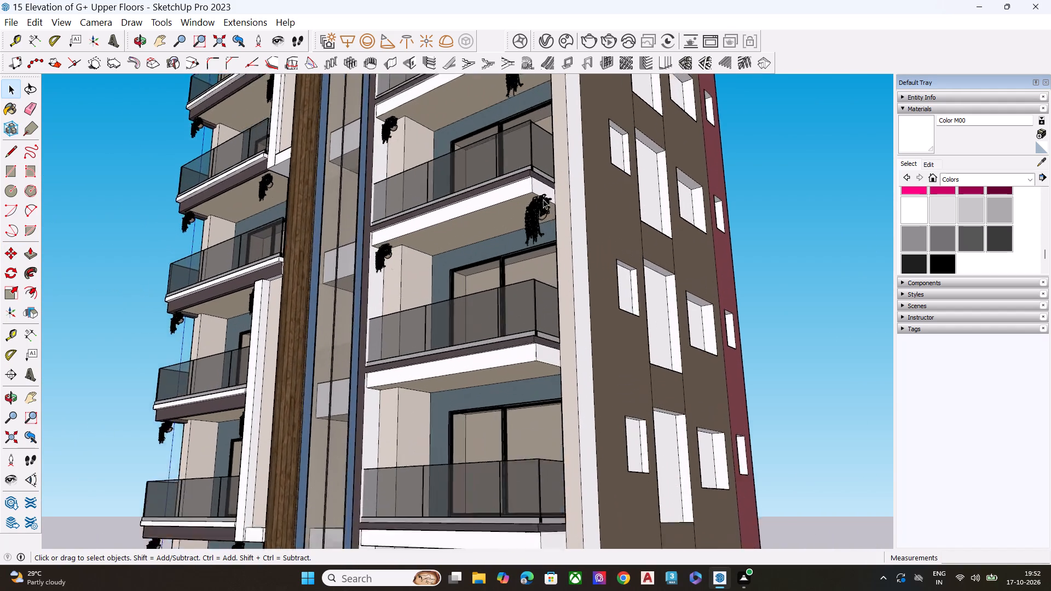
scroll(543, 199, "up", 6)
scroll(538, 216, "down", 2)
left_click(538, 216)
key("m")
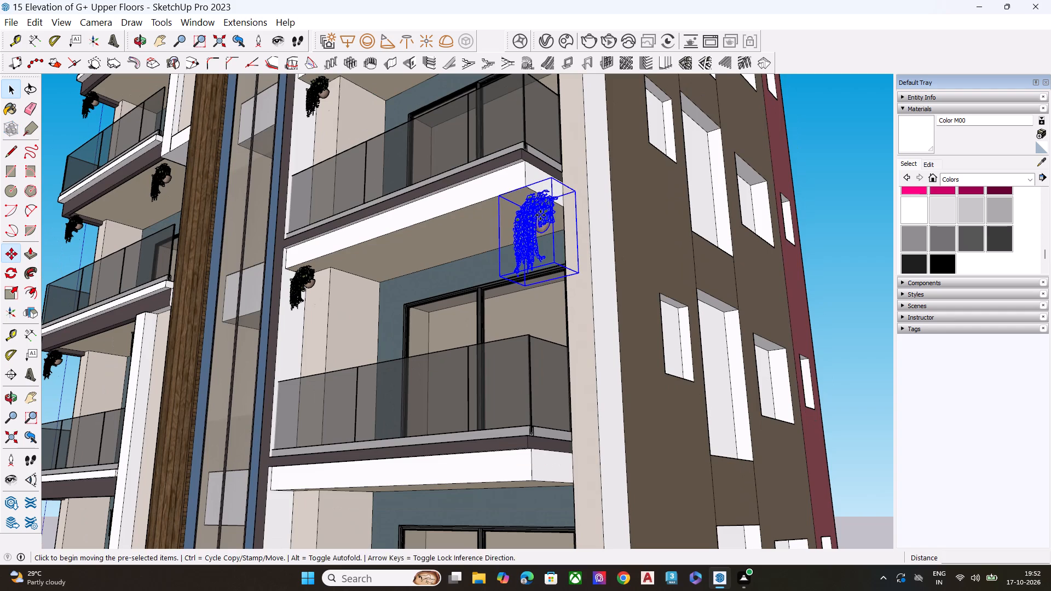
left_click(543, 214)
left_click(523, 215)
key("space")
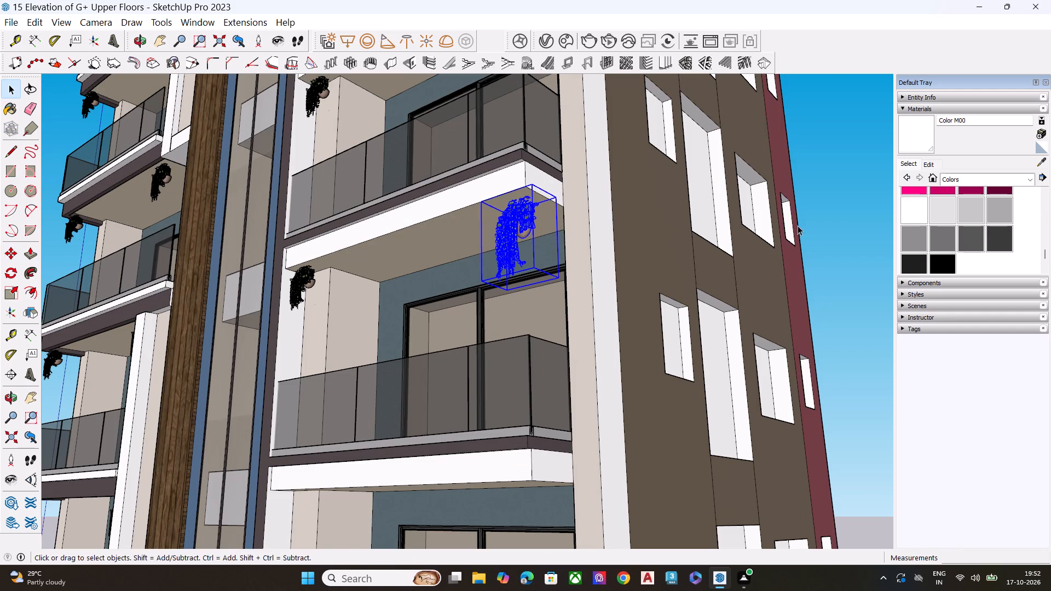
left_click(836, 224)
Shift the right block's inner hanging plant one floor higher about 3 3/16" along the slab, away from the central vertical frame.
middle_click_drag(828, 231, 910, 381)
middle_click_drag(402, 160, 444, 221)
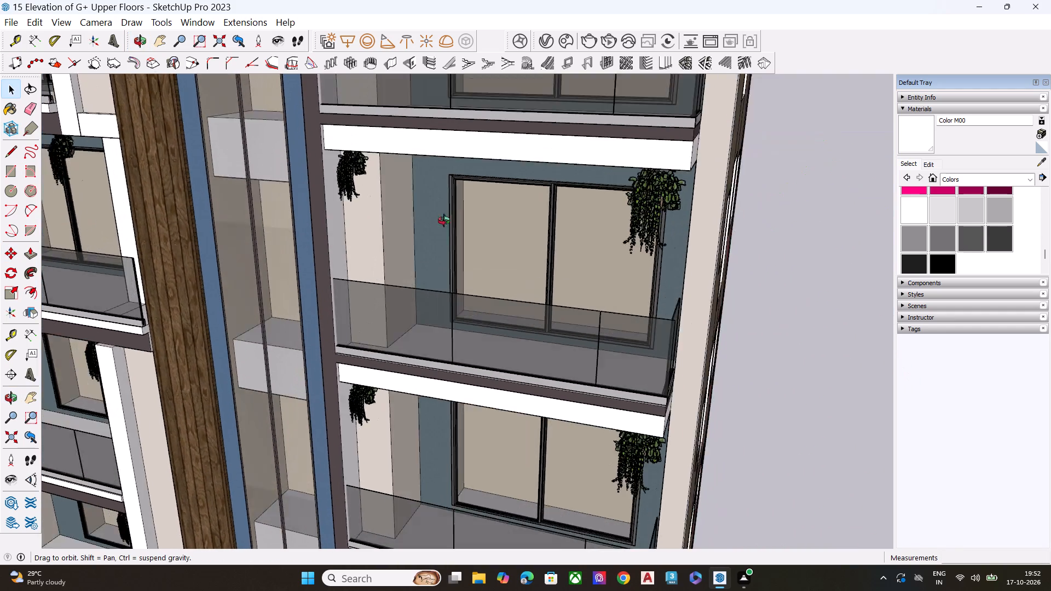
middle_click_drag(444, 221, 677, 244)
middle_click_drag(495, 186, 520, 98)
scroll(520, 98, "up", 11)
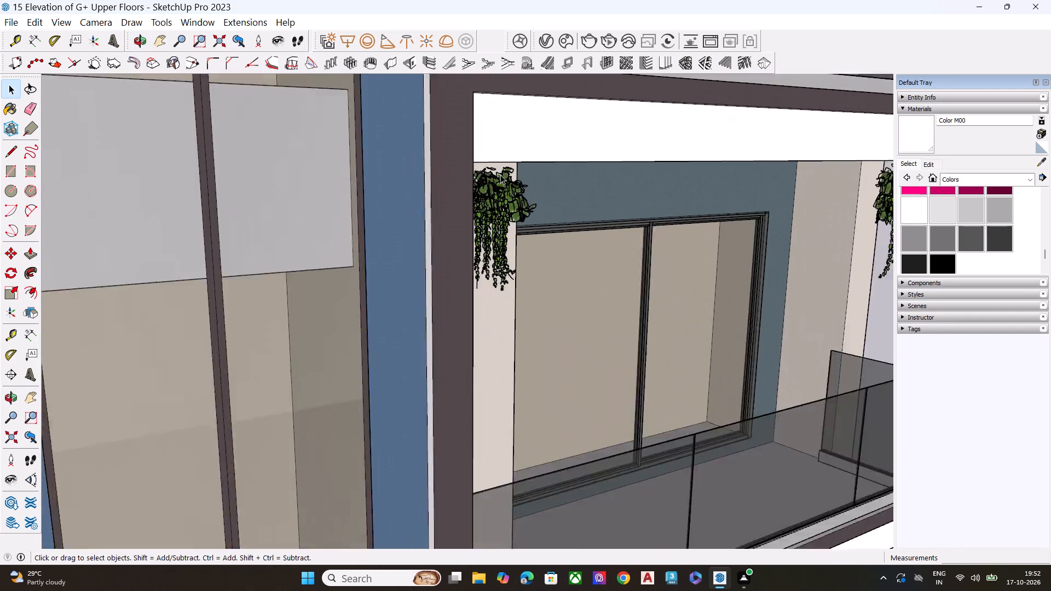
left_click(501, 195)
key("m")
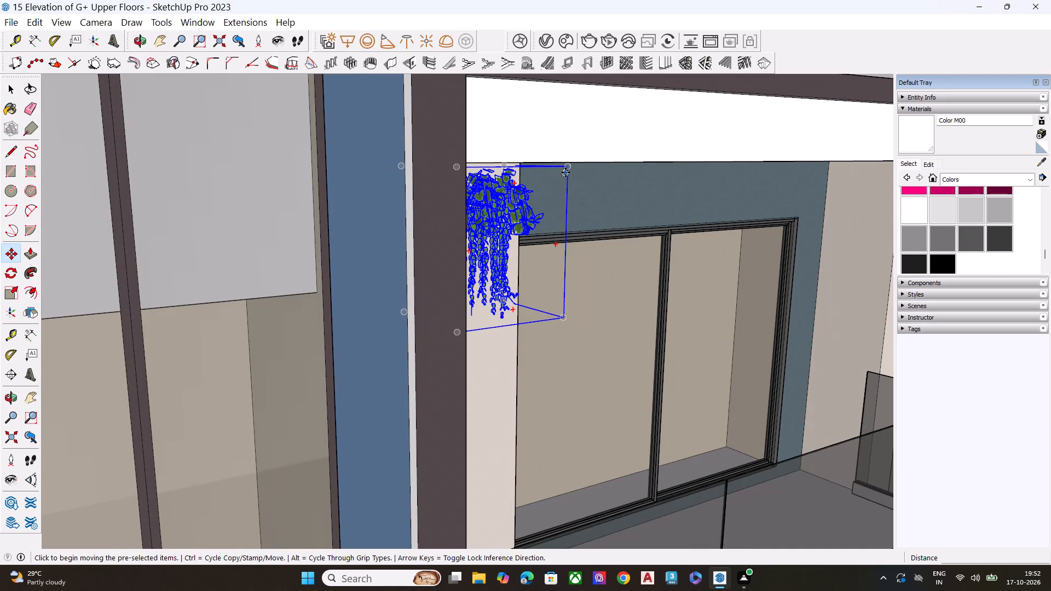
left_click(565, 172)
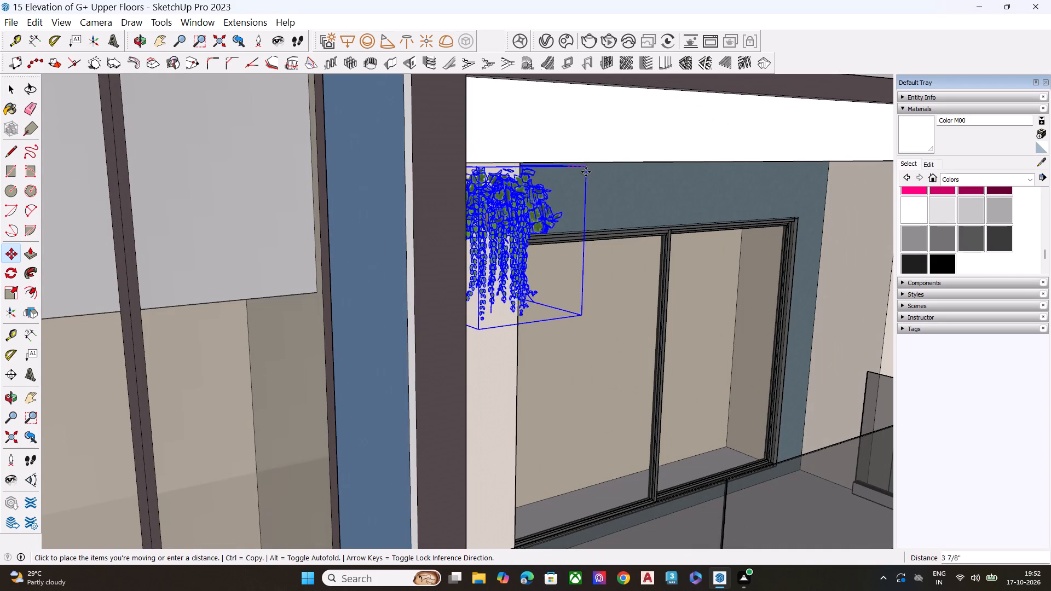
middle_click_drag(580, 171, 509, 133)
scroll(456, 179, "down", 2)
scroll(451, 179, "up", 1)
scroll(451, 179, "down", 5)
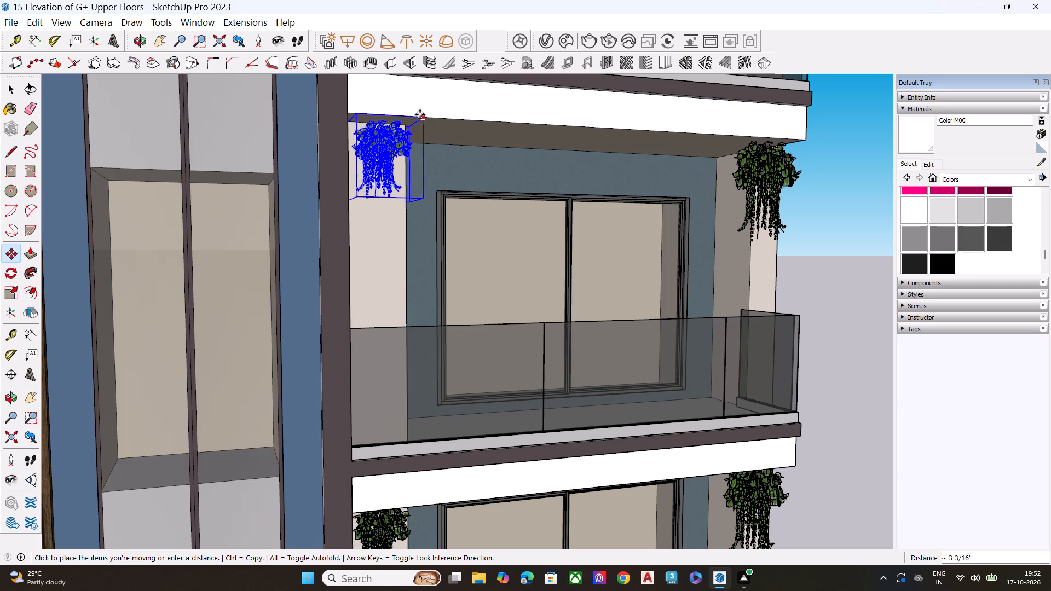
left_click(418, 114)
key("space")
Move that same inner hanging plant about 1 1/2" outward toward the balcony railing, and deselect.
middle_click_drag(435, 132, 594, 211)
scroll(600, 261, "up", 3)
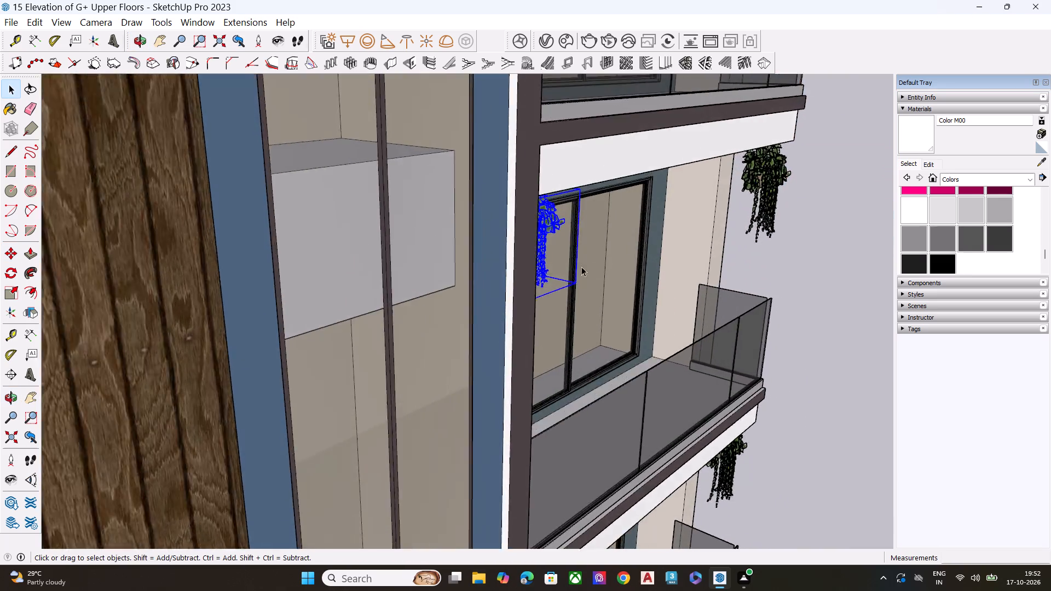
scroll(581, 266, "up", 5)
key("m")
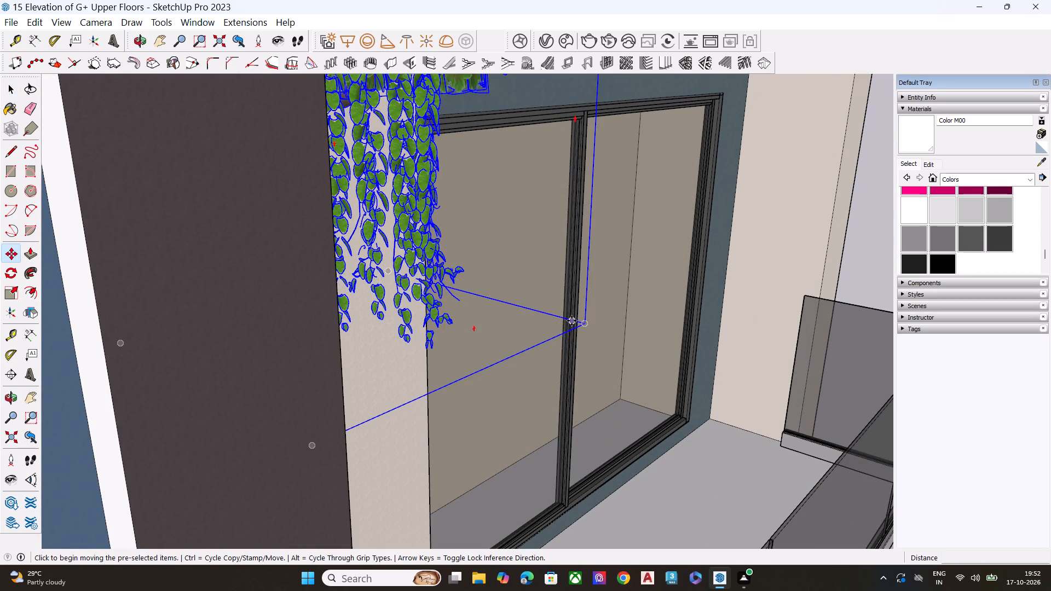
left_click(584, 326)
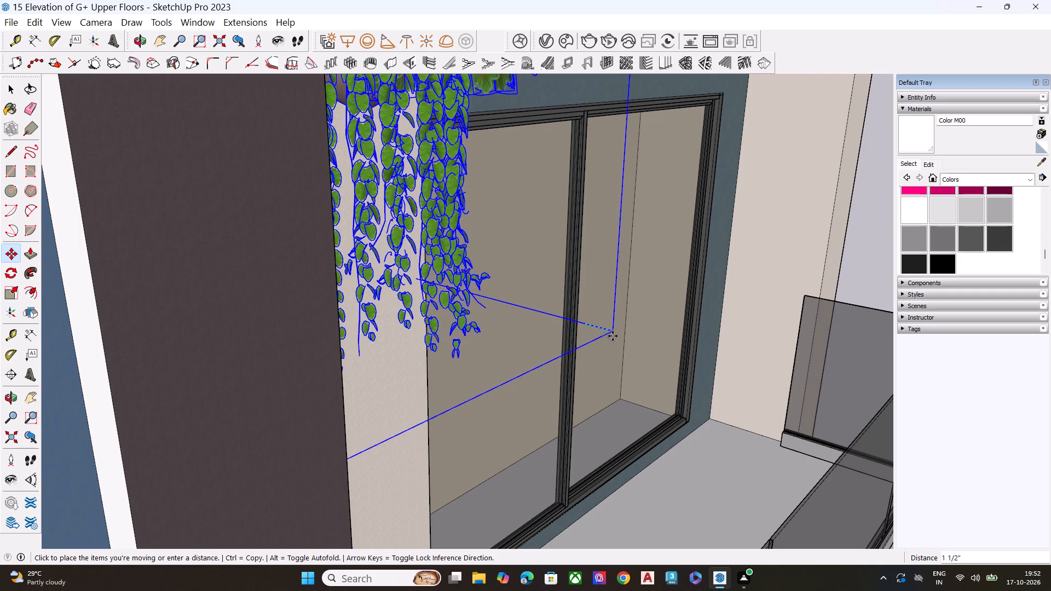
left_click(611, 337)
key("space")
scroll(480, 250, "down", 2)
scroll(476, 249, "up", 2)
scroll(476, 249, "down", 6)
left_click(774, 247)
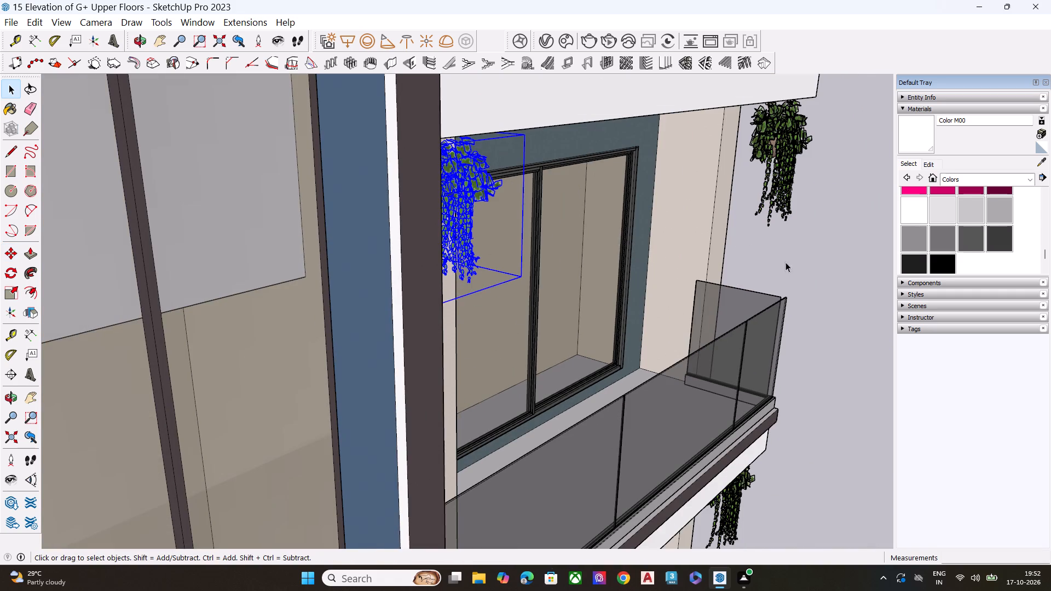
Copy the right block's lowest outer hanging plant straight down one floor, about 10' 3 5/16", to hang beneath the next balcony slab's corner.
middle_click_drag(790, 263, 495, 207)
scroll(621, 220, "down", 1)
scroll(623, 222, "up", 1)
scroll(625, 223, "down", 14)
middle_click_drag(625, 270, 512, 280)
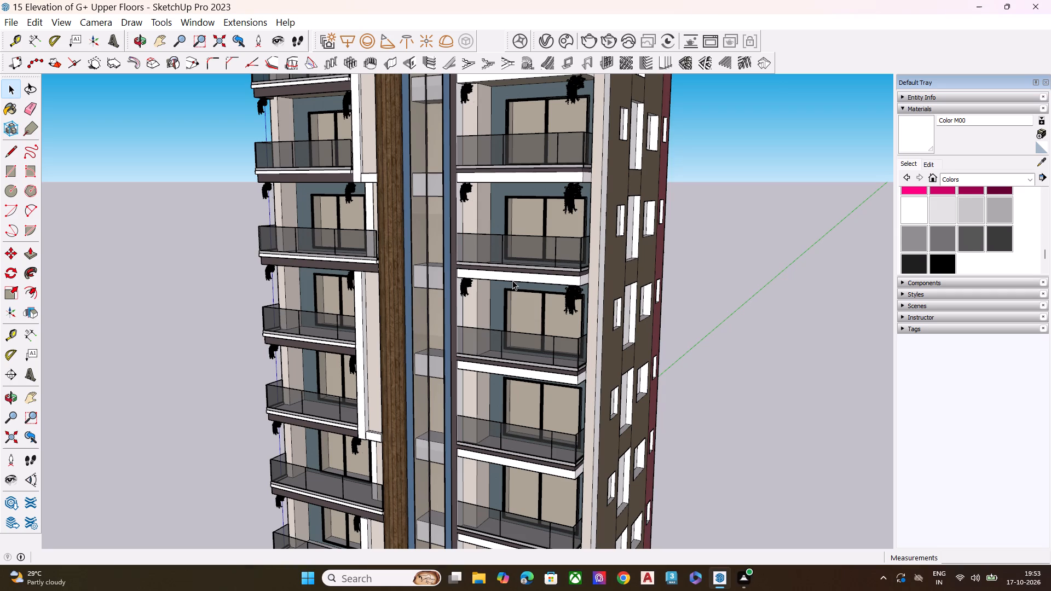
middle_click_drag(560, 327, 418, 252)
scroll(418, 252, "up", 10)
scroll(621, 252, "up", 5)
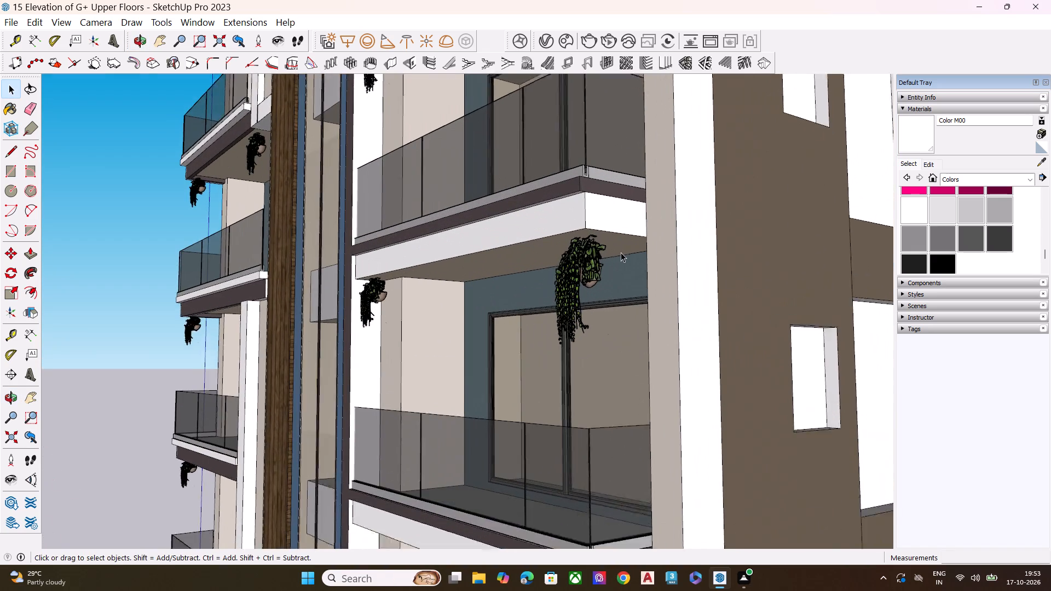
left_click(594, 264)
key("m")
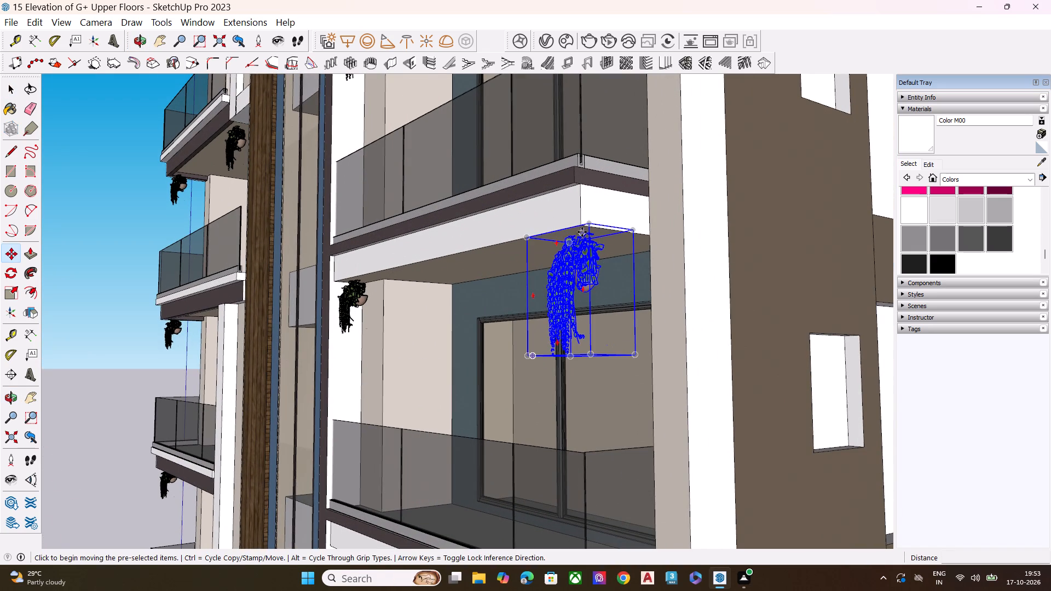
left_click(582, 223)
scroll(392, 245, "down", 6)
scroll(391, 246, "up", 1)
scroll(401, 245, "down", 1)
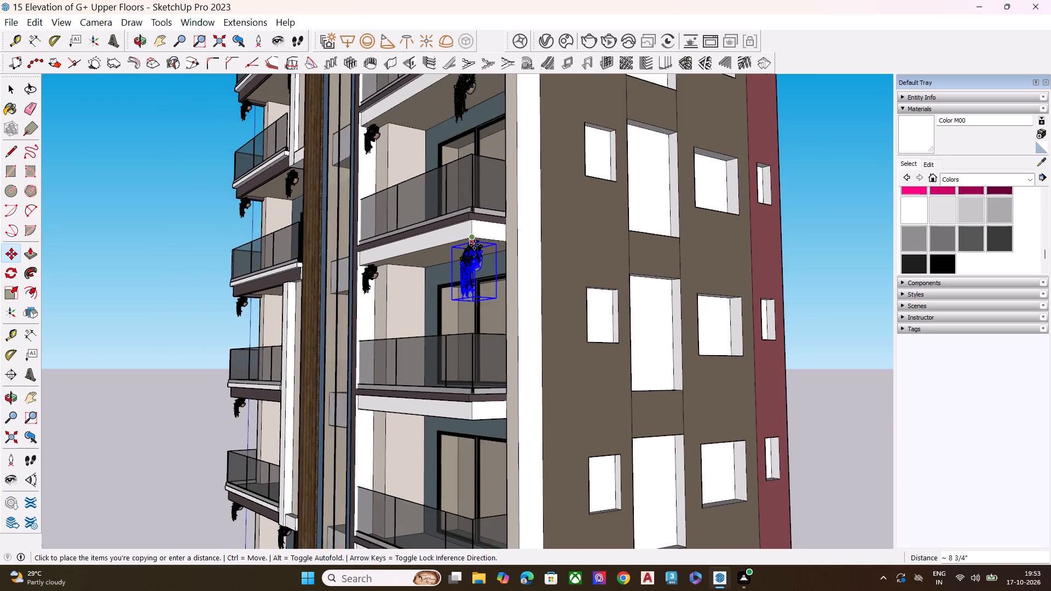
scroll(474, 245, "down", 8)
middle_click_drag(476, 404, 478, 294)
scroll(475, 326, "up", 9)
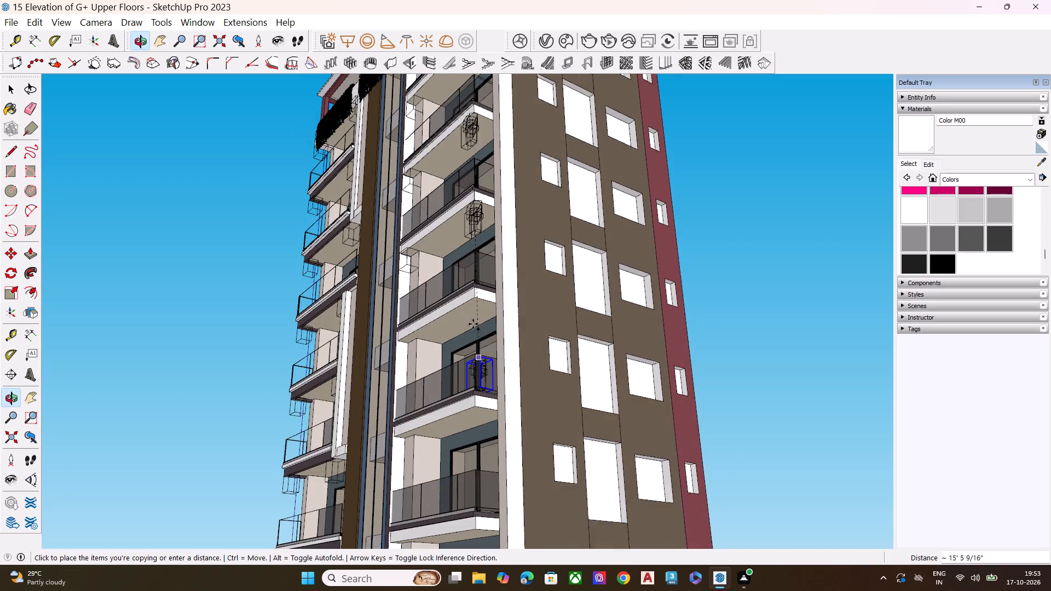
scroll(473, 276, "up", 7)
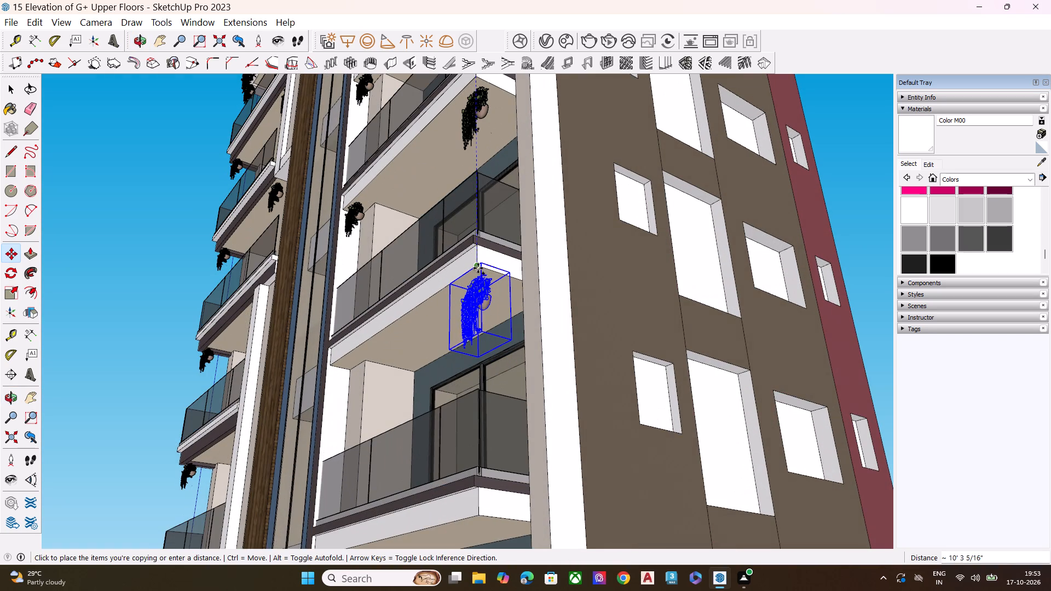
left_click(478, 268)
Copy the new outer hanging plant down about 10' 3 5/16" so another hangs at the matching slab corner one floor lower.
key("m")
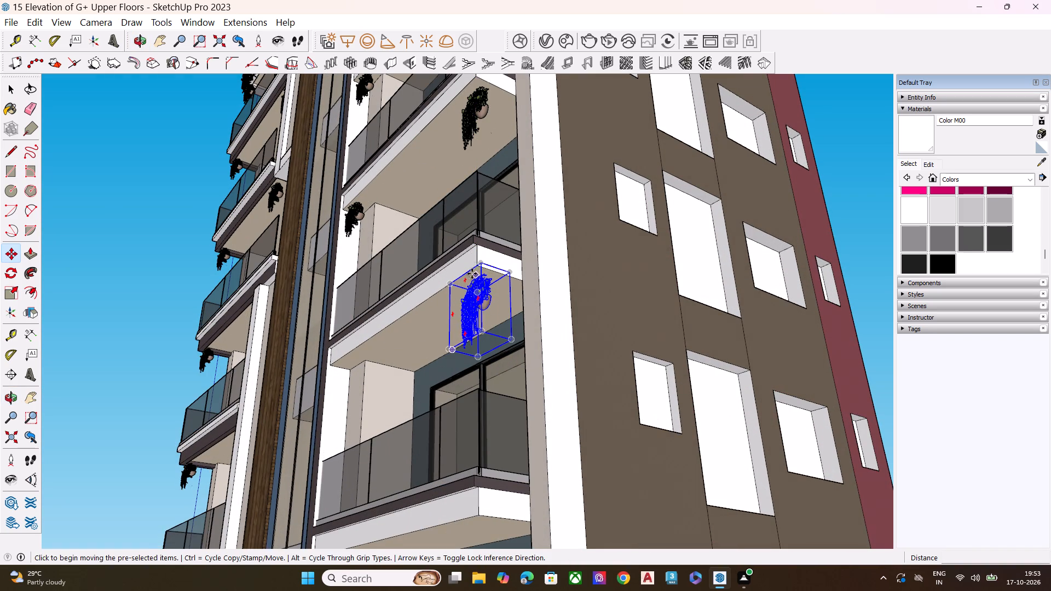
left_click(476, 265)
scroll(360, 288, "down", 8)
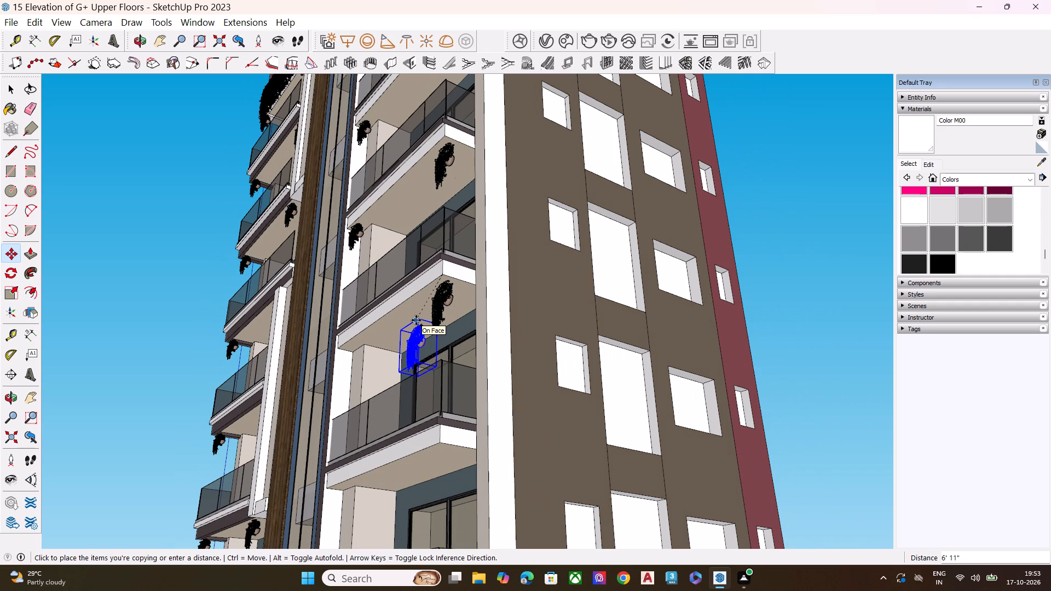
scroll(509, 367, "down", 11)
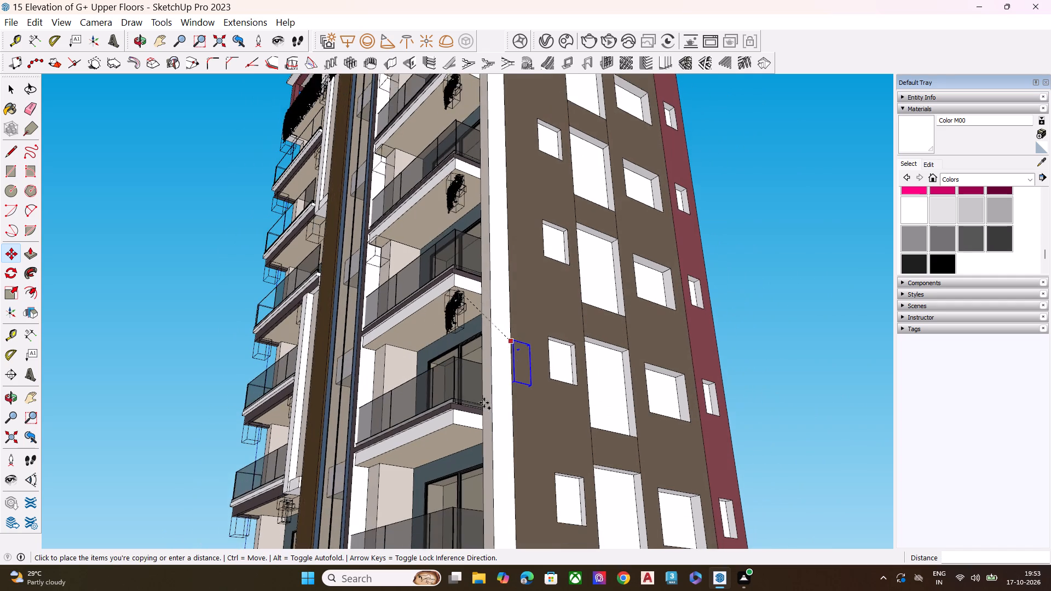
middle_click_drag(462, 450, 449, 359)
scroll(443, 343, "up", 11)
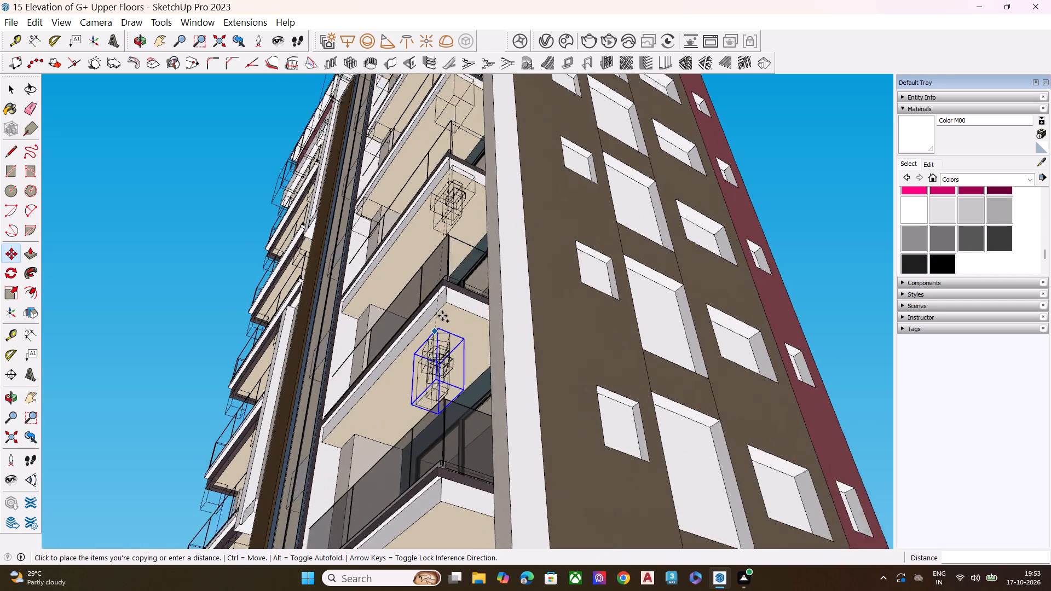
scroll(442, 316, "up", 1)
left_click(449, 298)
key("space")
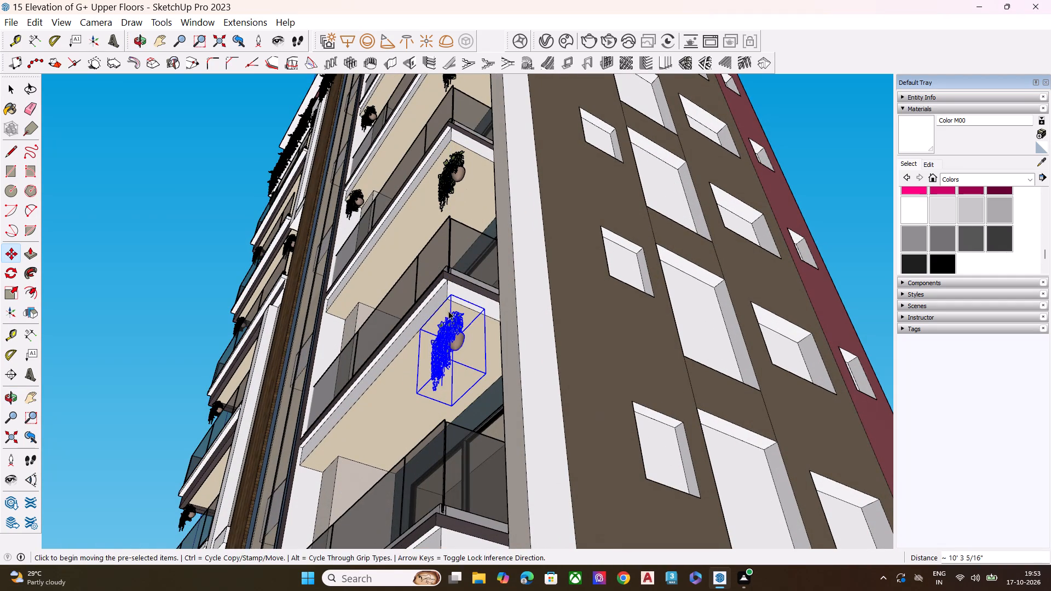
Repeat the vertical copy of the selected outer hanging plant, about 10' 3 5/16" down, under the following balcony's slab corner.
key("m")
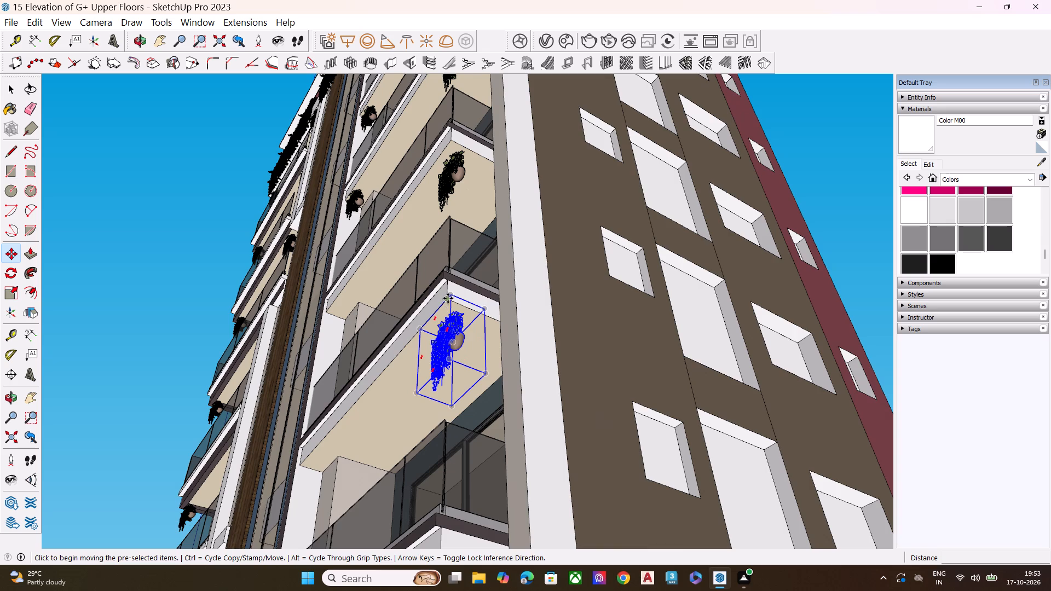
left_click(448, 298)
scroll(317, 288, "down", 8)
scroll(446, 328, "down", 3)
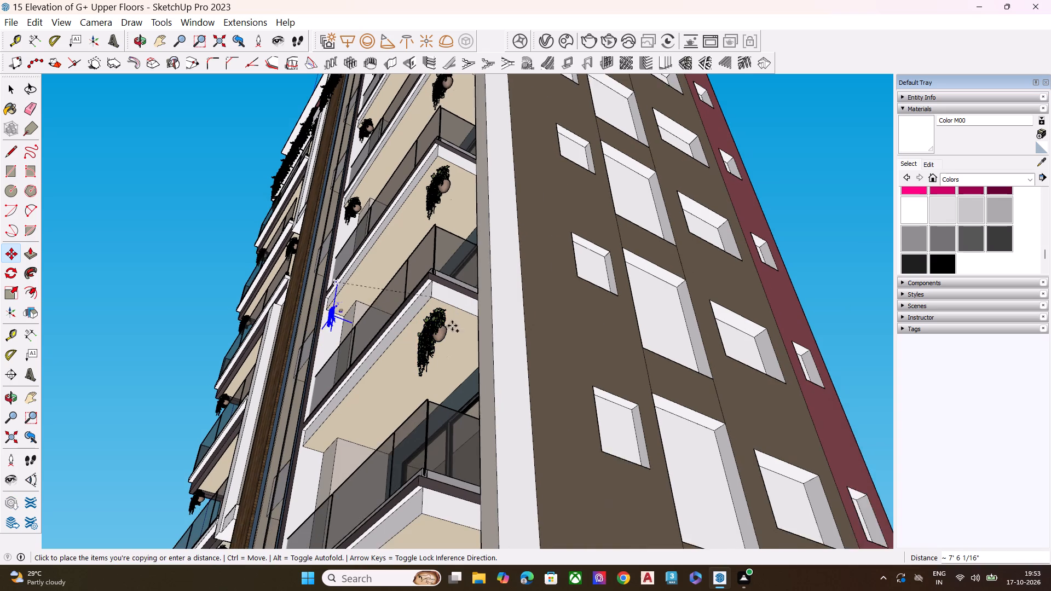
scroll(452, 326, "down", 7)
scroll(487, 310, "up", 1)
scroll(487, 310, "down", 6)
scroll(487, 309, "up", 1)
scroll(487, 309, "down", 12)
scroll(443, 317, "down", 4)
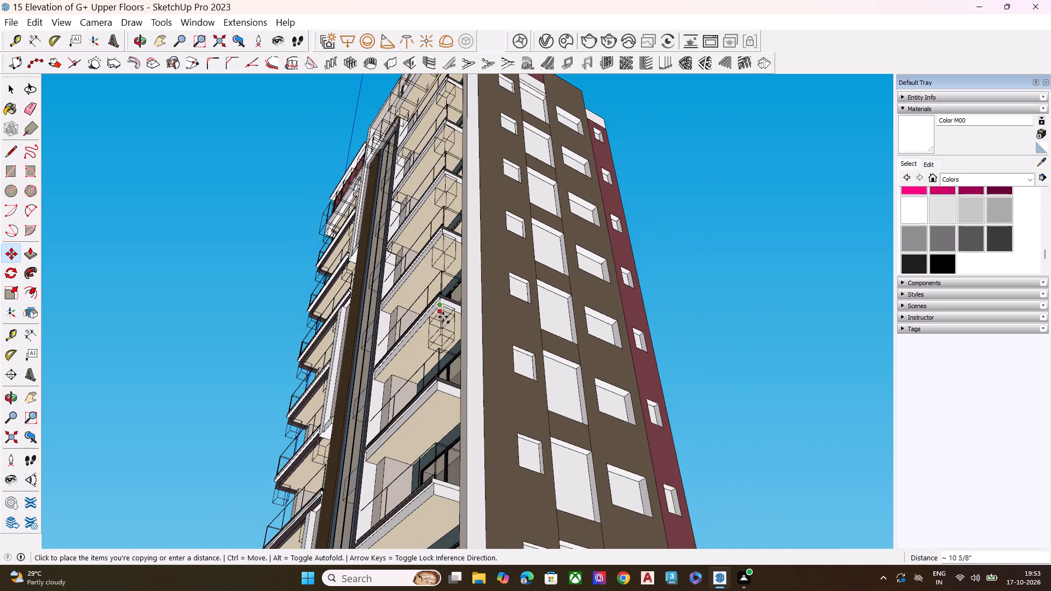
scroll(443, 317, "down", 10)
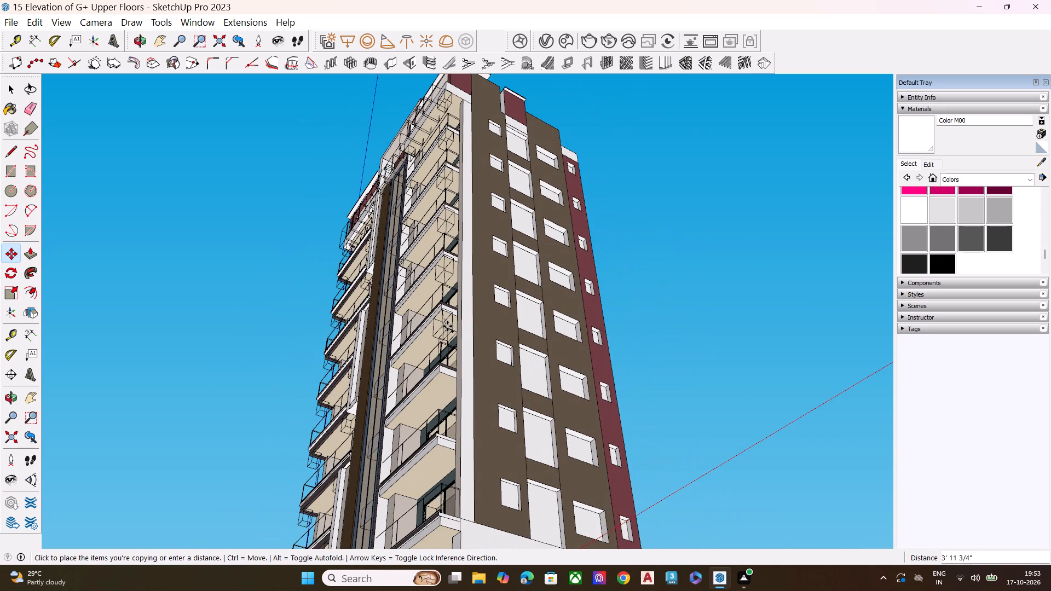
scroll(441, 388, "up", 8)
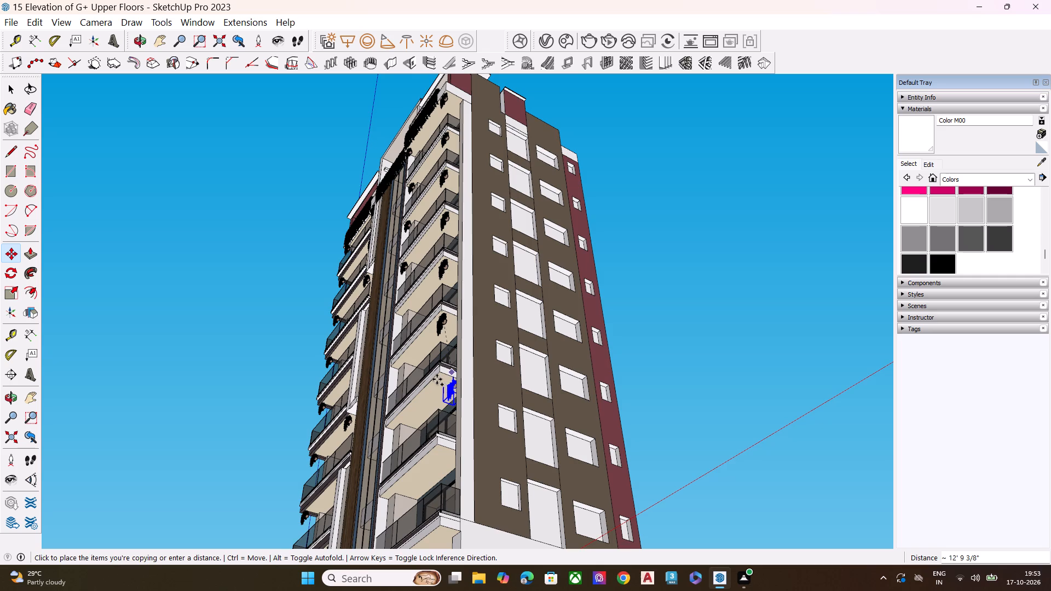
scroll(437, 386, "up", 1)
scroll(437, 386, "down", 1)
scroll(437, 386, "up", 10)
scroll(435, 378, "down", 2)
scroll(435, 378, "up", 6)
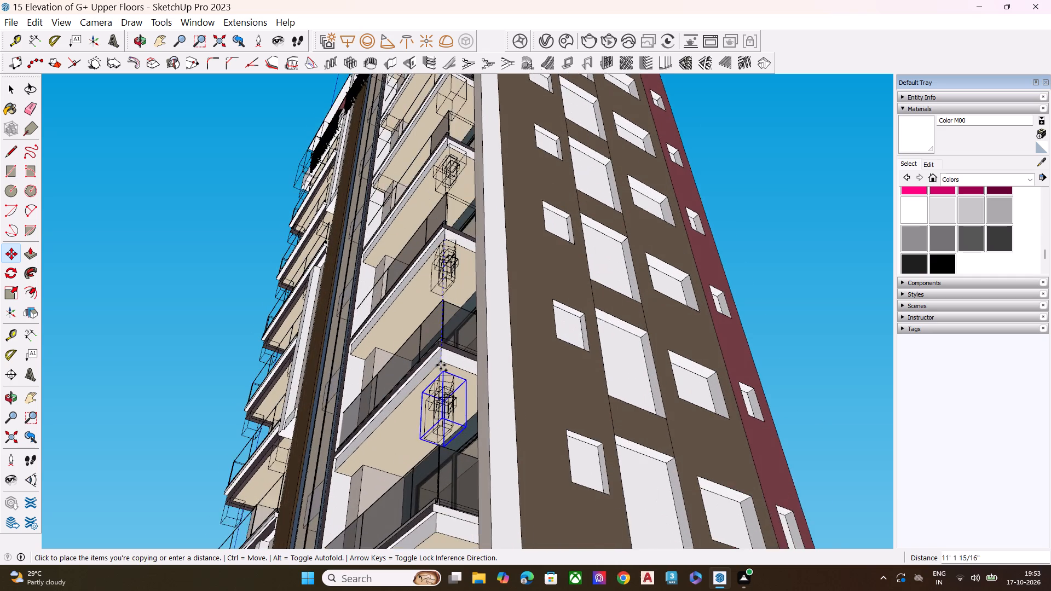
left_click(440, 362)
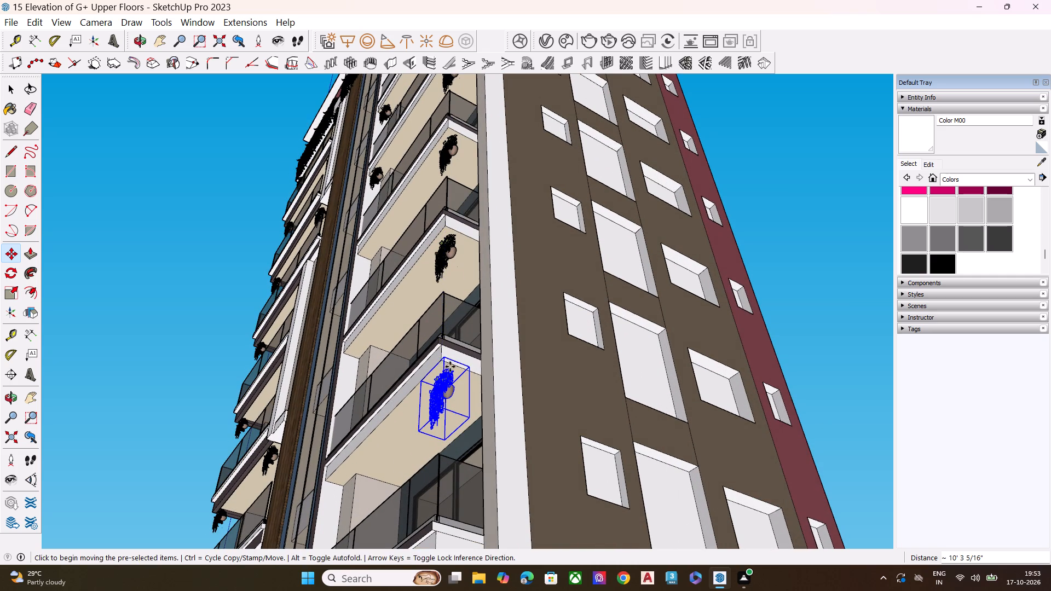
Copy the latest outer hanging plant about 10' 3 5/16" down to the right block's lowest balcony opening, and deselect.
left_click(442, 360)
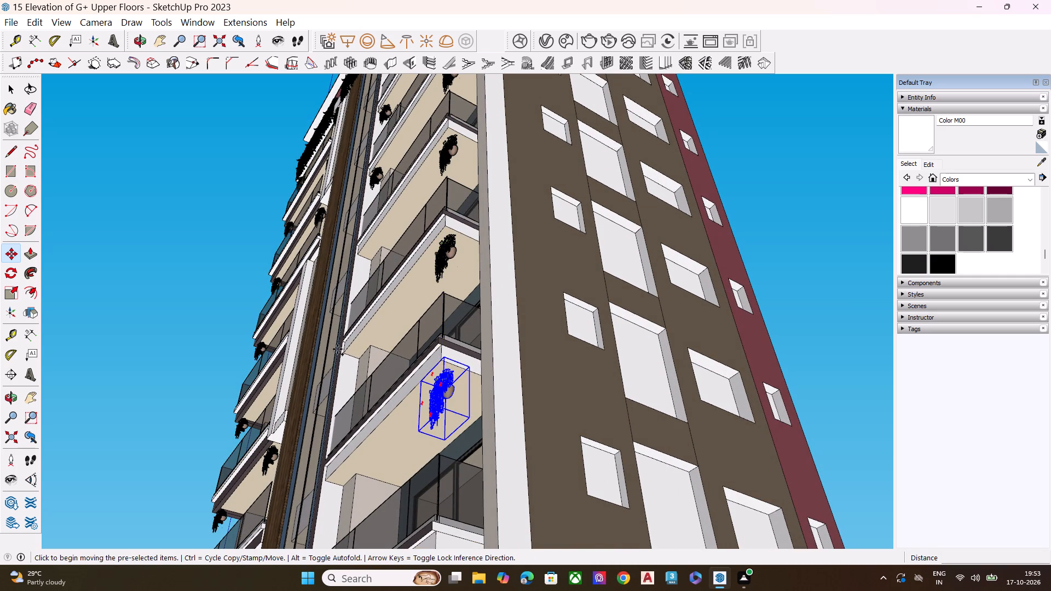
scroll(325, 346, "down", 7)
scroll(407, 363, "down", 7)
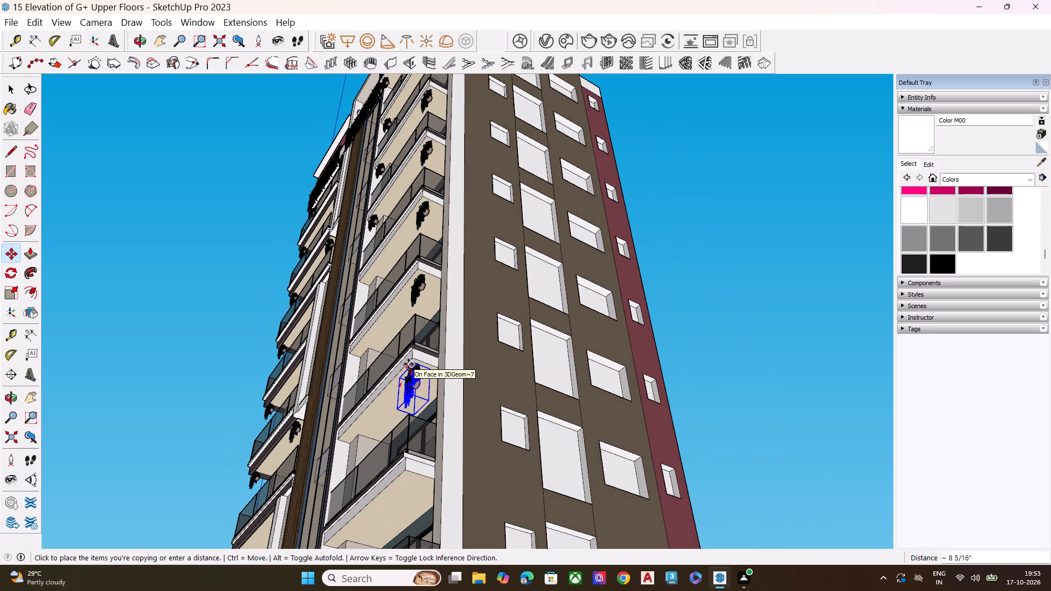
scroll(413, 480, "up", 5)
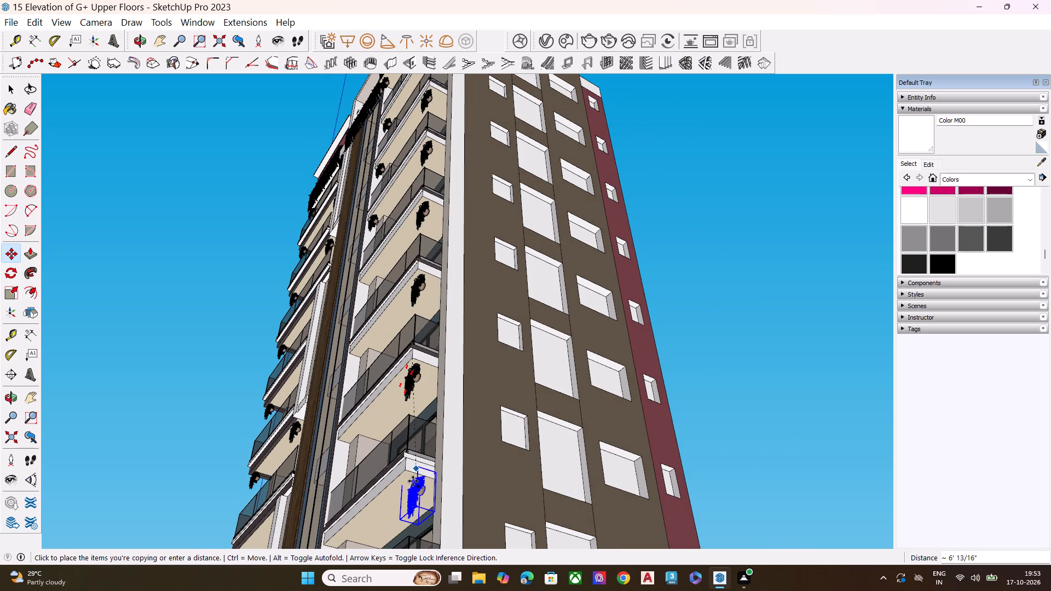
scroll(413, 481, "up", 10)
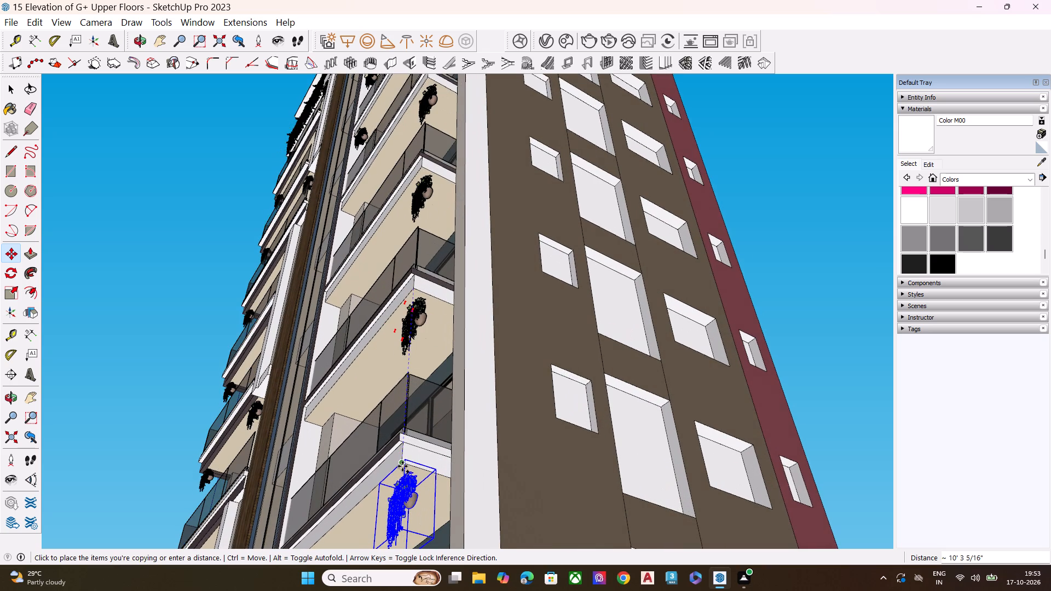
left_click(402, 466)
scroll(450, 340, "down", 5)
left_click(833, 309)
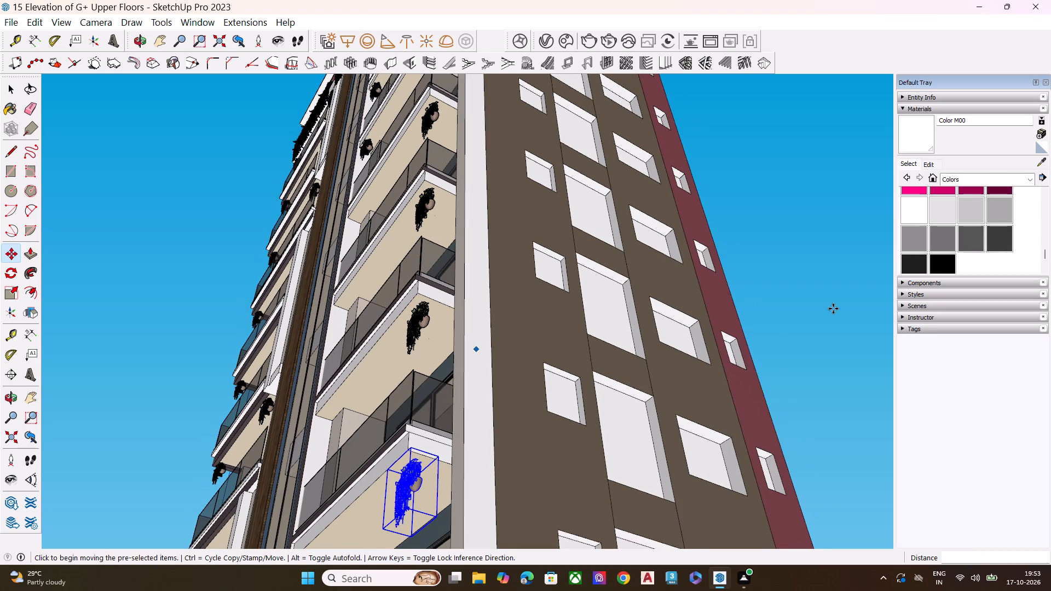
key("space")
left_click(820, 307)
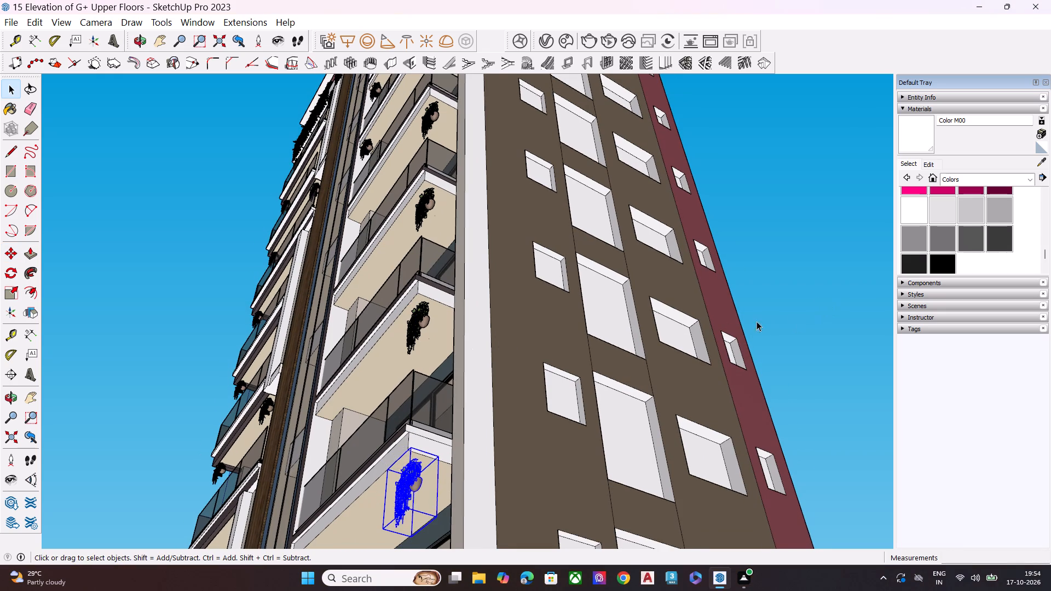
Delete the inner and outer hanging plants beneath the left block's lowest balcony slab, at ground-floor level.
scroll(553, 314, "down", 4)
middle_click_drag(481, 298, 626, 438)
scroll(567, 411, "down", 1)
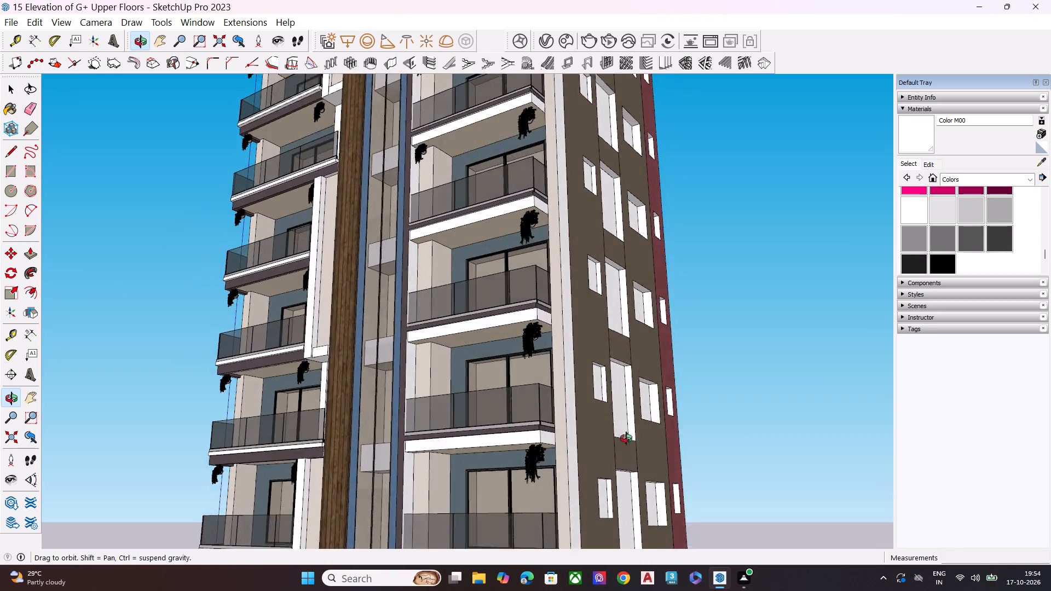
middle_click_drag(626, 438, 724, 410)
scroll(465, 270, "down", 8)
scroll(499, 306, "down", 4)
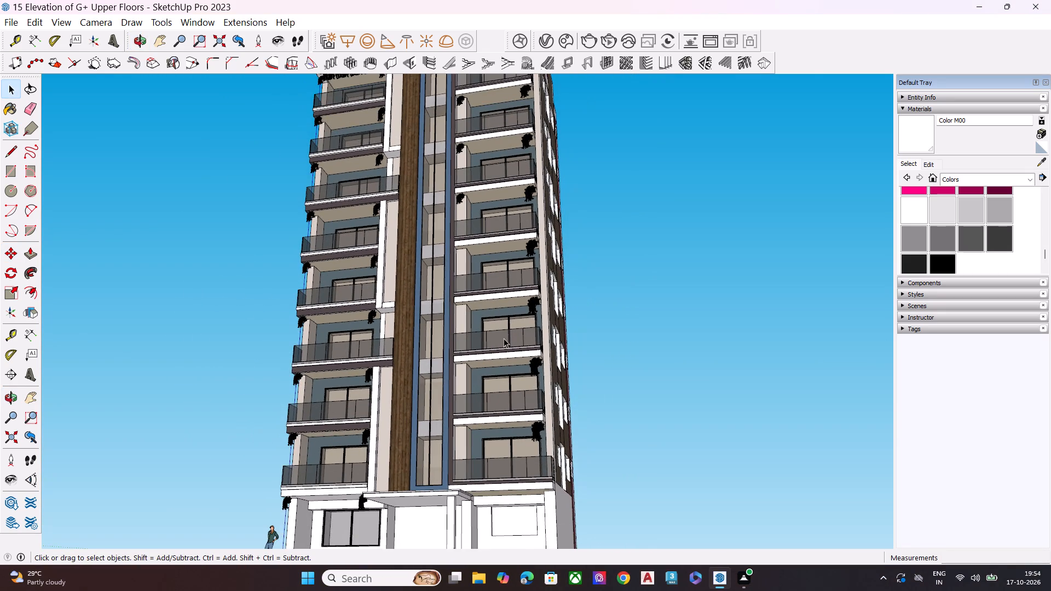
scroll(504, 338, "down", 2)
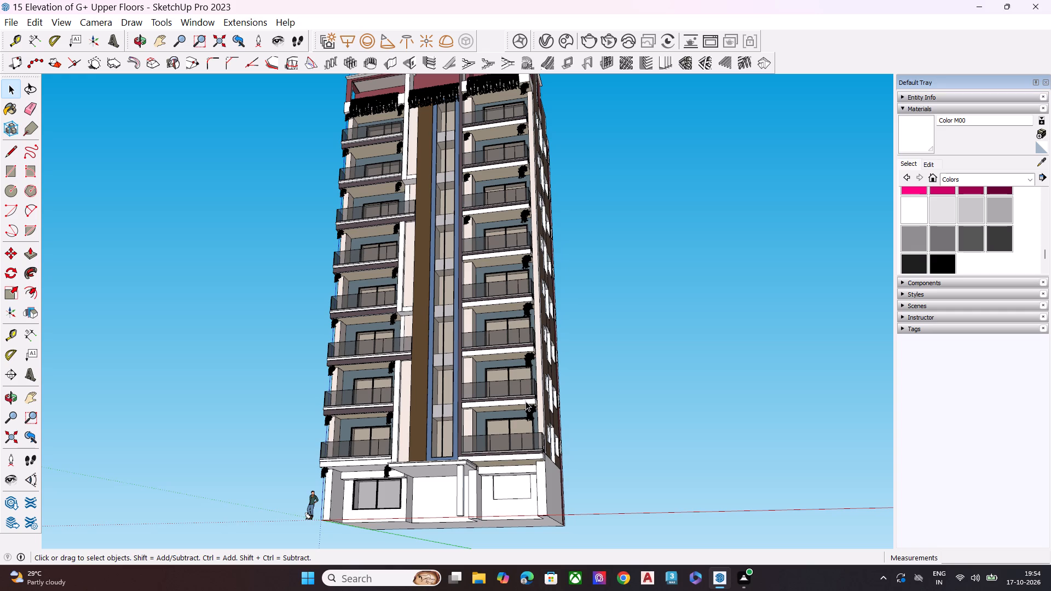
scroll(381, 517, "up", 1)
scroll(381, 517, "down", 1)
scroll(380, 515, "up", 11)
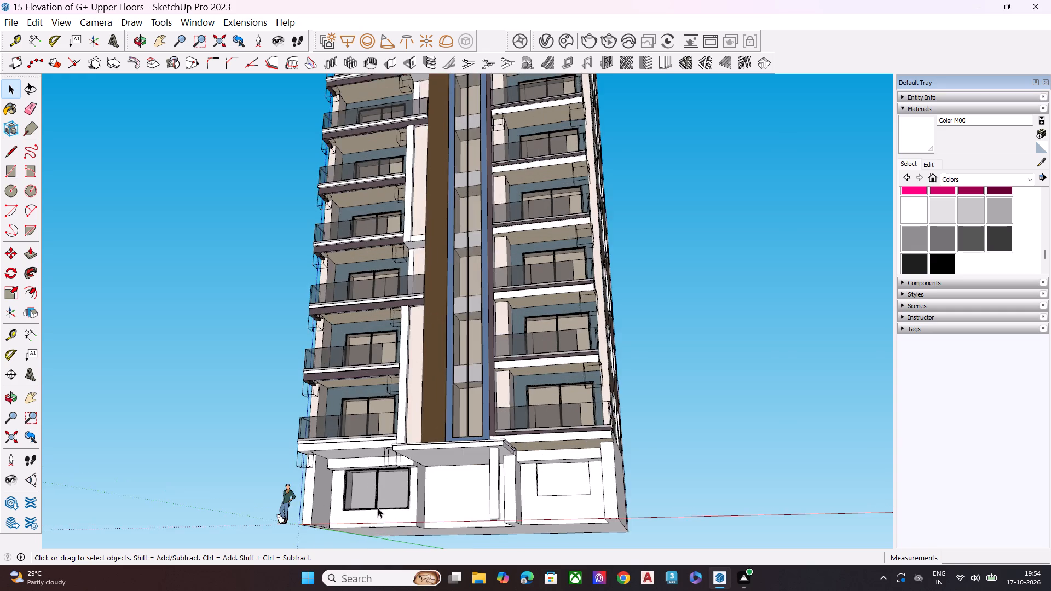
scroll(379, 472, "up", 10)
left_click(416, 426)
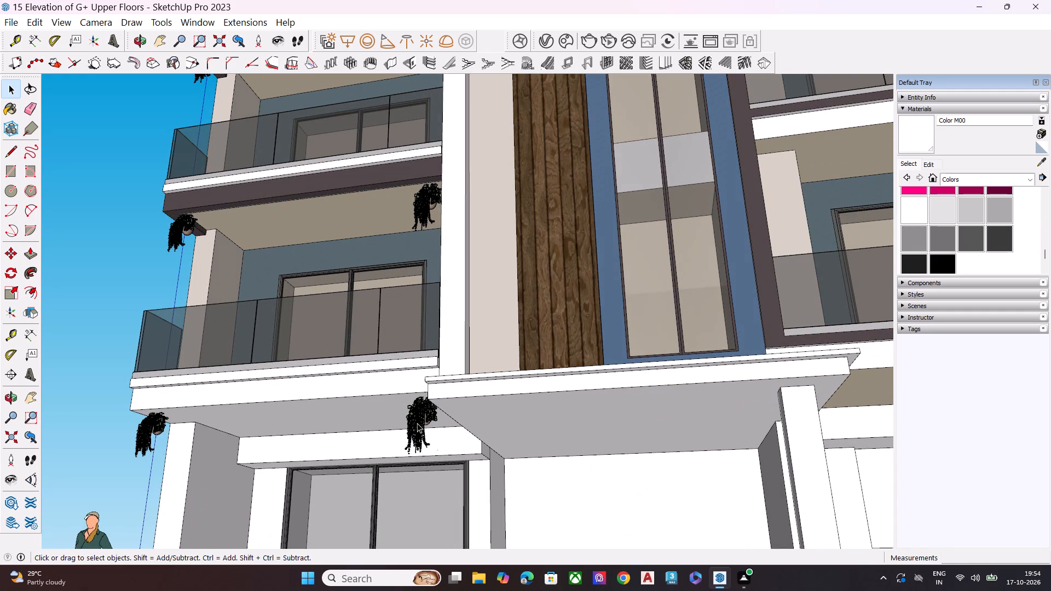
left_click(418, 422)
key("Delete")
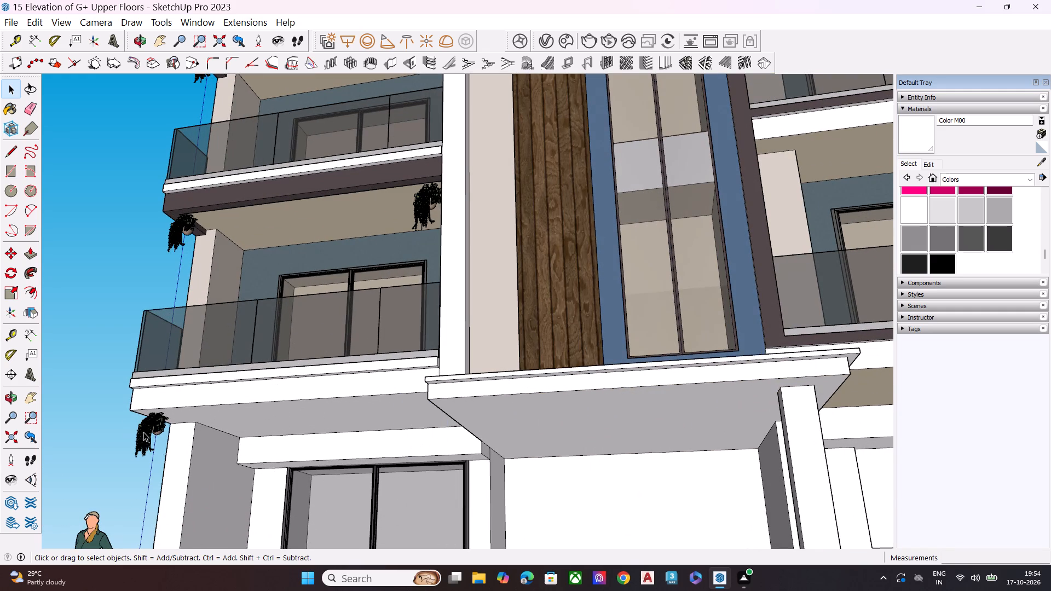
left_click(143, 432)
key("Delete")
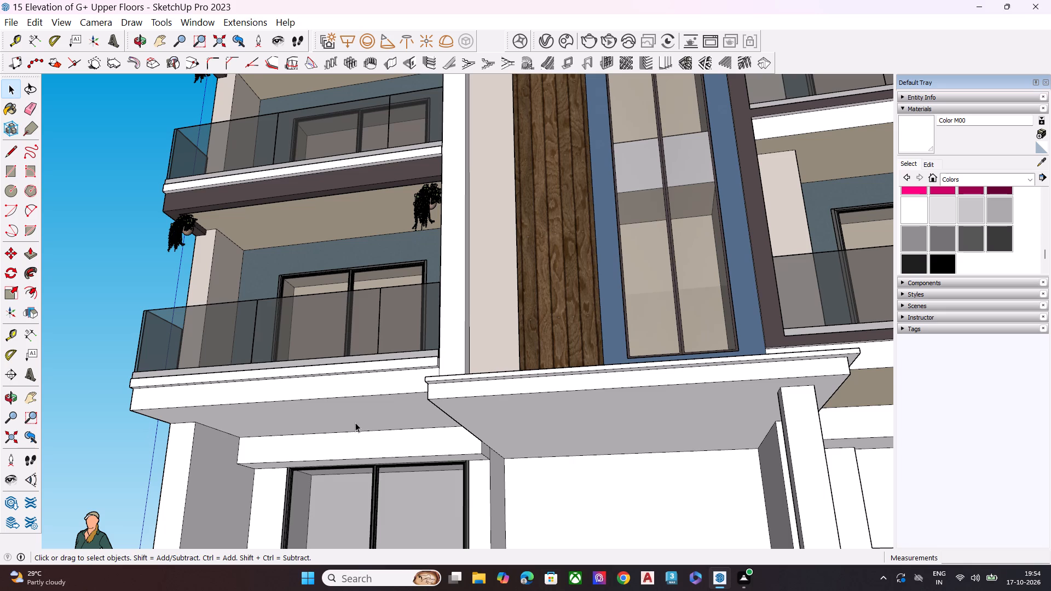
Copy the right block's three lowest inner hanging plants about 30' 9 7/8" straight down, aligning them with the matching slab corners three floors lower.
scroll(406, 422, "down", 5)
middle_click_drag(516, 428, 406, 590)
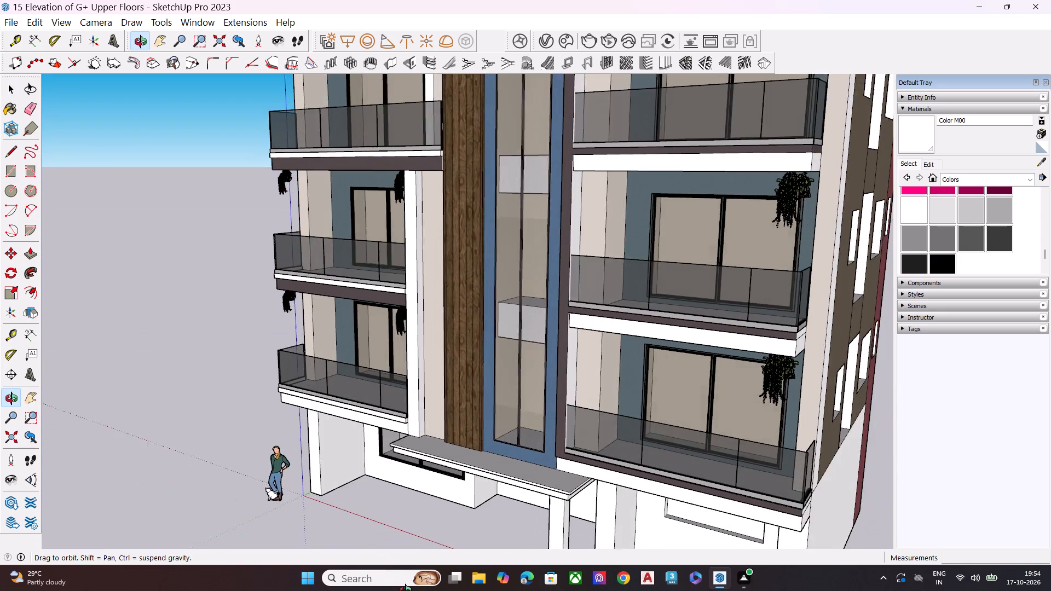
middle_click_drag(406, 590, 419, 590)
scroll(551, 336, "down", 19)
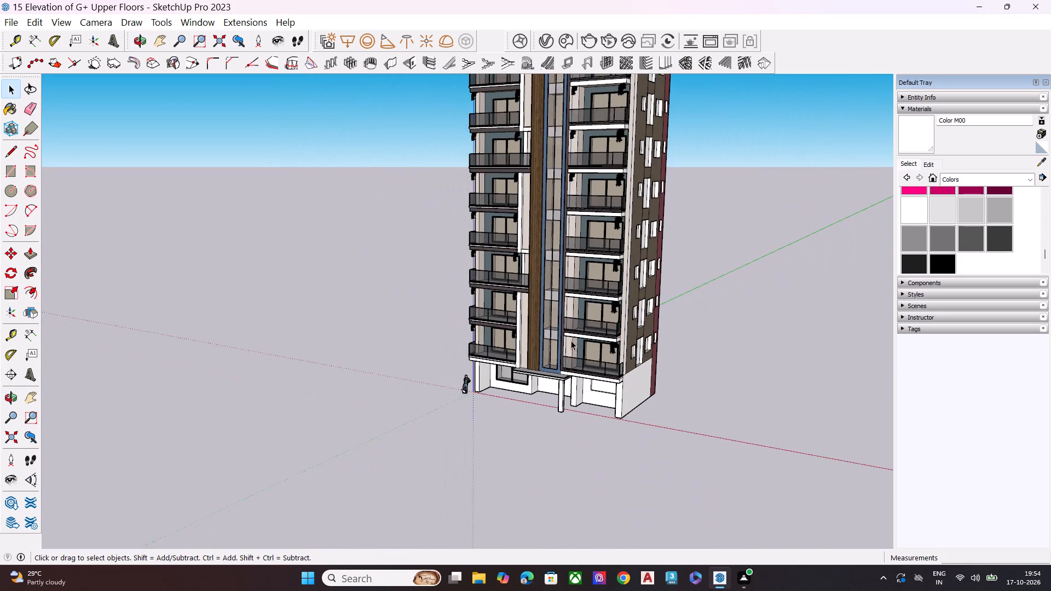
scroll(553, 83, "up", 10)
scroll(581, 122, "up", 7)
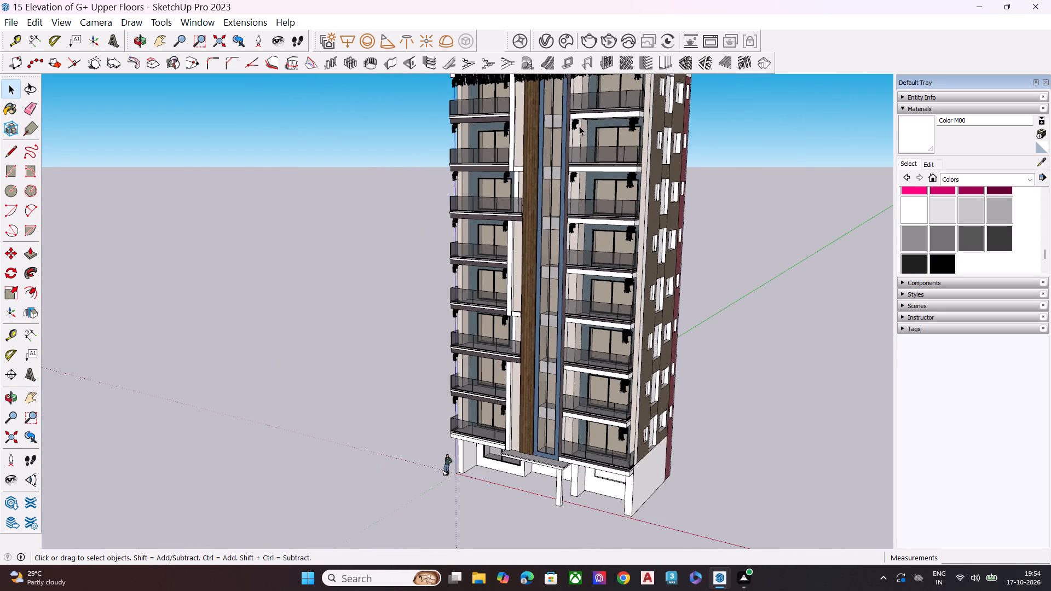
scroll(579, 126, "up", 4)
scroll(572, 131, "down", 1)
scroll(572, 131, "up", 13)
left_click(576, 118, "ctrl")
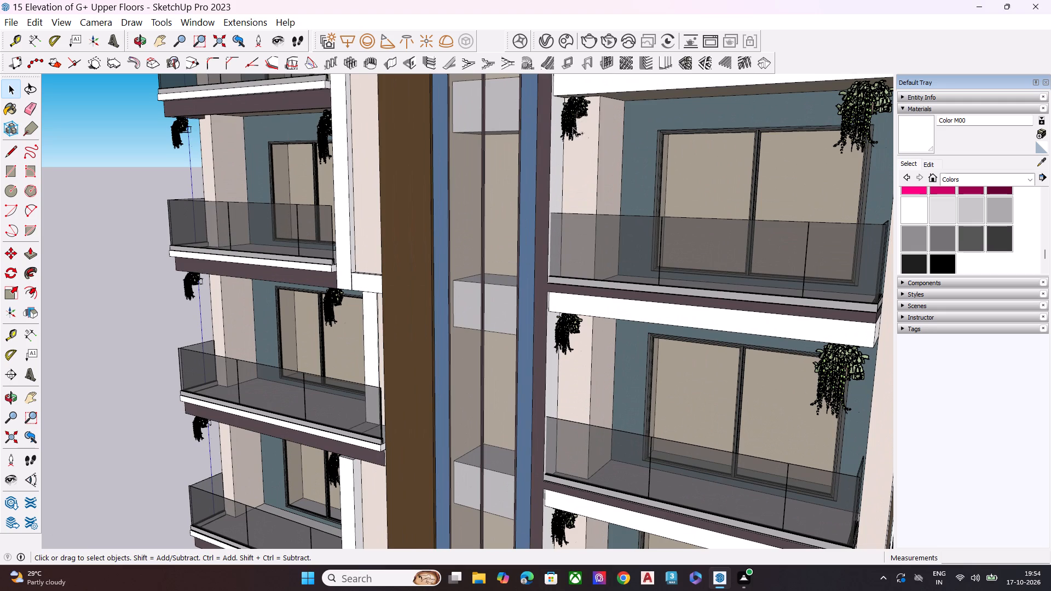
left_click(569, 332, "ctrl")
left_click(565, 523, "ctrl")
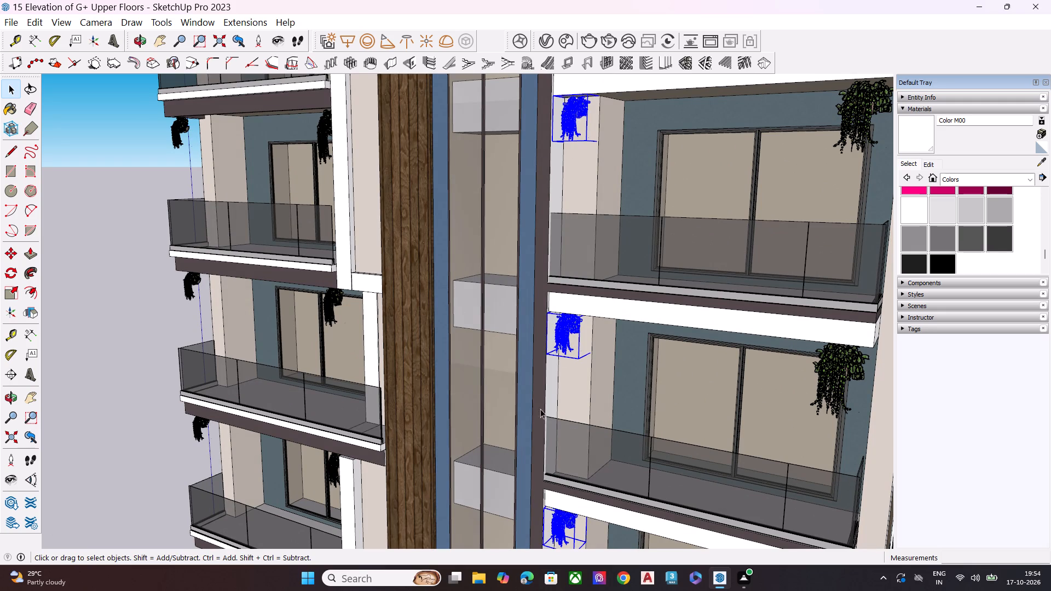
key("m")
middle_click_drag(559, 298, 465, 343)
scroll(461, 86, "up", 6)
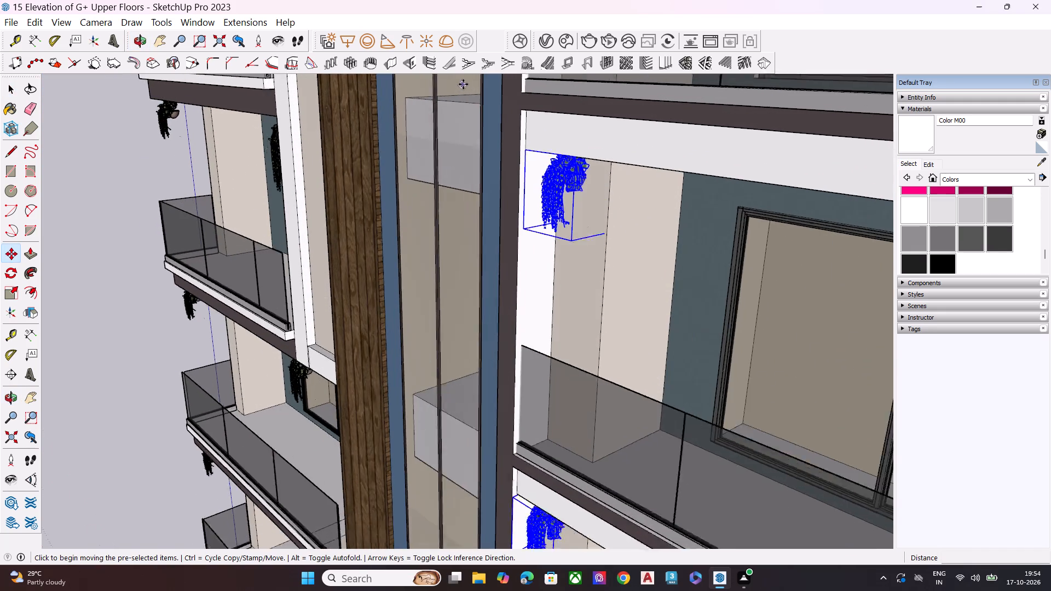
scroll(463, 84, "up", 1)
left_click(531, 157)
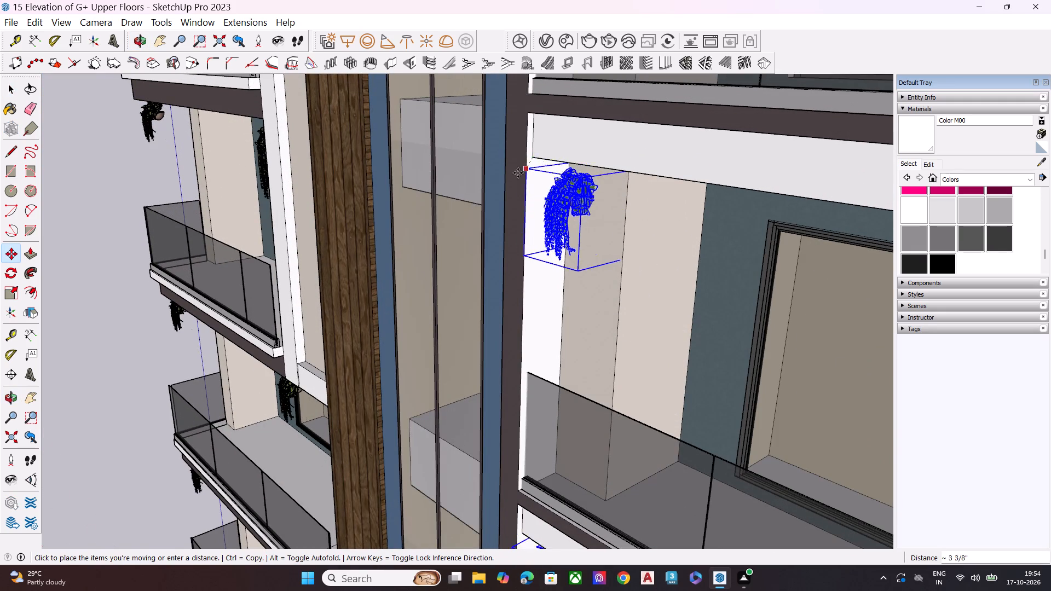
scroll(410, 183, "down", 11)
scroll(542, 137, "up", 1)
scroll(542, 137, "down", 6)
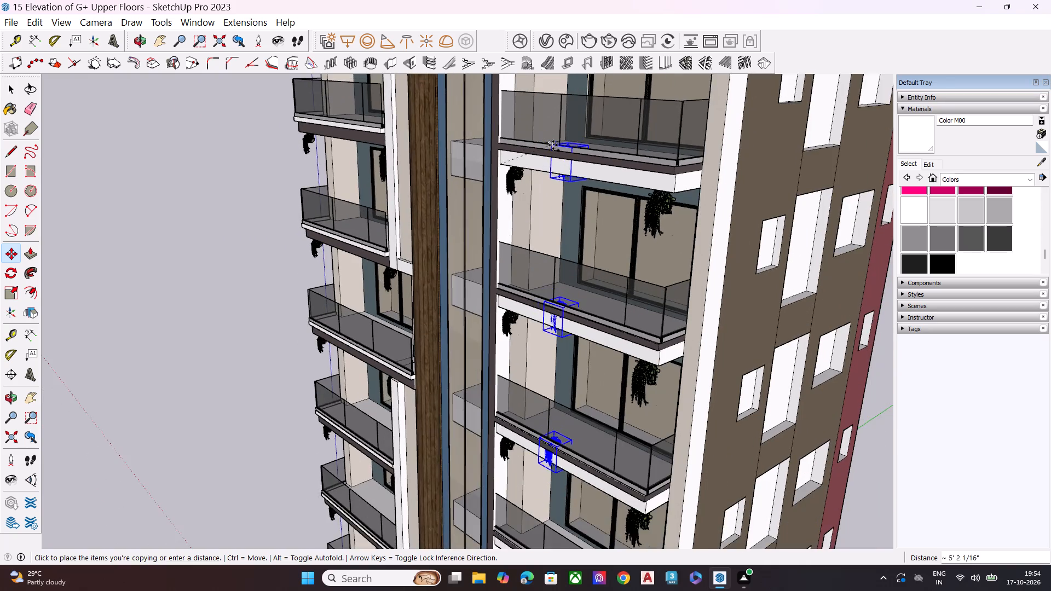
scroll(553, 145, "down", 2)
scroll(553, 145, "up", 1)
scroll(553, 145, "down", 8)
scroll(553, 145, "up", 1)
scroll(553, 145, "down", 5)
scroll(553, 145, "up", 1)
scroll(553, 145, "down", 8)
scroll(553, 145, "up", 2)
scroll(553, 145, "down", 6)
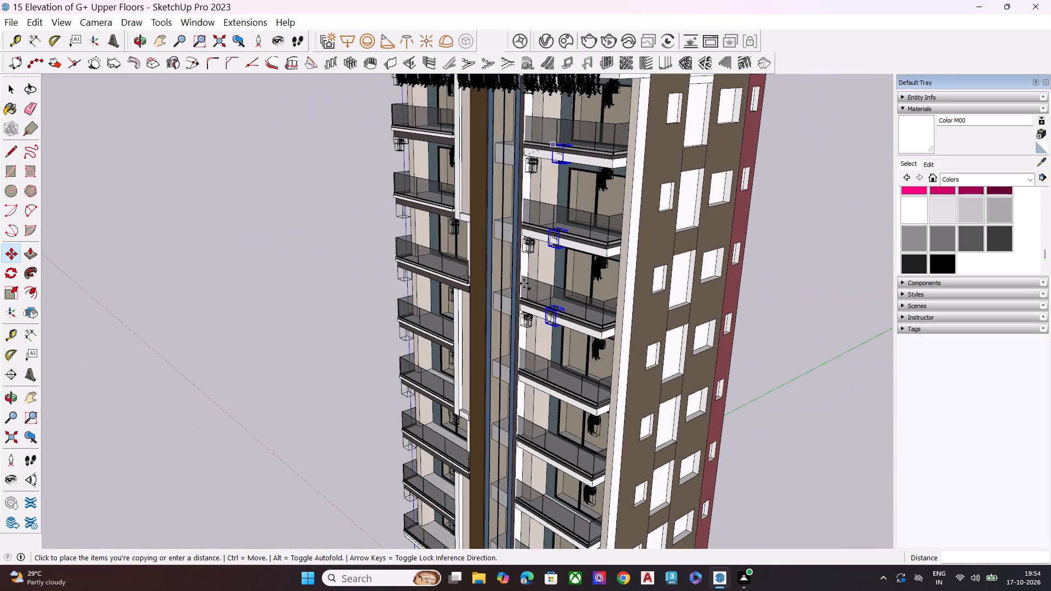
scroll(524, 283, "down", 1)
middle_click_drag(568, 298, 616, 166)
scroll(554, 292, "down", 1)
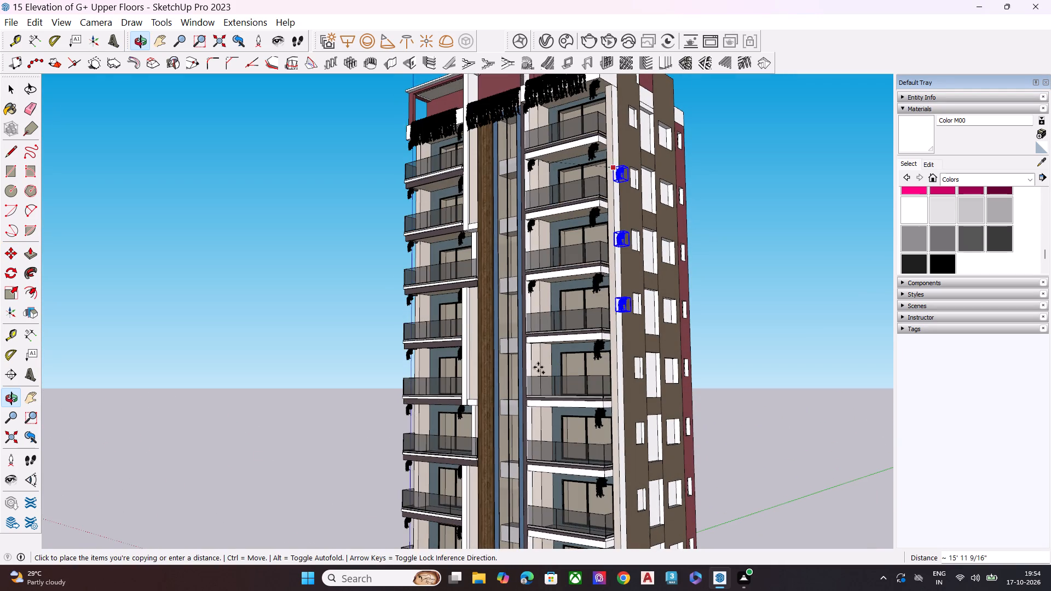
scroll(529, 398, "up", 9)
scroll(525, 305, "up", 6)
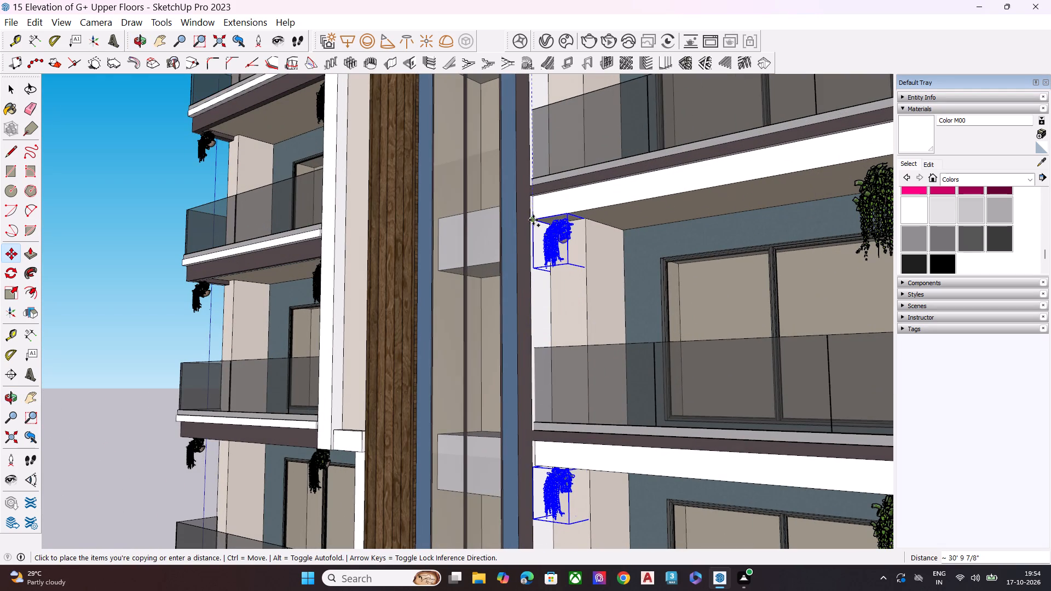
left_click(533, 220)
Copy the three selected inner hanging plants down another three floors, snapping to the matching balcony slab corner on the right block.
scroll(487, 246, "down", 3)
middle_click_drag(539, 271, 537, 209)
scroll(539, 205, "up", 3)
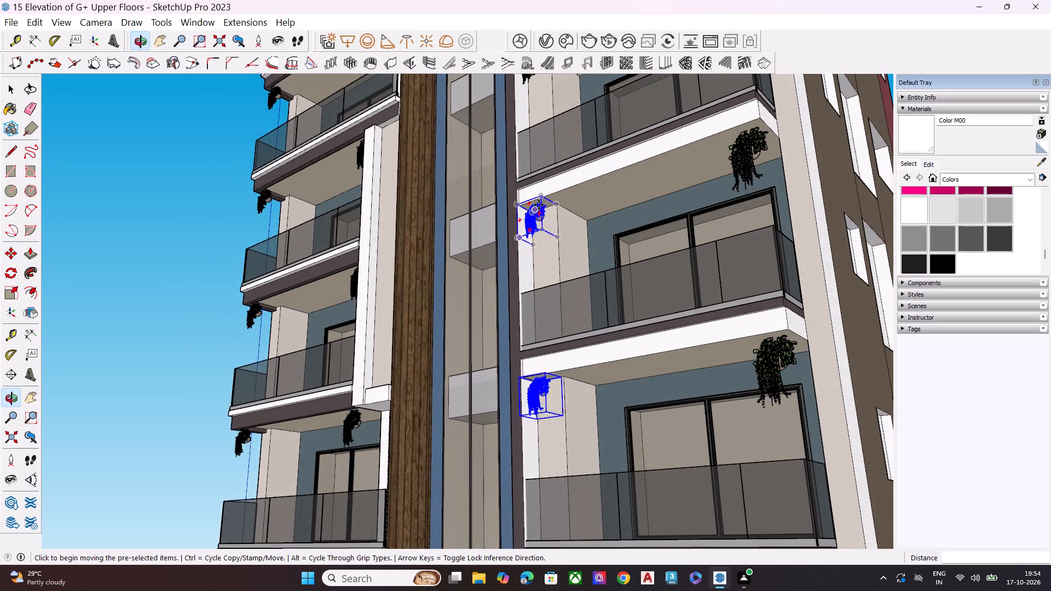
scroll(539, 205, "up", 5)
scroll(489, 198, "up", 8)
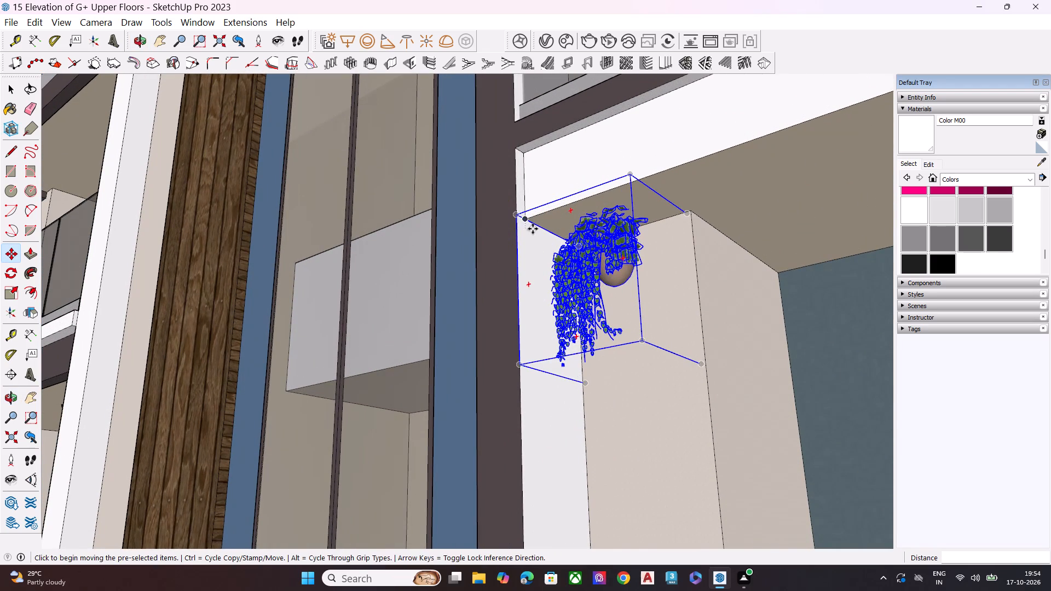
key("space")
key("m")
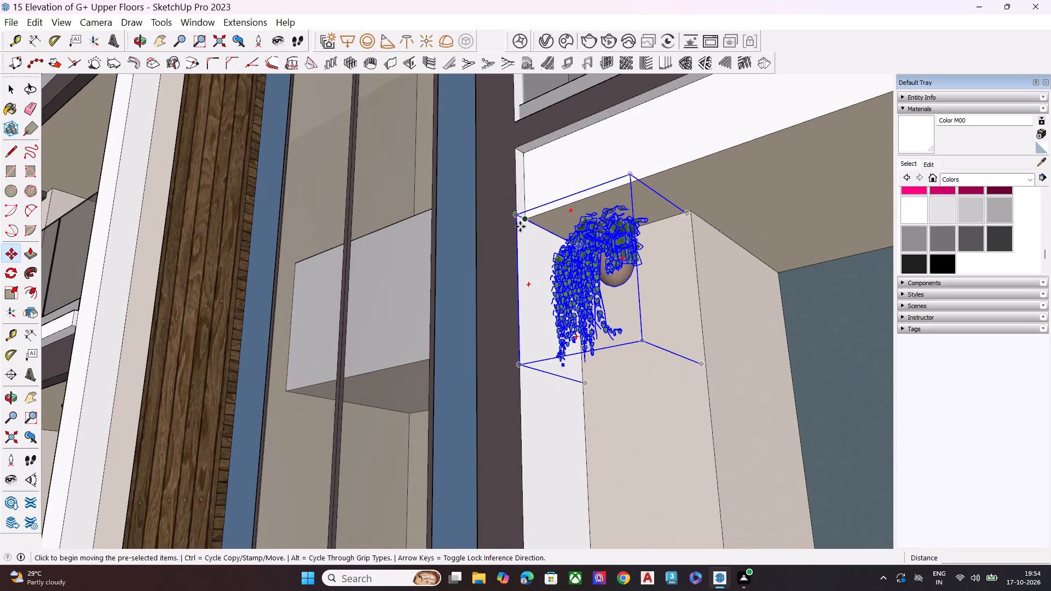
left_click(525, 220)
scroll(389, 202, "down", 8)
scroll(472, 177, "down", 2)
scroll(473, 177, "up", 4)
scroll(476, 177, "down", 15)
scroll(409, 164, "down", 5)
scroll(408, 165, "up", 1)
scroll(407, 165, "down", 9)
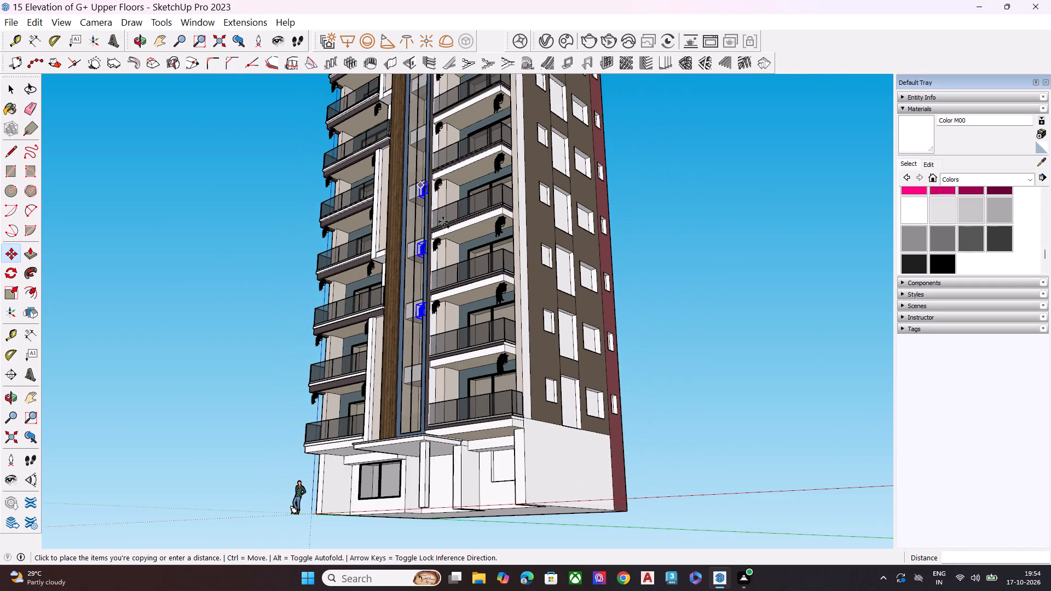
scroll(467, 336, "up", 7)
scroll(427, 390, "up", 9)
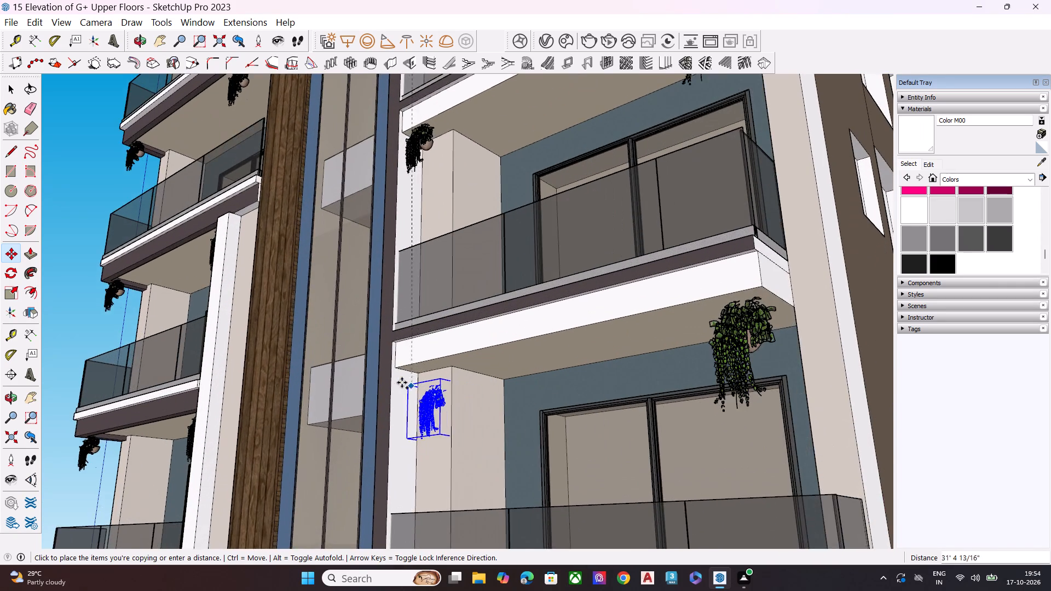
scroll(397, 379, "up", 1)
scroll(394, 378, "down", 2)
scroll(394, 378, "up", 4)
left_click(397, 366)
key("space")
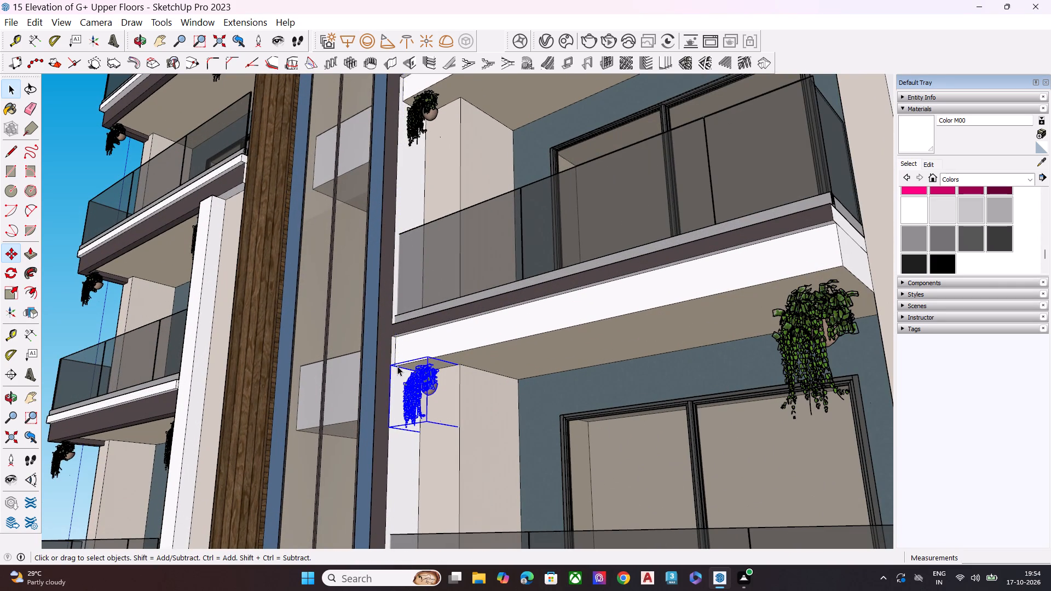
Delete the two surplus inner hanging plants below the right block's lowest balcony, one under the entrance canopy and one at ground level.
scroll(306, 331, "down", 9)
scroll(406, 281, "down", 2)
scroll(406, 281, "up", 1)
scroll(406, 281, "down", 3)
scroll(391, 413, "up", 11)
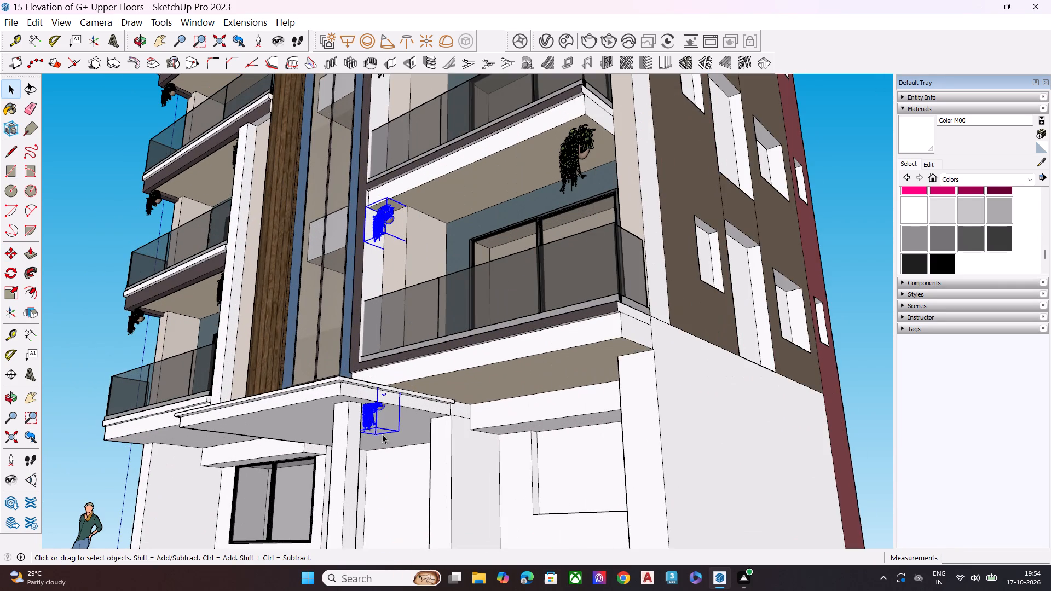
left_click(380, 428)
left_click(374, 418)
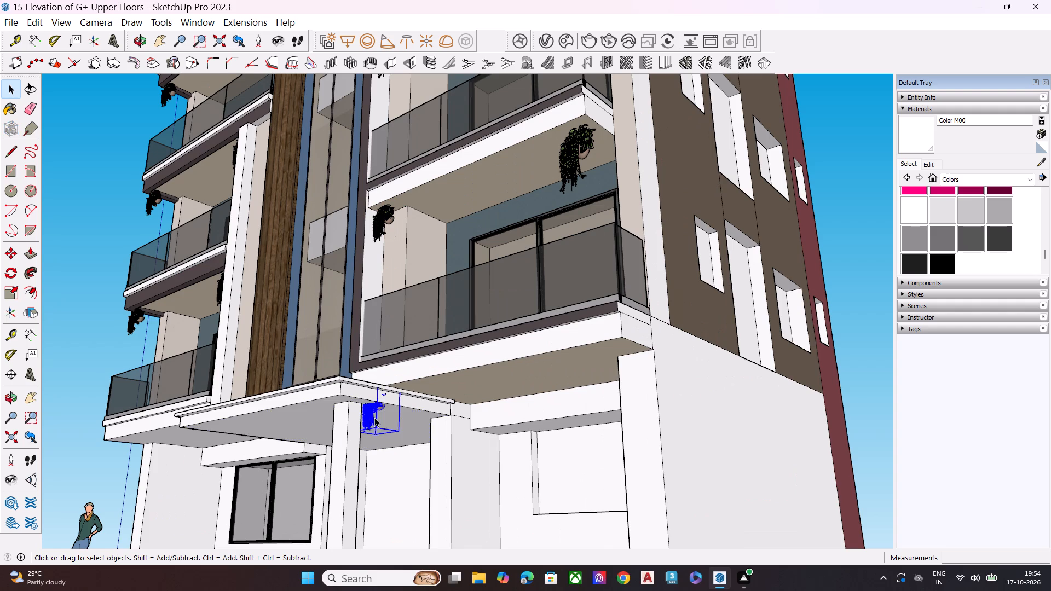
key("Delete")
scroll(379, 392, "down", 3)
scroll(383, 389, "up", 1)
scroll(383, 389, "down", 2)
scroll(385, 389, "up", 1)
scroll(386, 387, "down", 6)
scroll(392, 474, "up", 3)
scroll(385, 484, "down", 1)
scroll(384, 485, "up", 5)
left_click(380, 479)
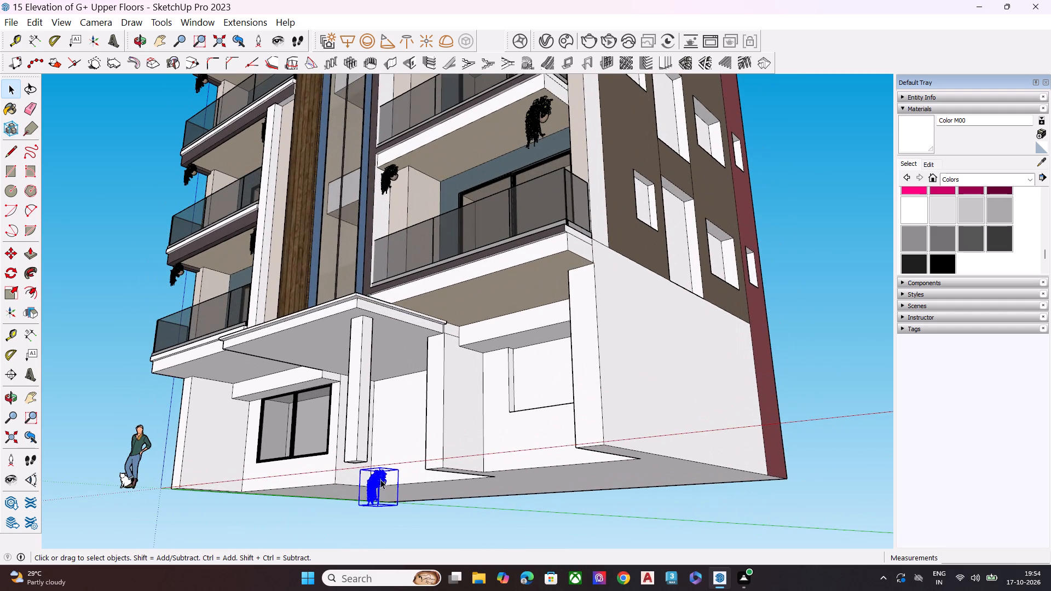
key("Delete")
Copy the right block's top-floor creeper curtain about 85' 1 3/8" down to the entrance canopy at the base of the central bay.
scroll(425, 462, "down", 1)
middle_click_drag(434, 410, 636, 508)
scroll(434, 410, "down", 1)
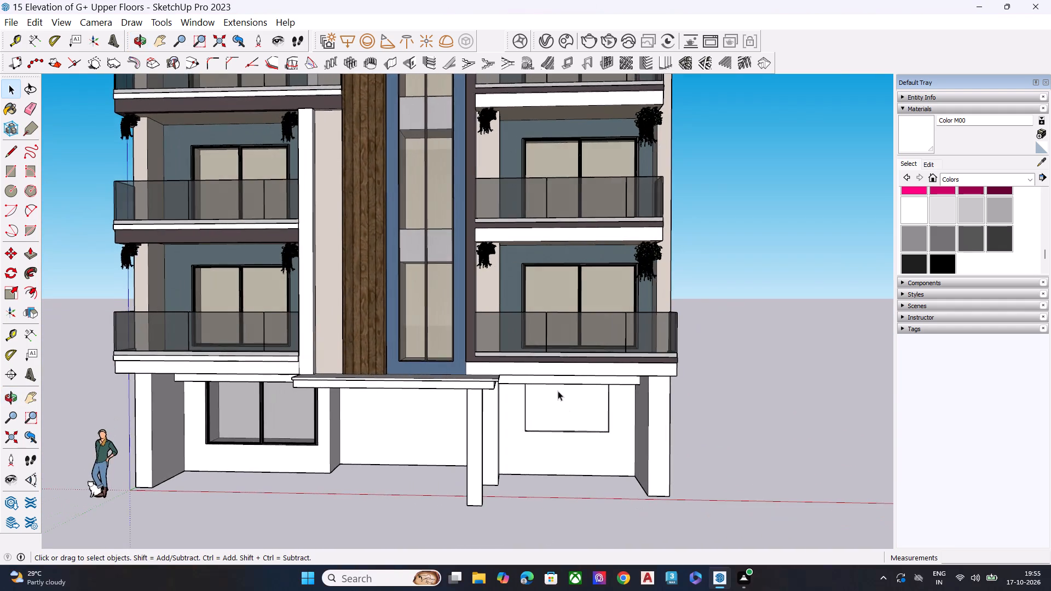
scroll(558, 391, "down", 8)
middle_click_drag(496, 385, 614, 486)
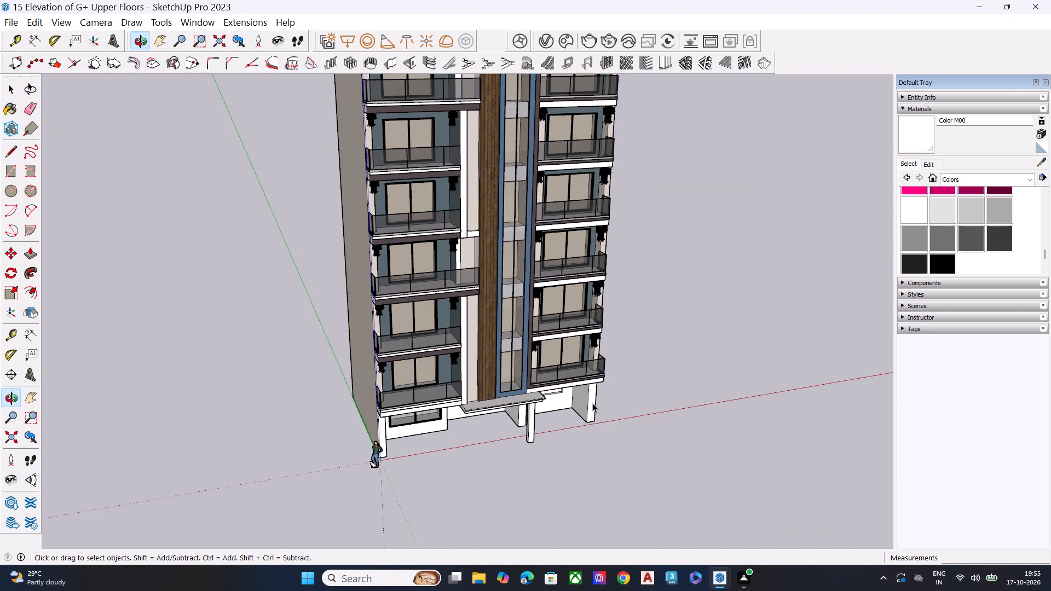
scroll(592, 403, "down", 8)
left_click_drag(504, 412, 459, 384)
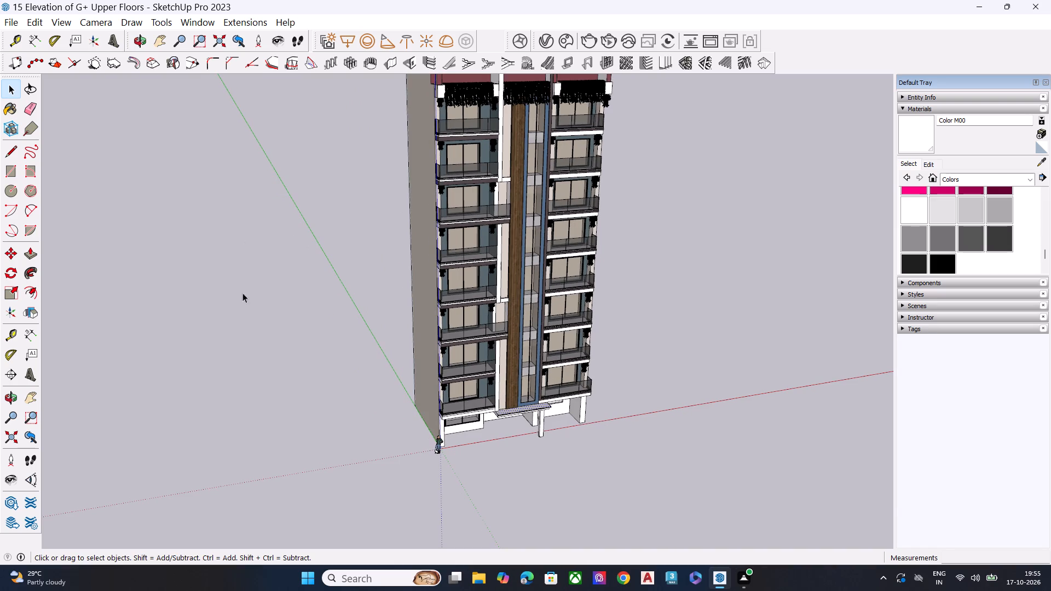
scroll(304, 367, "down", 1)
scroll(523, 93, "up", 18)
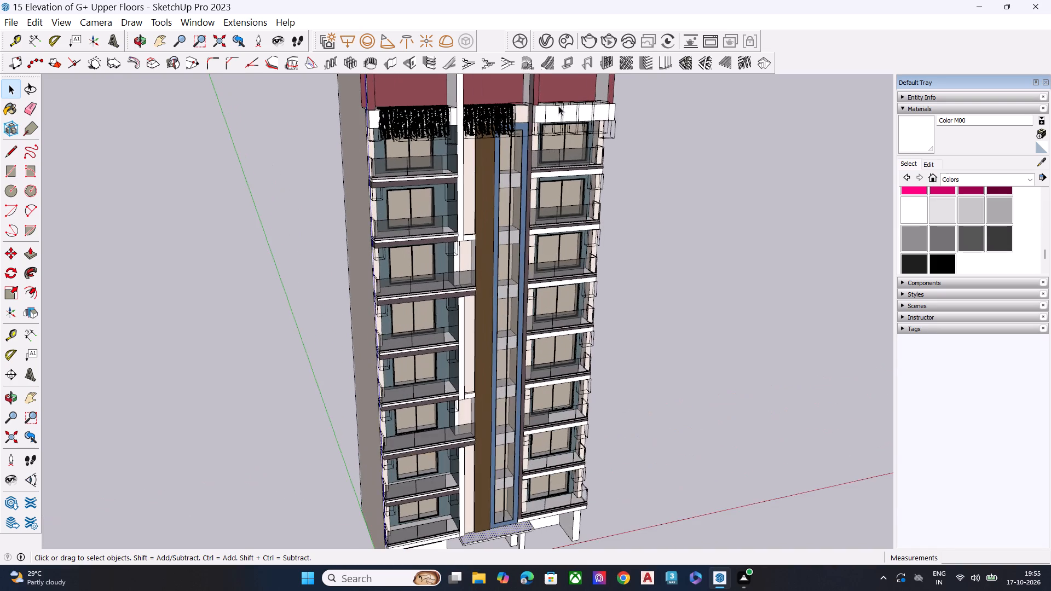
scroll(558, 106, "up", 10)
left_click(567, 103)
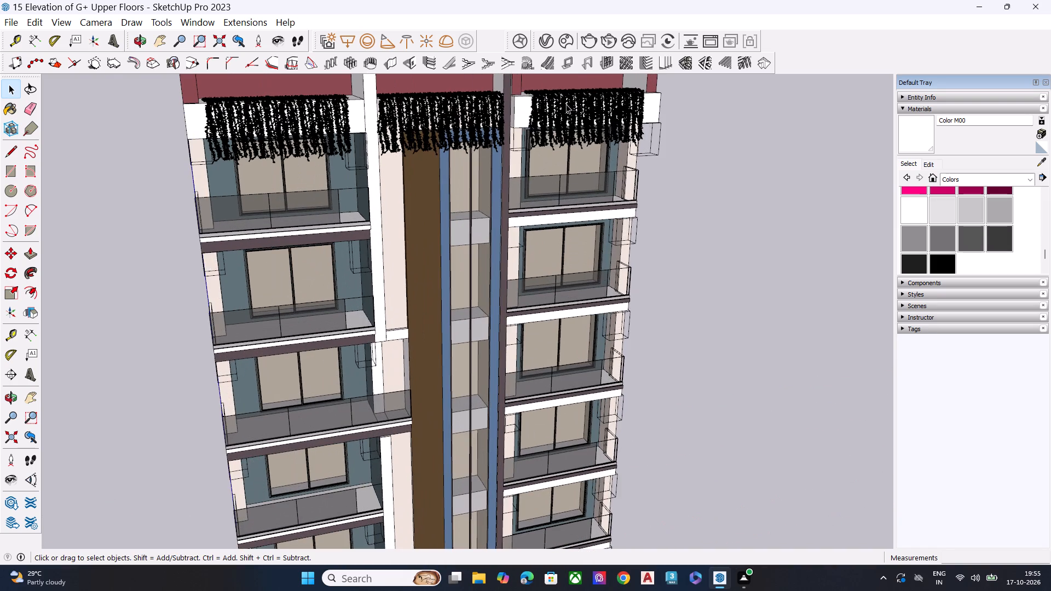
left_click(566, 104)
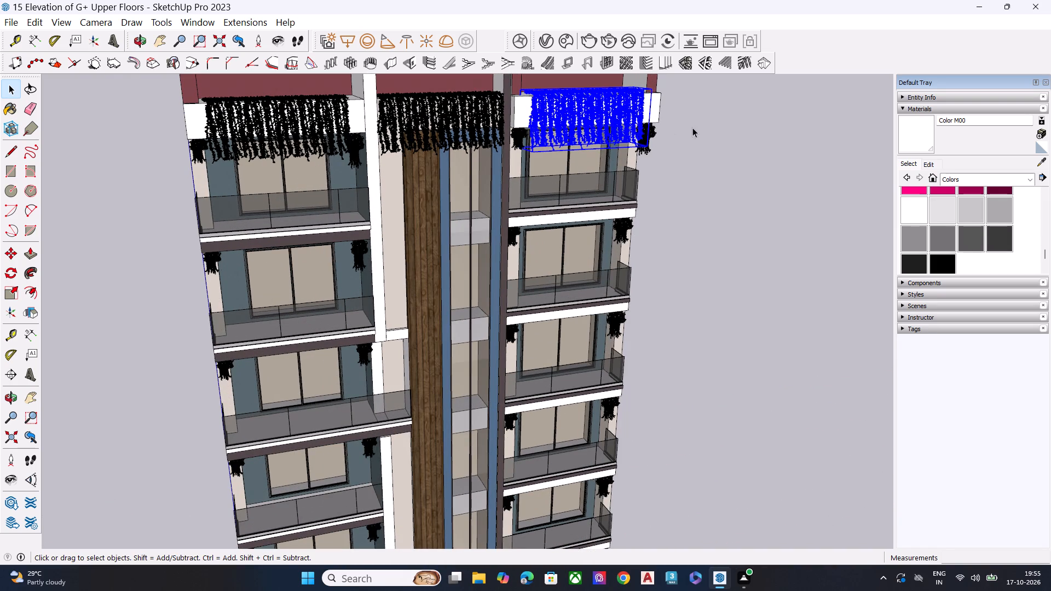
key("m")
scroll(524, 93, "up", 7)
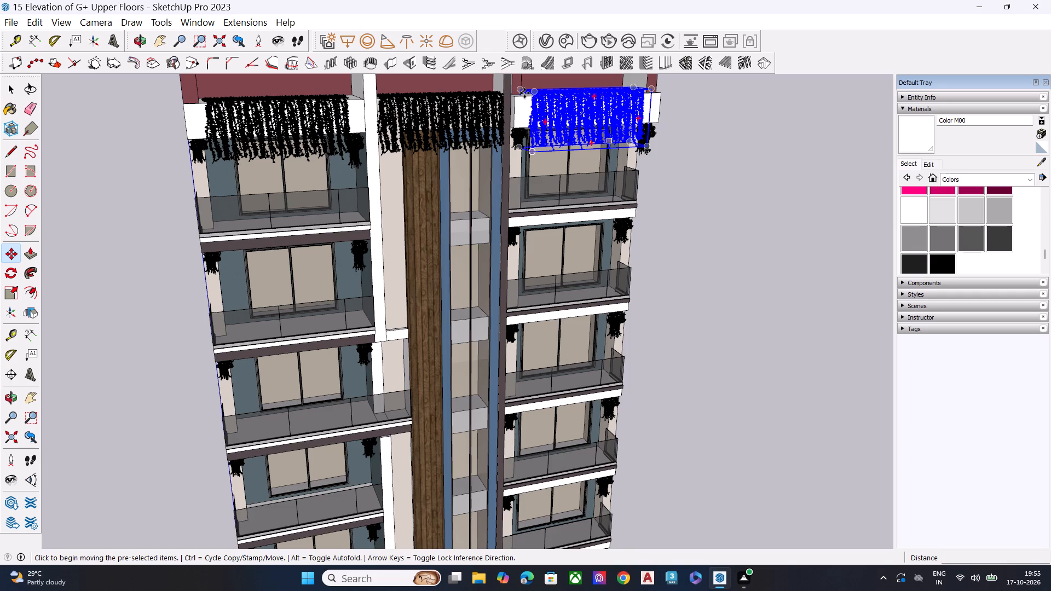
scroll(522, 86, "up", 12)
scroll(522, 86, "down", 1)
scroll(522, 86, "up", 5)
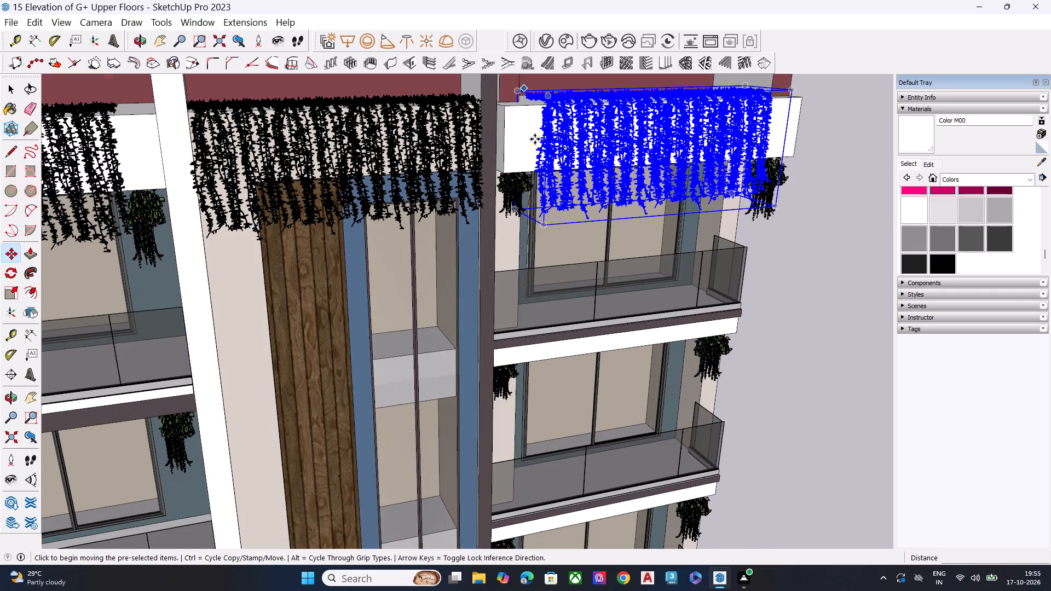
middle_click_drag(535, 144, 518, 245)
scroll(517, 204, "up", 8)
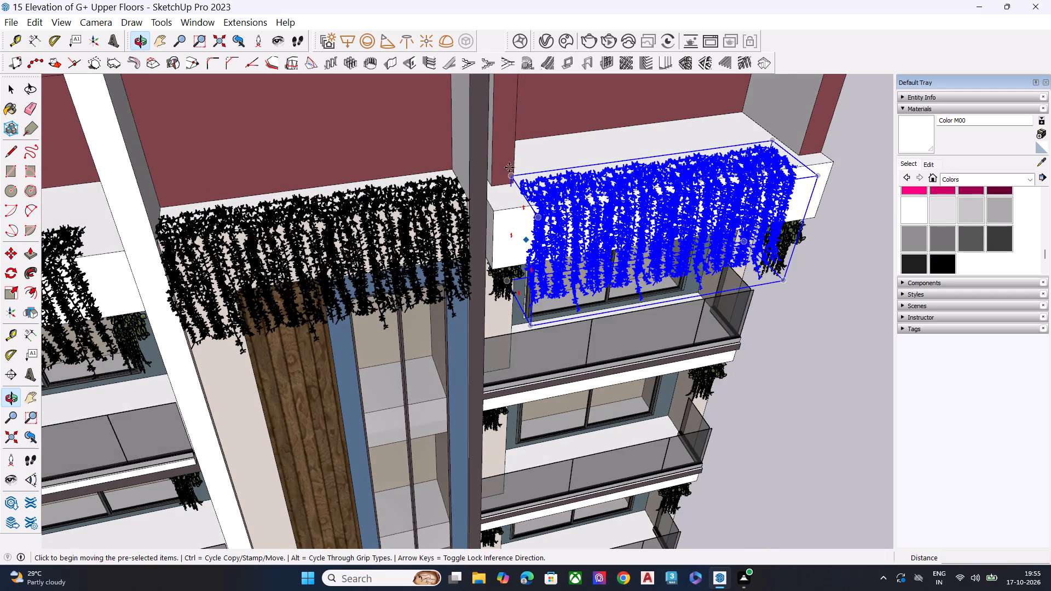
scroll(510, 171, "up", 5)
scroll(510, 171, "down", 1)
scroll(510, 171, "up", 3)
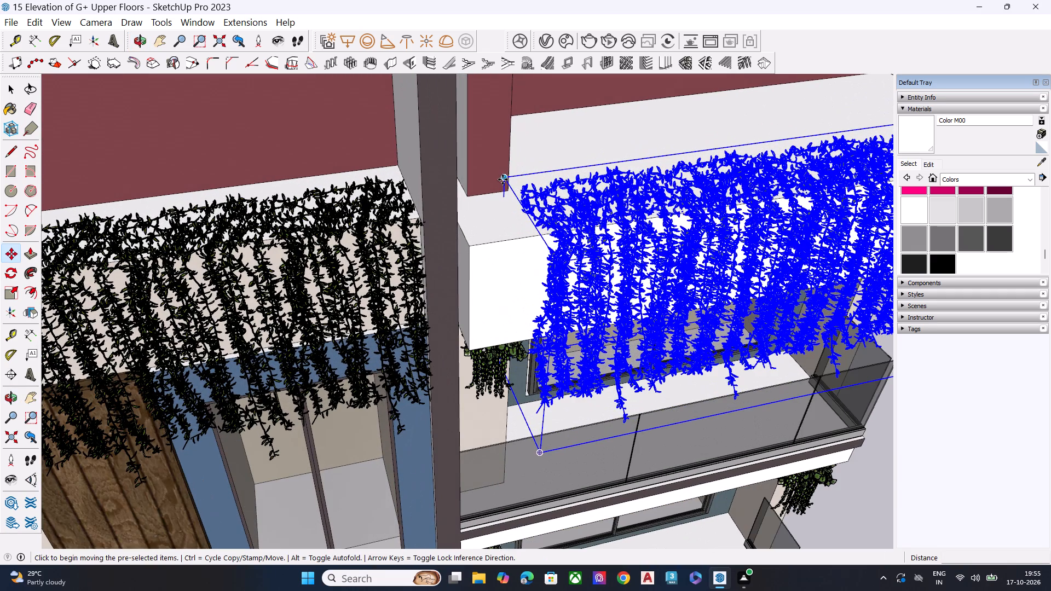
left_click(504, 178)
scroll(333, 171, "down", 7)
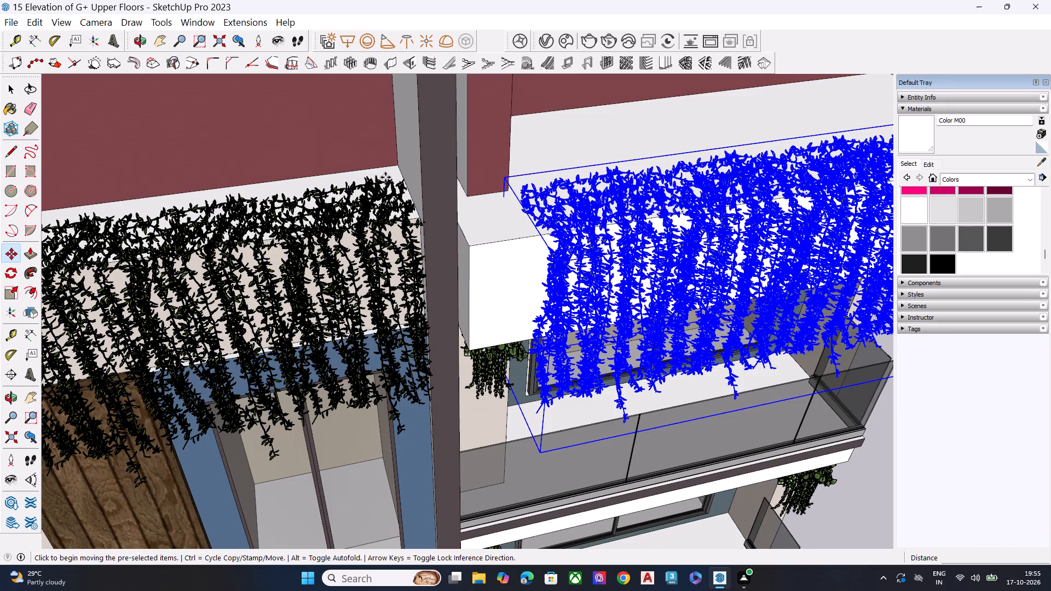
scroll(537, 228, "down", 8)
scroll(420, 224, "down", 5)
scroll(420, 224, "up", 1)
scroll(420, 224, "down", 5)
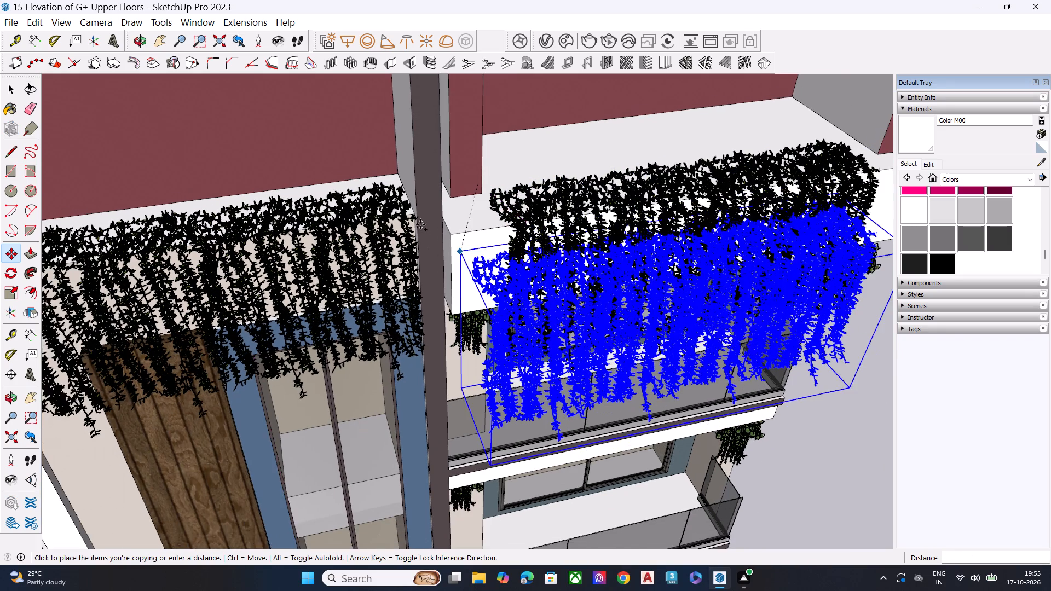
scroll(420, 224, "down", 15)
scroll(420, 224, "up", 1)
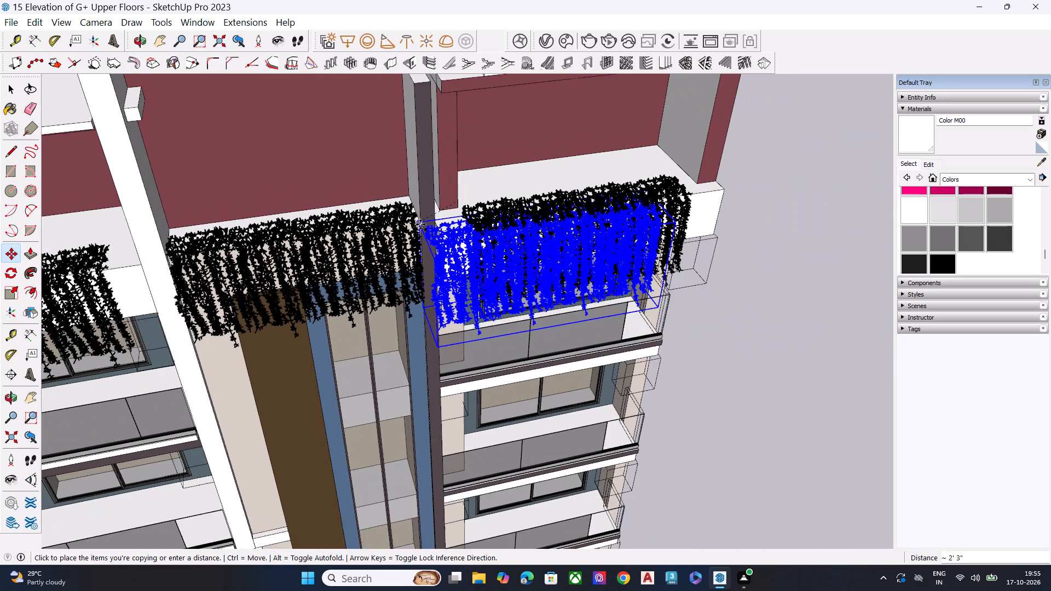
scroll(420, 224, "down", 6)
scroll(732, 289, "down", 4)
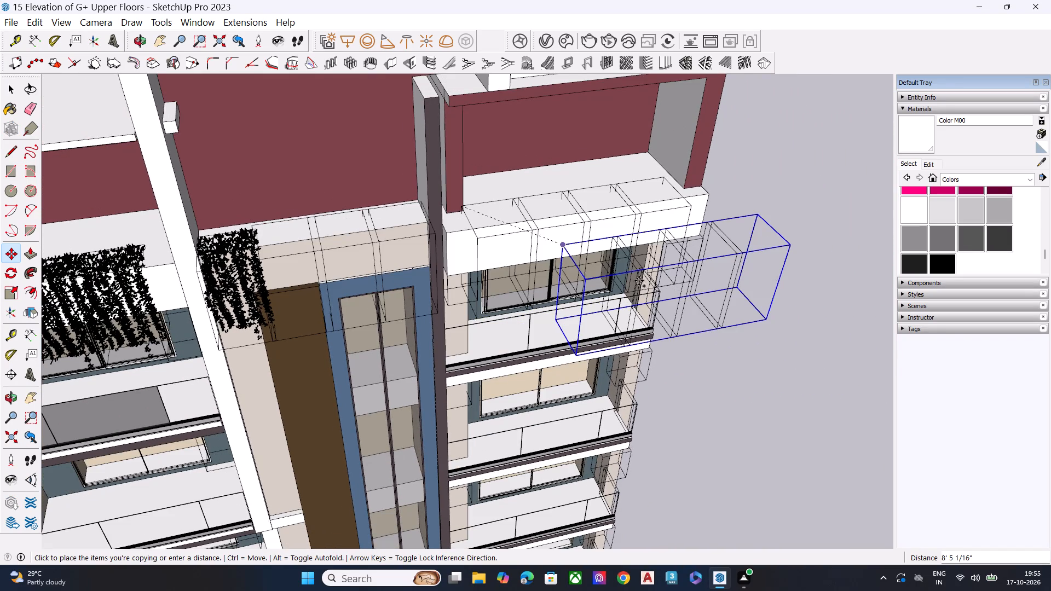
scroll(639, 281, "down", 2)
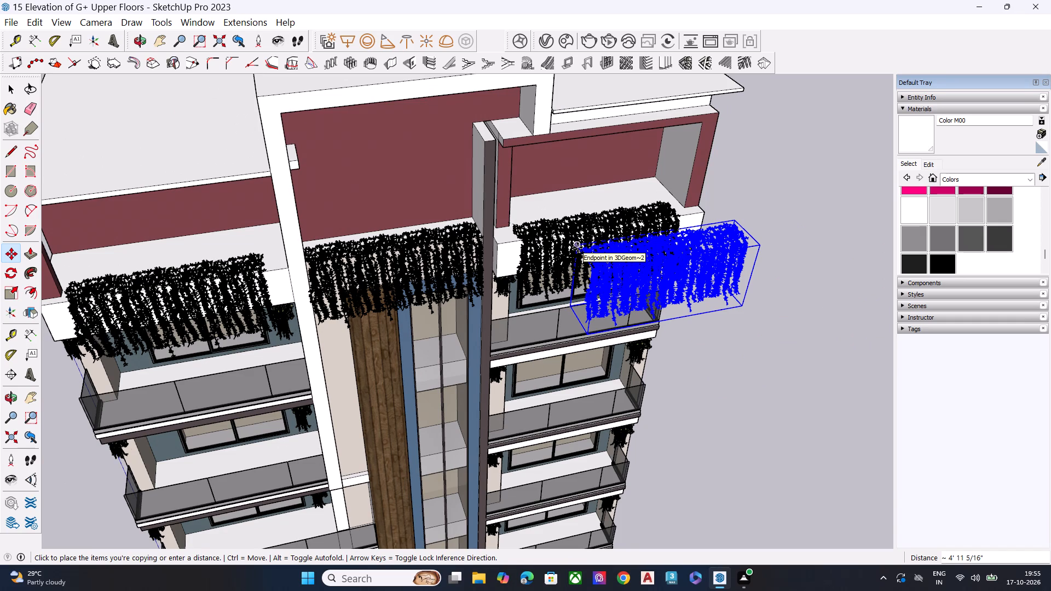
scroll(567, 254, "down", 9)
scroll(686, 194, "down", 2)
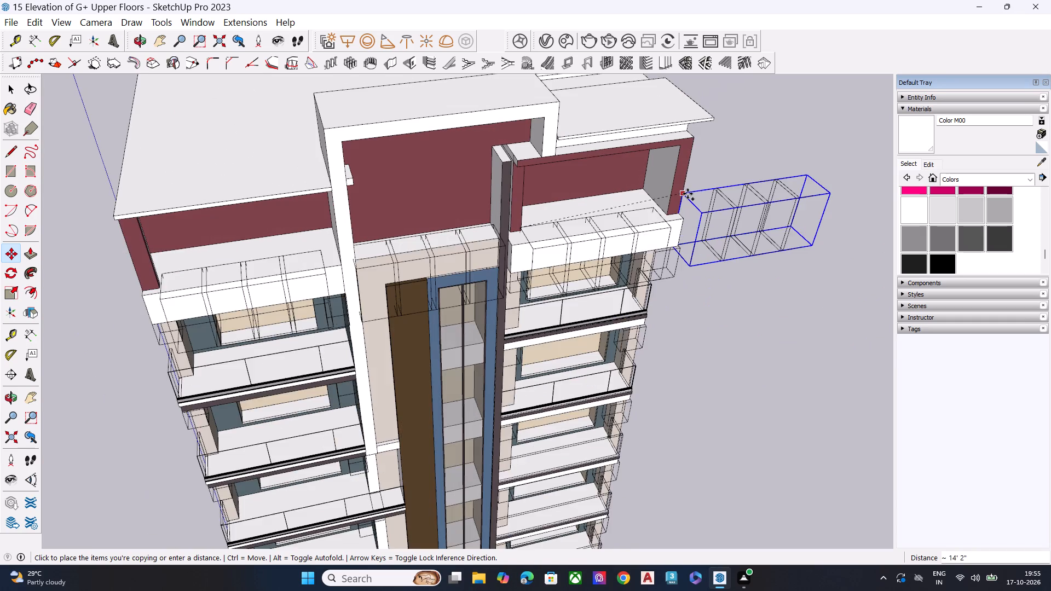
scroll(688, 194, "down", 7)
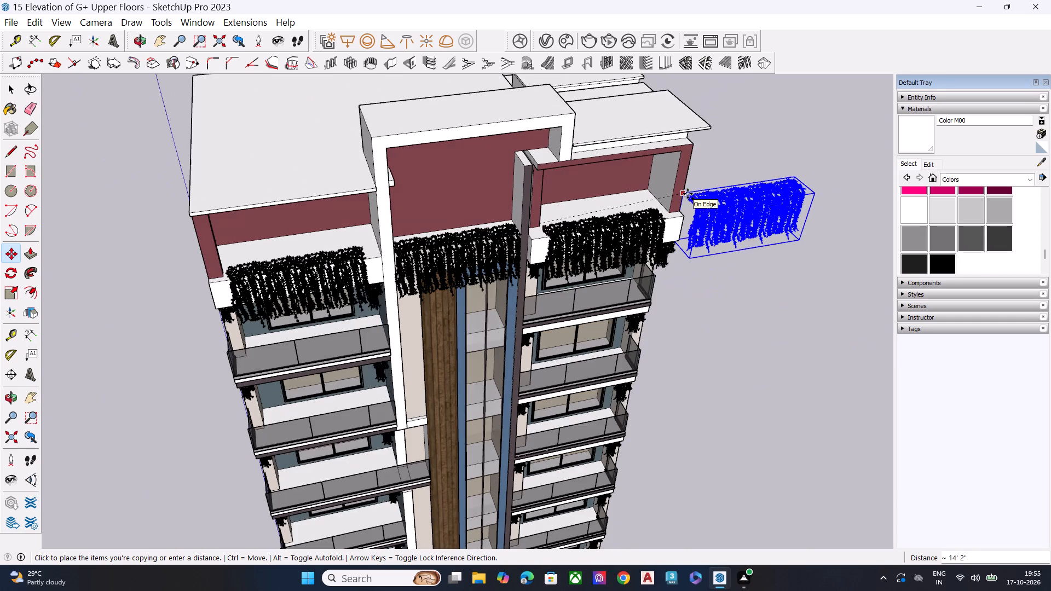
scroll(678, 201, "down", 11)
scroll(675, 201, "down", 16)
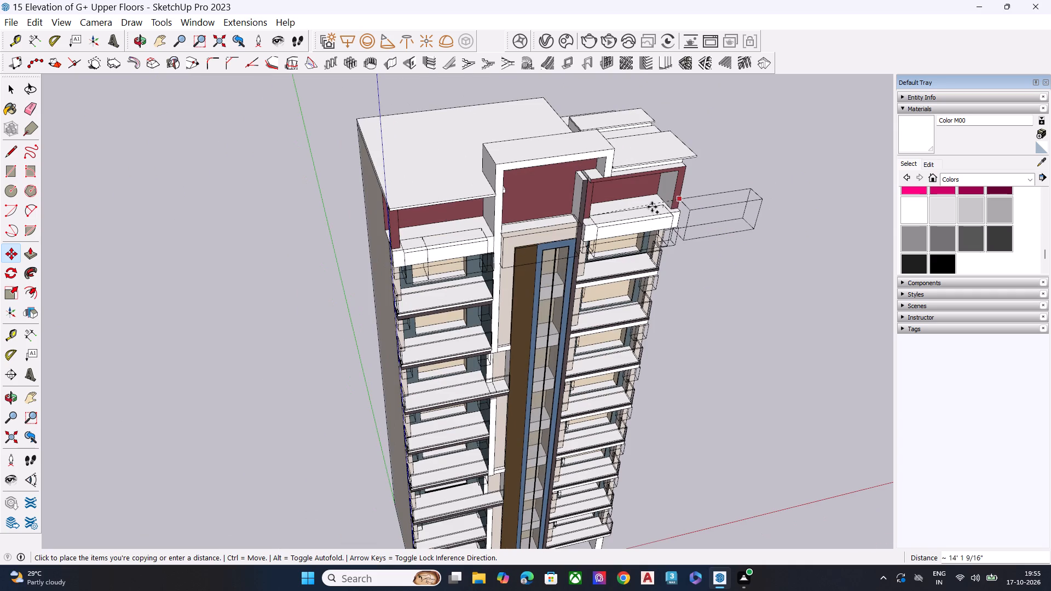
scroll(652, 207, "down", 4)
scroll(575, 212, "down", 6)
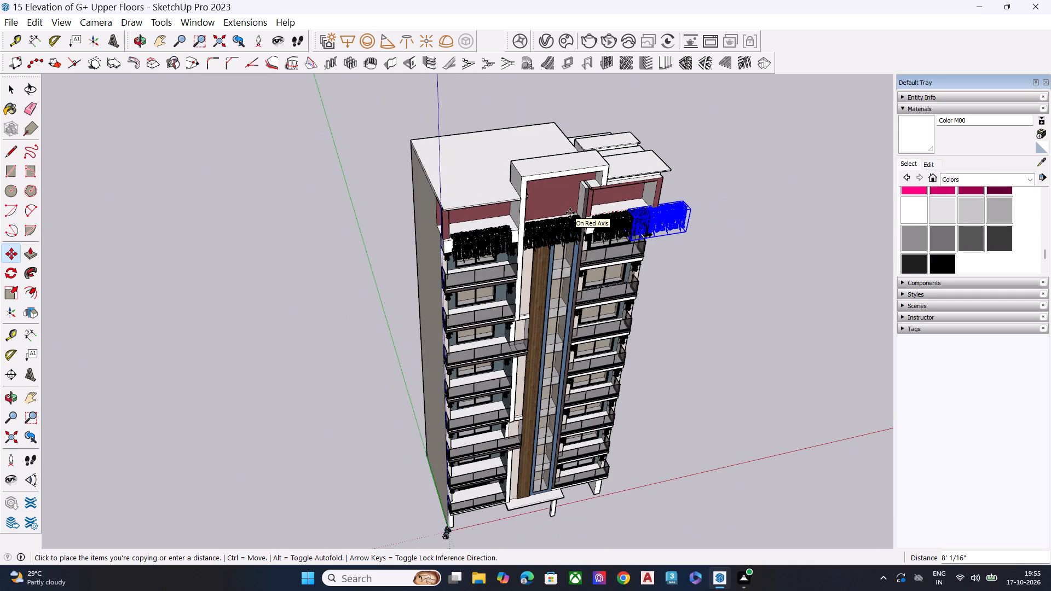
scroll(548, 215, "down", 9)
scroll(523, 529, "up", 1)
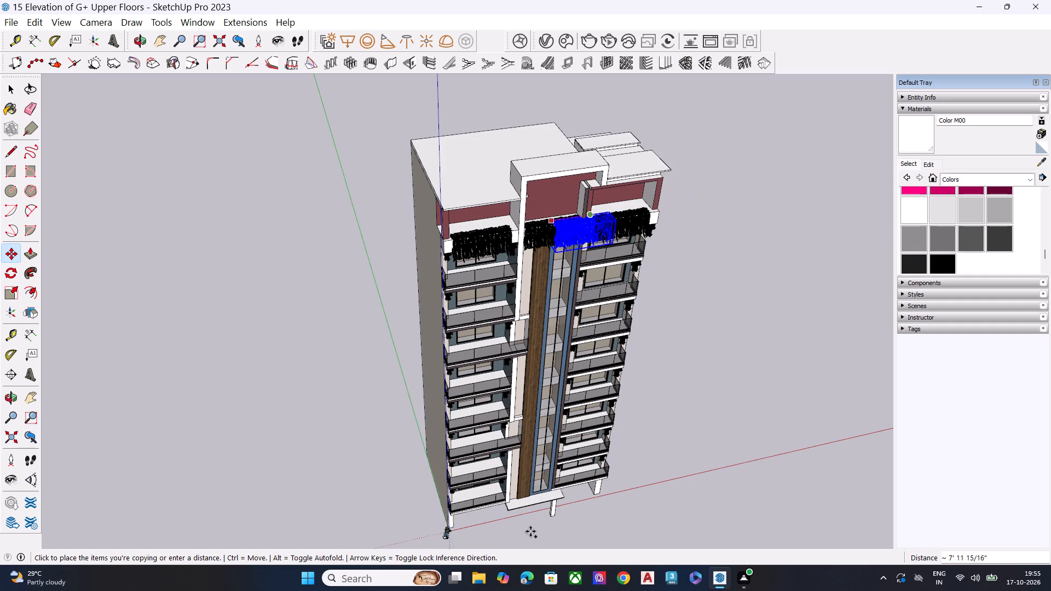
middle_click_drag(530, 519, 665, 277)
scroll(588, 276, "down", 7)
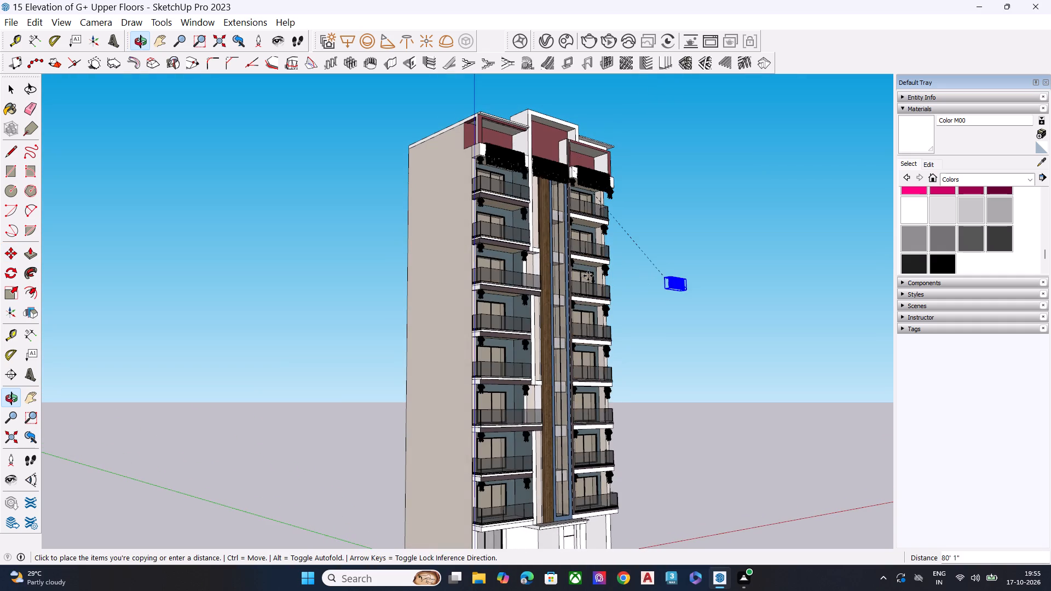
scroll(588, 276, "down", 6)
scroll(577, 457, "up", 7)
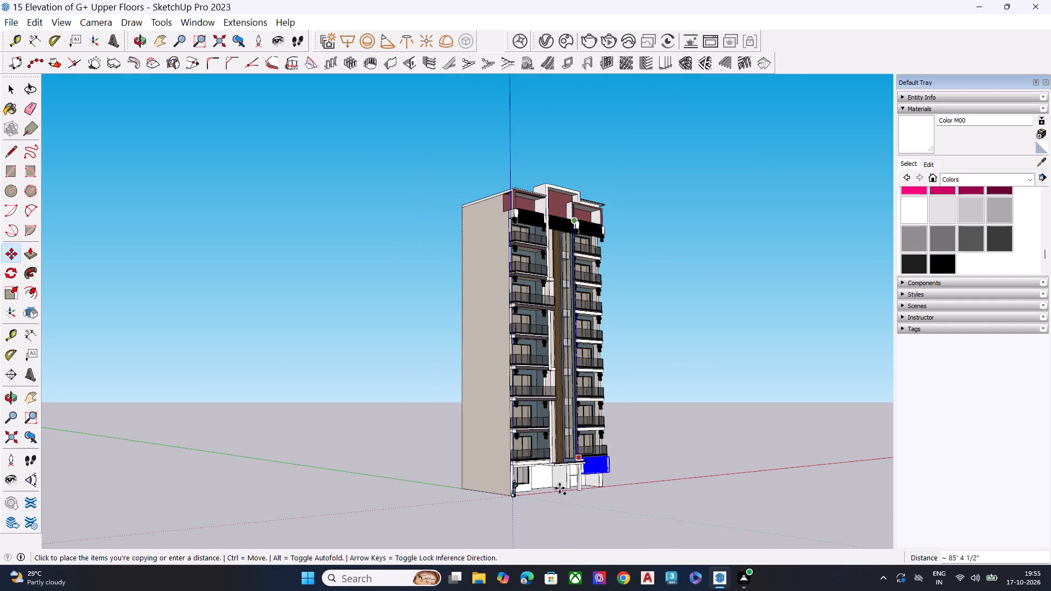
scroll(559, 489, "up", 13)
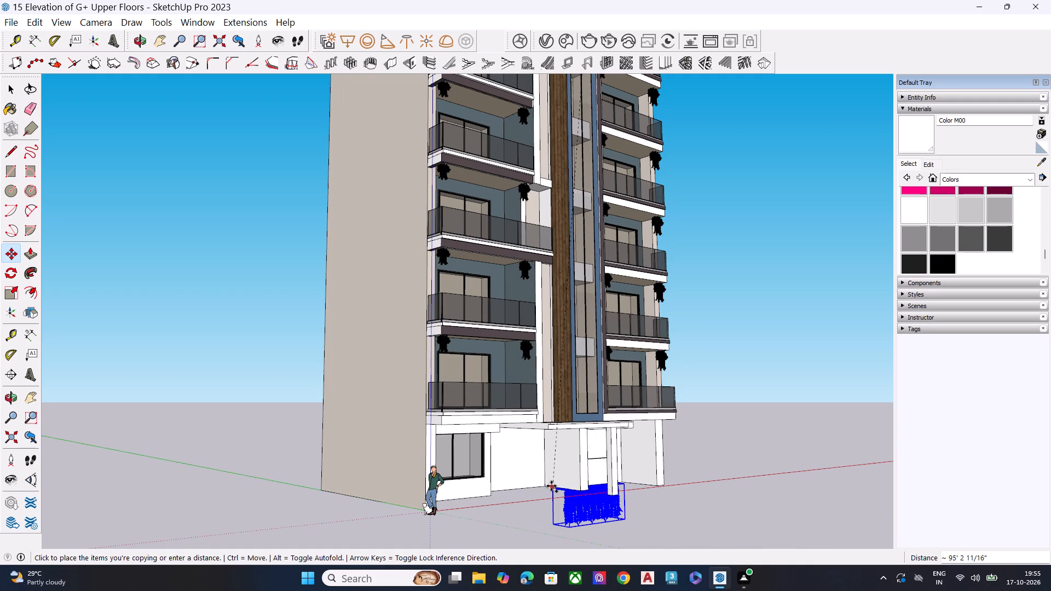
scroll(550, 484, "up", 3)
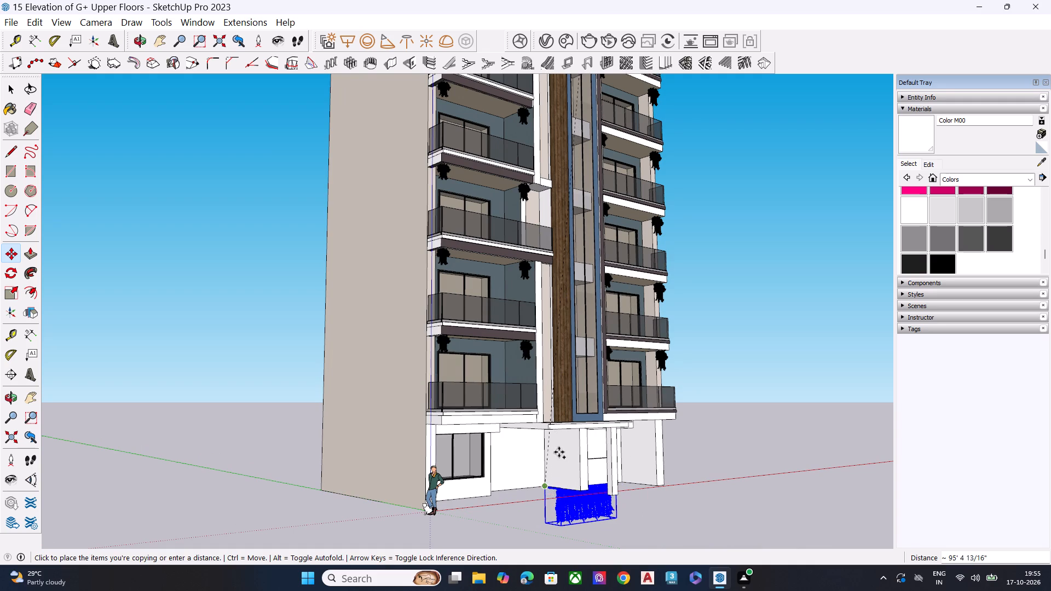
scroll(559, 452, "up", 15)
scroll(564, 406, "up", 16)
middle_click_drag(523, 411, 523, 414)
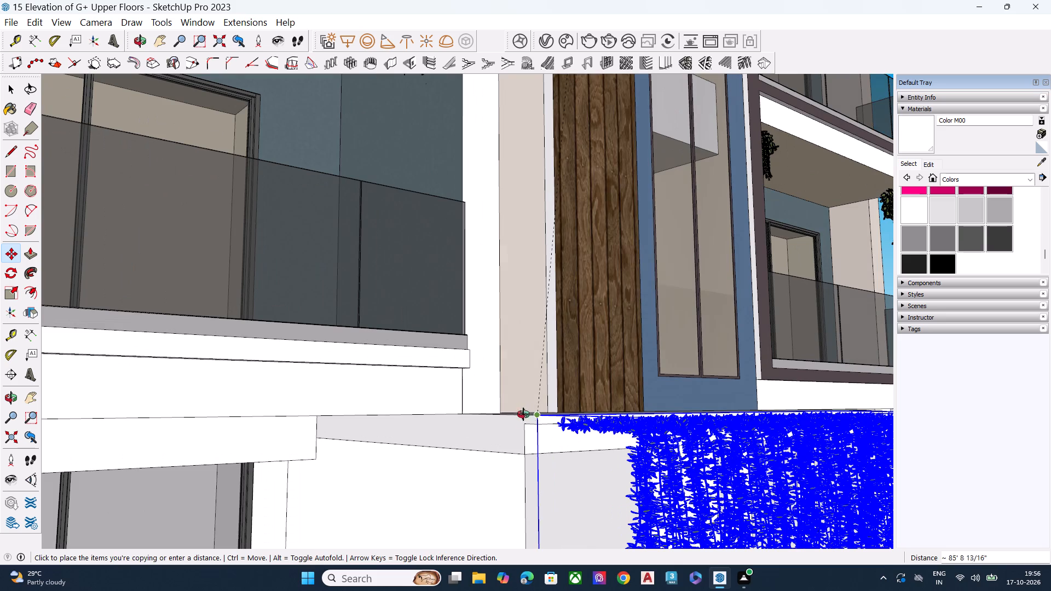
middle_click_drag(523, 414, 669, 491)
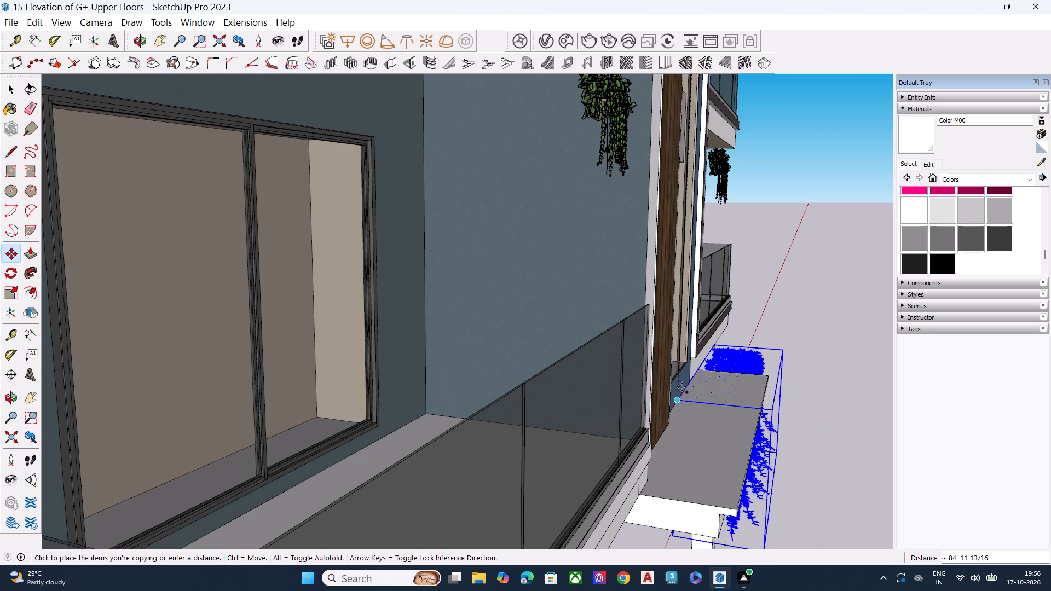
middle_click_drag(677, 446, 622, 463)
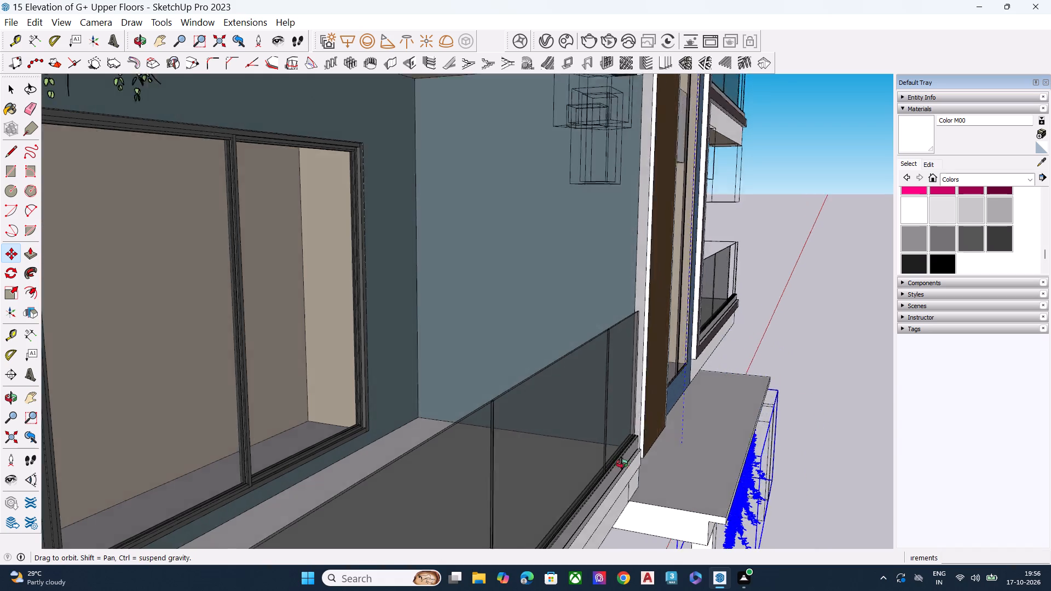
middle_click_drag(622, 463, 404, 410)
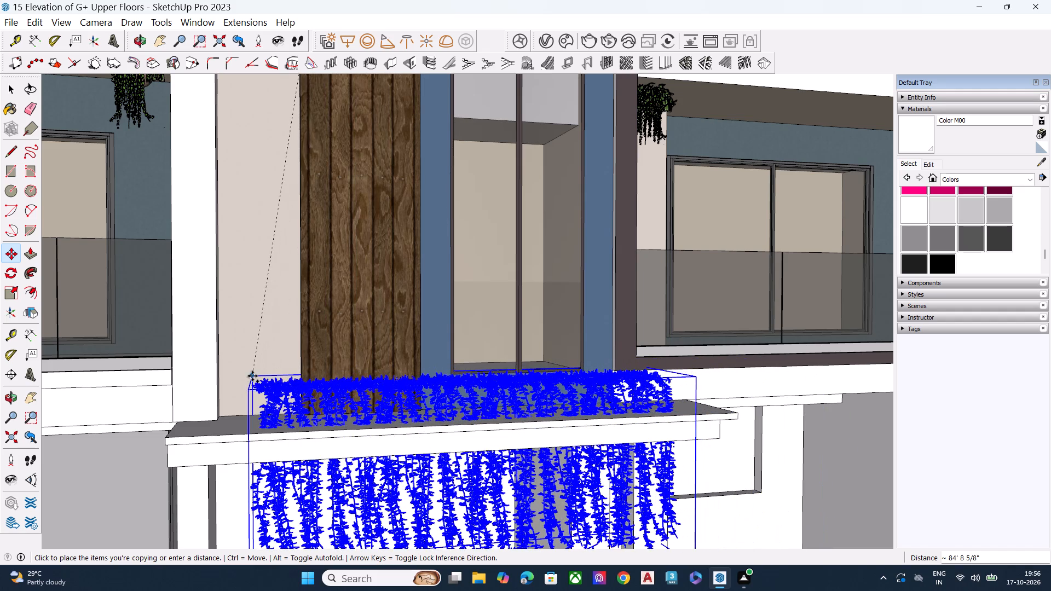
left_click(247, 390)
Move the copied creeper curtain outward about 2' 3 3/8" so it hangs over the entrance canopy's front edge.
middle_click_drag(368, 446, 401, 451)
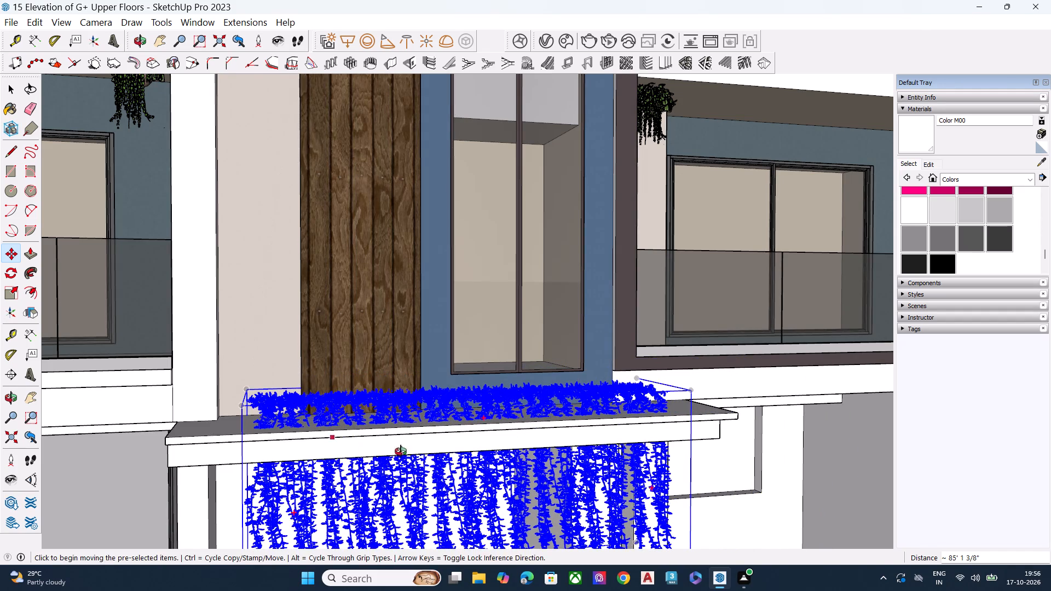
middle_click_drag(401, 451, 662, 373)
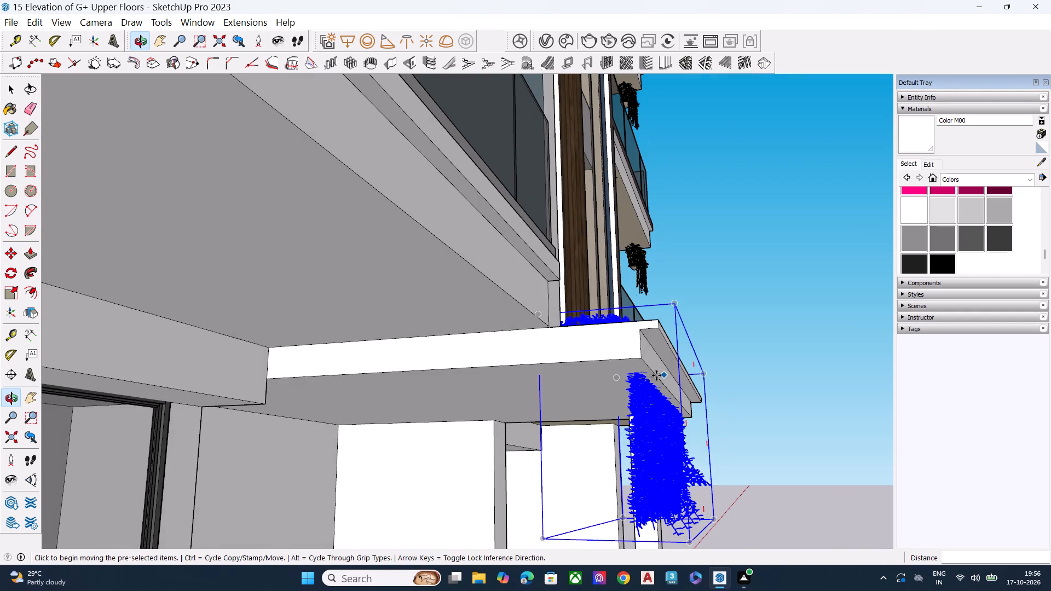
scroll(594, 345, "up", 7)
scroll(547, 312, "up", 2)
scroll(539, 309, "down", 1)
scroll(534, 308, "up", 4)
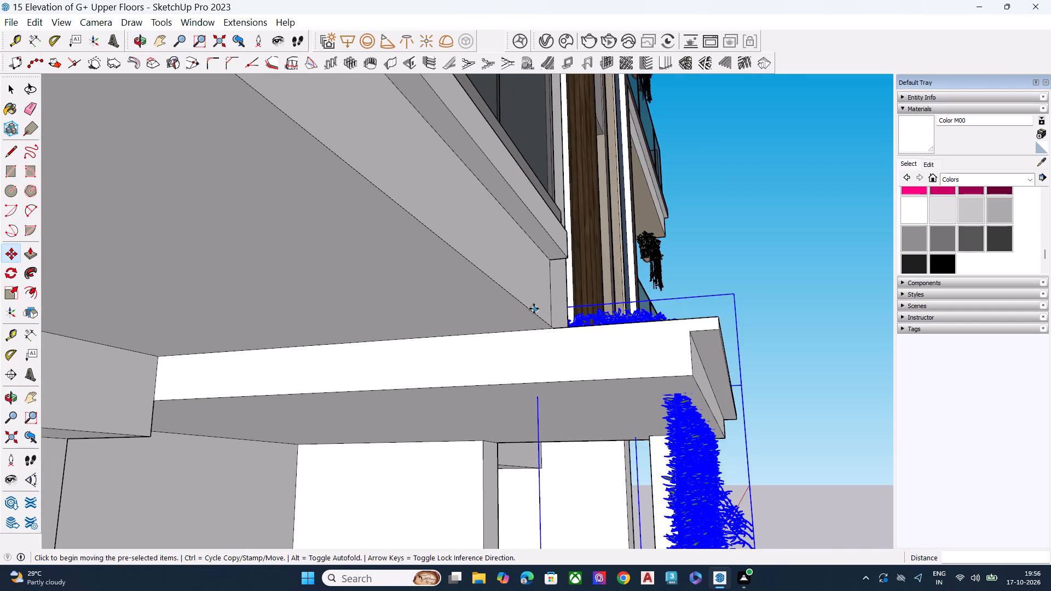
left_click(534, 309)
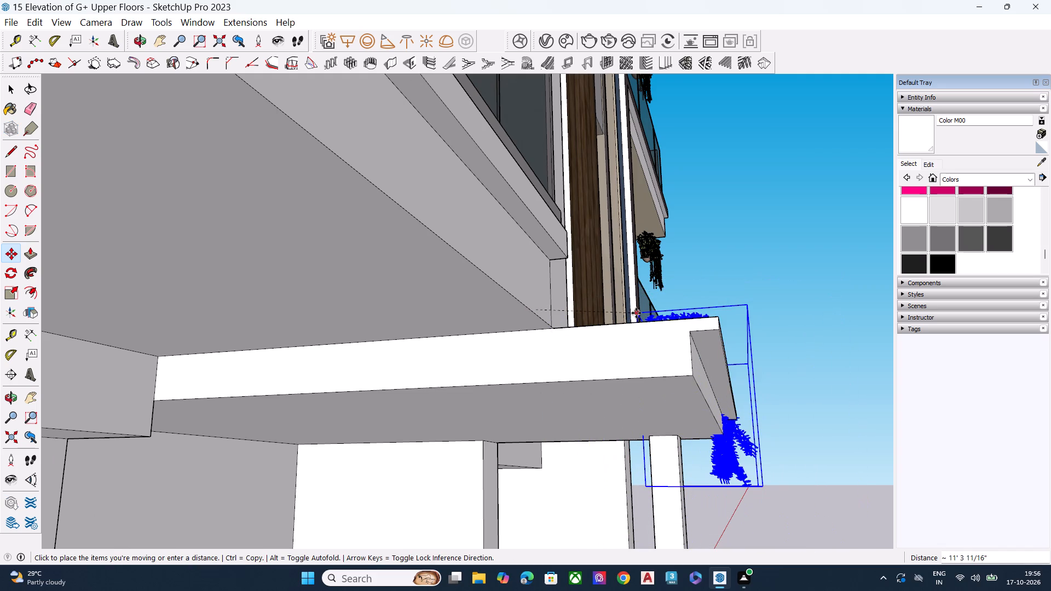
middle_click_drag(618, 325, 666, 515)
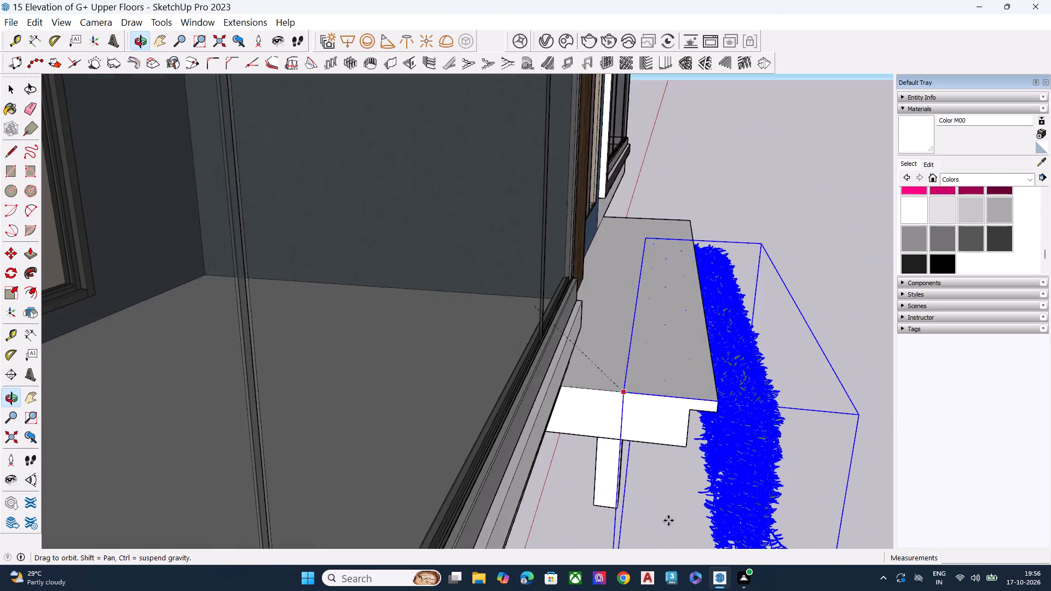
left_click(635, 381)
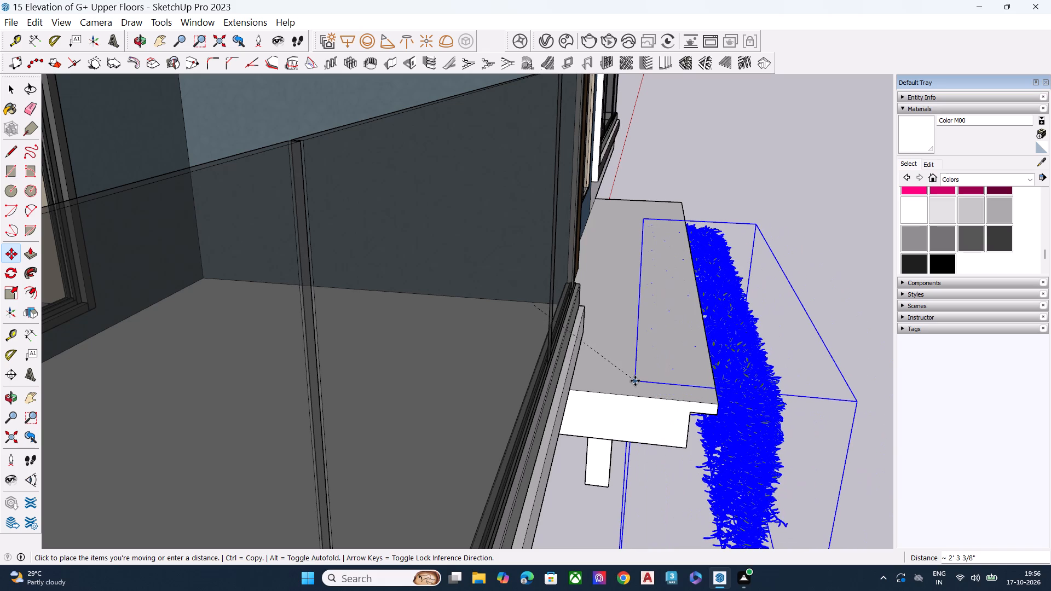
middle_click_drag(708, 390, 678, 268)
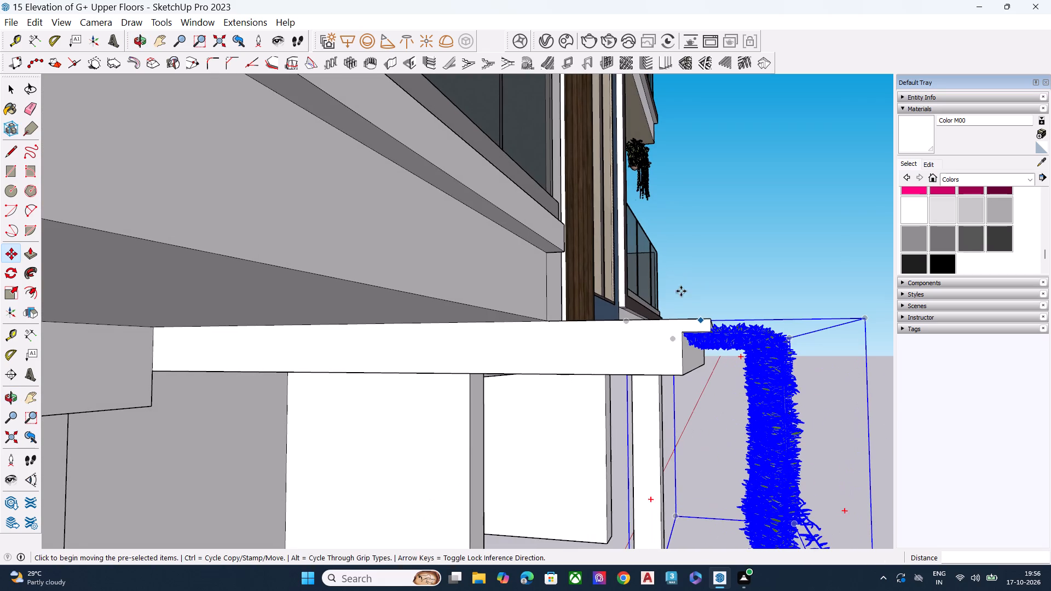
Raise the creeper curtain about 1' 8 1/8" so its top sits above the entrance canopy's front edge.
scroll(623, 311, "down", 9)
scroll(675, 370, "down", 3)
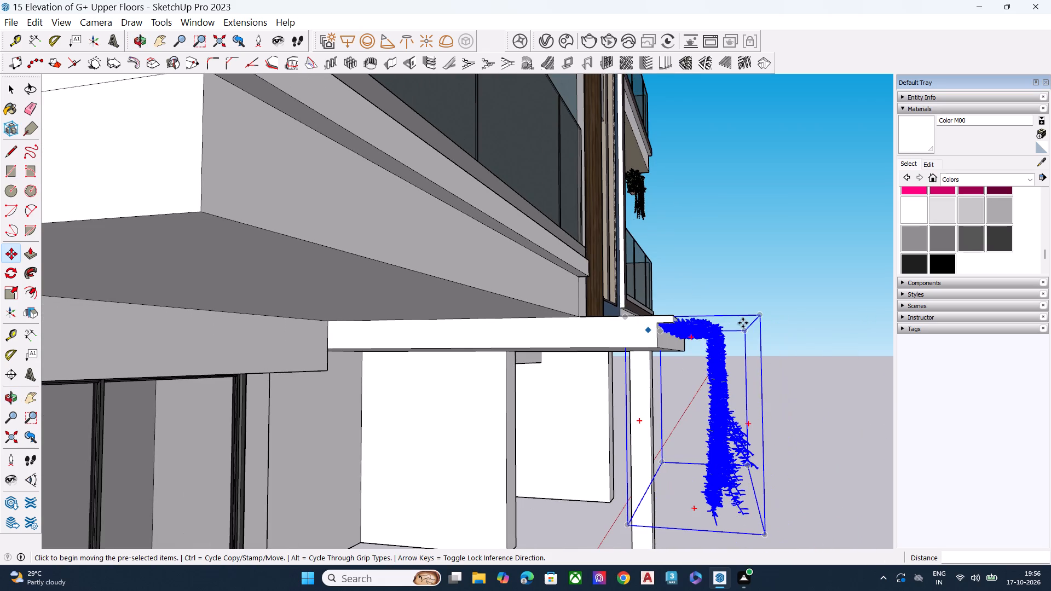
scroll(743, 323, "up", 8)
scroll(758, 321, "down", 1)
scroll(758, 321, "up", 3)
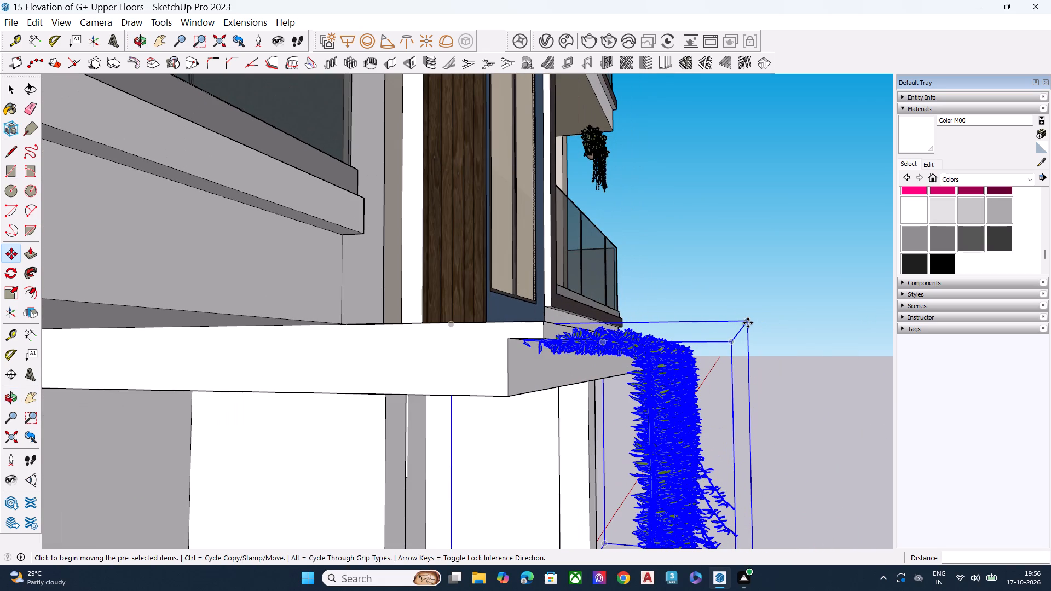
left_click(748, 323)
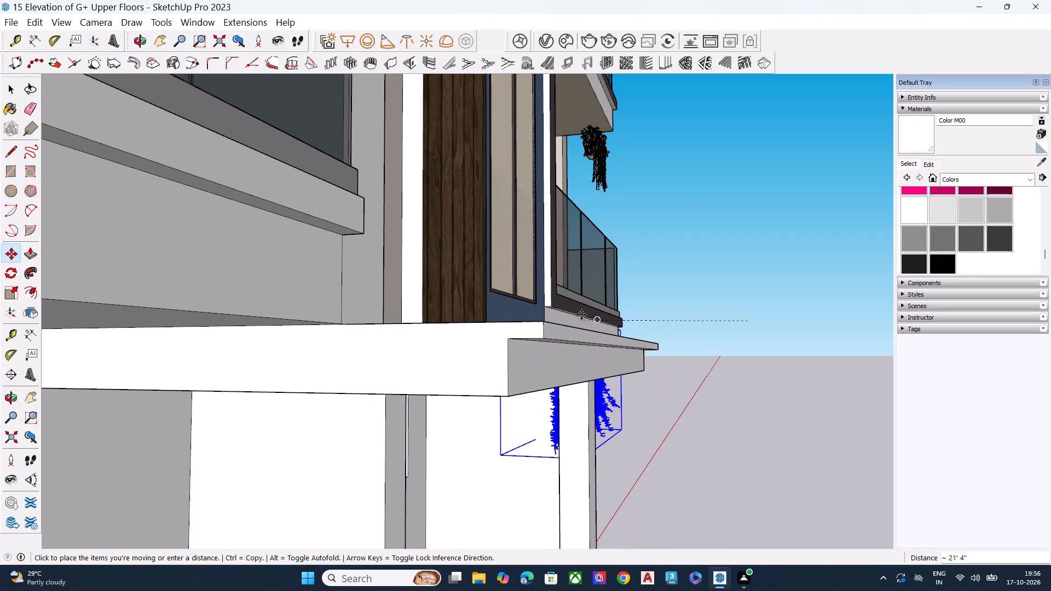
middle_click_drag(564, 346, 472, 482)
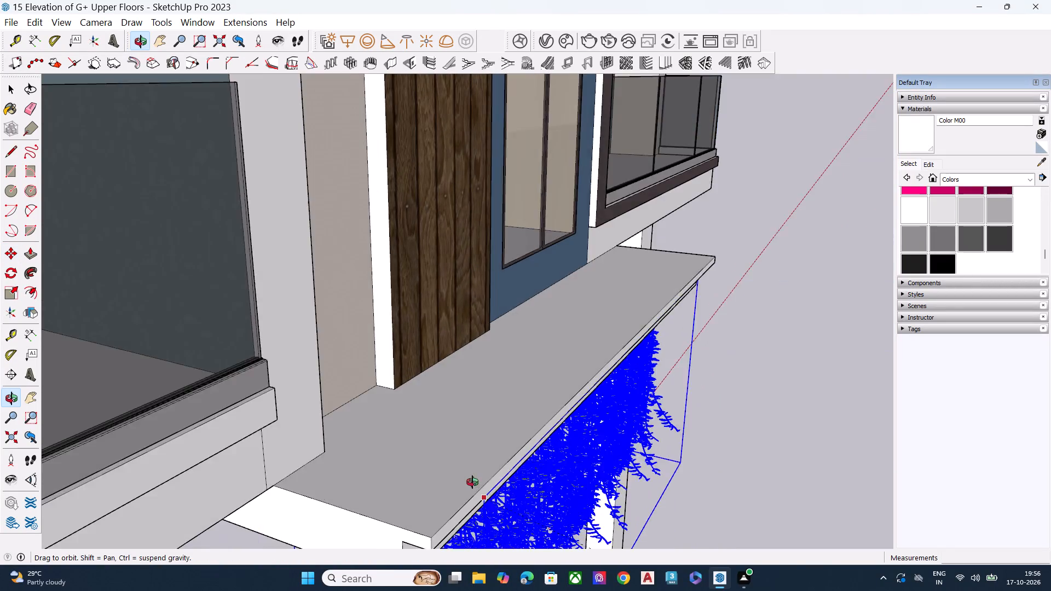
middle_click_drag(472, 482, 408, 474)
scroll(365, 406, "down", 19)
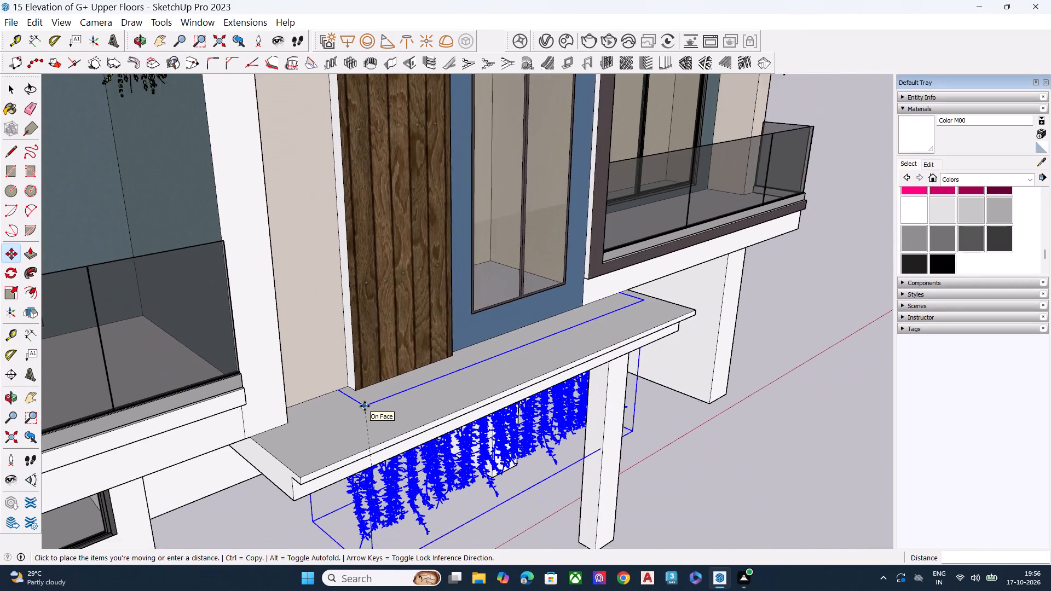
scroll(365, 413, "down", 6)
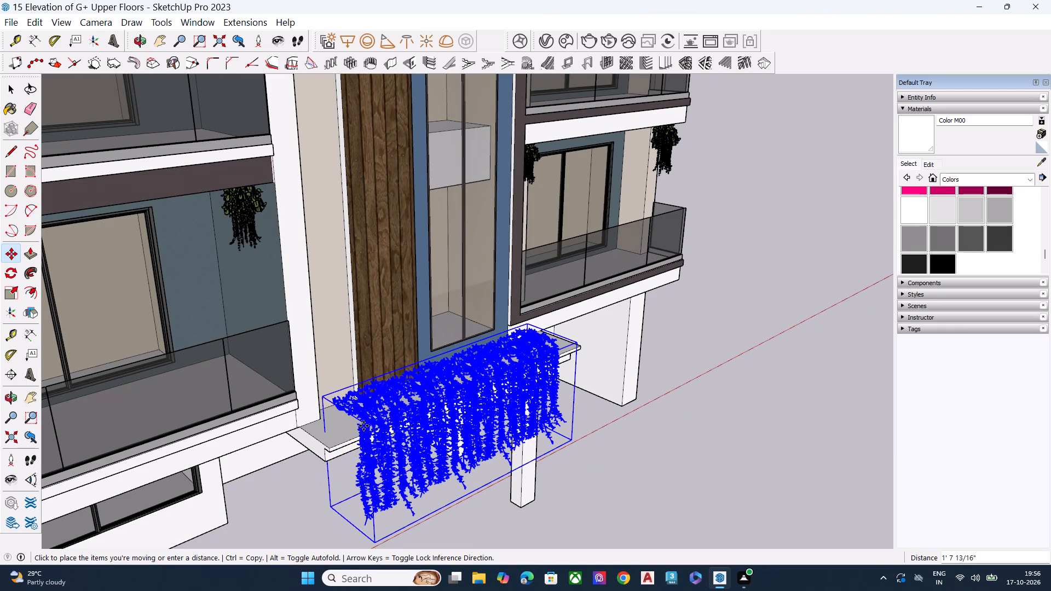
left_click(363, 426)
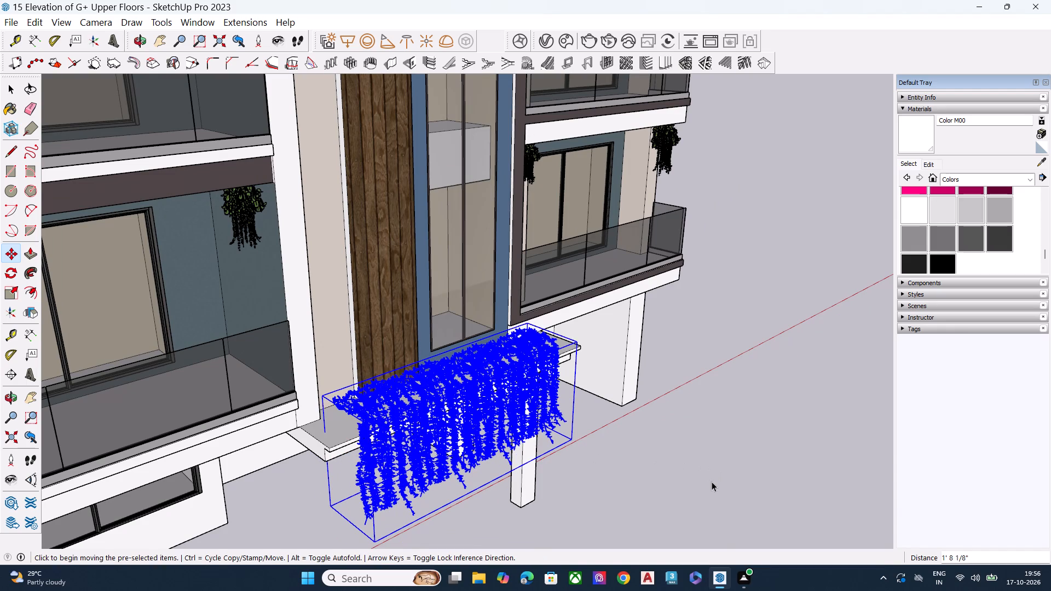
key("space")
left_click(712, 482)
Examine how the creeper curtain sits over the entrance canopy from both sides and from a distance.
middle_click_drag(635, 469, 734, 384)
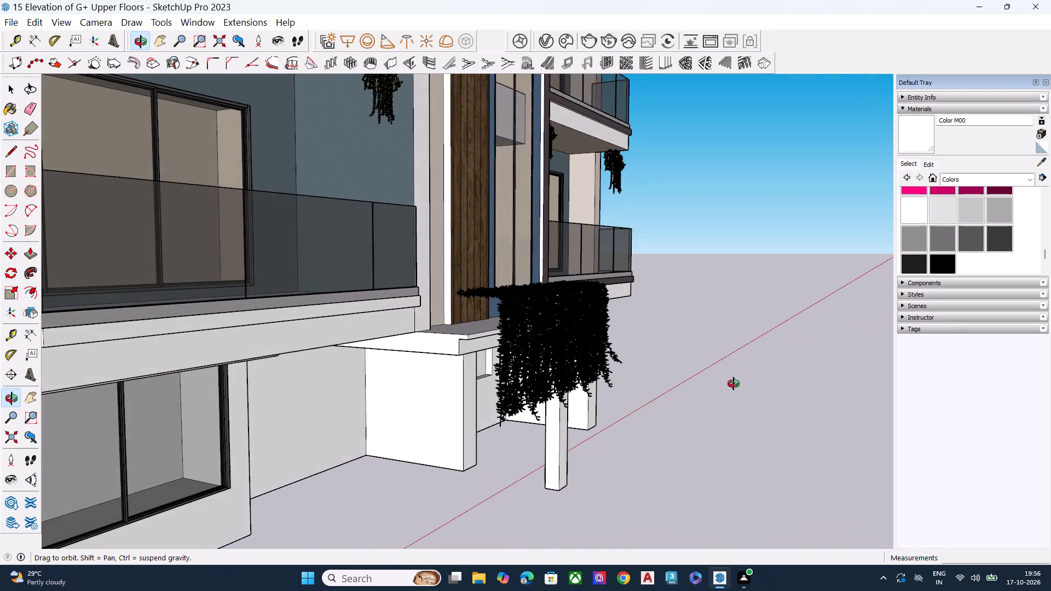
middle_click_drag(734, 384, 734, 384)
scroll(581, 350, "up", 7)
middle_click_drag(447, 334, 447, 333)
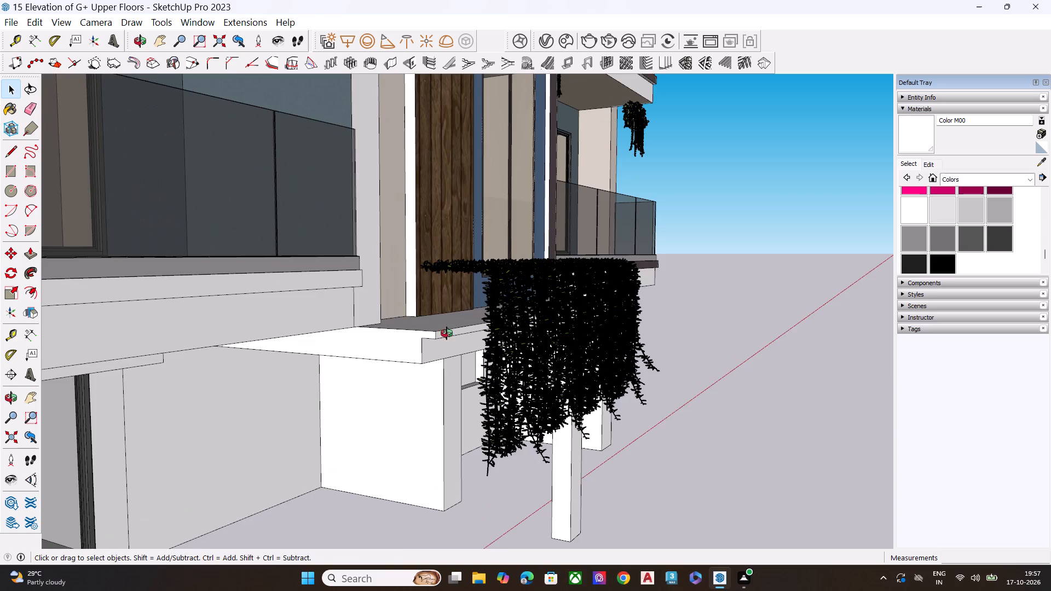
middle_click_drag(447, 333, 267, 280)
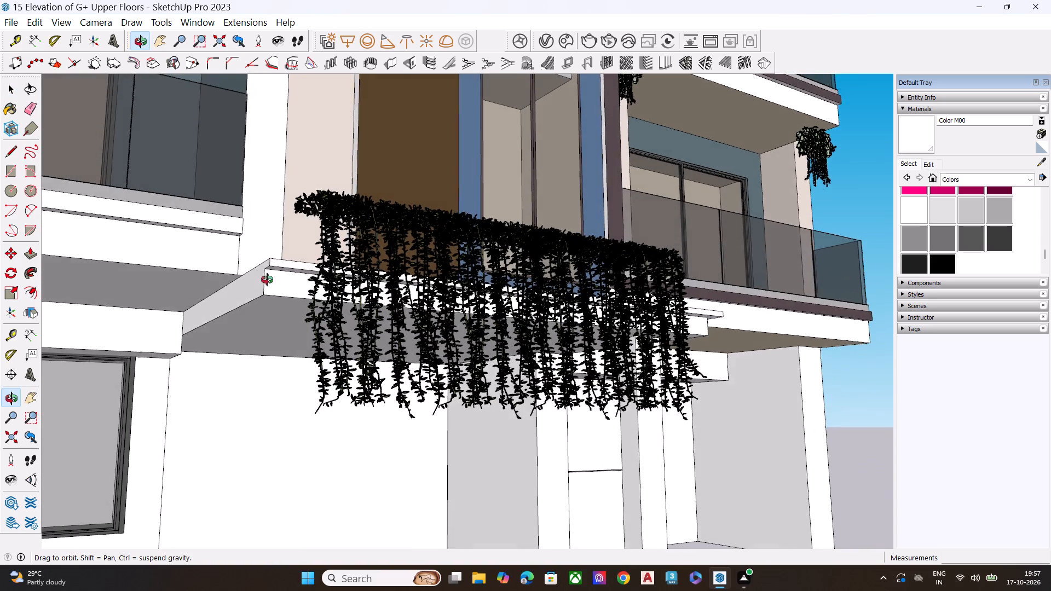
middle_click_drag(267, 280, 270, 278)
scroll(463, 297, "down", 8)
middle_click_drag(702, 351, 514, 422)
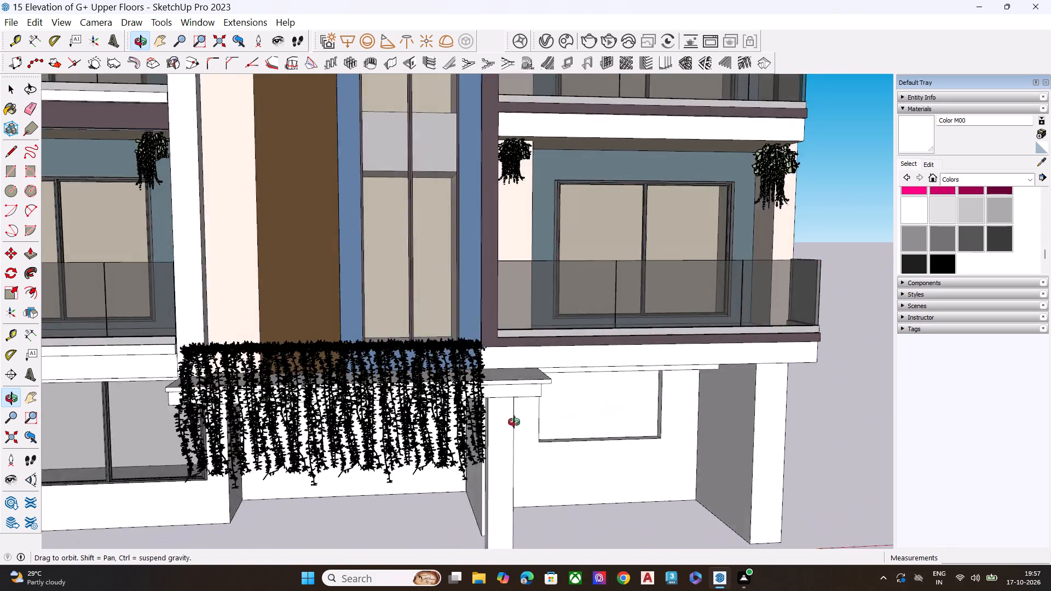
middle_click_drag(514, 422, 392, 419)
scroll(594, 374, "down", 8)
scroll(626, 401, "up", 1)
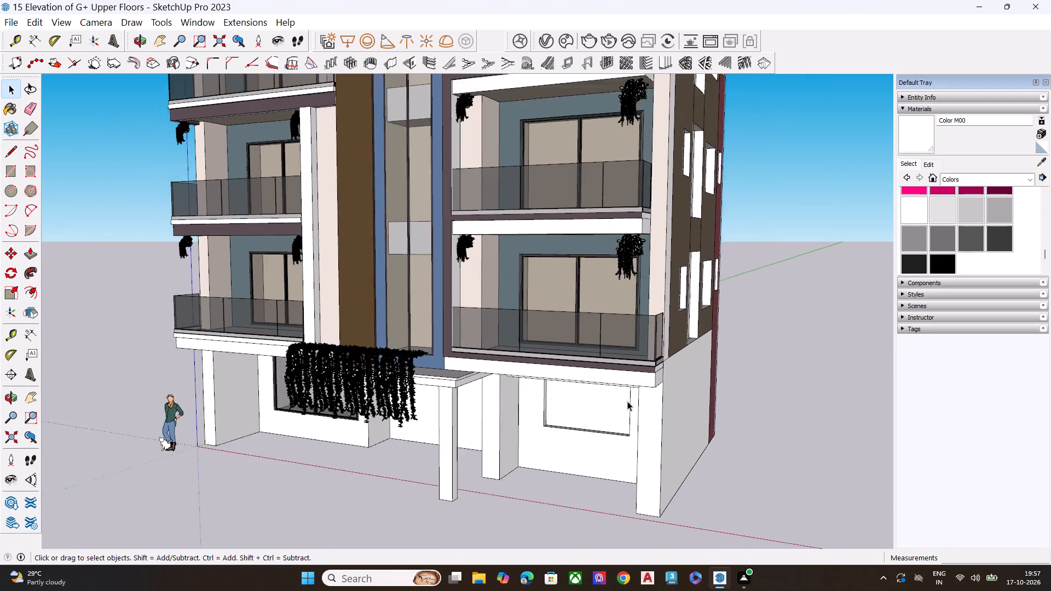
scroll(628, 405, "down", 8)
middle_click_drag(639, 443, 494, 431)
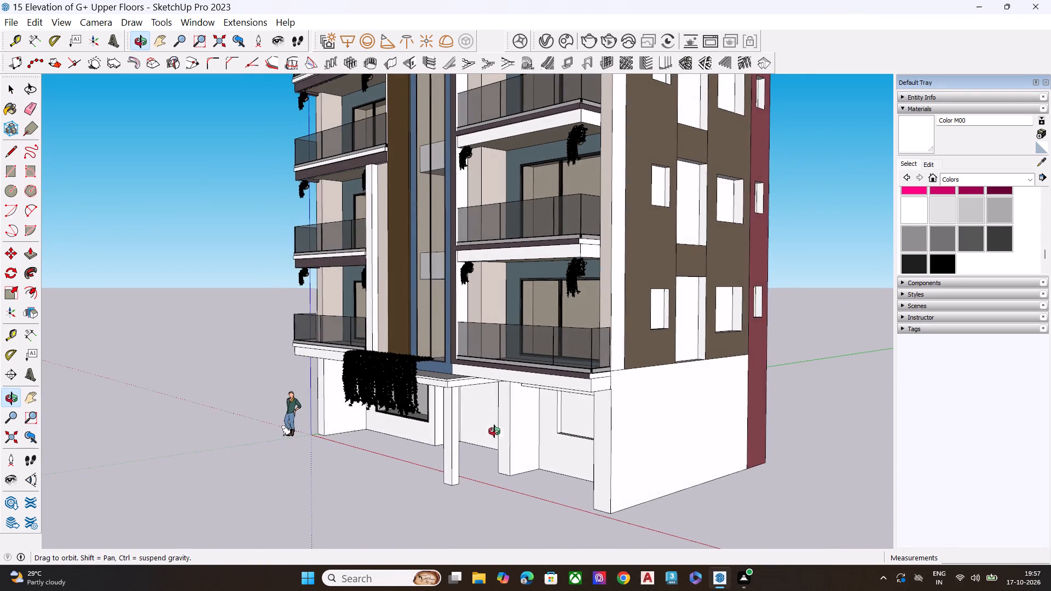
middle_click_drag(494, 431, 484, 431)
Push/Pull the entrance canopy's top face up about 1' 3/16" to thicken the slab under the creeper curtain.
scroll(382, 379, "up", 14)
scroll(419, 370, "down", 1)
scroll(419, 370, "up", 5)
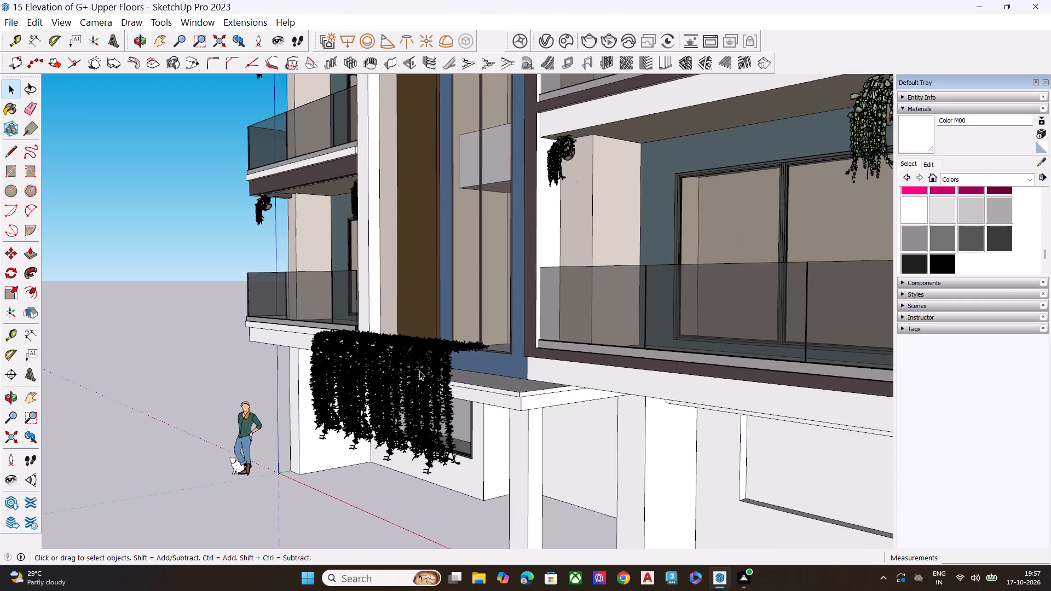
middle_click_drag(440, 366, 373, 392)
scroll(376, 390, "up", 9)
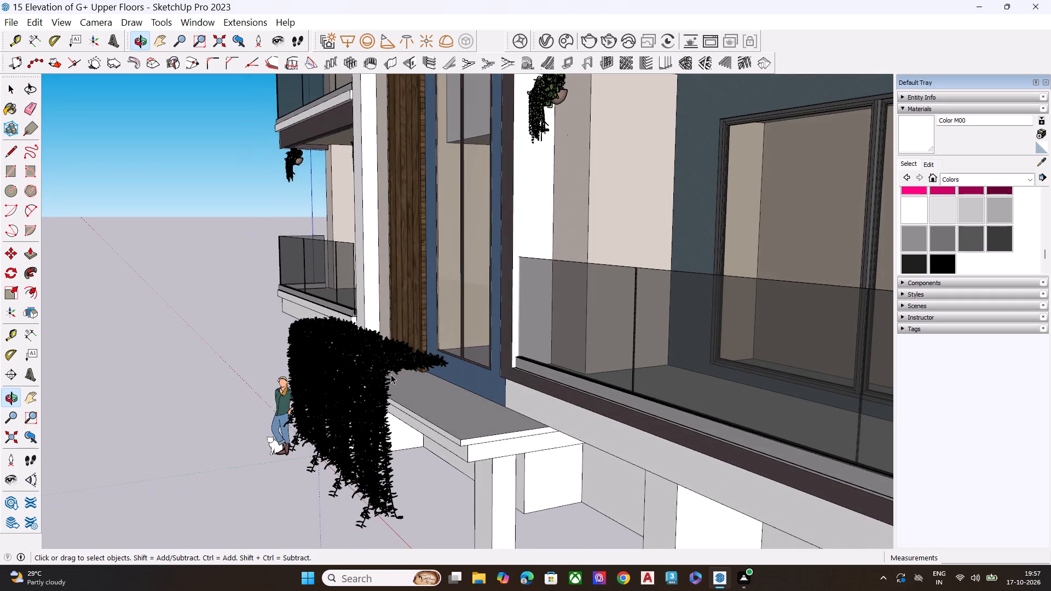
left_click(442, 405)
key("p")
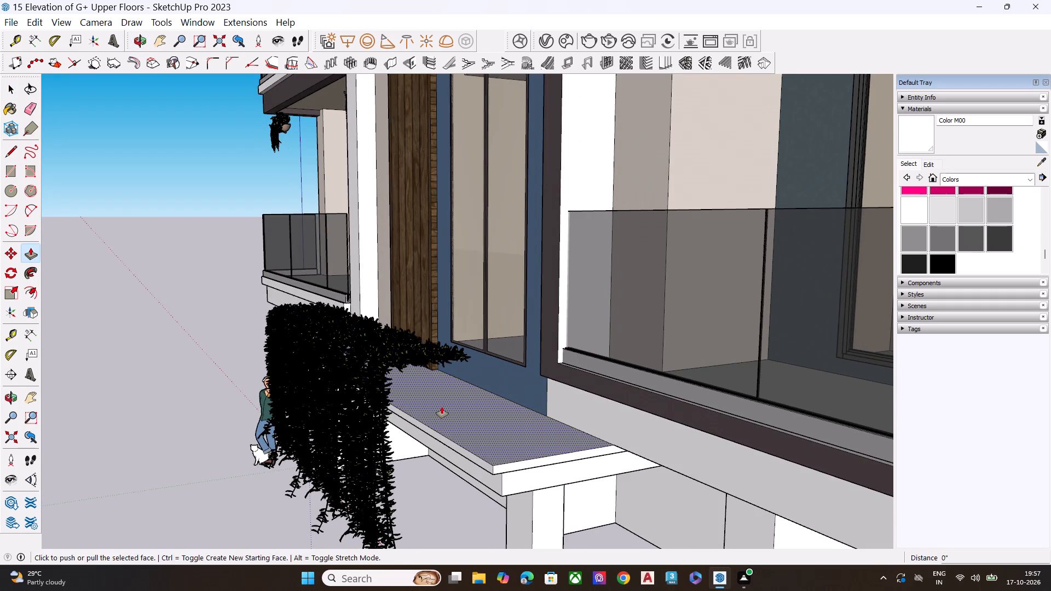
left_click(442, 407)
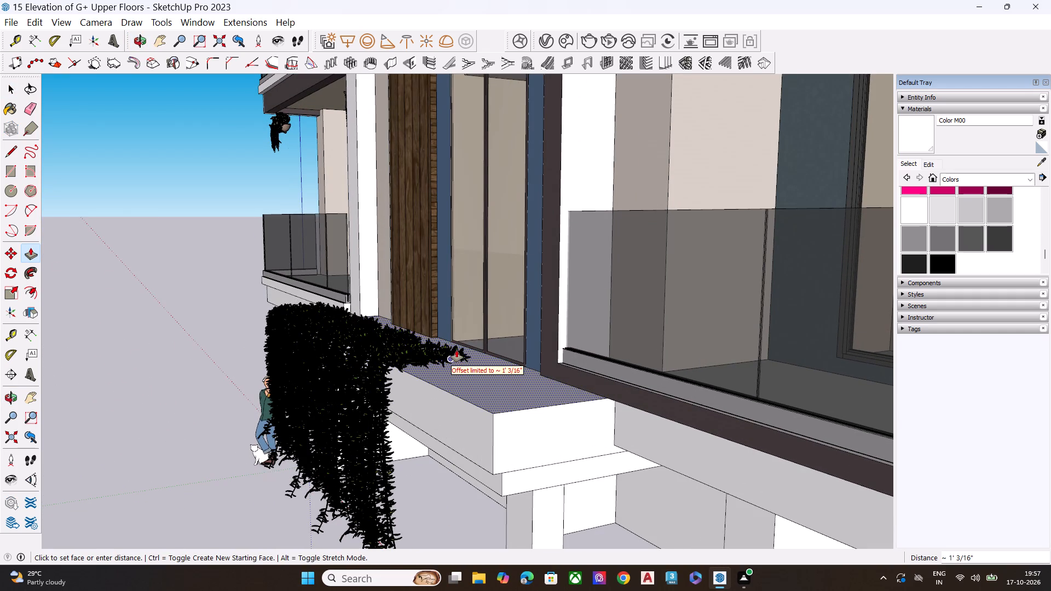
left_click(458, 345)
key("space")
left_click(210, 398)
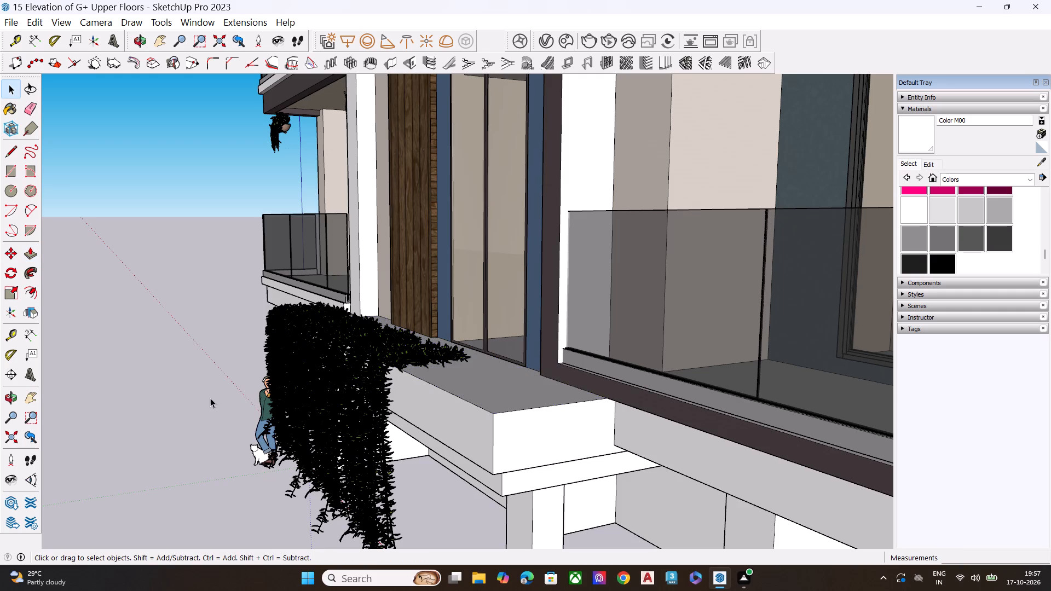
Move the creeper curtain about 9 7/8" inward toward the facade, over the raised canopy's front edge.
left_click(336, 370)
key("m")
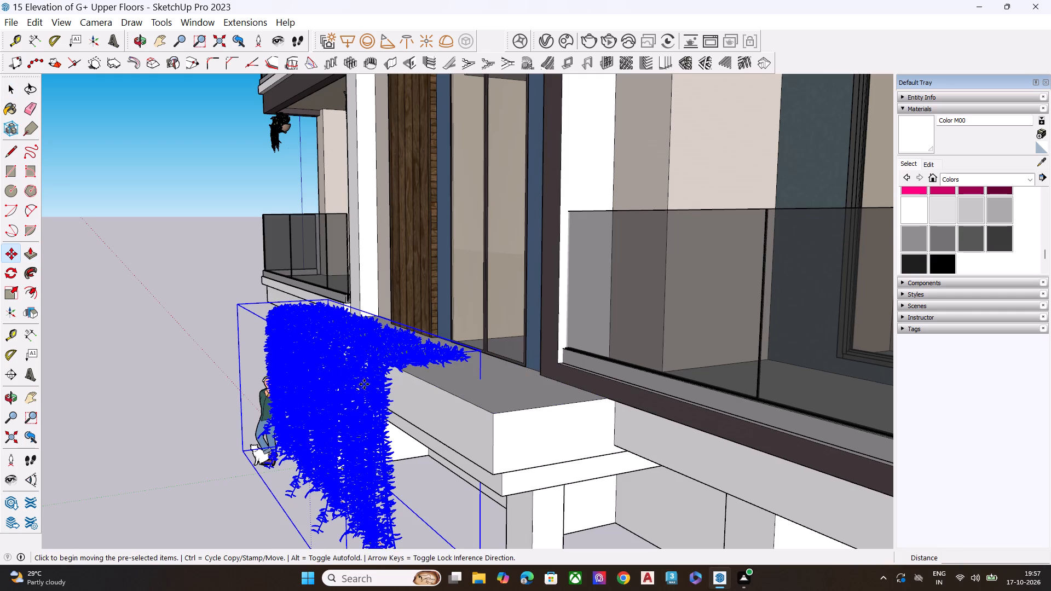
left_click(478, 352)
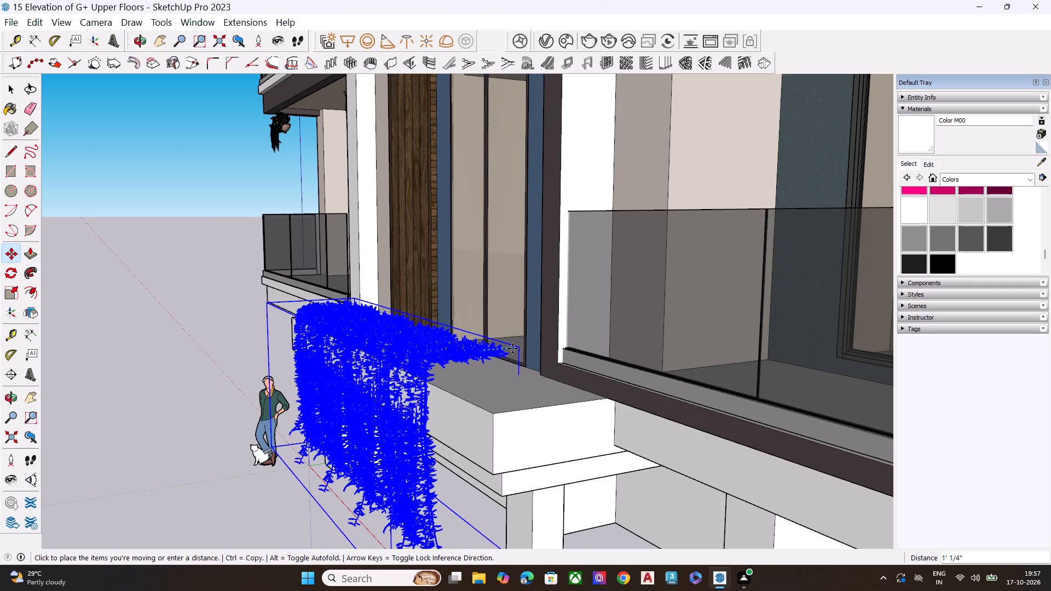
left_click(510, 350)
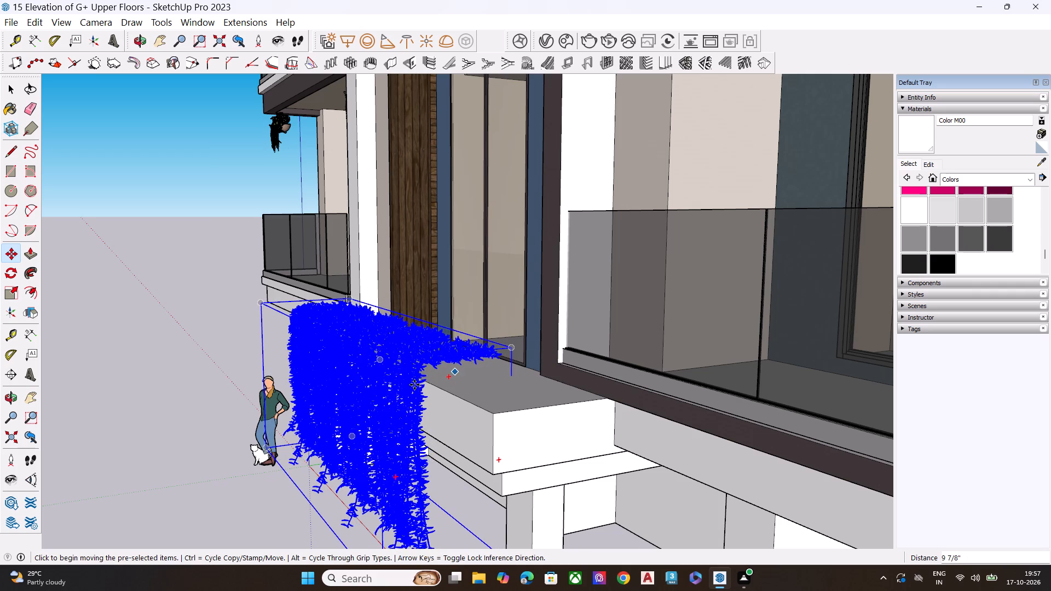
Lower the creeper curtain about 5" so it rests on the raised canopy's top face.
left_click(378, 362)
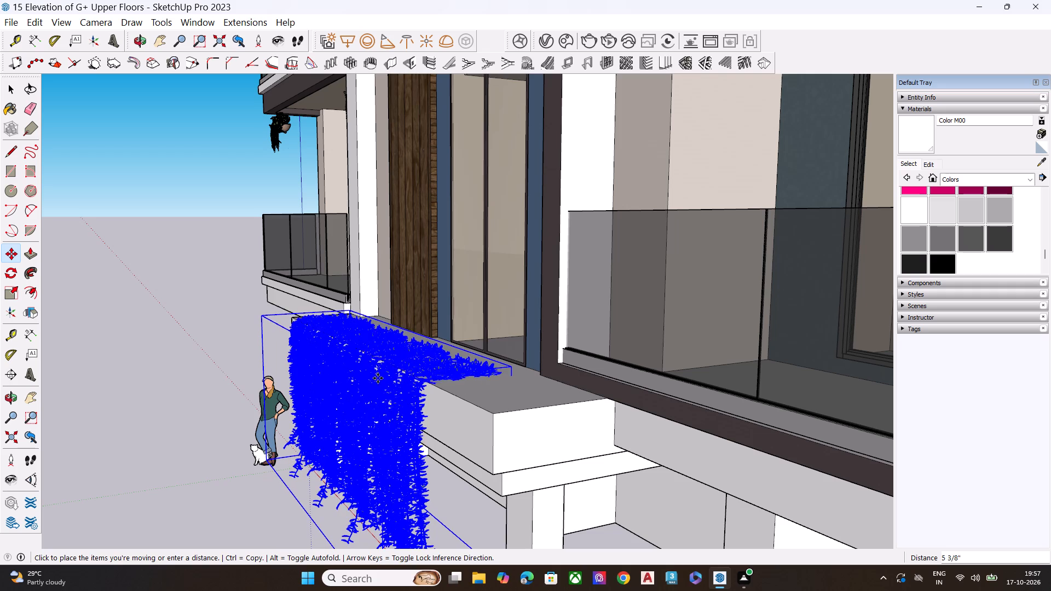
left_click(378, 376)
key("space")
left_click(180, 372)
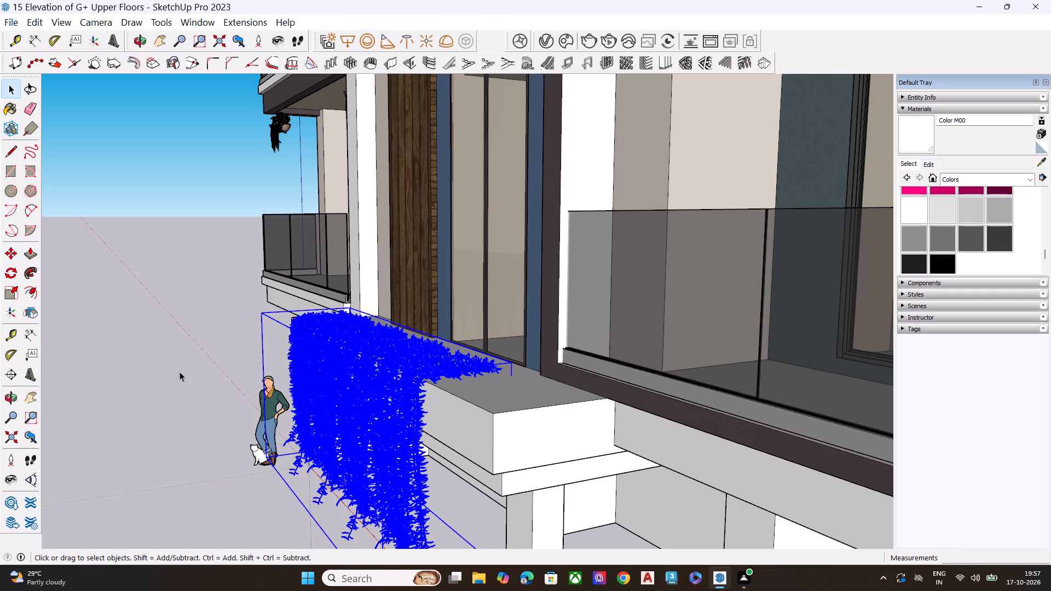
Examine the creeper curtain's fit on the raised canopy from the side, the front and across the whole facade.
middle_click_drag(511, 403, 406, 358)
scroll(406, 358, "up", 4)
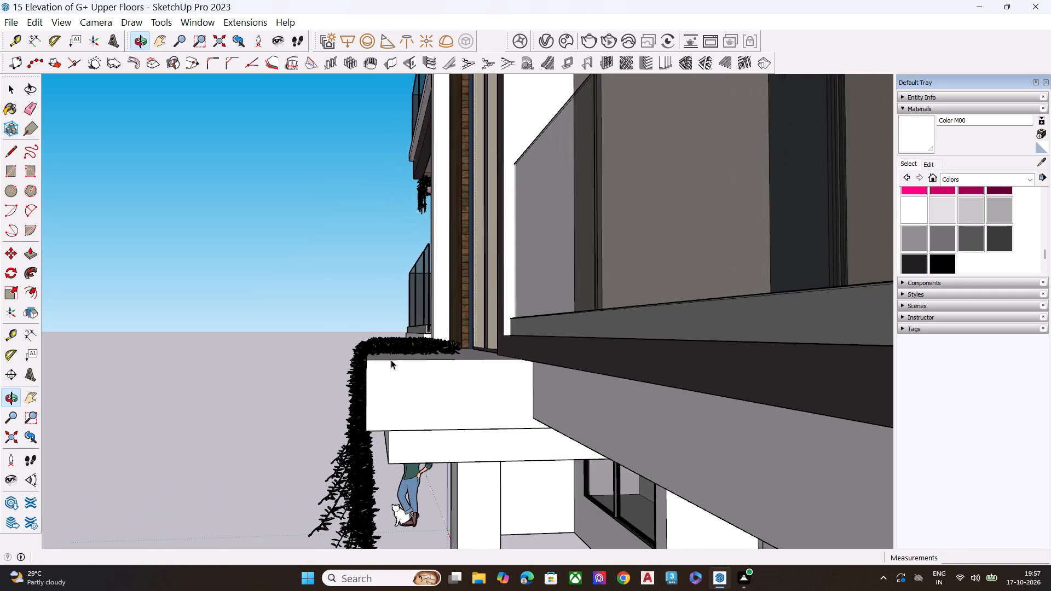
scroll(391, 360, "up", 4)
middle_click_drag(390, 357, 544, 375)
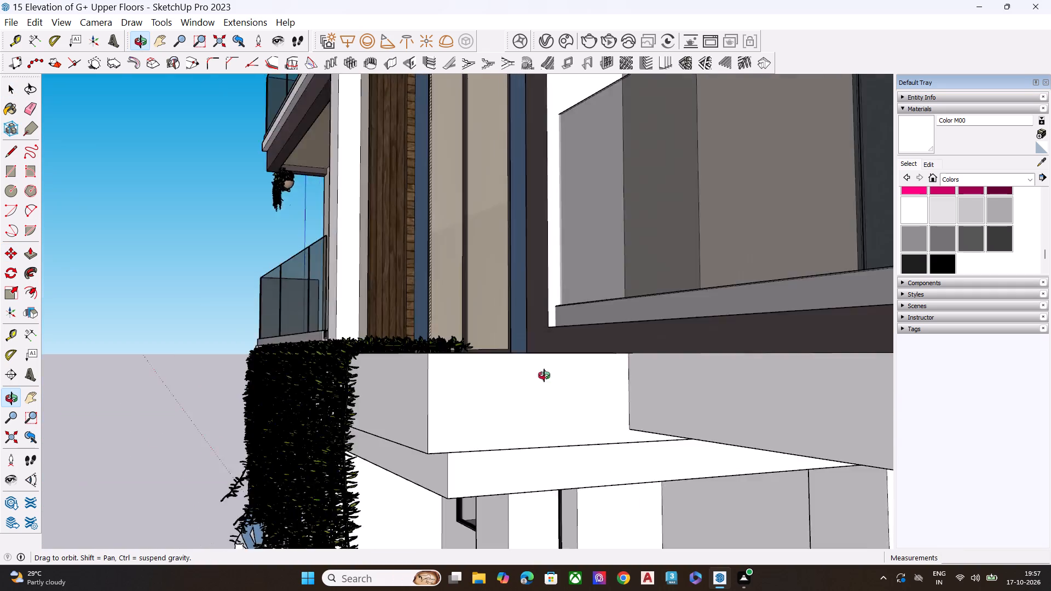
middle_click_drag(544, 375, 712, 390)
scroll(611, 381, "down", 15)
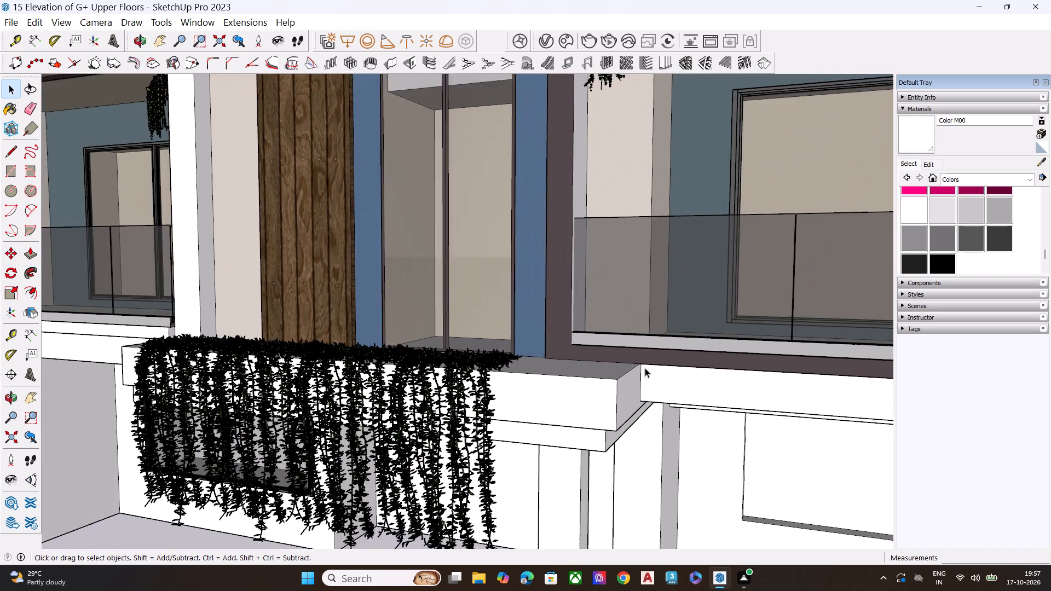
scroll(645, 368, "down", 2)
scroll(645, 368, "up", 1)
scroll(645, 368, "down", 3)
scroll(561, 376, "down", 7)
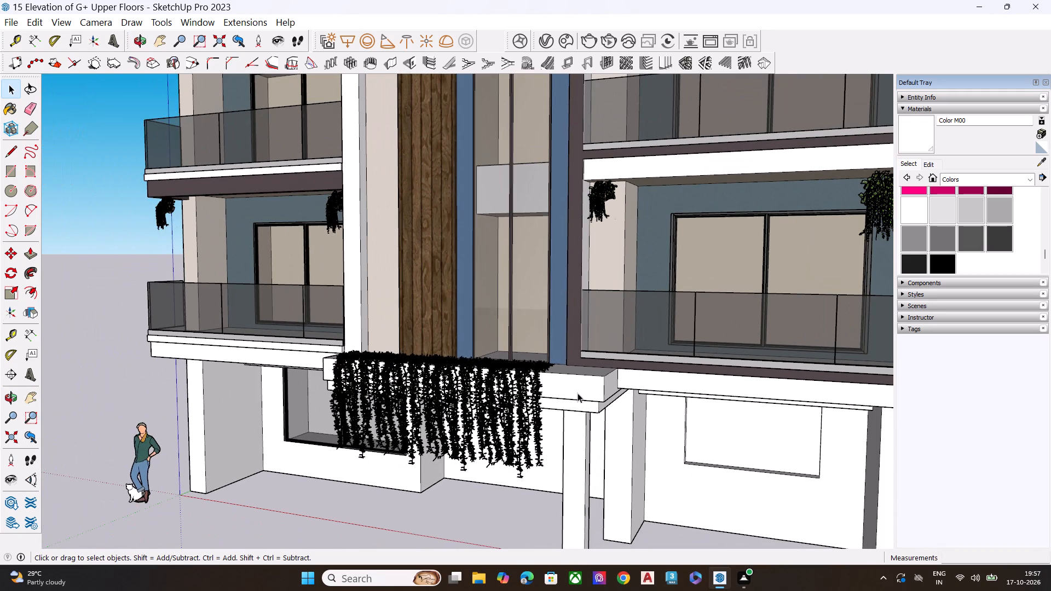
scroll(567, 393, "down", 7)
middle_click_drag(584, 419, 555, 364)
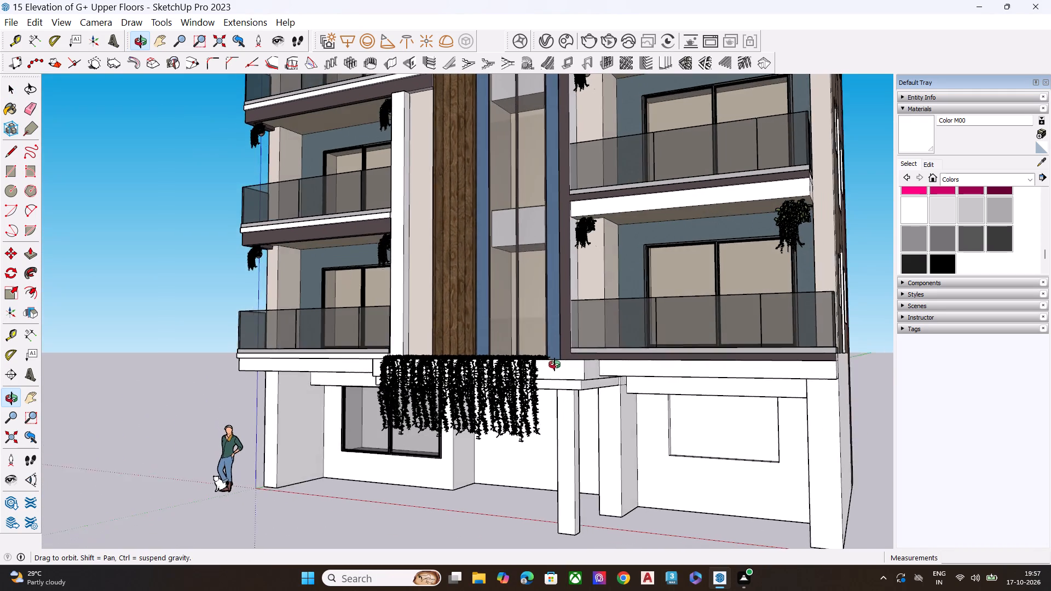
middle_click_drag(555, 364, 555, 364)
middle_click_drag(548, 381, 702, 383)
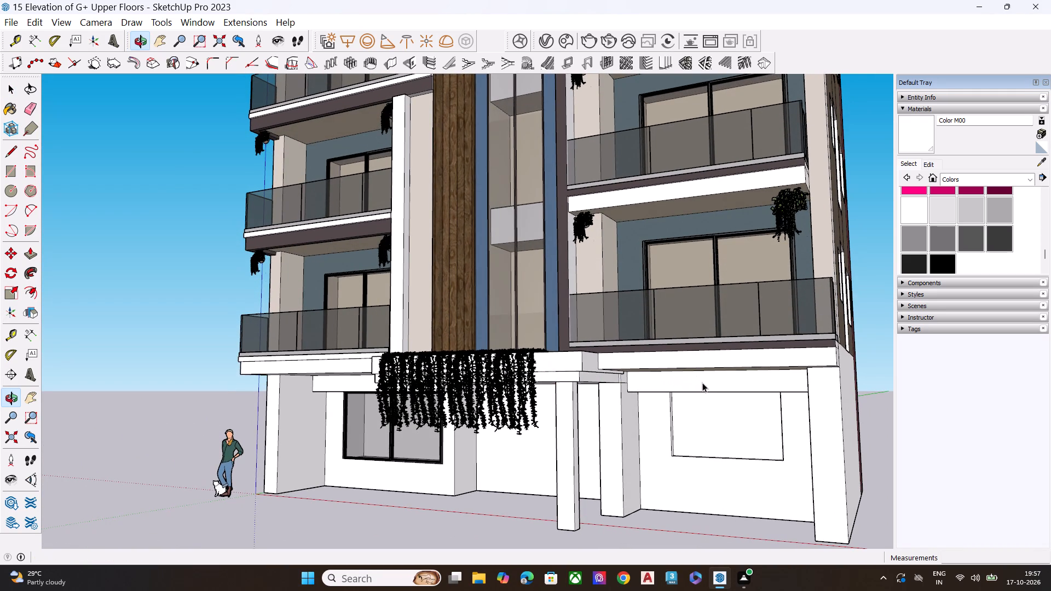
scroll(654, 388, "down", 3)
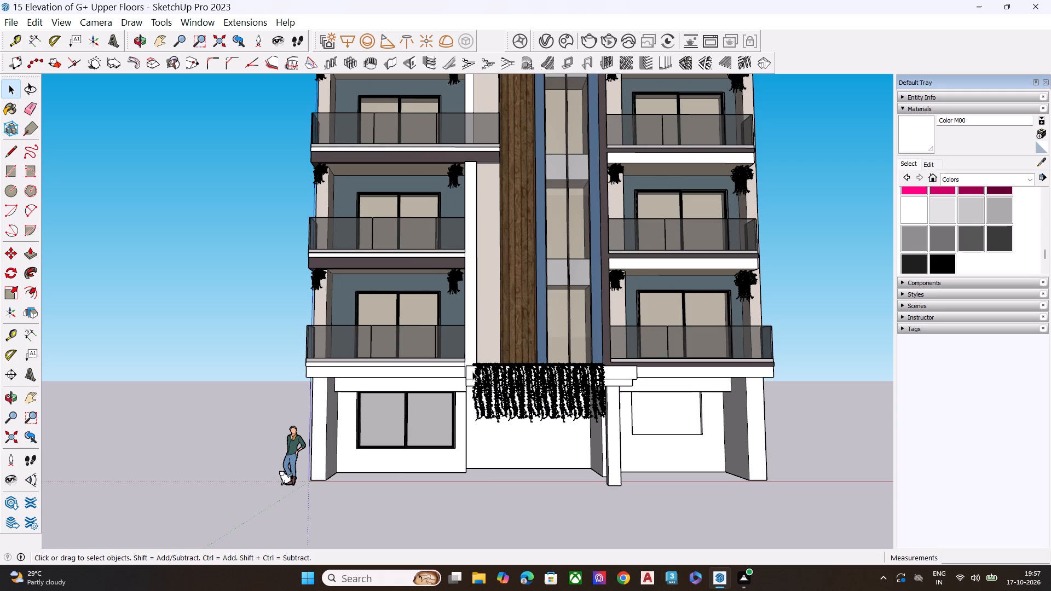
middle_click_drag(472, 372, 661, 388)
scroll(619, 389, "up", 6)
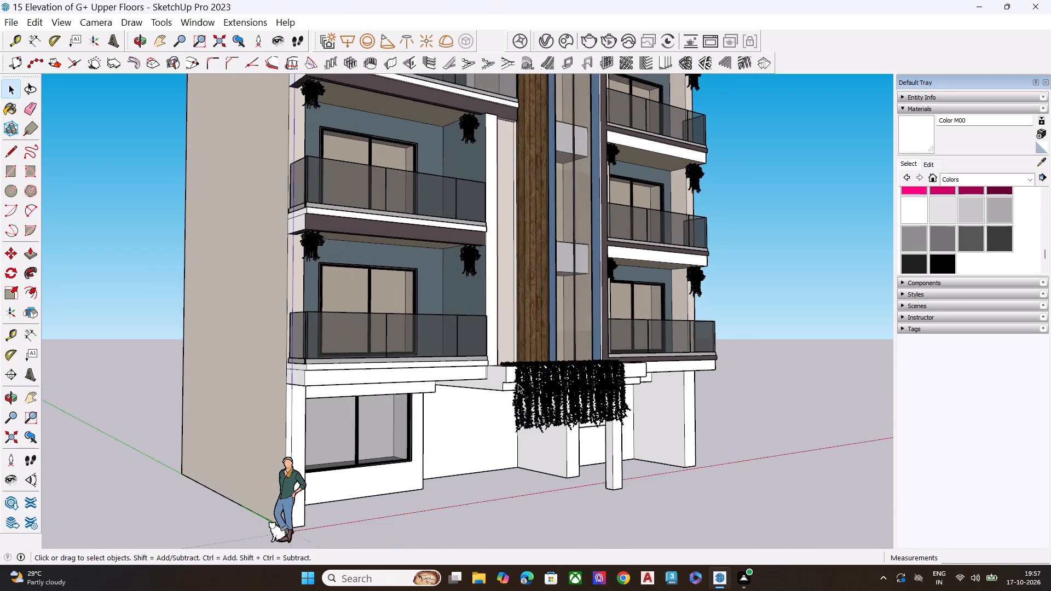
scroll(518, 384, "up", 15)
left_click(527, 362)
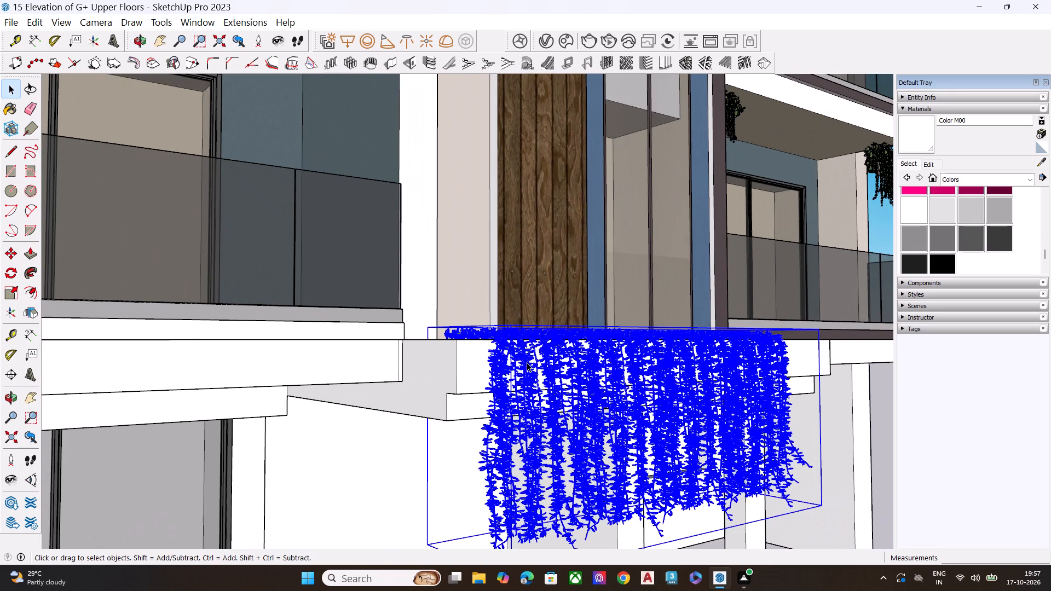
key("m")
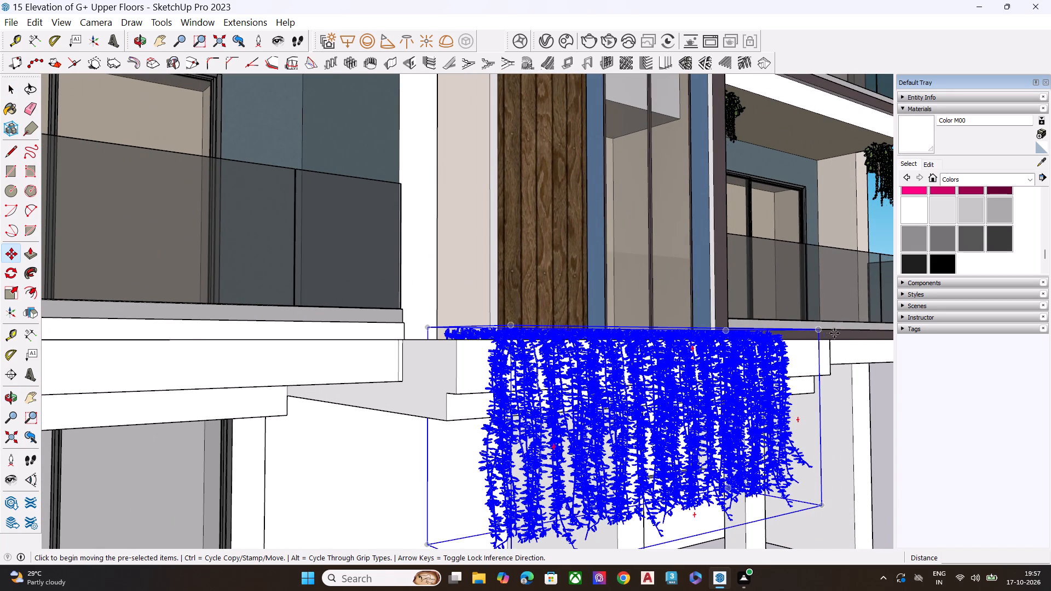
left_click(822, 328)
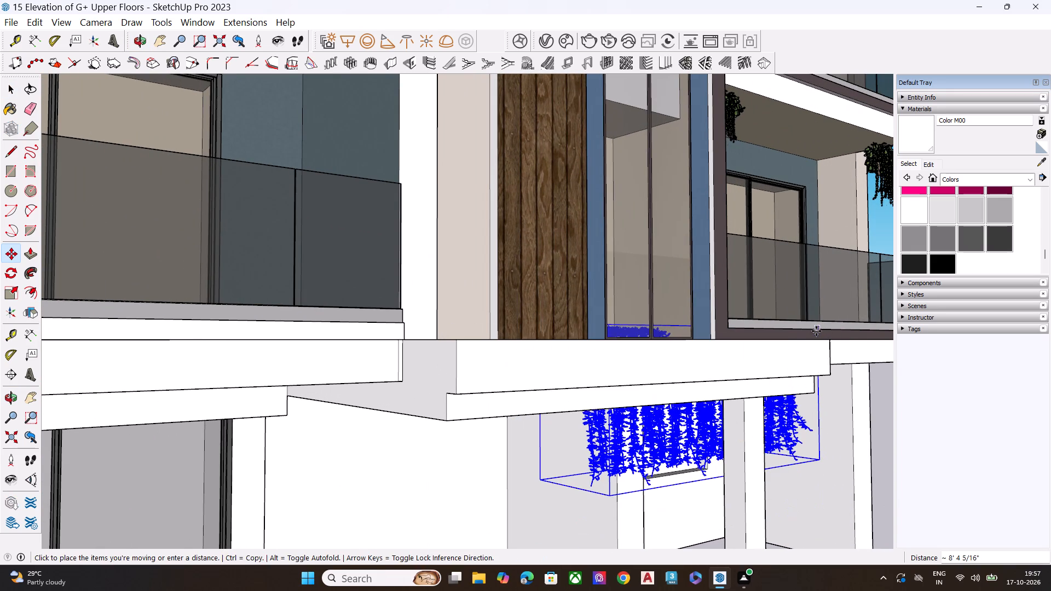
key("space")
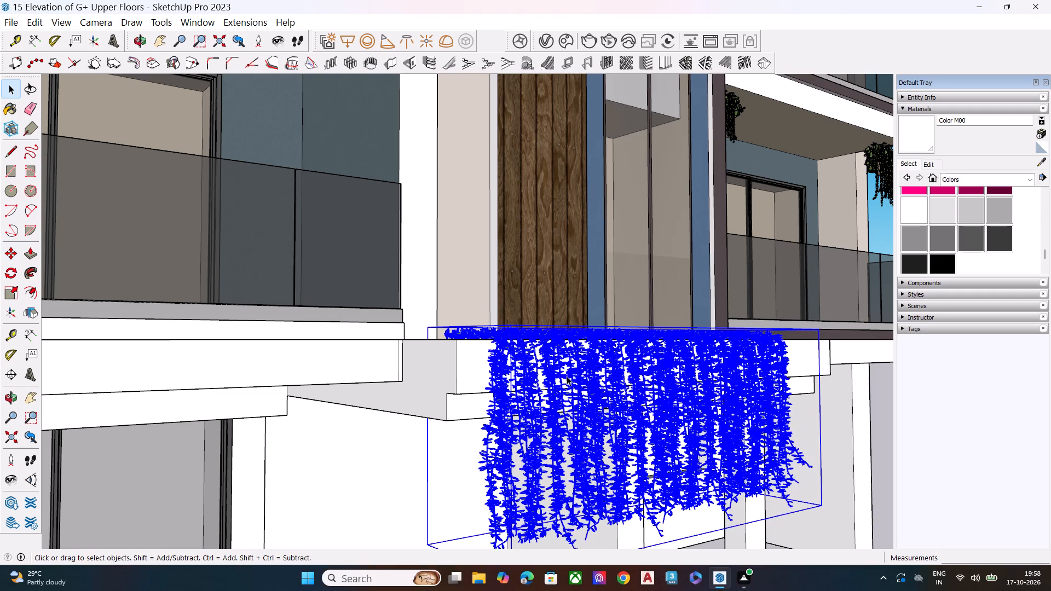
Move the creeper curtain about 6" sideways along the entrance canopy so its rear corner meets the white vertical pier.
middle_click_drag(544, 371, 464, 478)
scroll(388, 421, "down", 4)
scroll(388, 421, "up", 2)
scroll(388, 421, "down", 4)
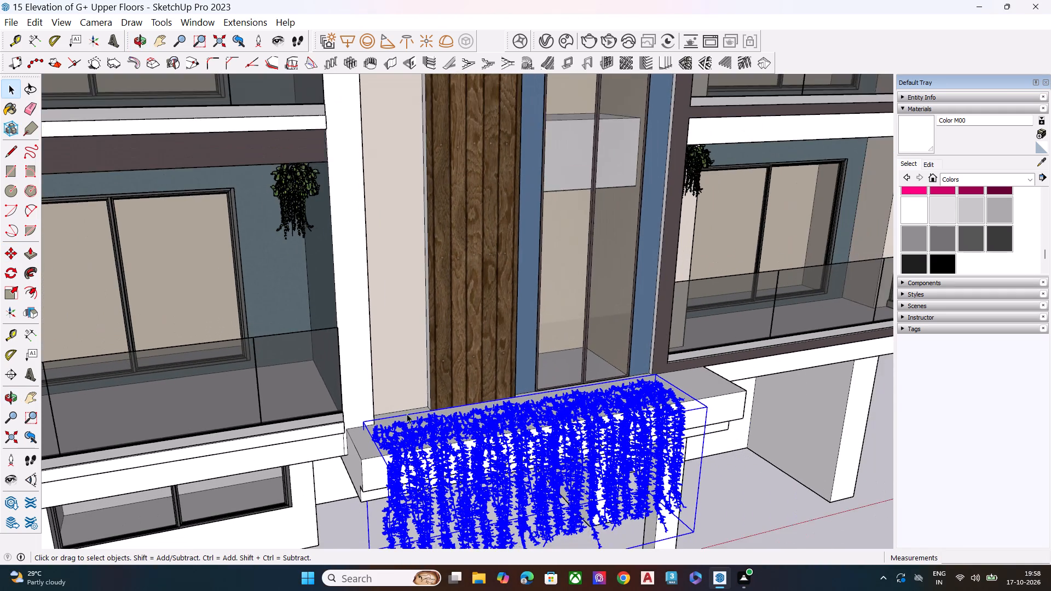
middle_click_drag(491, 409, 434, 508)
scroll(352, 470, "up", 10)
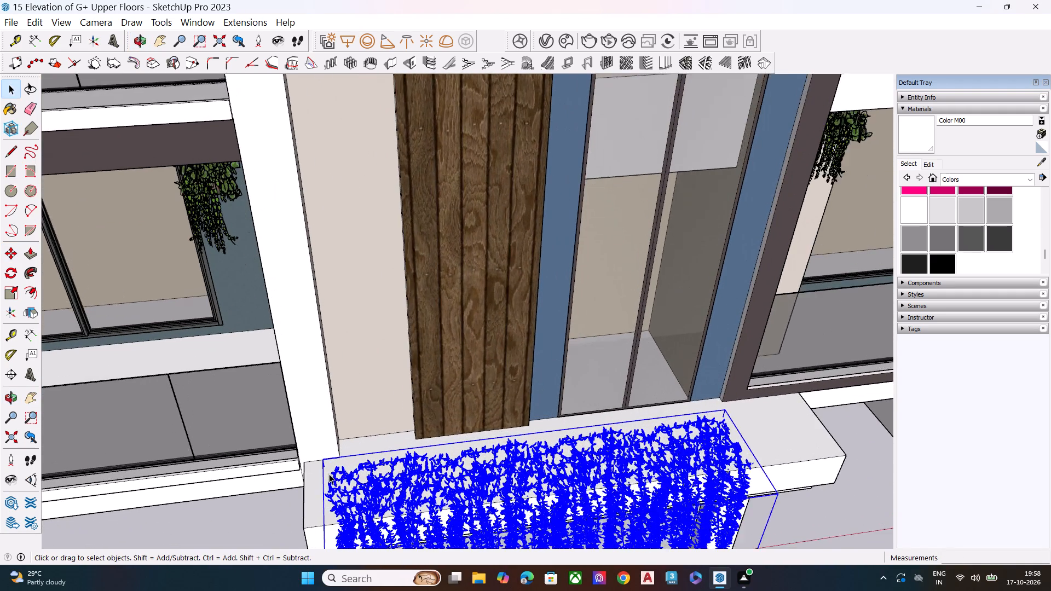
key("m")
left_click(320, 458)
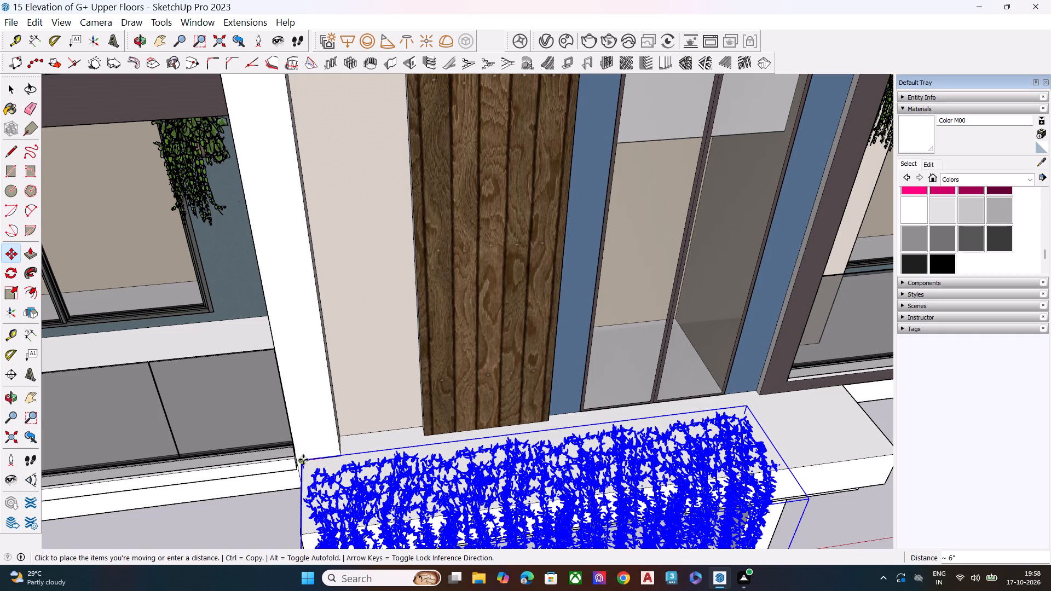
left_click(304, 462)
key("space")
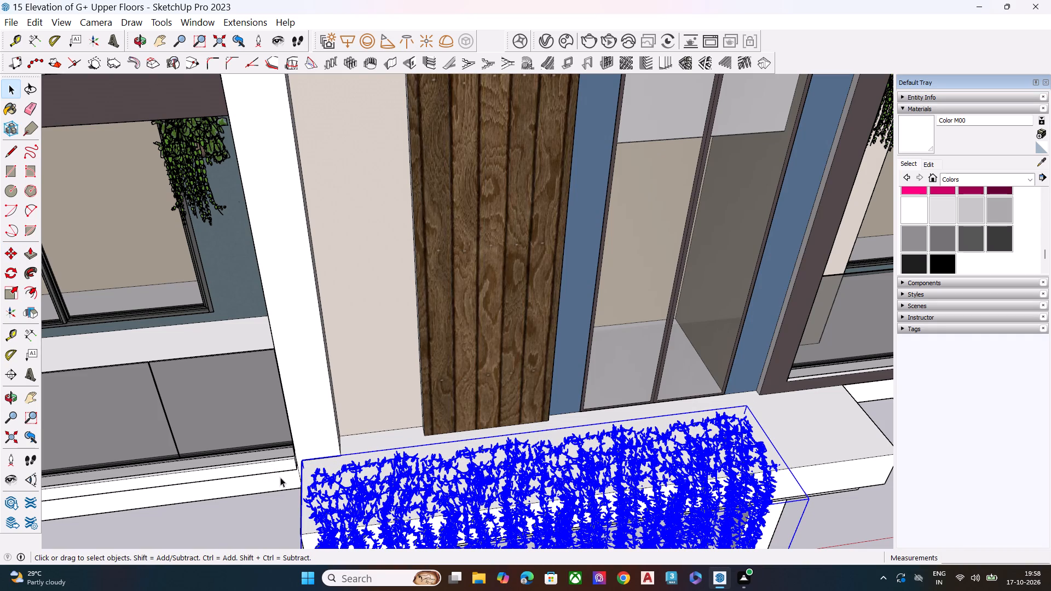
left_click(286, 496)
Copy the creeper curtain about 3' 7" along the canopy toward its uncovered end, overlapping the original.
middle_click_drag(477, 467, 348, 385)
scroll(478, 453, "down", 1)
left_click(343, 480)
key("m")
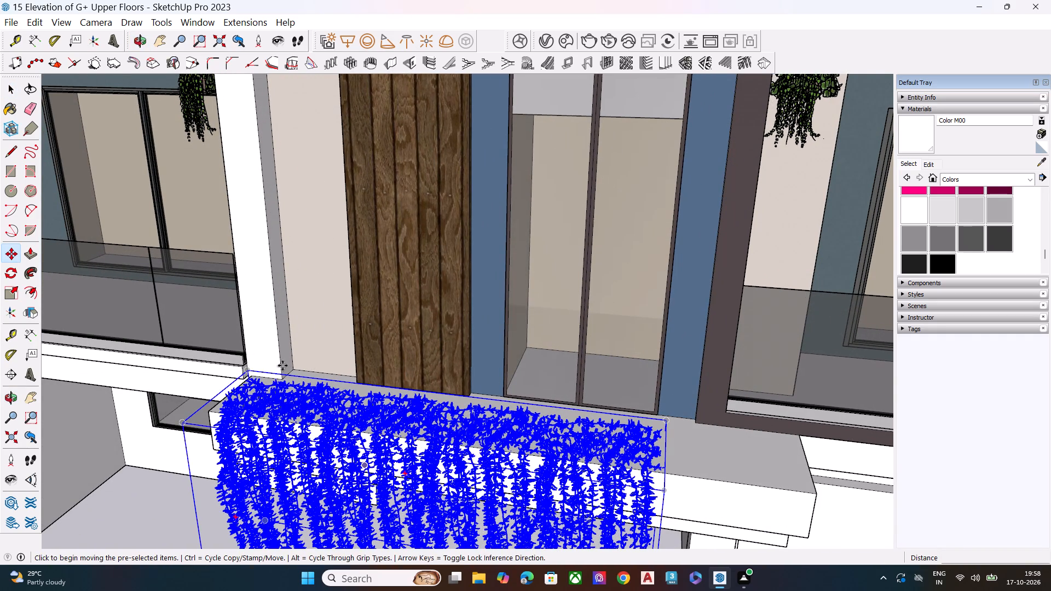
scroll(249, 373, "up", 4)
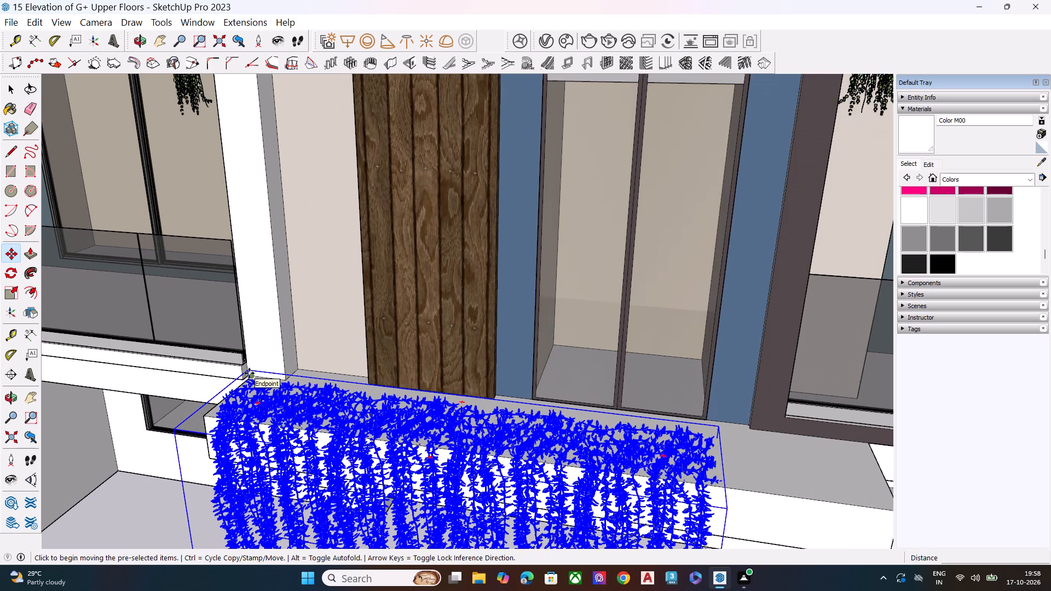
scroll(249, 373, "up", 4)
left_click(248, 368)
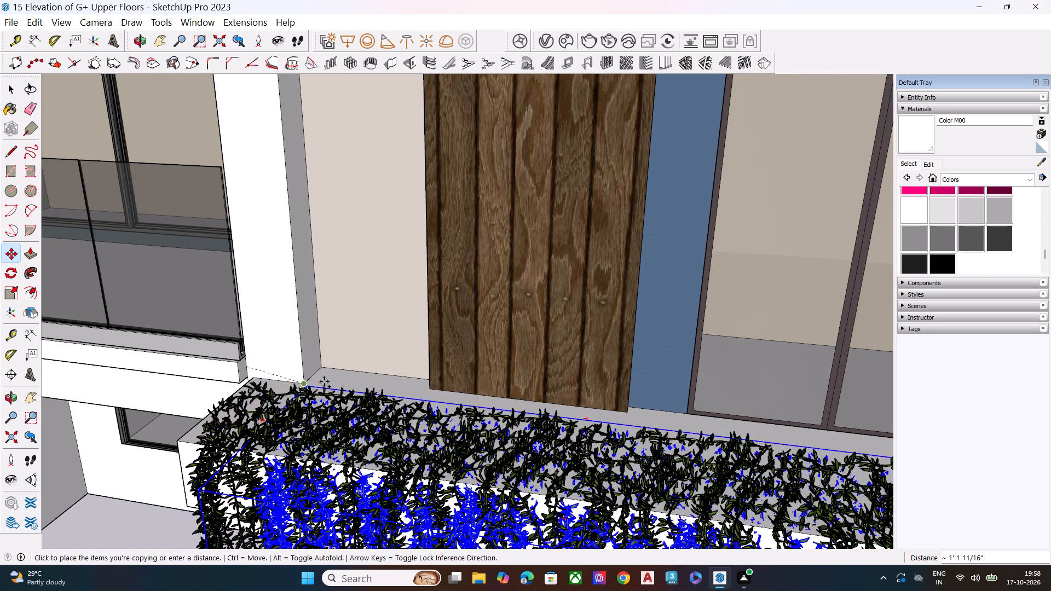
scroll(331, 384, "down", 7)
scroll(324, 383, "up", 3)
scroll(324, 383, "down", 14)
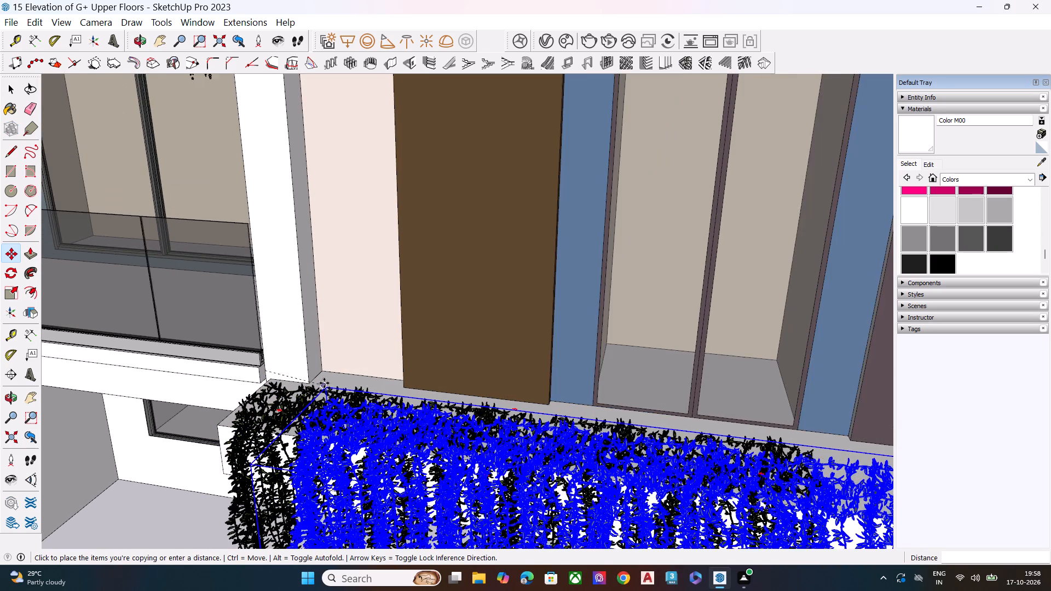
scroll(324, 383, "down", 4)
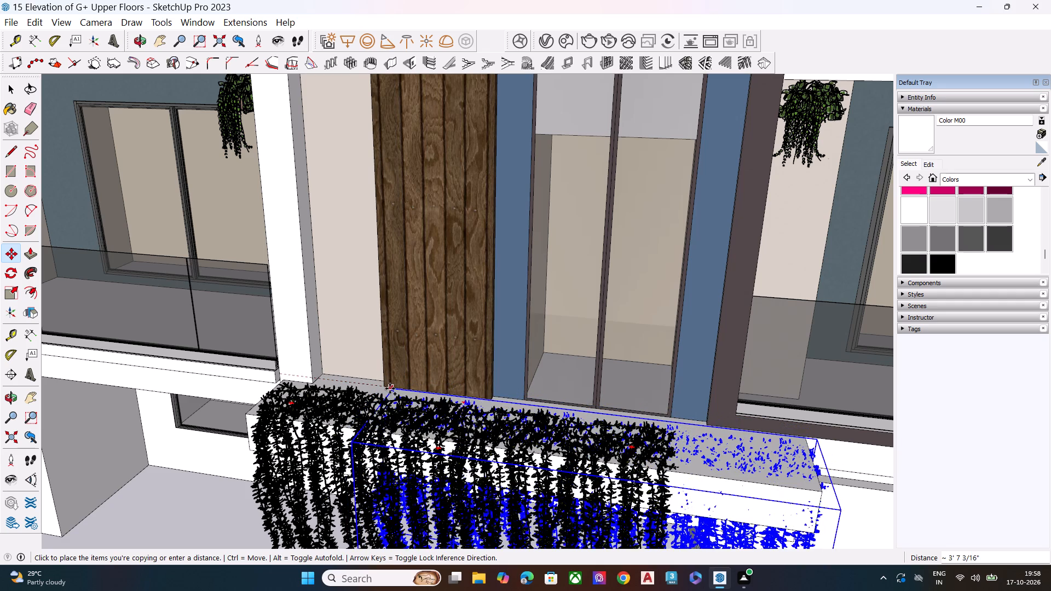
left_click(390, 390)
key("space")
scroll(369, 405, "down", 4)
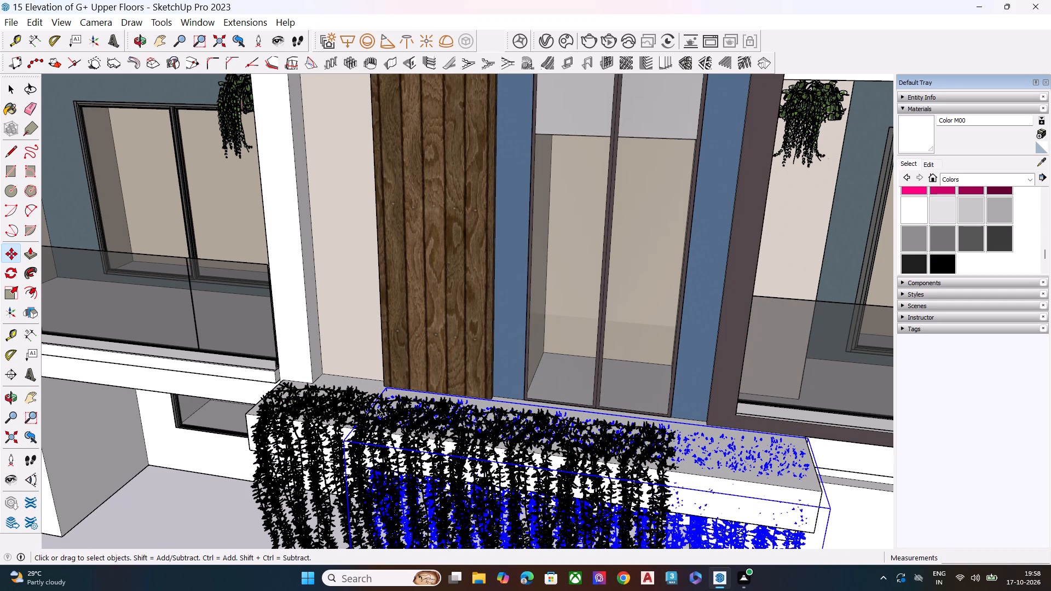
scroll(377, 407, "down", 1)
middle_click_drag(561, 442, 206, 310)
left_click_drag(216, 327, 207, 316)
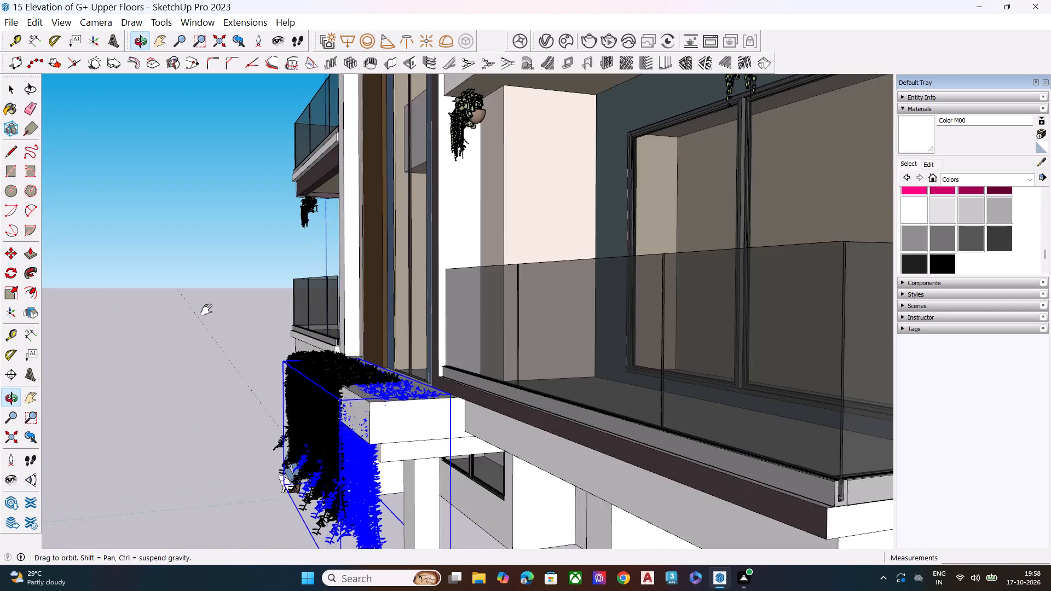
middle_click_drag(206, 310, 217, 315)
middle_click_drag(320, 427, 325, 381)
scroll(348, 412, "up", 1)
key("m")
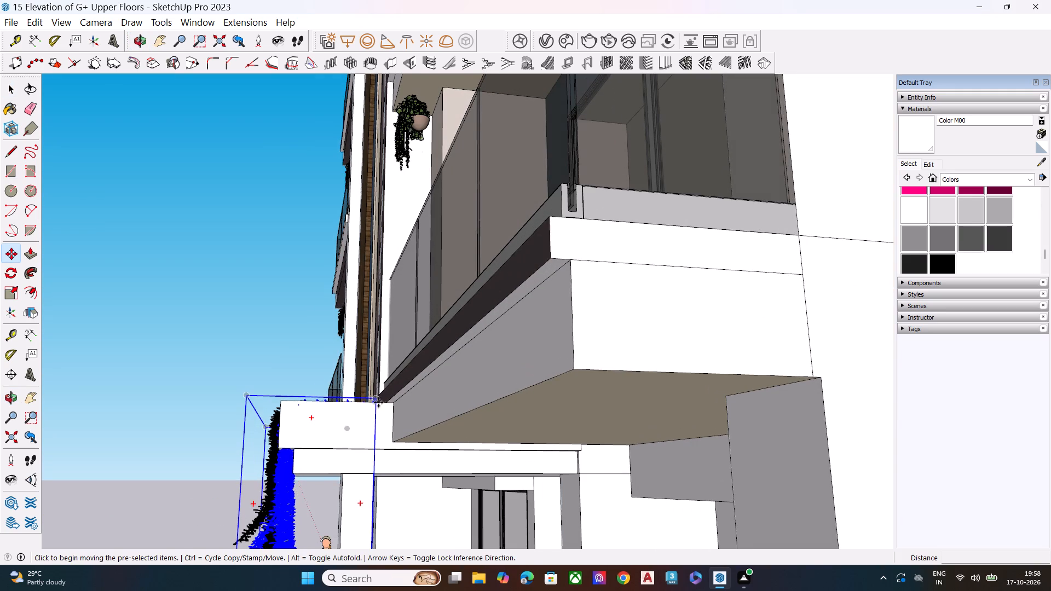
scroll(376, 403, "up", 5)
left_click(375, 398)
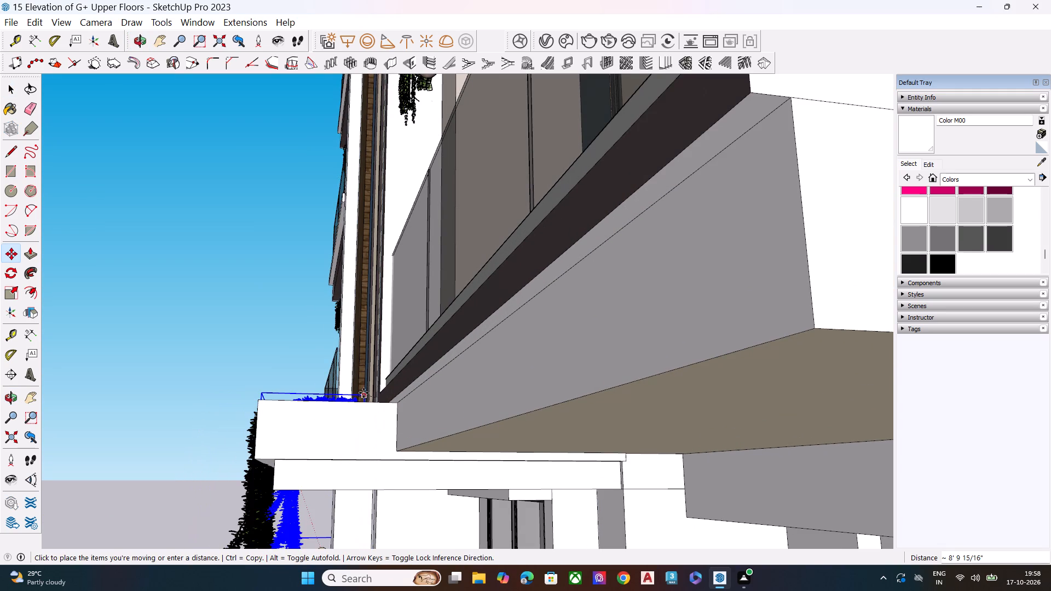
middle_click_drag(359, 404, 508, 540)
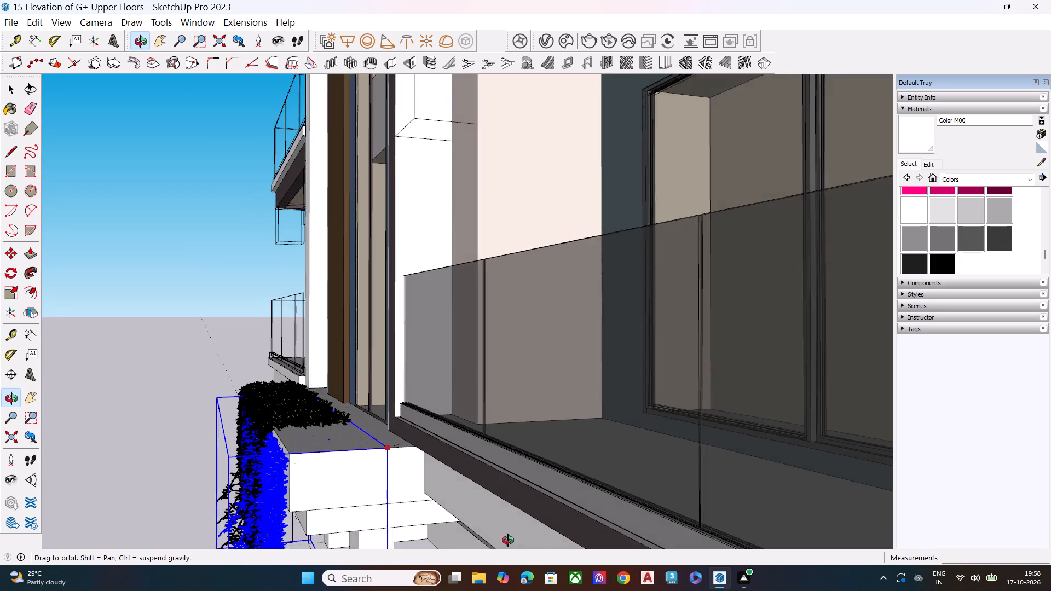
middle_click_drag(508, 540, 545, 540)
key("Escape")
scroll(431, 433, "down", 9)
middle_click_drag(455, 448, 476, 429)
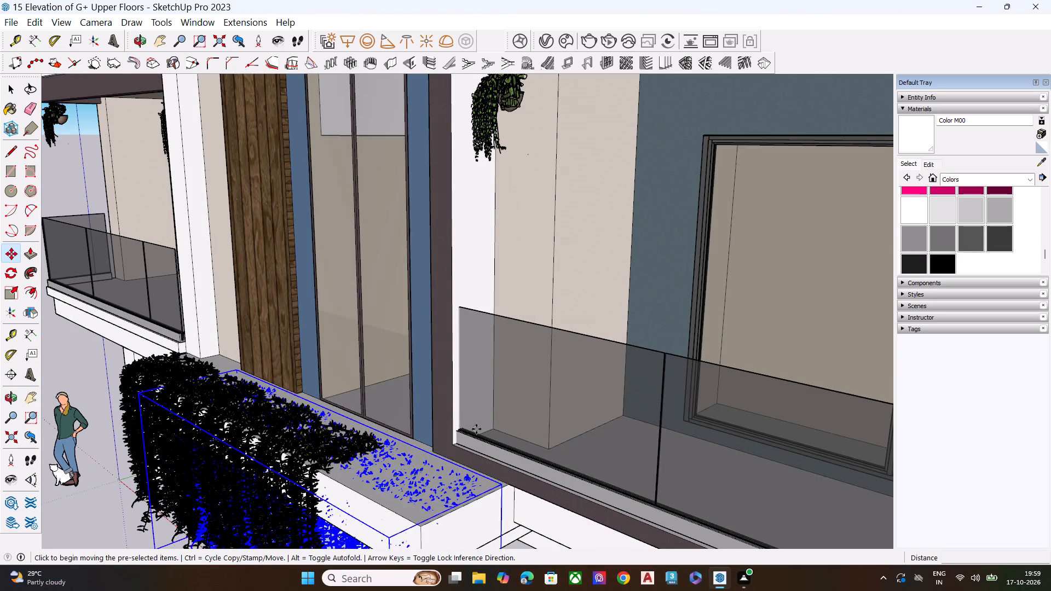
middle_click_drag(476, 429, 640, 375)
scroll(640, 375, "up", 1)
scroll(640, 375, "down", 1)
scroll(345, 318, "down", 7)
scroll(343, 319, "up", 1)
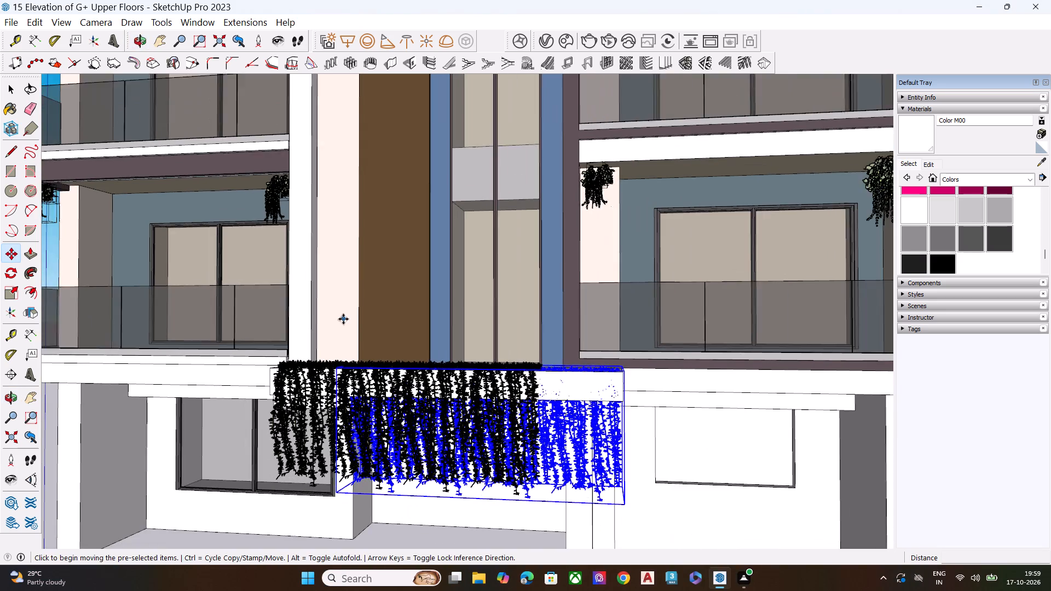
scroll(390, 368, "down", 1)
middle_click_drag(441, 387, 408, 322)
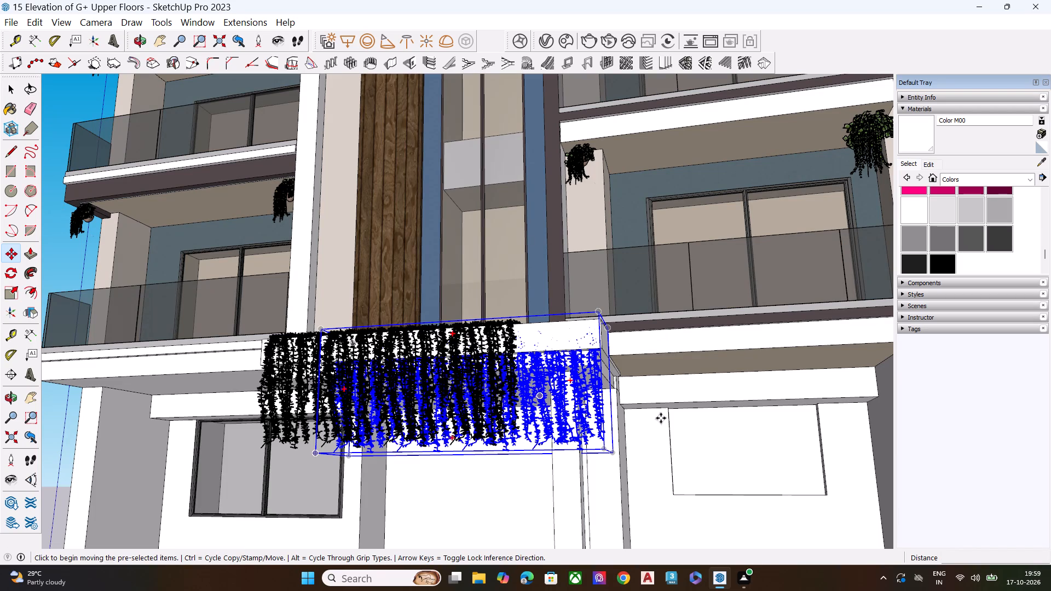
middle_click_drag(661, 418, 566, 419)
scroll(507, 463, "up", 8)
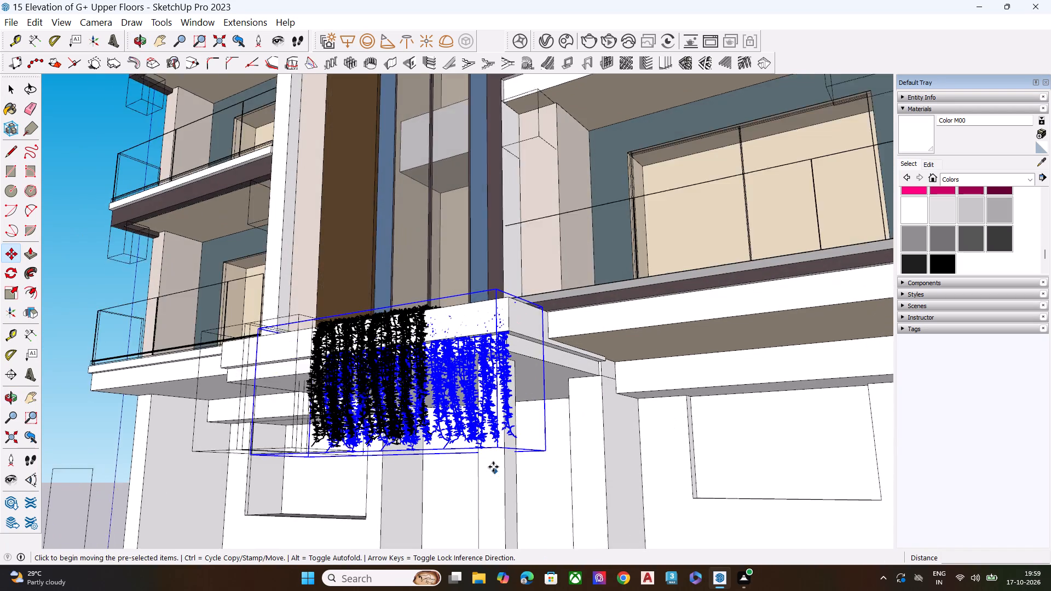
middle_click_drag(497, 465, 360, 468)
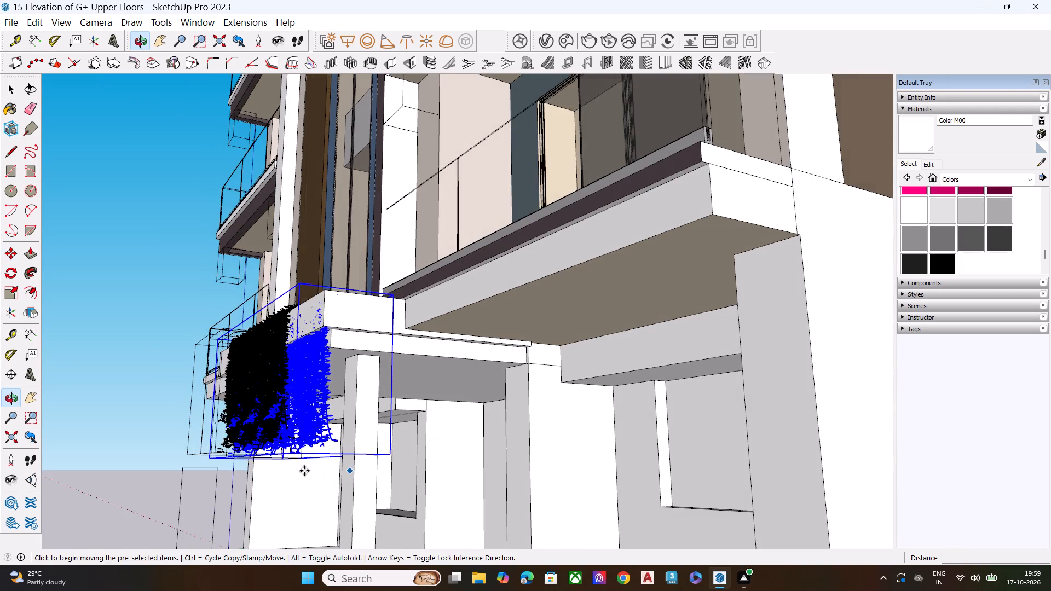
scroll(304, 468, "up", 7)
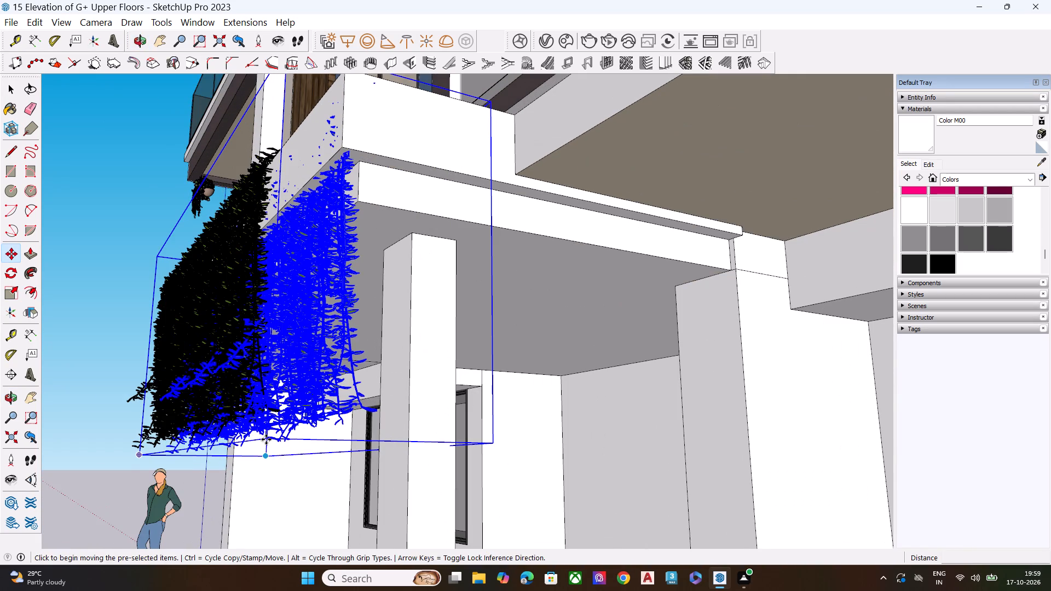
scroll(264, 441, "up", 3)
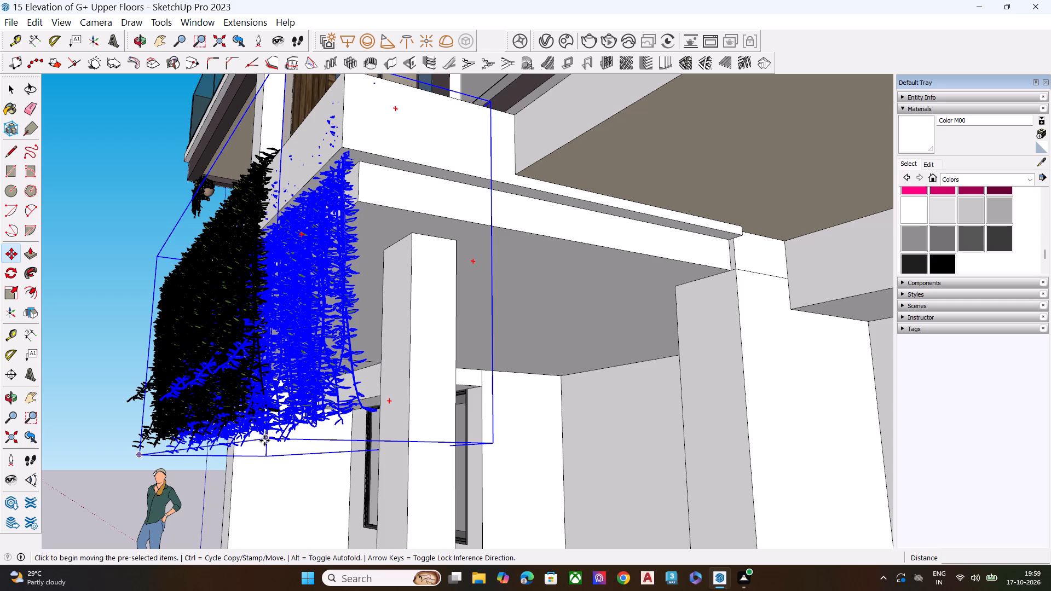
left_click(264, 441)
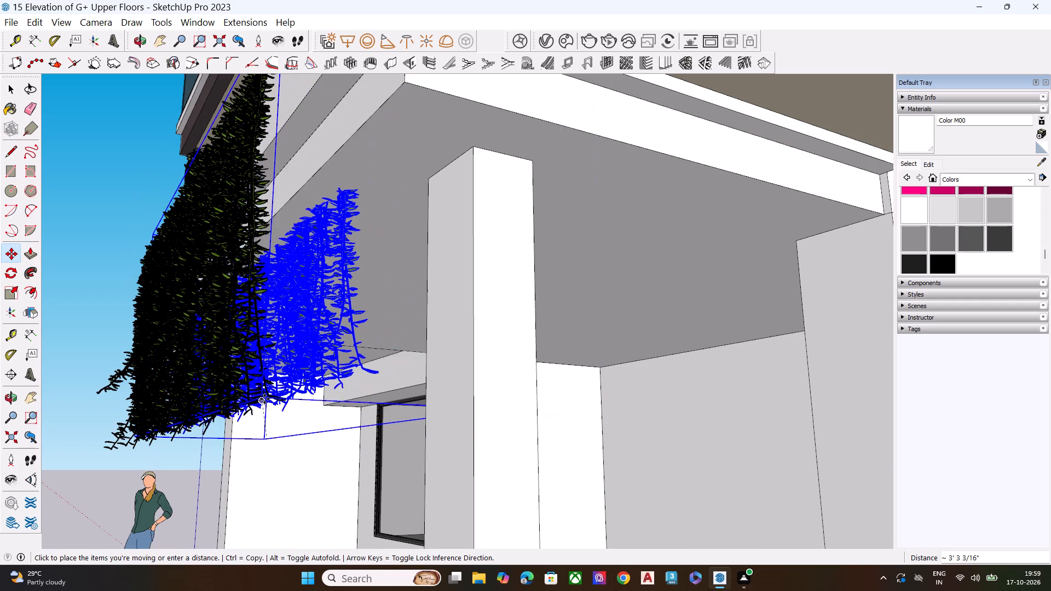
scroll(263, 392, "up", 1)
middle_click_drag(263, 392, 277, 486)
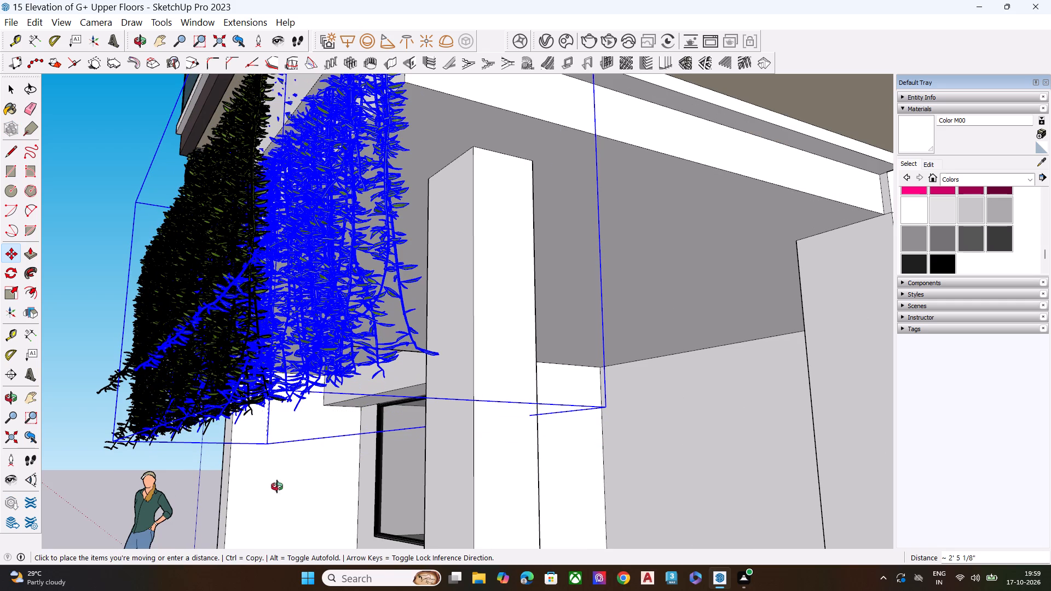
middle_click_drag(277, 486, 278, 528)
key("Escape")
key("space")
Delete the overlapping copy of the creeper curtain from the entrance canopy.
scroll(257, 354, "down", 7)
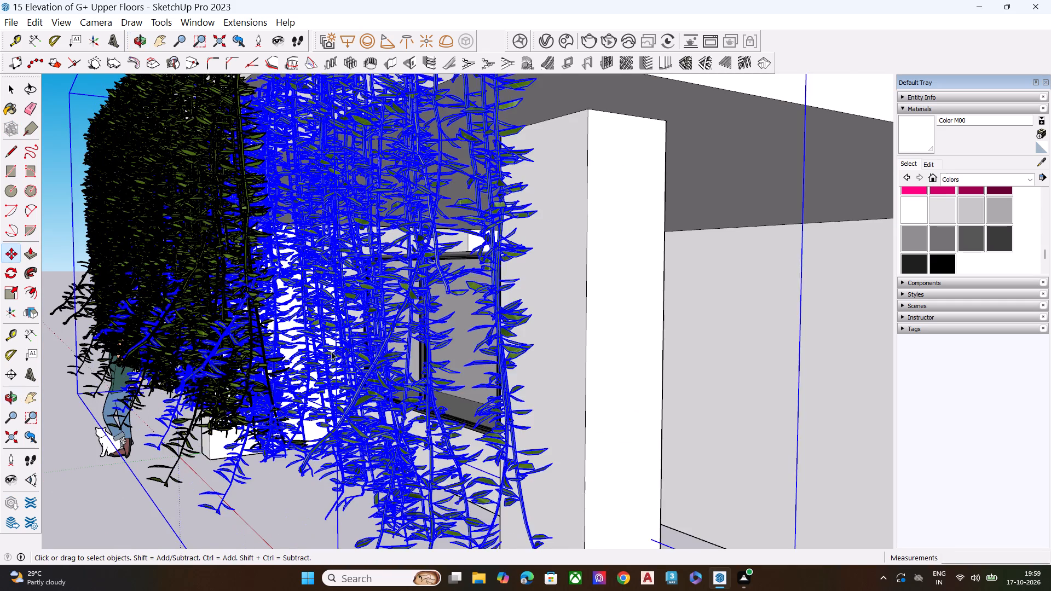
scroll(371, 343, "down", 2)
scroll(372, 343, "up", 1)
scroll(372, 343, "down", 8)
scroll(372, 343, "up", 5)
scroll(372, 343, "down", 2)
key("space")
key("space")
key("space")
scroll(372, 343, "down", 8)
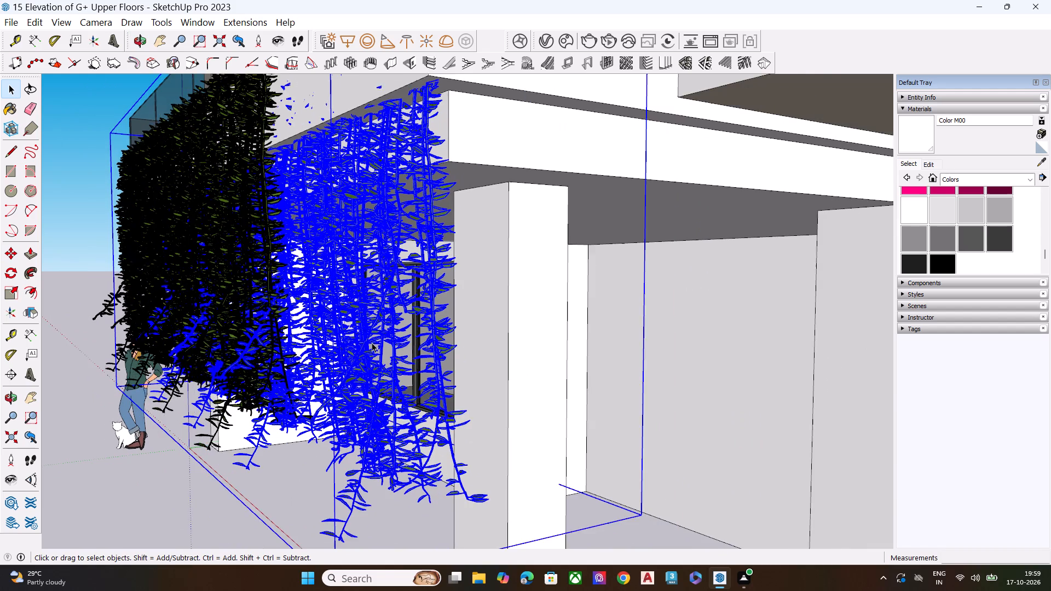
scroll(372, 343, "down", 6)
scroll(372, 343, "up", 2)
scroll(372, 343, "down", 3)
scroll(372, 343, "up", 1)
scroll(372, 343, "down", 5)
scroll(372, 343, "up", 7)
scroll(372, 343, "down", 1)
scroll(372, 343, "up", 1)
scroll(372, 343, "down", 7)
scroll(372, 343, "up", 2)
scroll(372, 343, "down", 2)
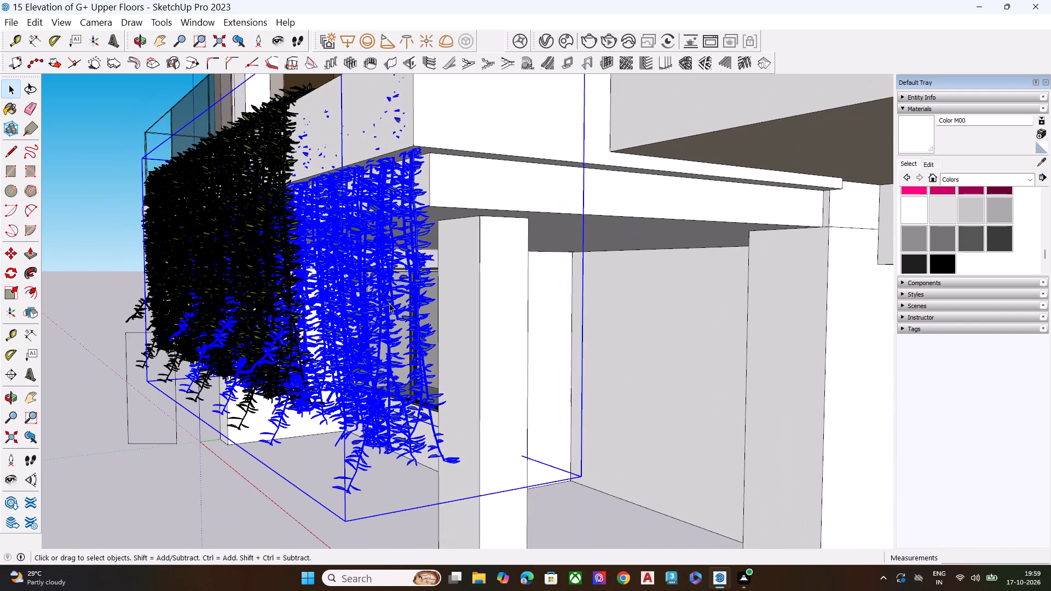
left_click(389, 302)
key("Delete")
Examine the single creeper curtain on the entrance canopy and the look of the whole tower from its front corner.
scroll(385, 305, "down", 1)
scroll(386, 304, "up", 2)
scroll(388, 303, "down", 2)
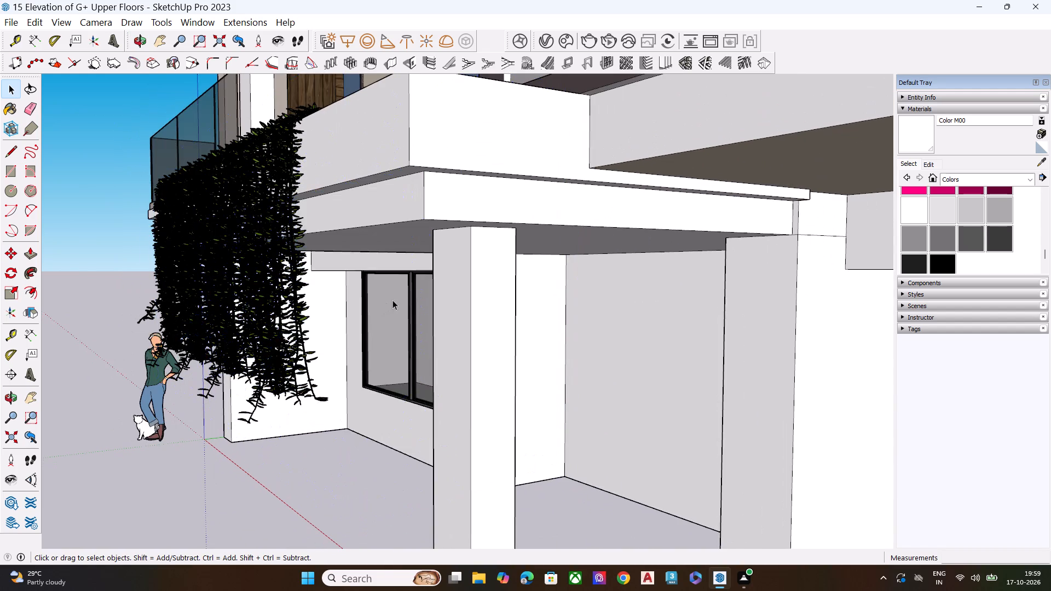
scroll(392, 300, "down", 4)
scroll(434, 276, "down", 8)
scroll(453, 392, "up", 1)
scroll(446, 382, "down", 10)
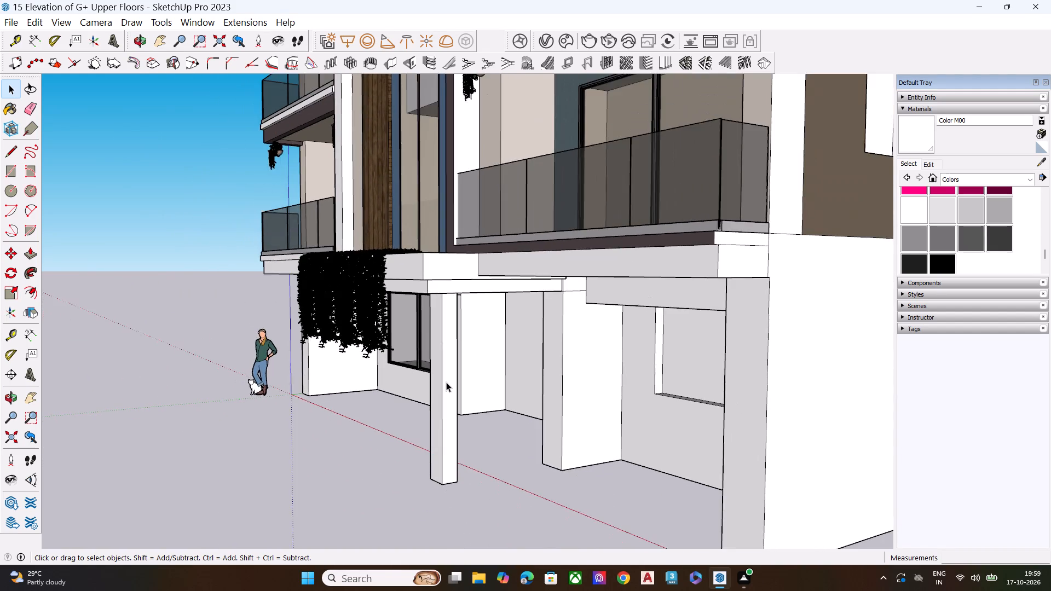
scroll(446, 382, "down", 10)
scroll(446, 382, "down", 17)
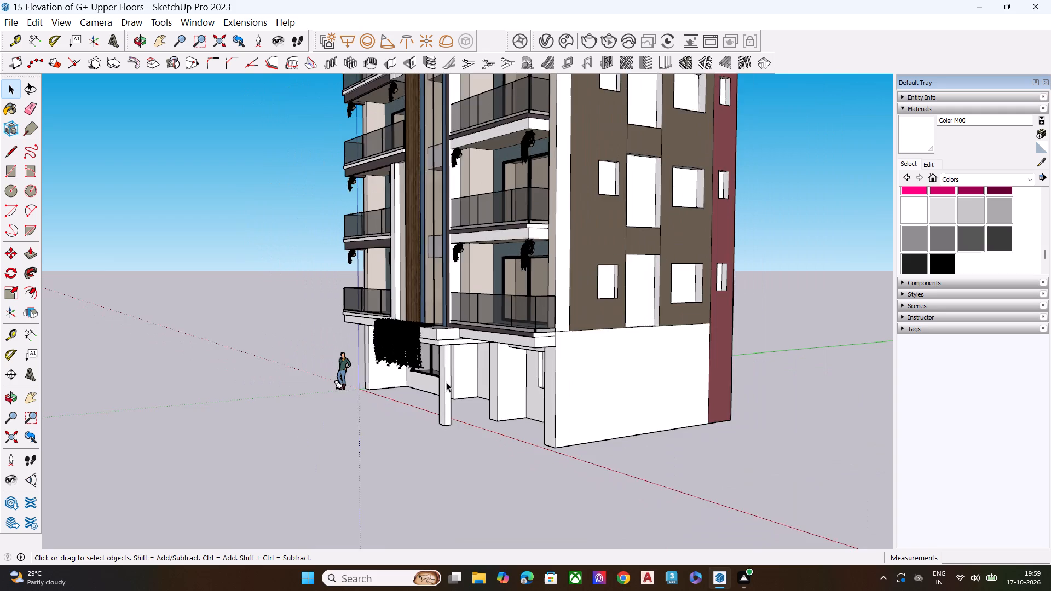
scroll(446, 382, "down", 14)
scroll(446, 382, "down", 7)
scroll(444, 281, "down", 6)
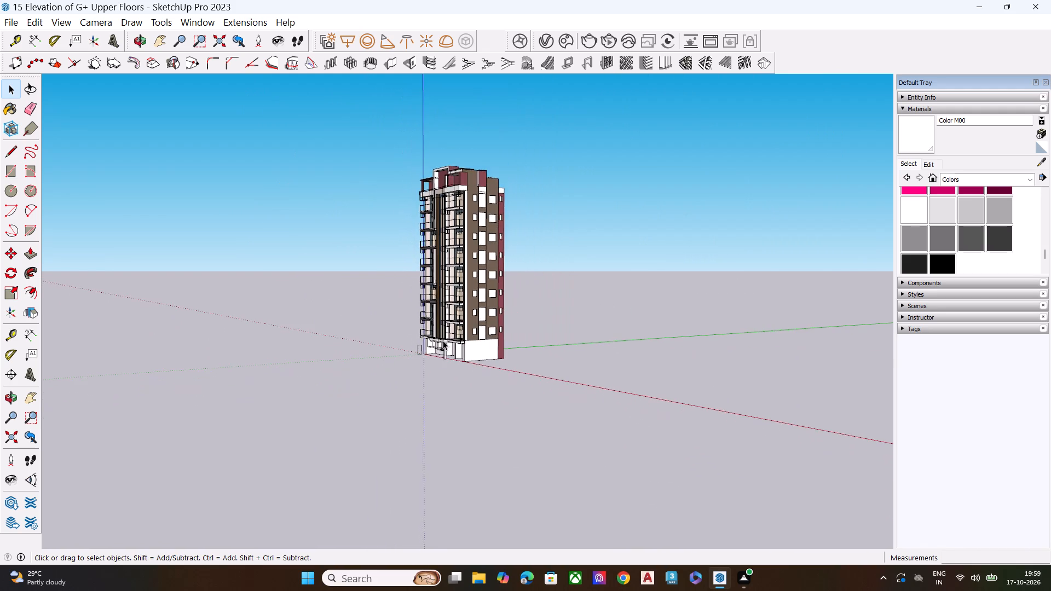
scroll(443, 340, "down", 1)
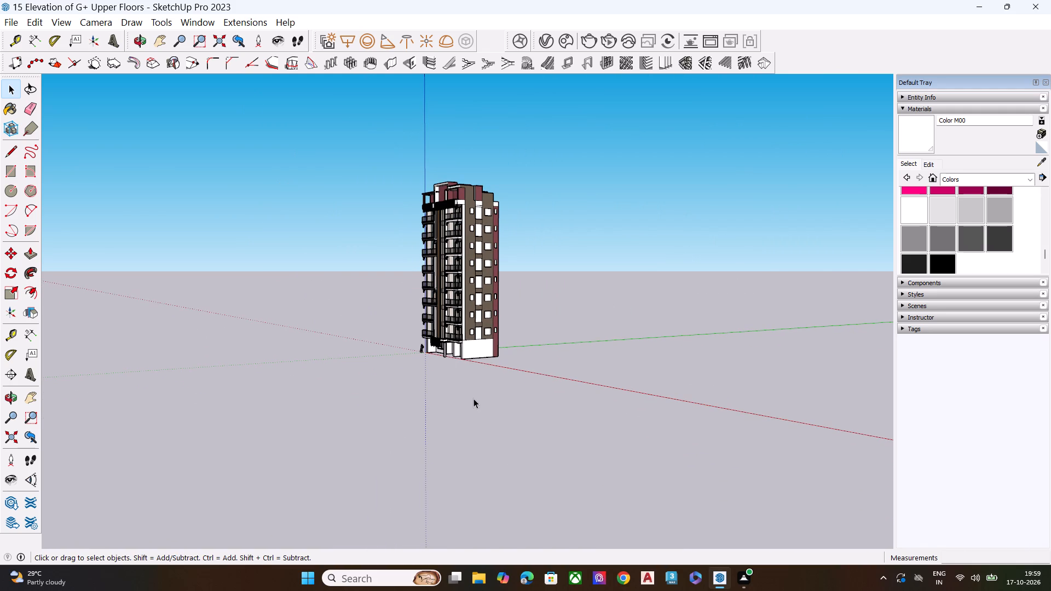
Examine the creeper curtains along the top parapet and the hanging plants on the upper balconies from the front and below.
scroll(452, 209, "up", 11)
scroll(476, 240, "down", 1)
scroll(476, 240, "up", 10)
scroll(406, 139, "up", 10)
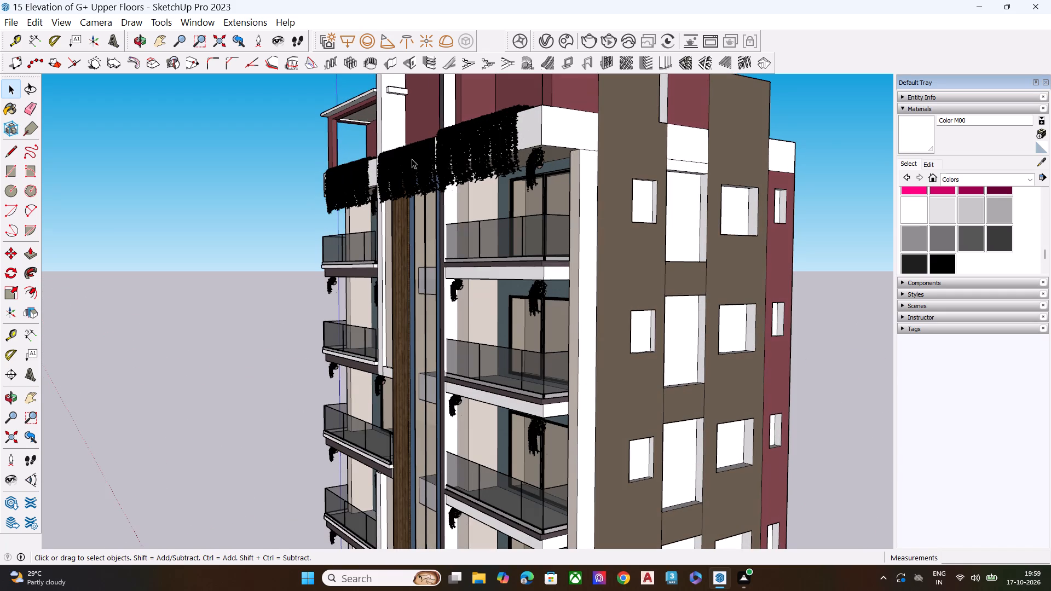
middle_click_drag(449, 253, 509, 264)
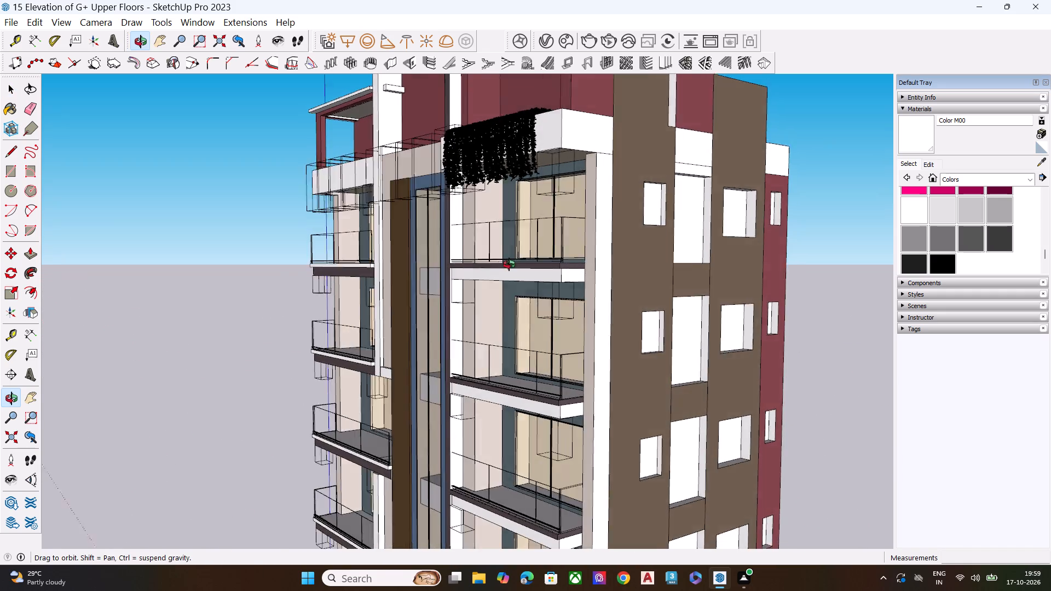
middle_click_drag(509, 264, 633, 269)
left_click(759, 248)
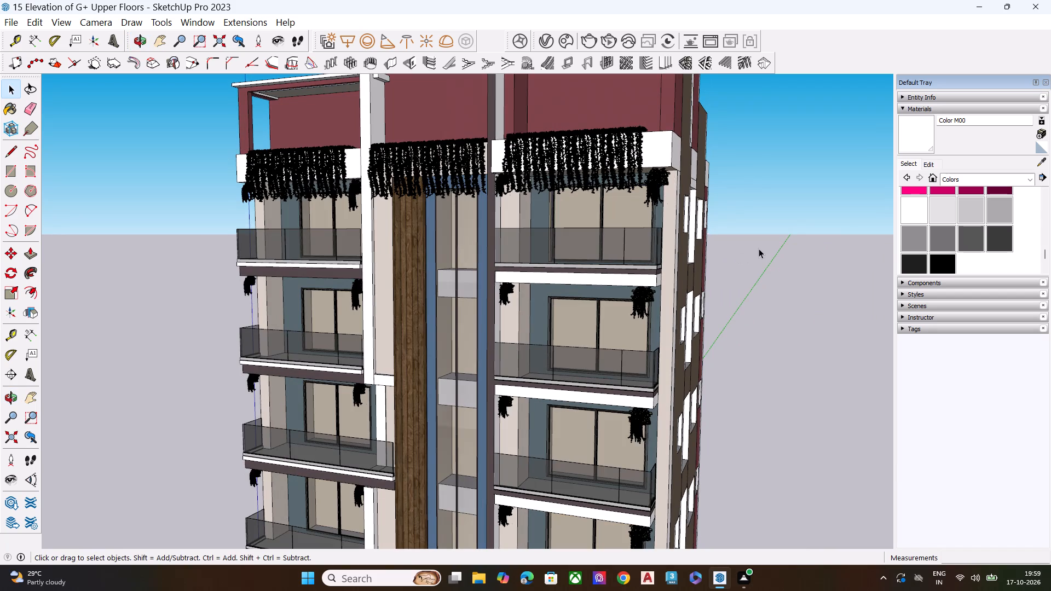
middle_click_drag(752, 289, 749, 255)
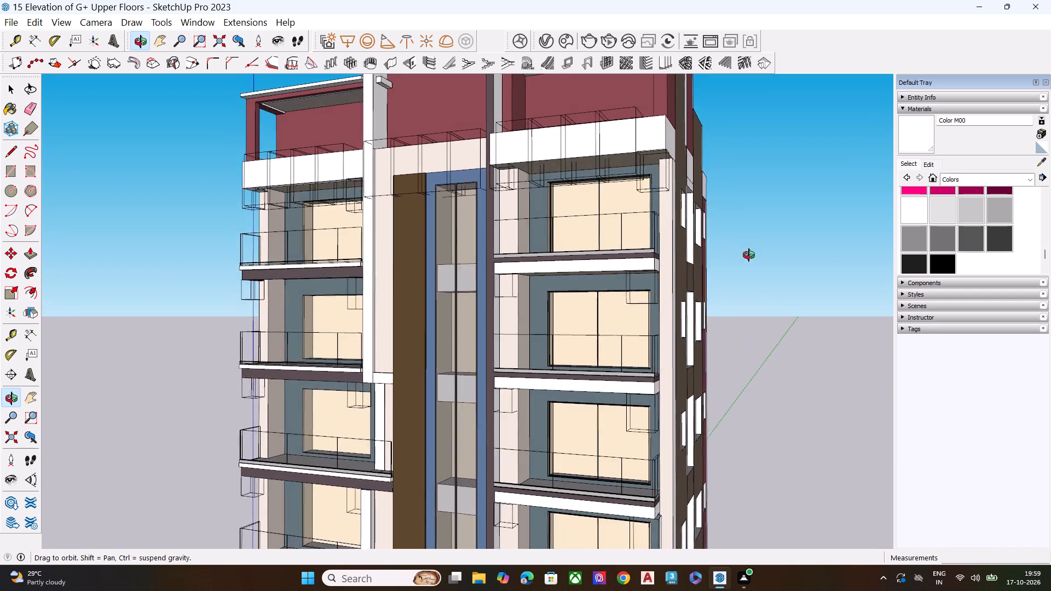
middle_click_drag(749, 255, 764, 187)
left_click(765, 258)
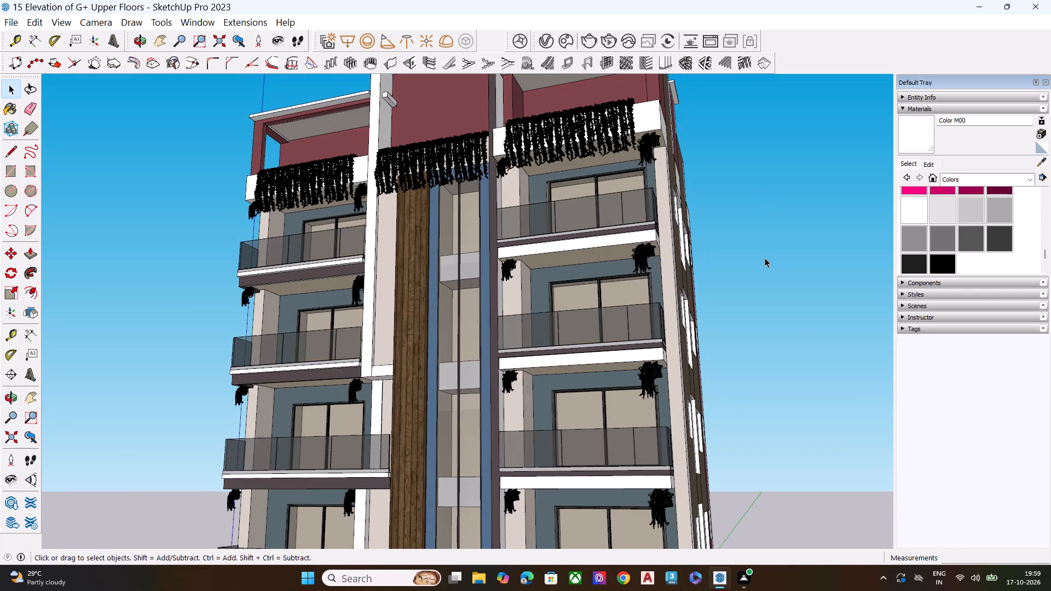
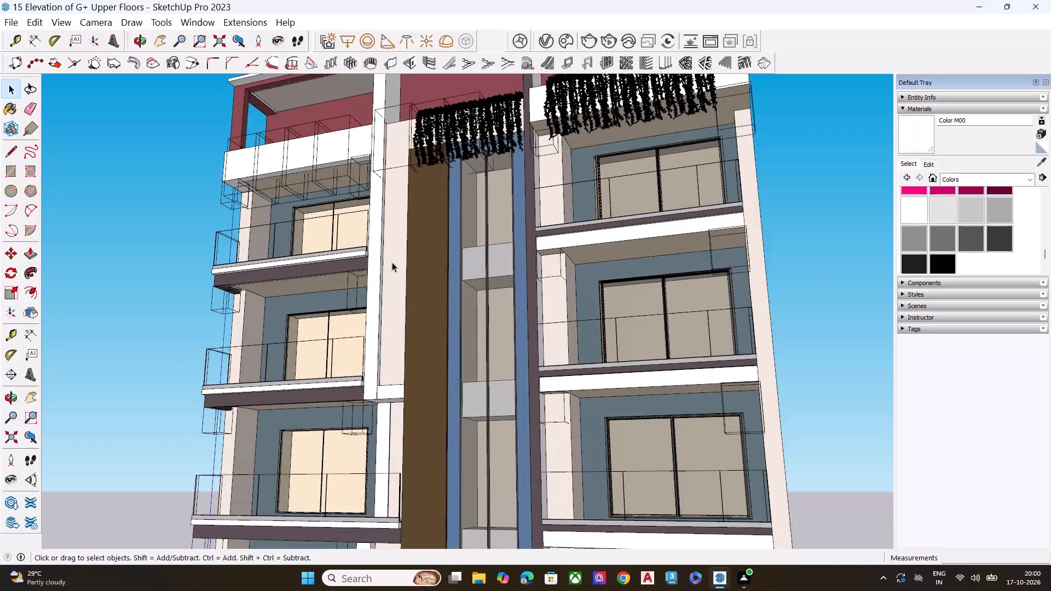
Examine the whole tower from several angles, covering the front balconies, the central vertical strips and the side elevation.
scroll(440, 303, "down", 6)
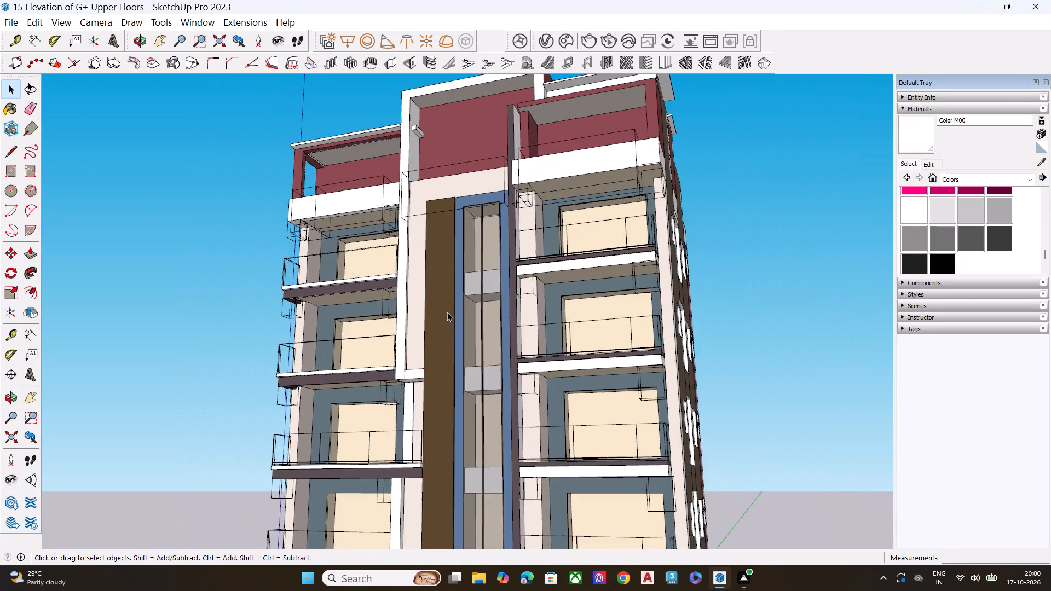
middle_click_drag(476, 305, 417, 382)
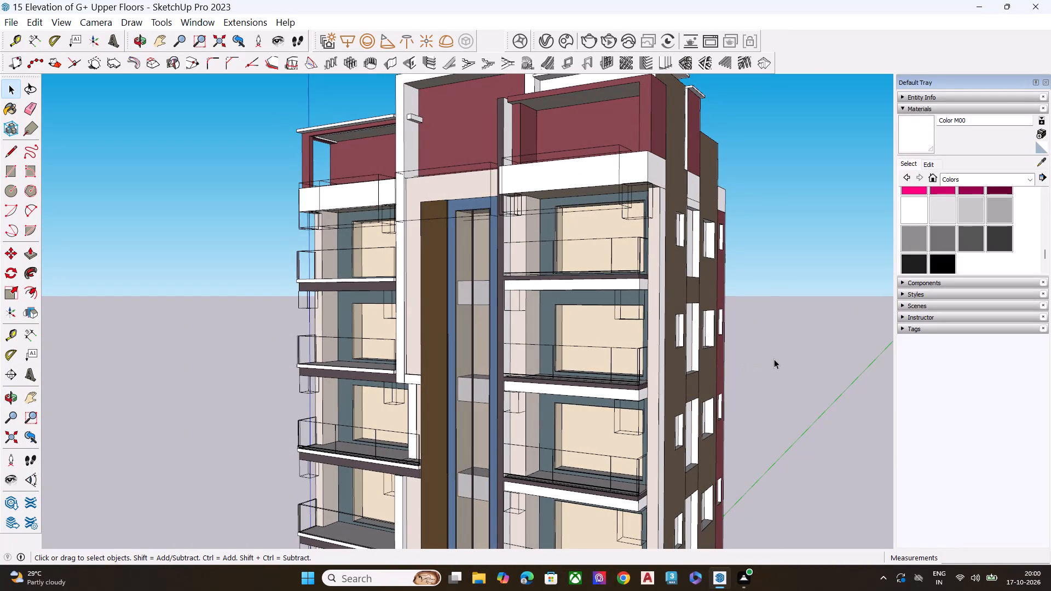
left_click(775, 359)
scroll(575, 386, "up", 2)
scroll(556, 390, "down", 3)
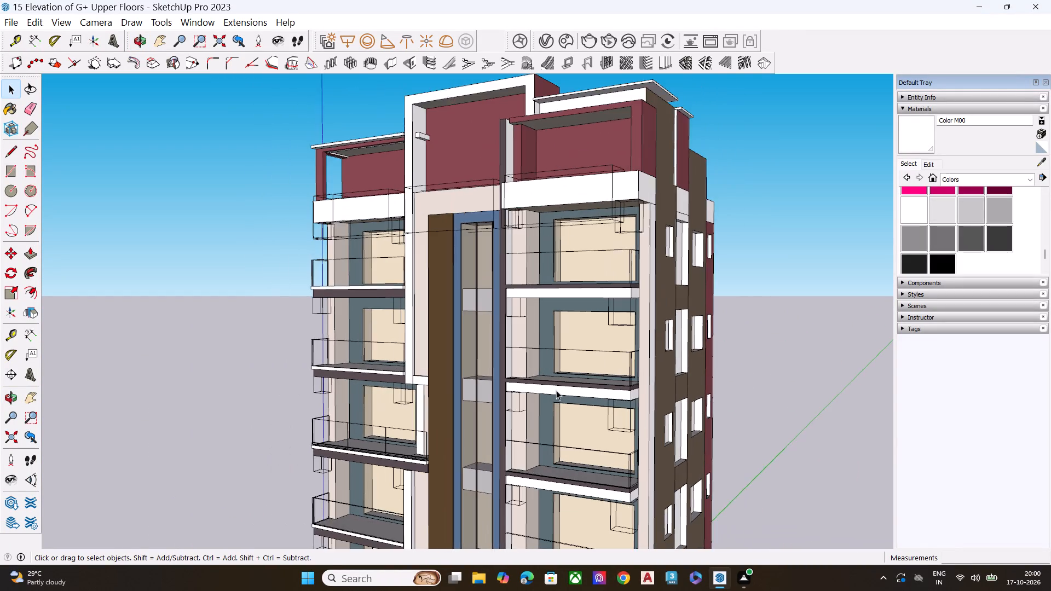
scroll(562, 385, "down", 1)
scroll(563, 385, "up", 1)
scroll(563, 385, "down", 6)
middle_click_drag(573, 426, 726, 373)
scroll(688, 376, "down", 1)
scroll(681, 376, "up", 1)
scroll(509, 321, "down", 1)
scroll(509, 321, "up", 1)
scroll(509, 321, "down", 3)
scroll(519, 467, "up", 2)
scroll(501, 289, "down", 8)
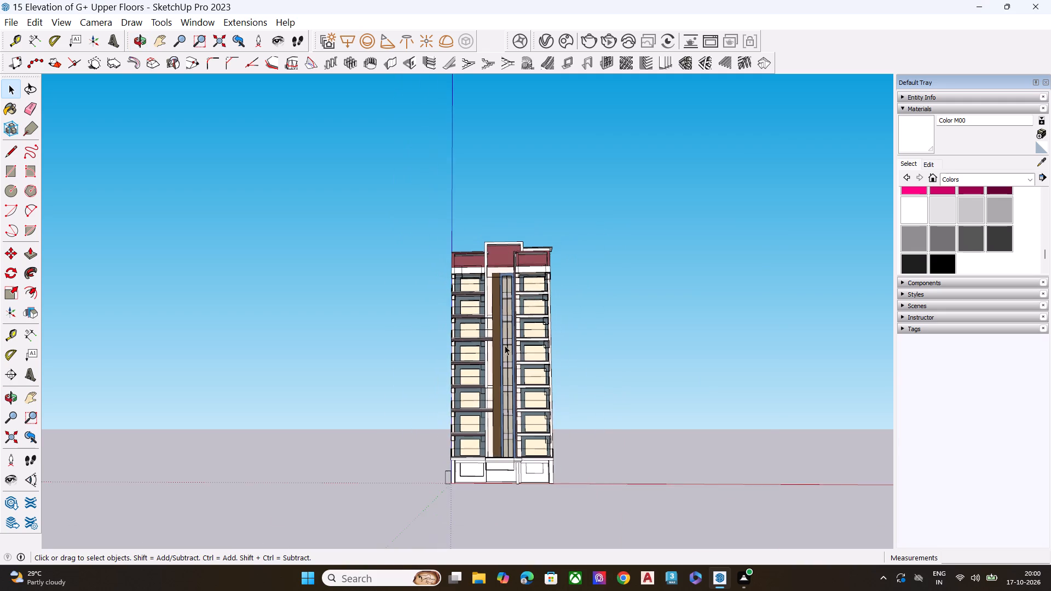
middle_click_drag(505, 347, 511, 372)
scroll(511, 372, "up", 5)
left_click(630, 370)
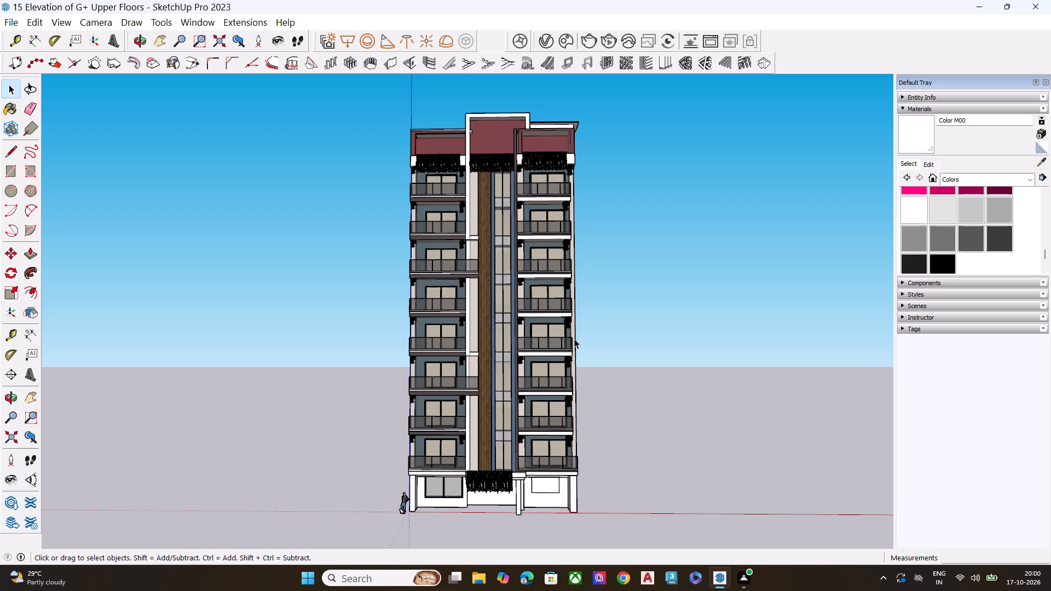
scroll(553, 324, "up", 4)
middle_click_drag(443, 331, 729, 435)
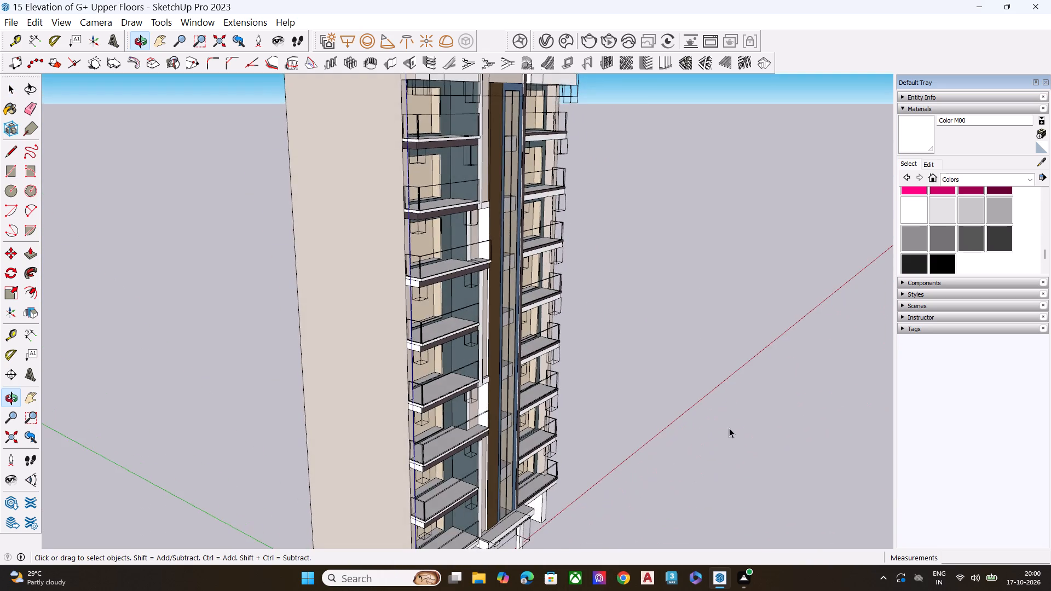
scroll(638, 327, "up", 3)
left_click(640, 317)
middle_click_drag(613, 416, 625, 269)
left_click(607, 356)
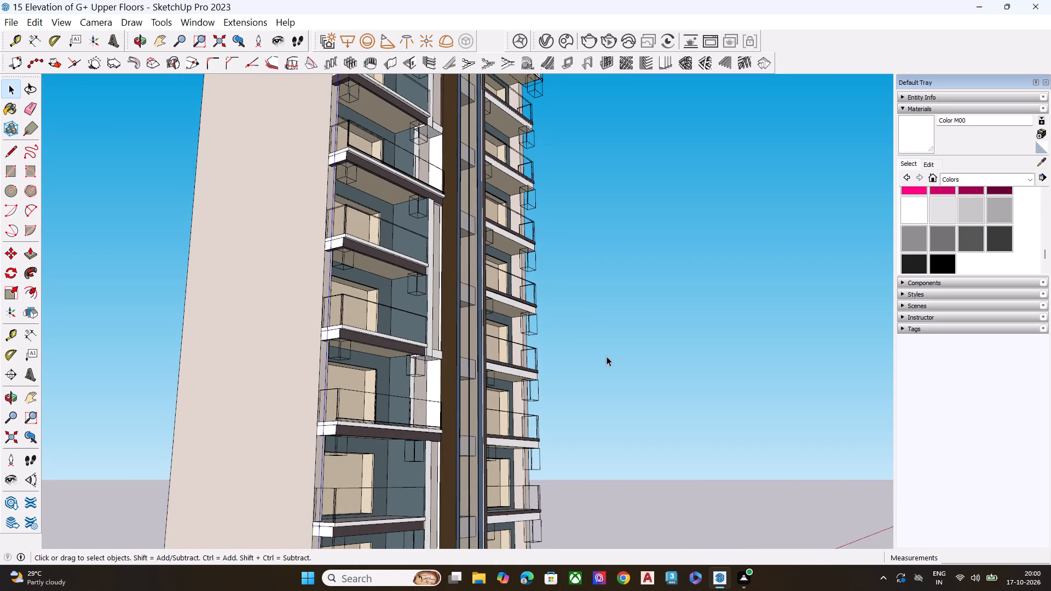
scroll(632, 364, "down", 6)
middle_click_drag(619, 384, 217, 469)
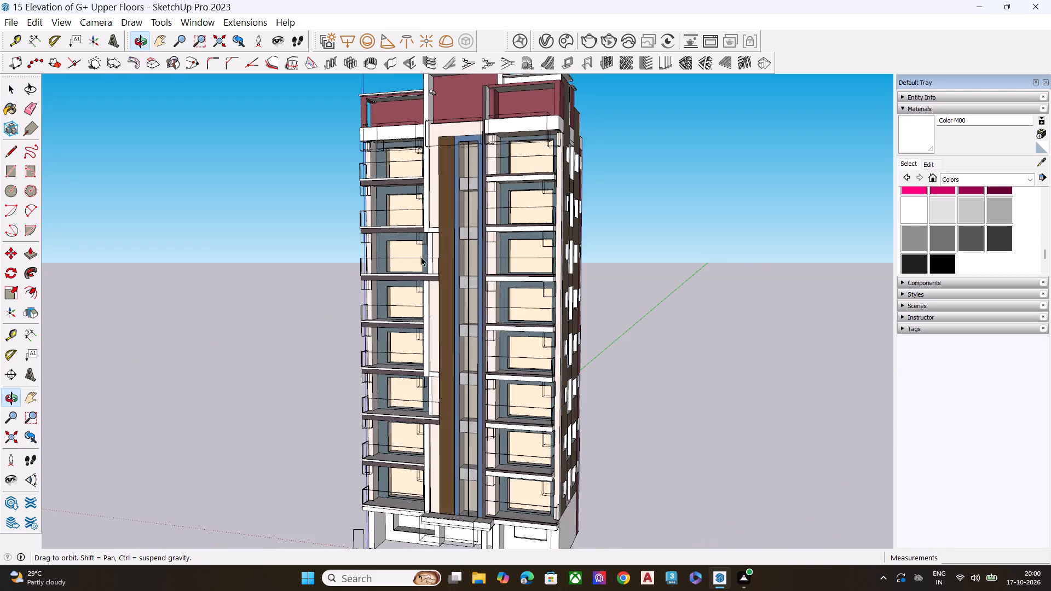
scroll(421, 216, "down", 1)
scroll(419, 210, "up", 3)
scroll(413, 202, "down", 2)
scroll(406, 196, "up", 5)
scroll(400, 195, "down", 7)
middle_click_drag(495, 287, 311, 245)
scroll(363, 275, "up", 3)
scroll(416, 301, "down", 5)
middle_click_drag(510, 329, 537, 296)
scroll(547, 302, "up", 2)
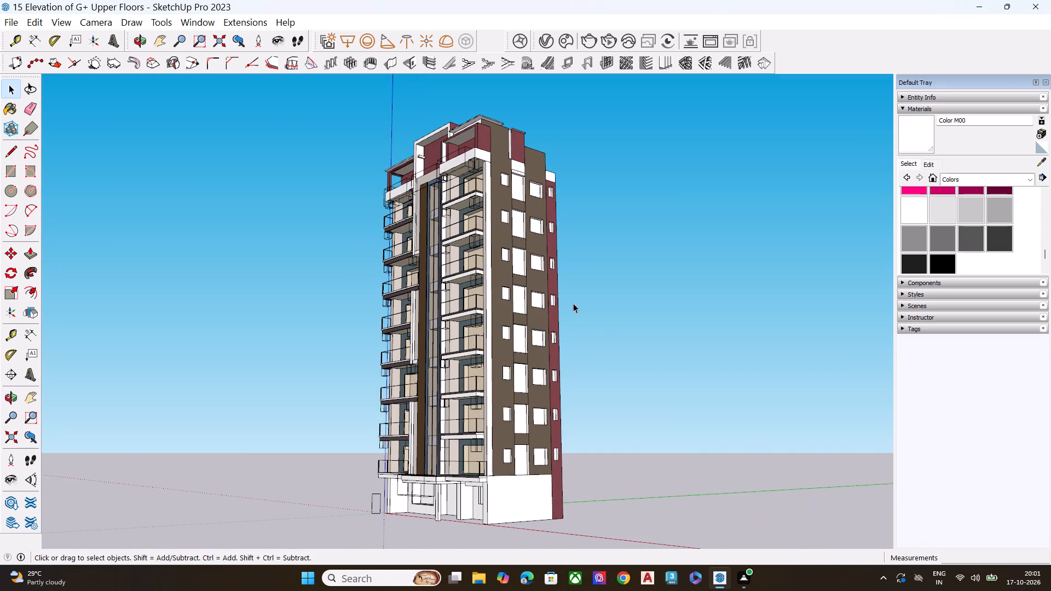
left_click(620, 279)
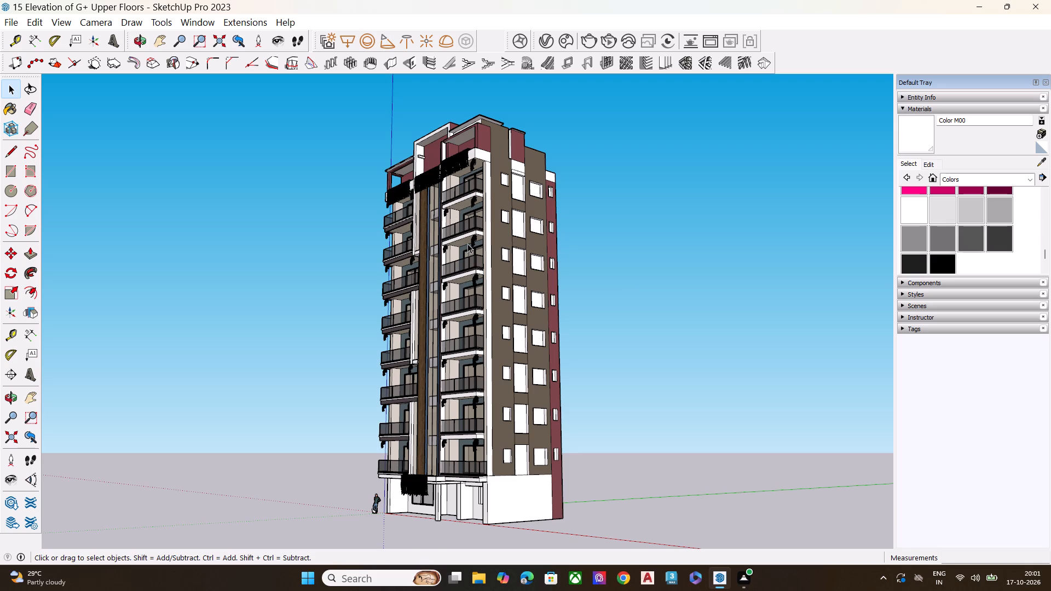
Examine the upper-floor balconies up close, including their glass railings, sliding windows and hanging plants on both sides of the facade.
scroll(467, 244, "up", 1)
middle_click_drag(467, 244, 488, 288)
scroll(470, 247, "up", 7)
scroll(448, 191, "up", 5)
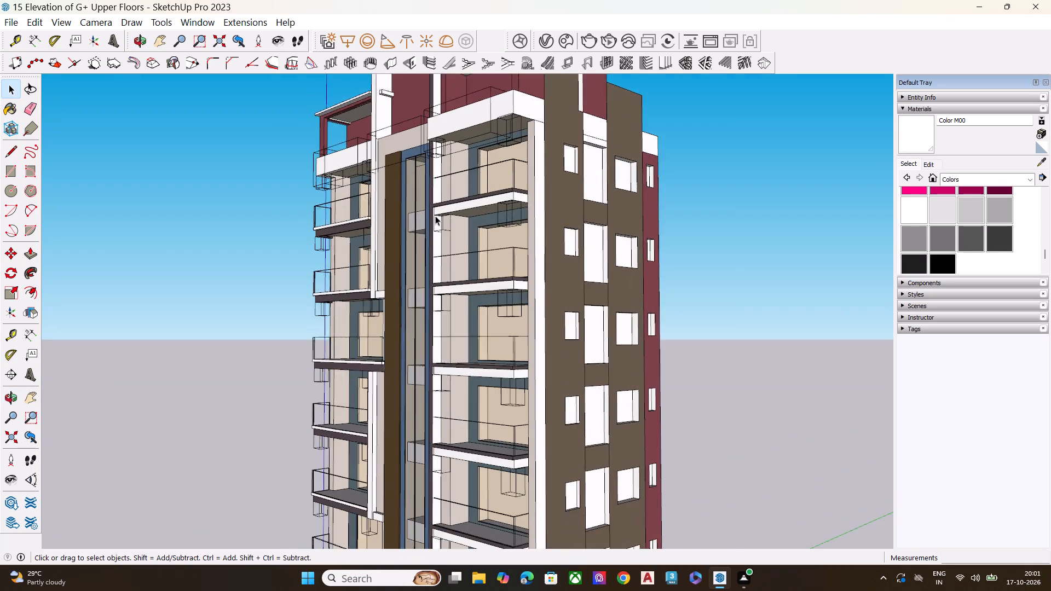
scroll(435, 216, "up", 3)
middle_click_drag(459, 216, 378, 288)
scroll(372, 271, "up", 9)
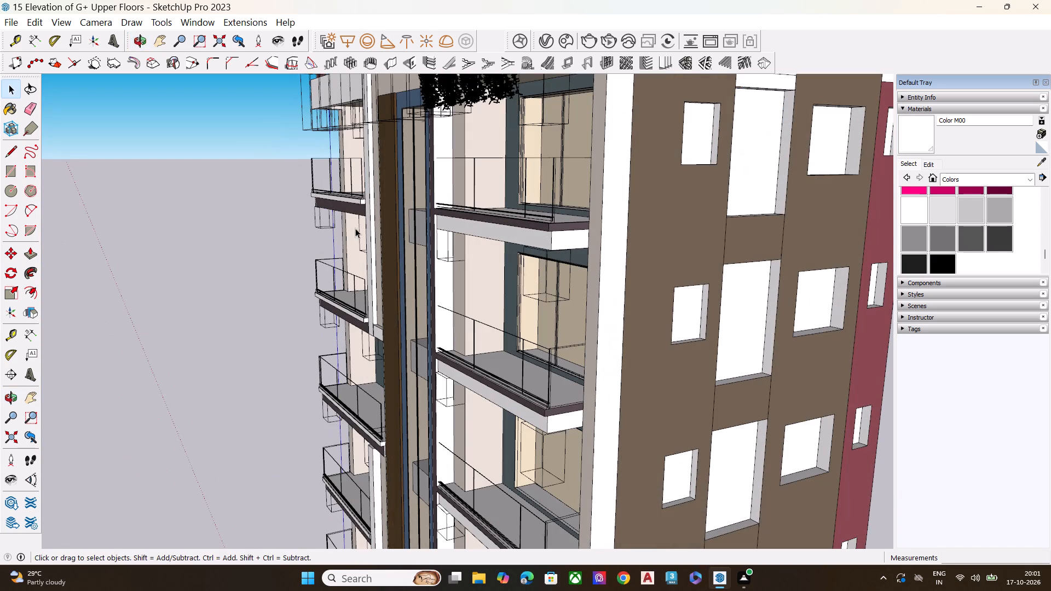
left_click(256, 254)
middle_click_drag(446, 271, 581, 245)
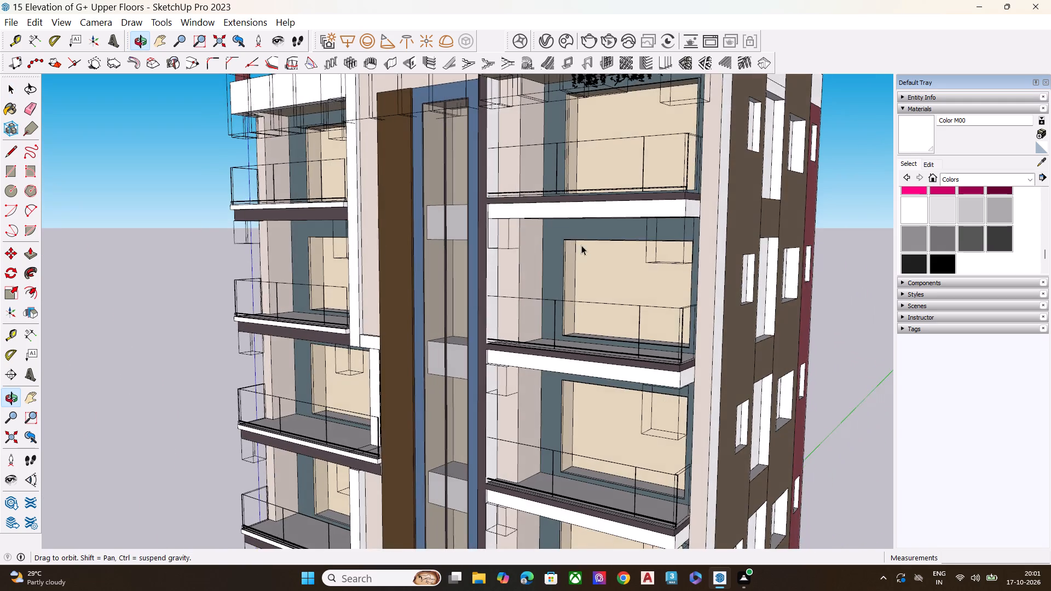
scroll(556, 262, "down", 5)
left_click(771, 240)
scroll(775, 236, "up", 2)
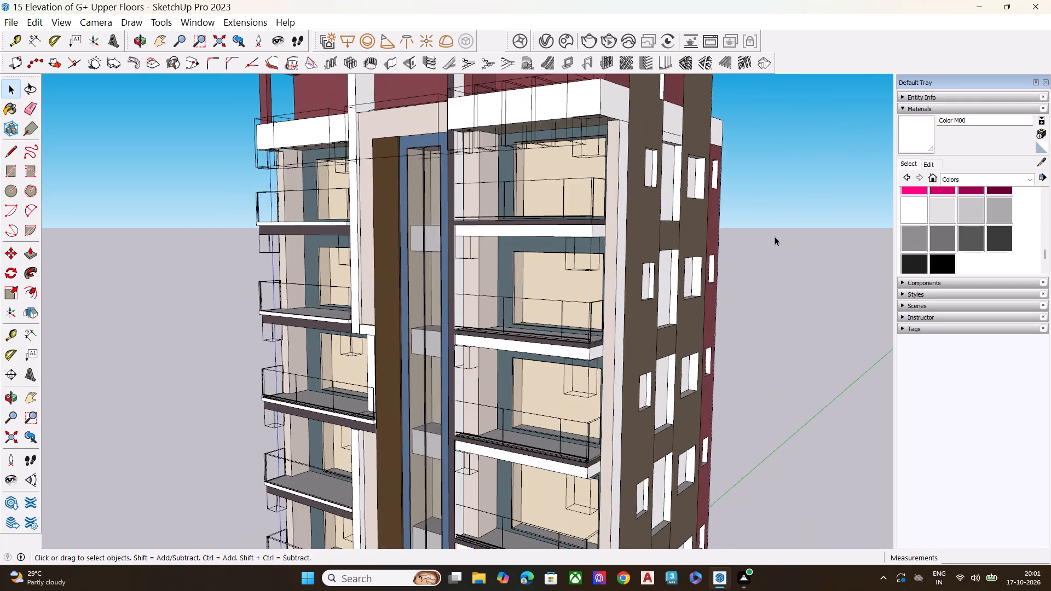
scroll(772, 241, "down", 2)
scroll(264, 245, "up", 2)
left_click(258, 242)
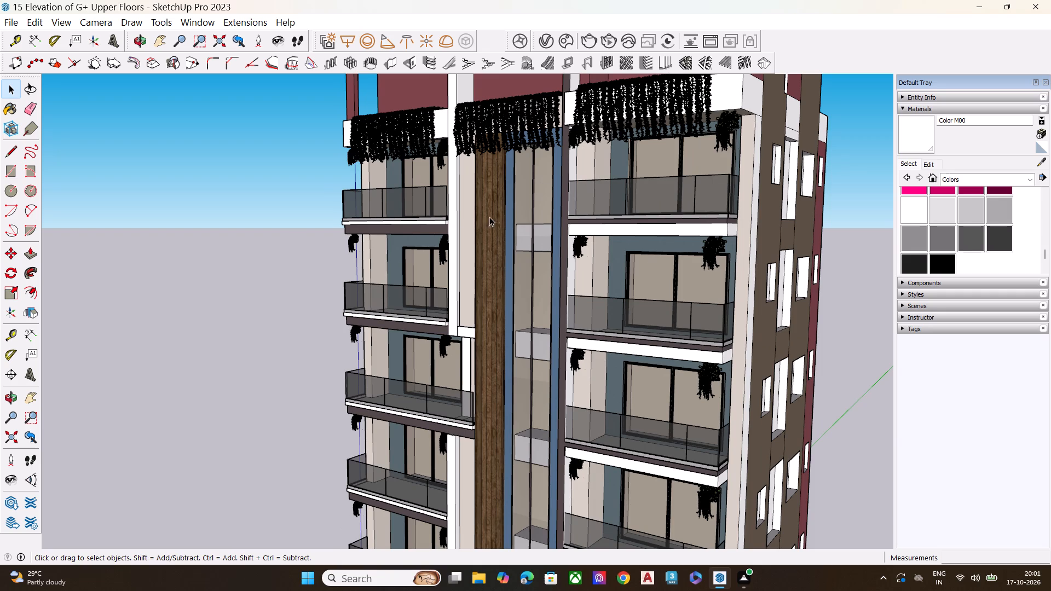
left_click(288, 253)
left_click(228, 257)
left_click(228, 229)
left_click(226, 207)
double_click(236, 202)
middle_click_drag(577, 269, 589, 208)
scroll(577, 269, "up", 1)
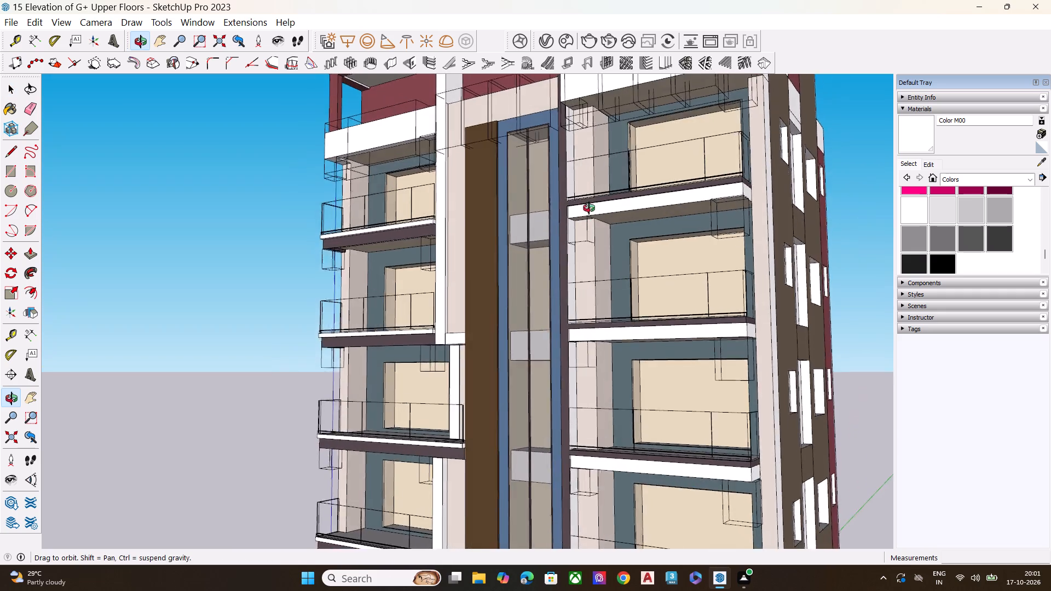
middle_click_drag(589, 208, 590, 207)
scroll(590, 207, "up", 5)
left_click(116, 280)
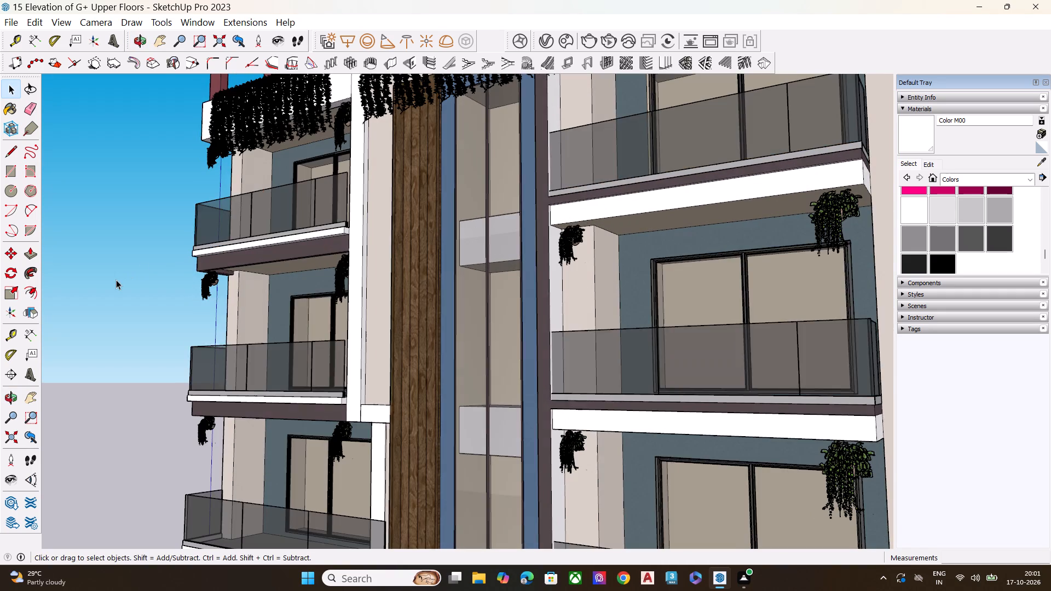
scroll(119, 285, "down", 4)
middle_click_drag(355, 253, 778, 221)
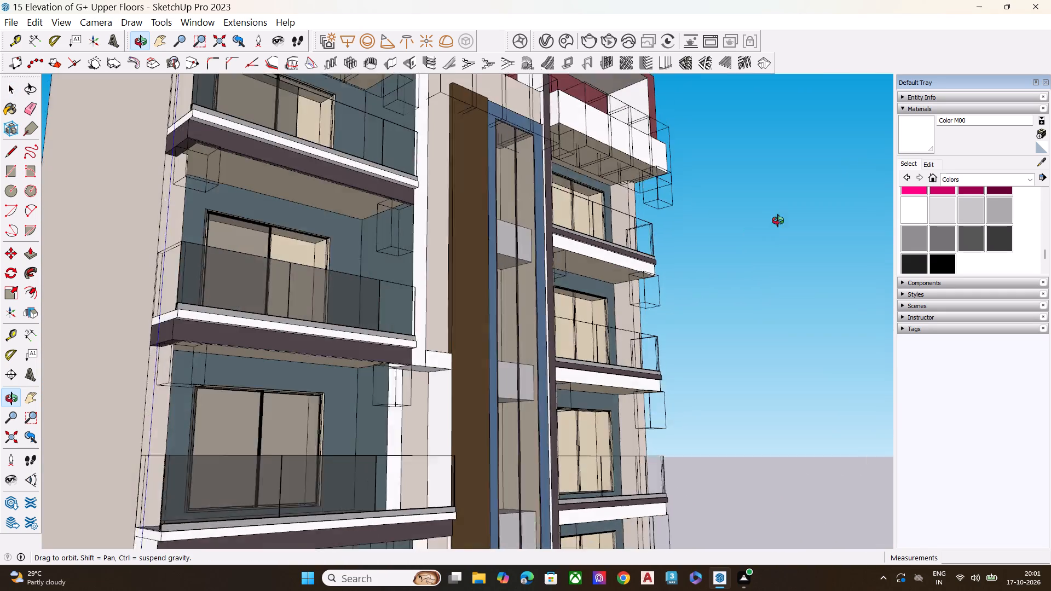
middle_click_drag(778, 221, 778, 221)
scroll(778, 221, "up", 1)
left_click(732, 265)
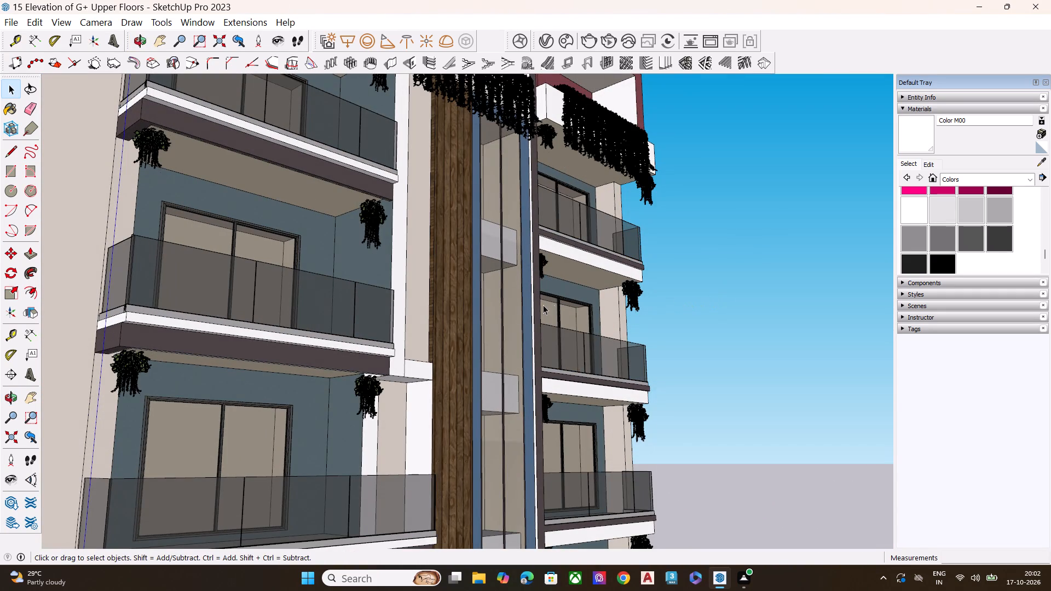
Import Scara+cu+plante.skp from Downloads and place the plant ladder on the second balcony from the top, beside the sliding window.
left_click(16, 24)
left_click(65, 255)
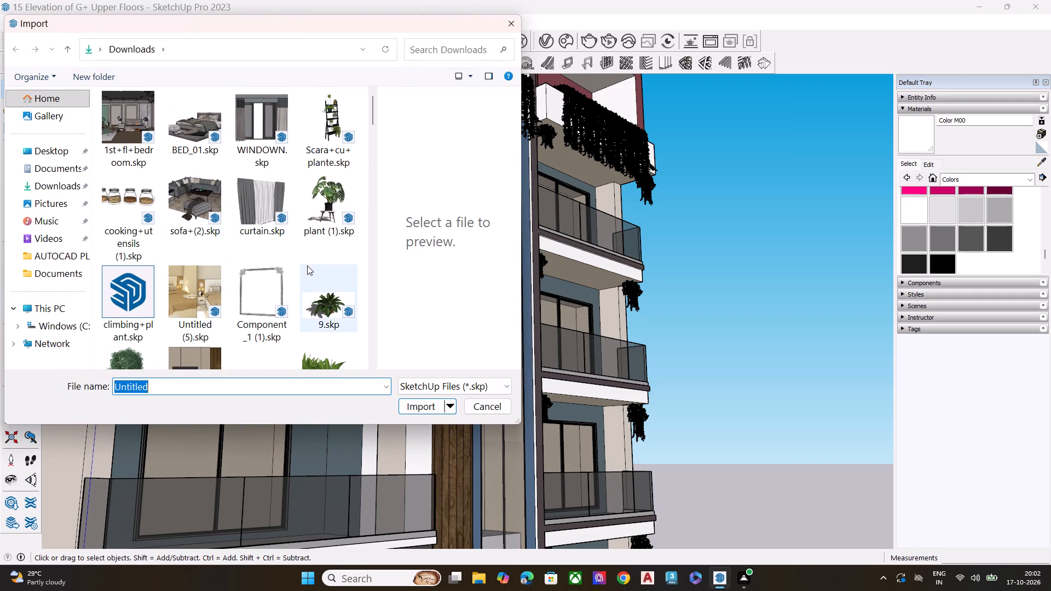
left_click(331, 130)
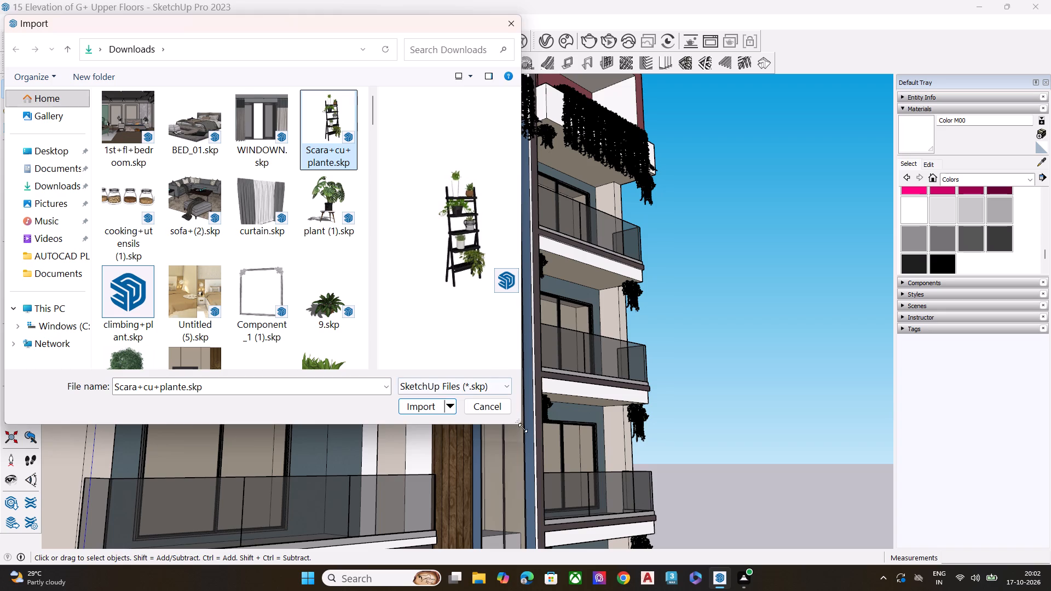
left_click(434, 408)
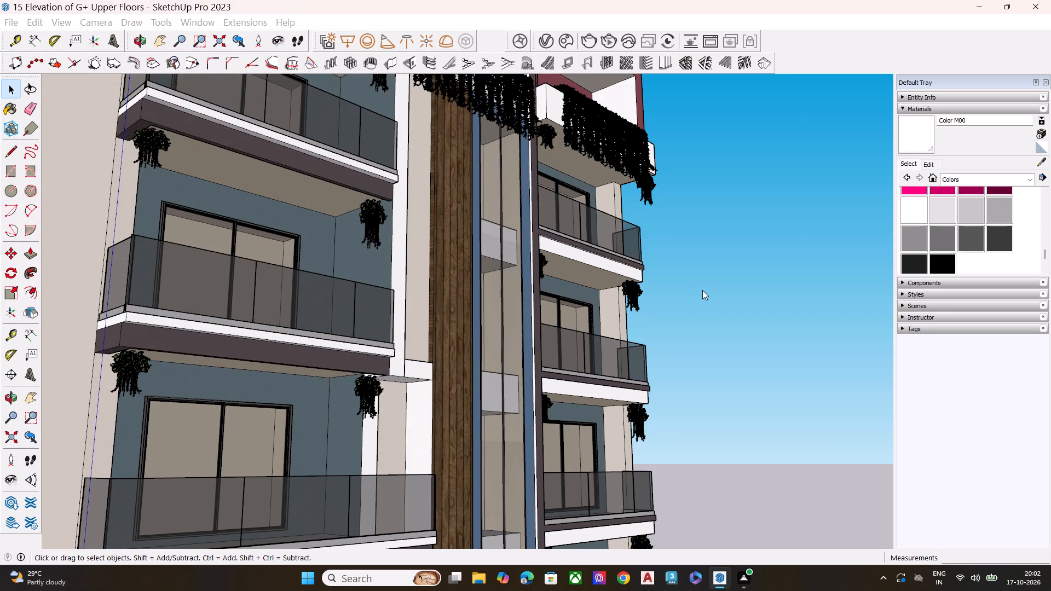
scroll(705, 295, "down", 15)
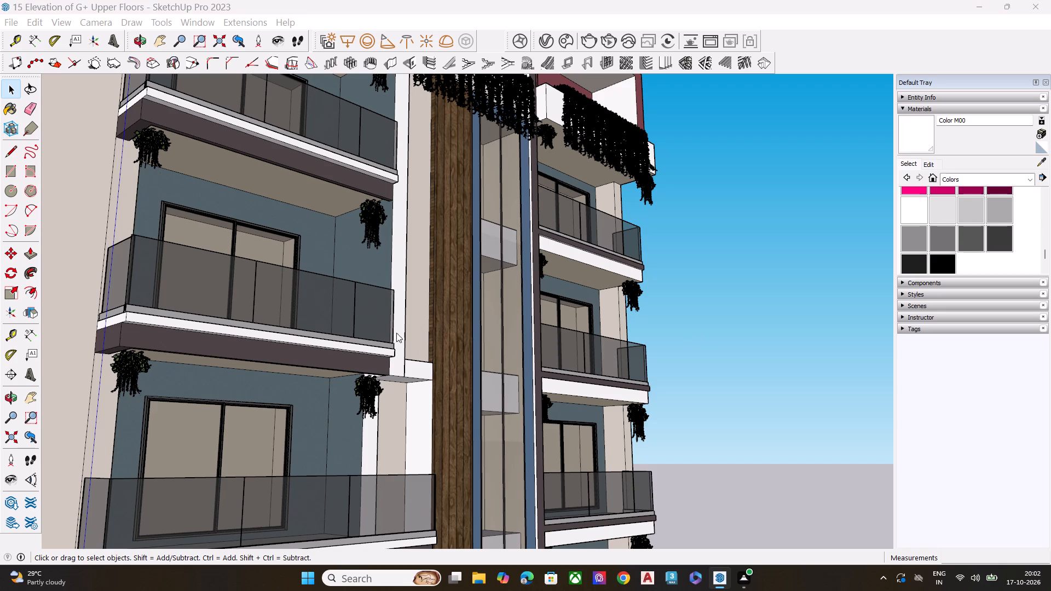
left_click(625, 347)
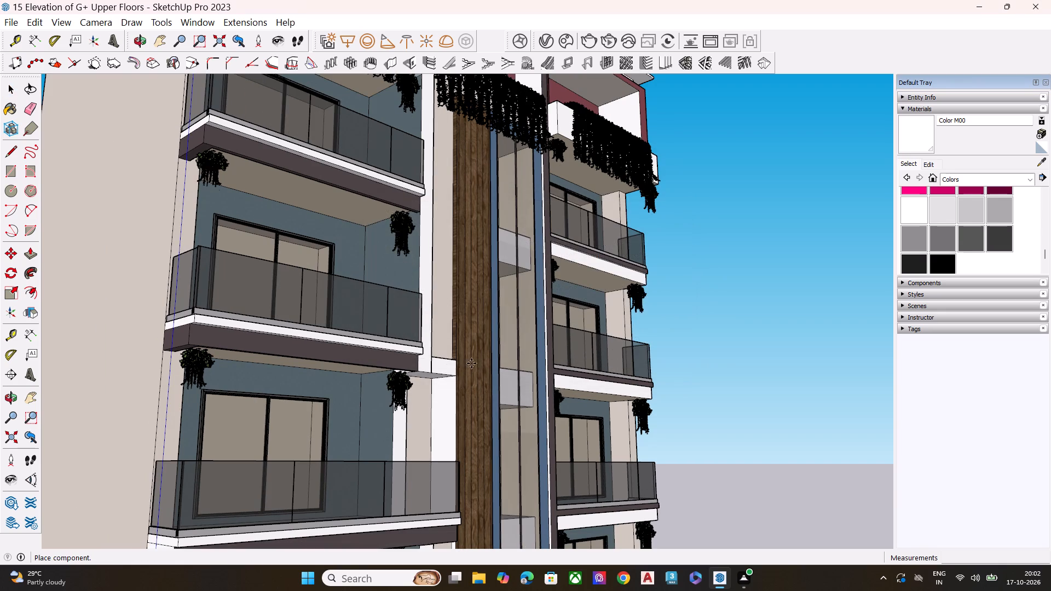
middle_click_drag(382, 339, 397, 482)
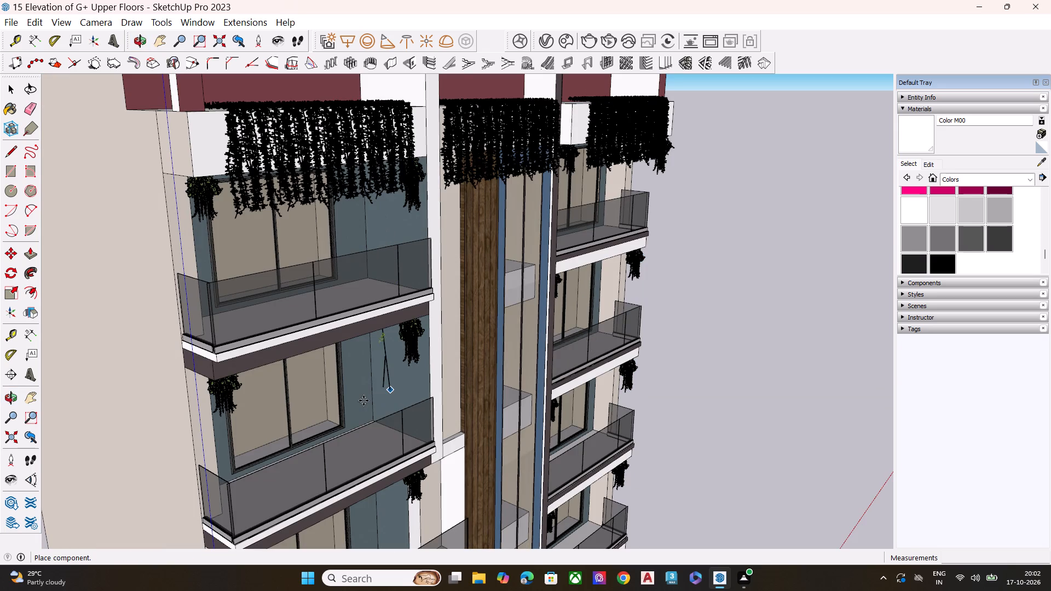
scroll(363, 401, "up", 15)
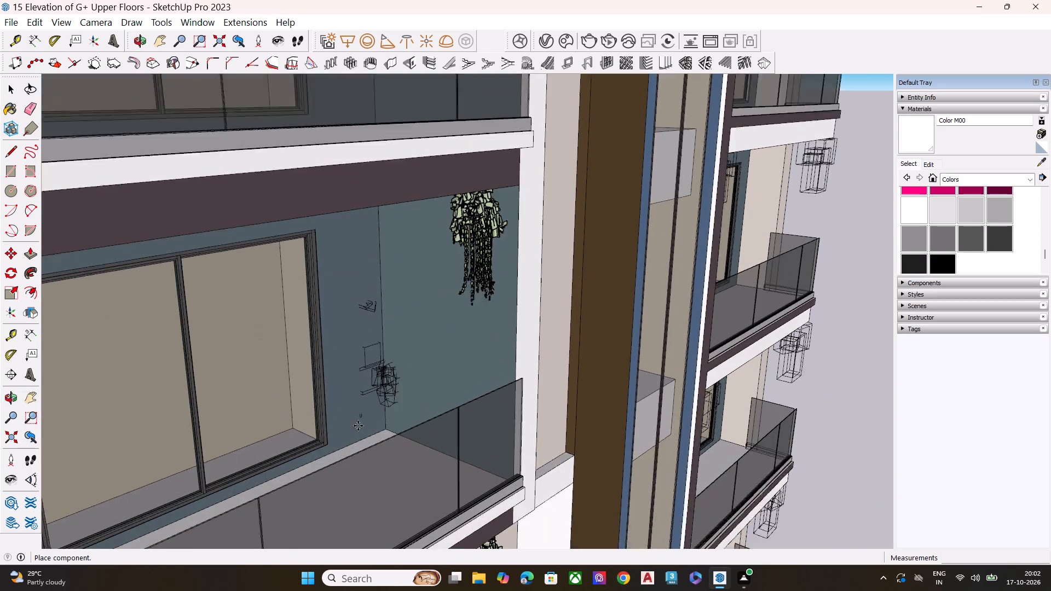
scroll(358, 426, "up", 2)
middle_click_drag(358, 428, 382, 490)
scroll(382, 497, "up", 1)
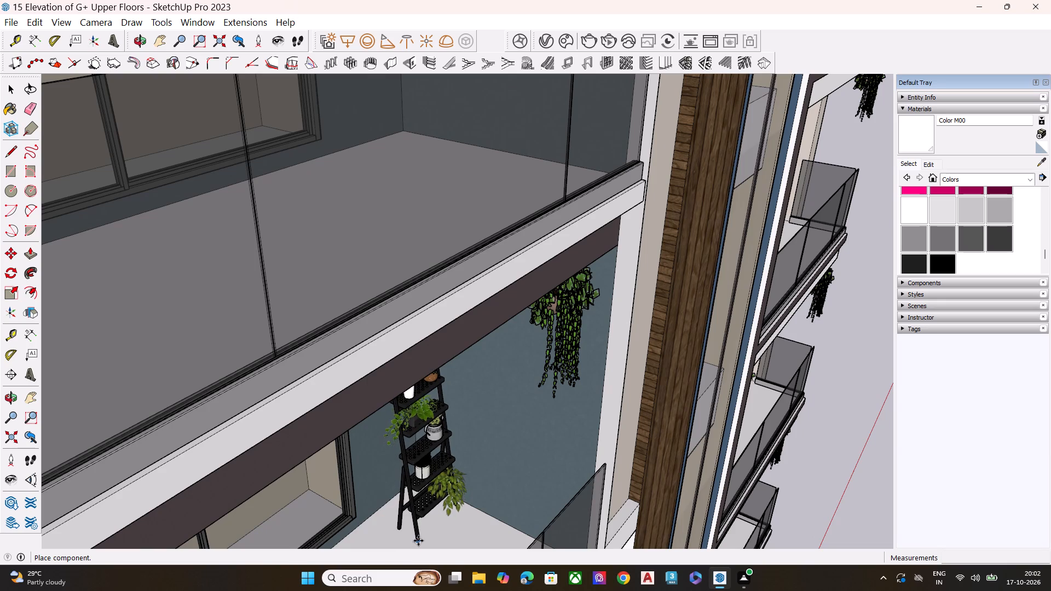
left_click(415, 543)
scroll(694, 452, "down", 3)
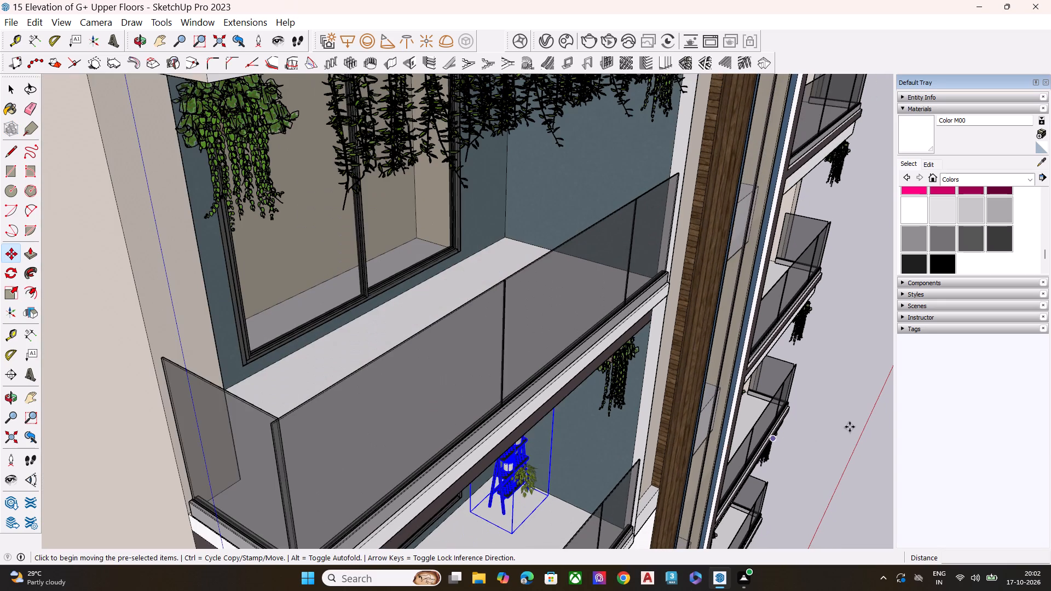
key("space")
left_click(850, 427)
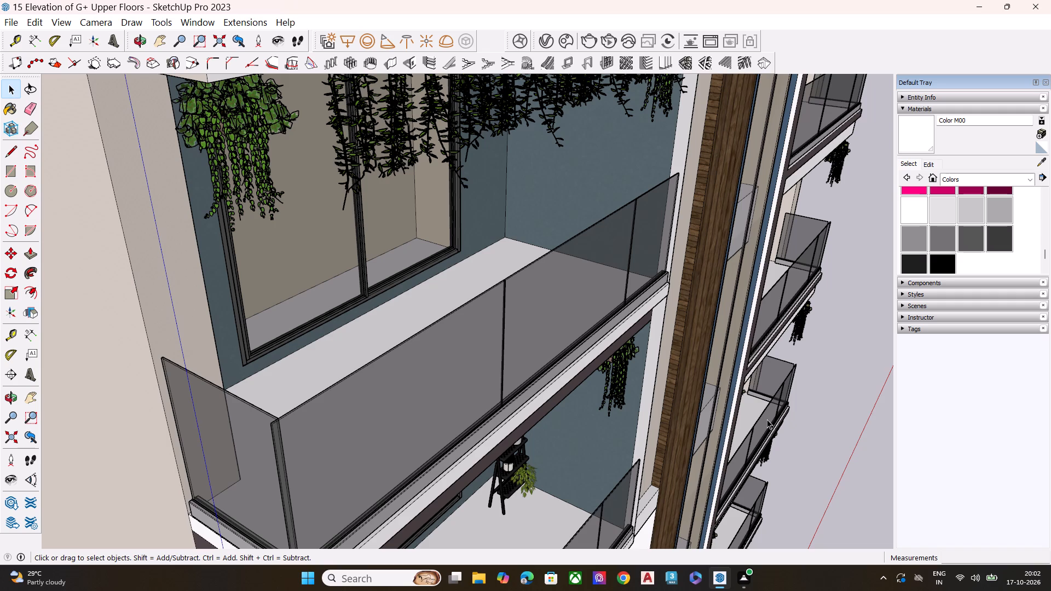
Examine the placed plant ladder on its balcony from the front and in relation to the neighbouring balconies.
scroll(576, 374, "down", 6)
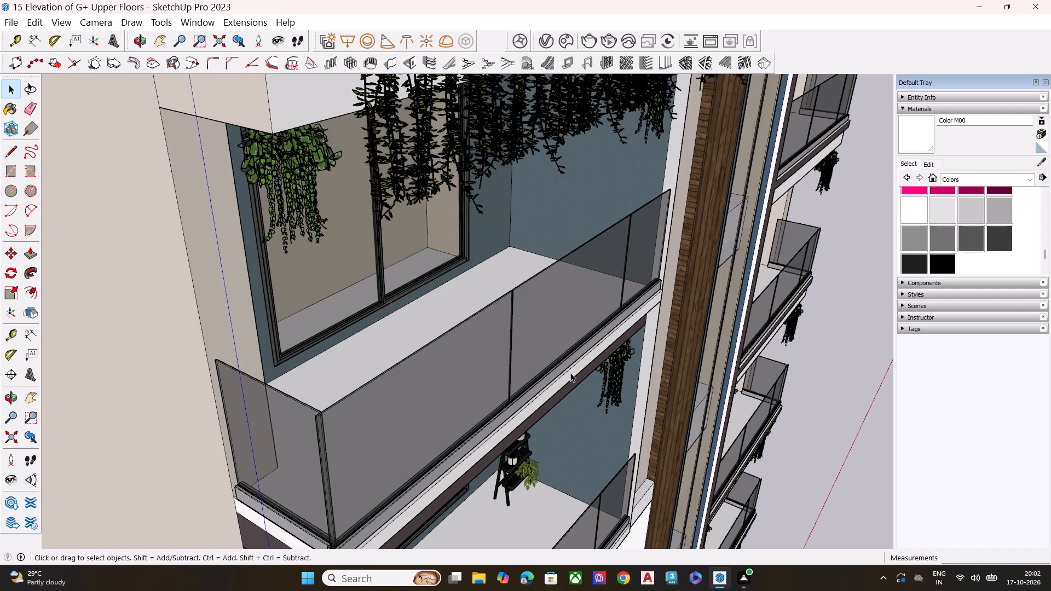
scroll(570, 373, "down", 2)
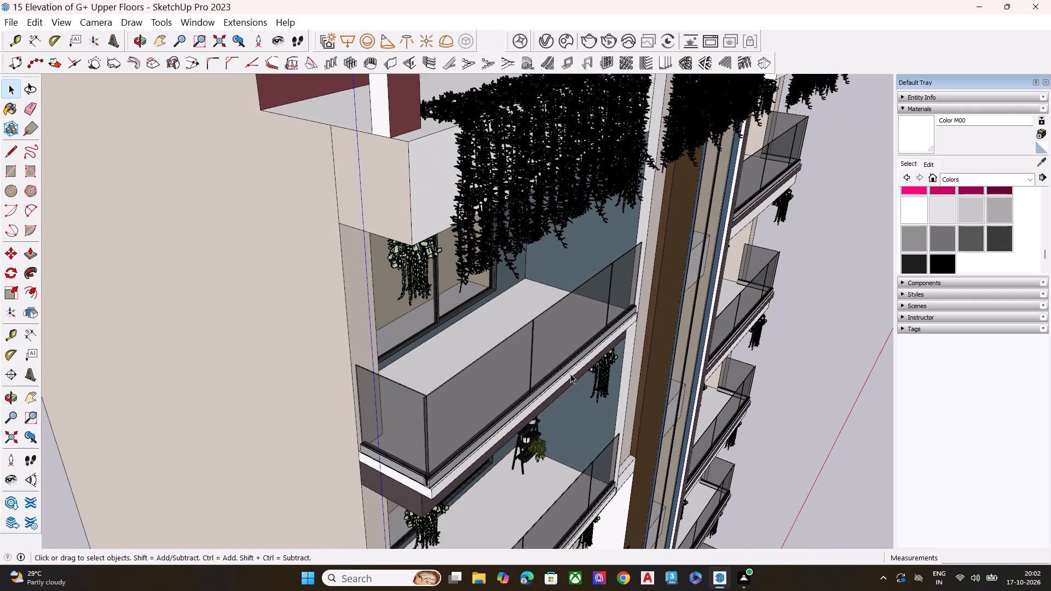
scroll(570, 377, "down", 11)
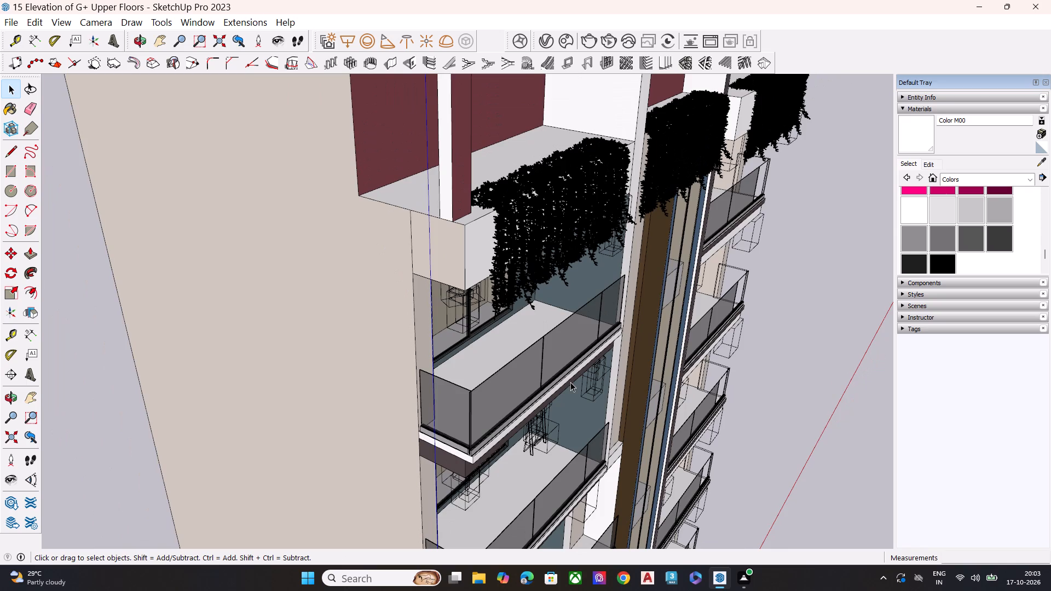
scroll(570, 382, "down", 5)
middle_click_drag(572, 480, 535, 362)
scroll(523, 367, "up", 3)
left_click(850, 286)
scroll(834, 295, "up", 3)
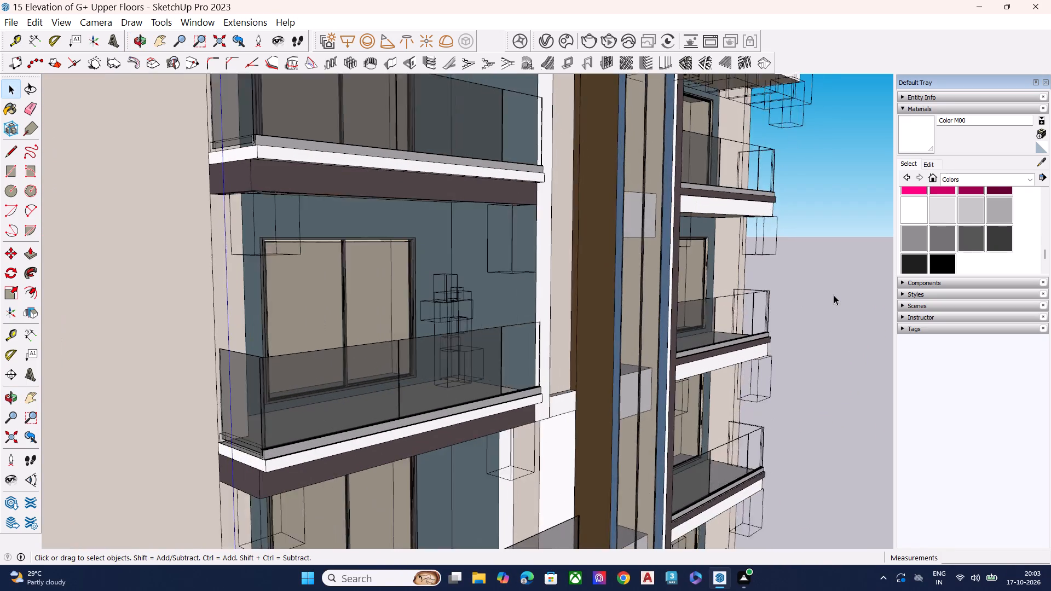
Scale the plant ladder on the balcony larger along the green axis, and by about 1.38 along the red axis.
left_click(830, 297)
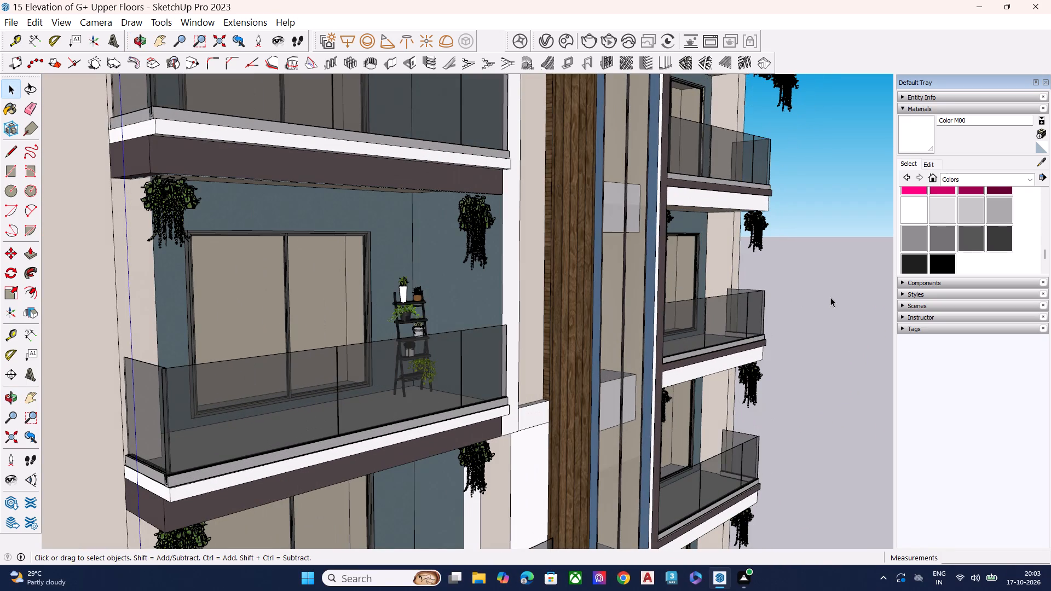
middle_click_drag(383, 417, 434, 393)
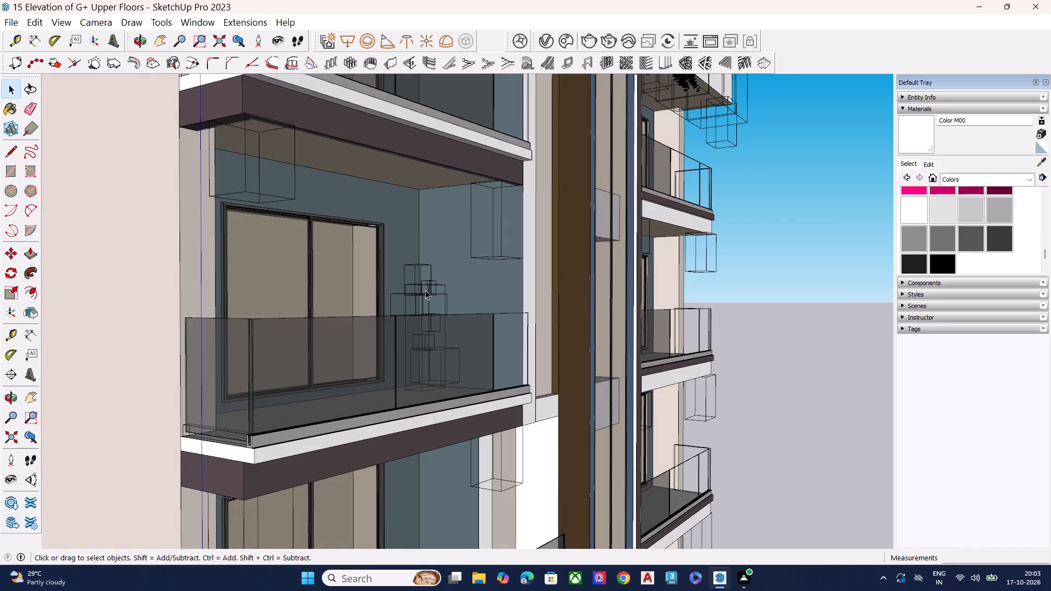
left_click(744, 275)
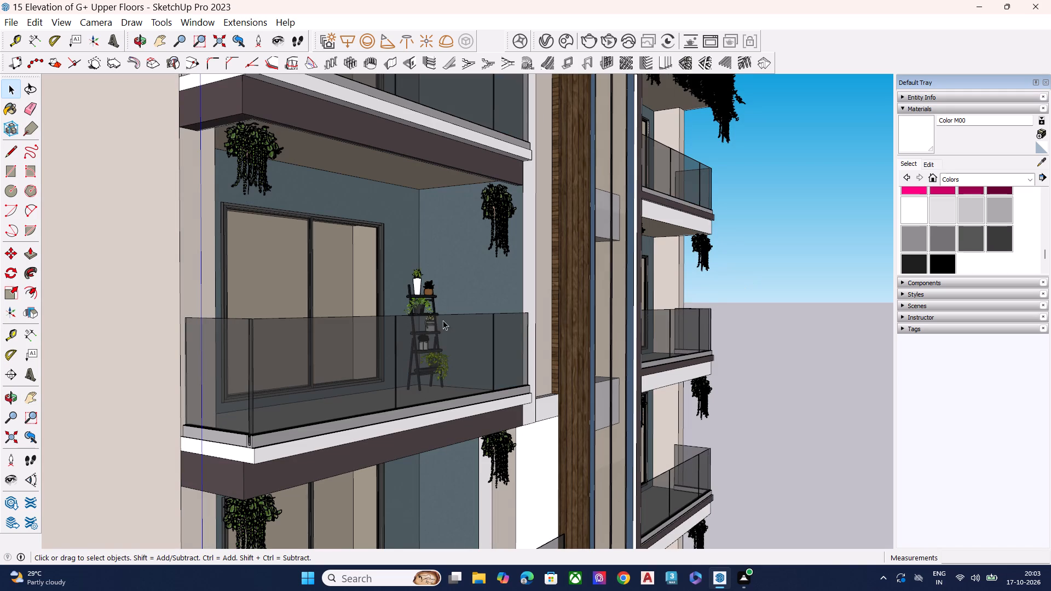
middle_click_drag(428, 332, 453, 427)
scroll(426, 351, "up", 6)
left_click(436, 339)
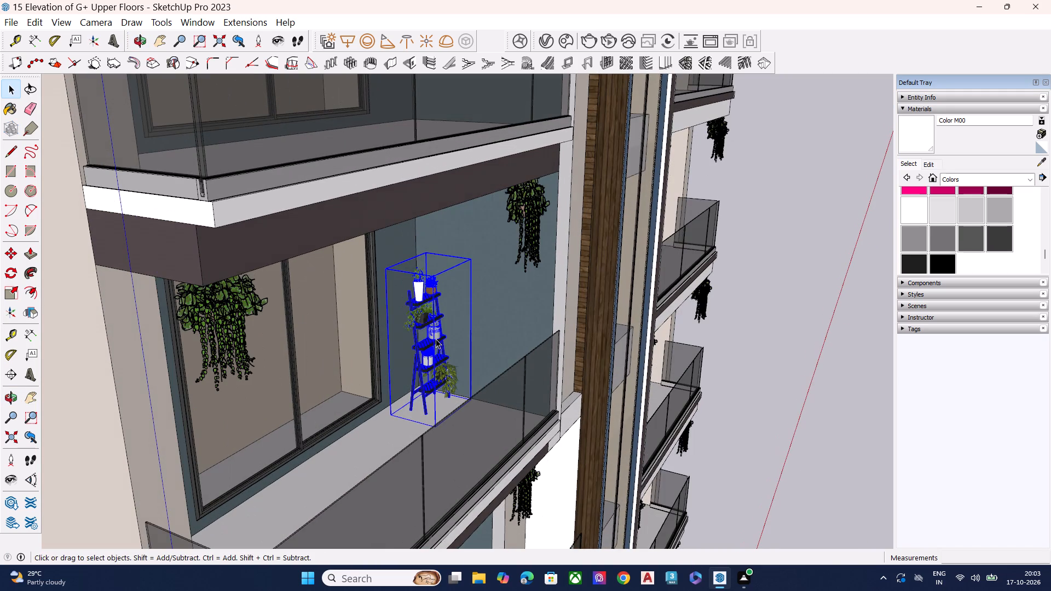
key("s")
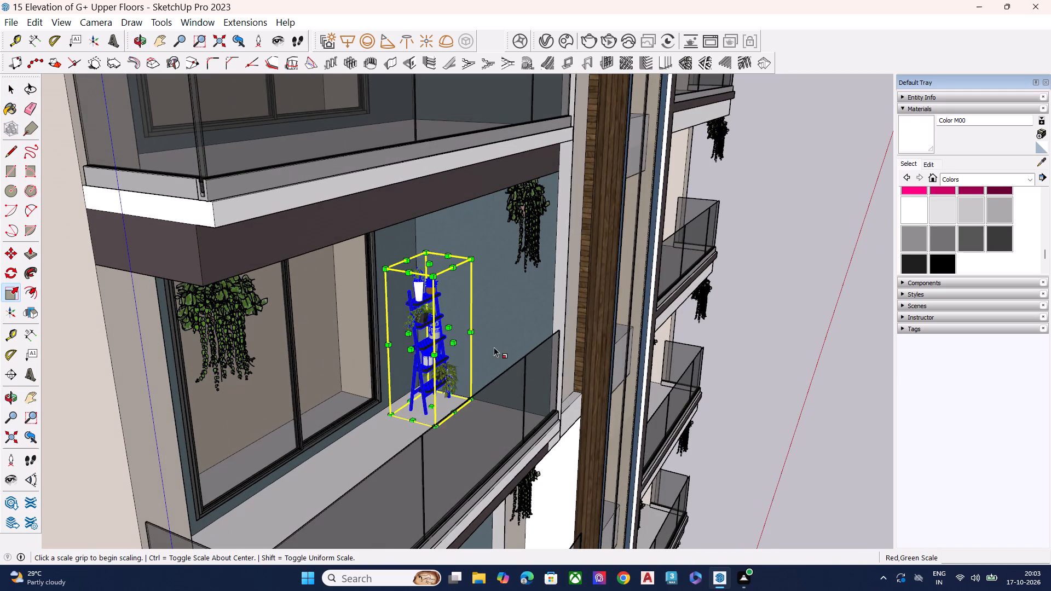
left_click(458, 347)
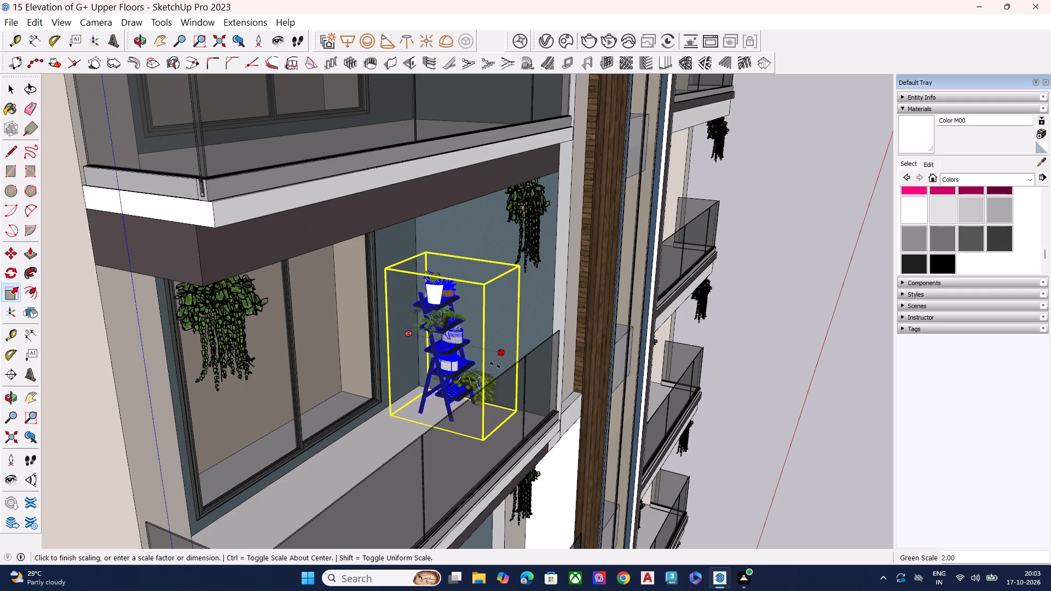
left_click(487, 363)
left_click(429, 353)
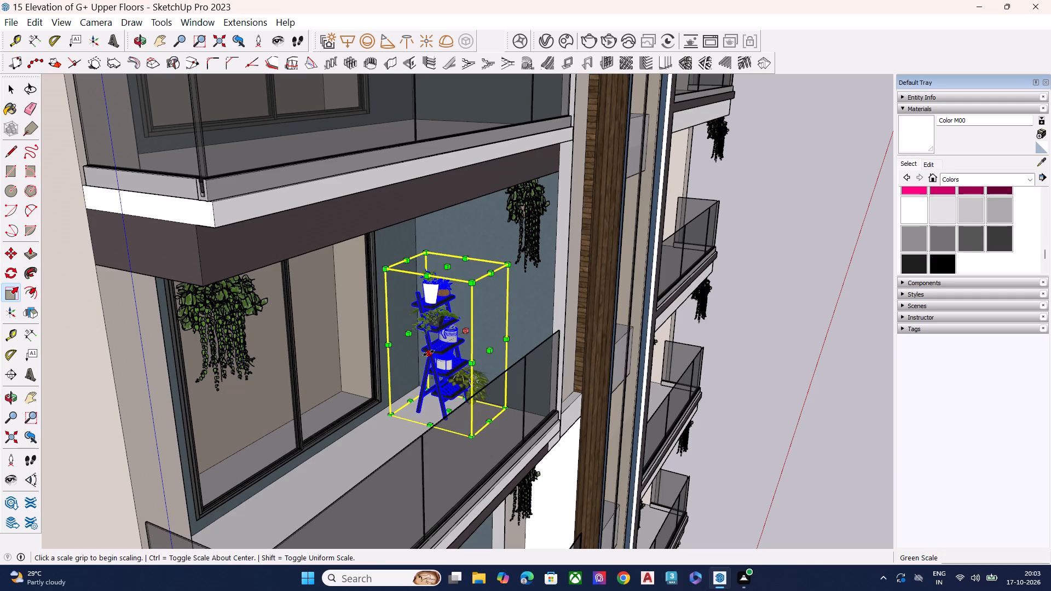
left_click(414, 363)
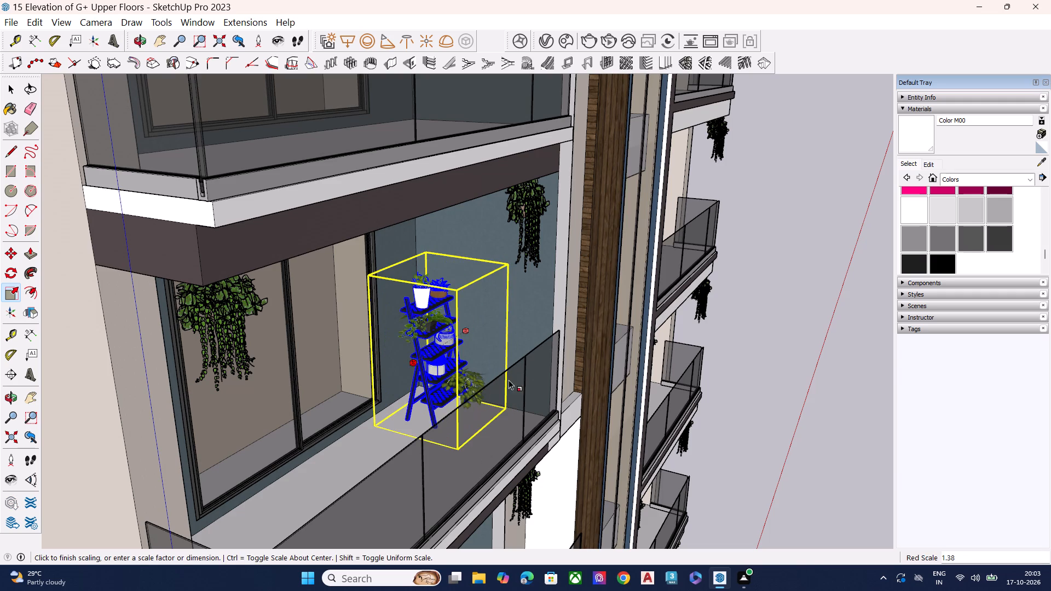
left_click(747, 369)
key("space")
key("space")
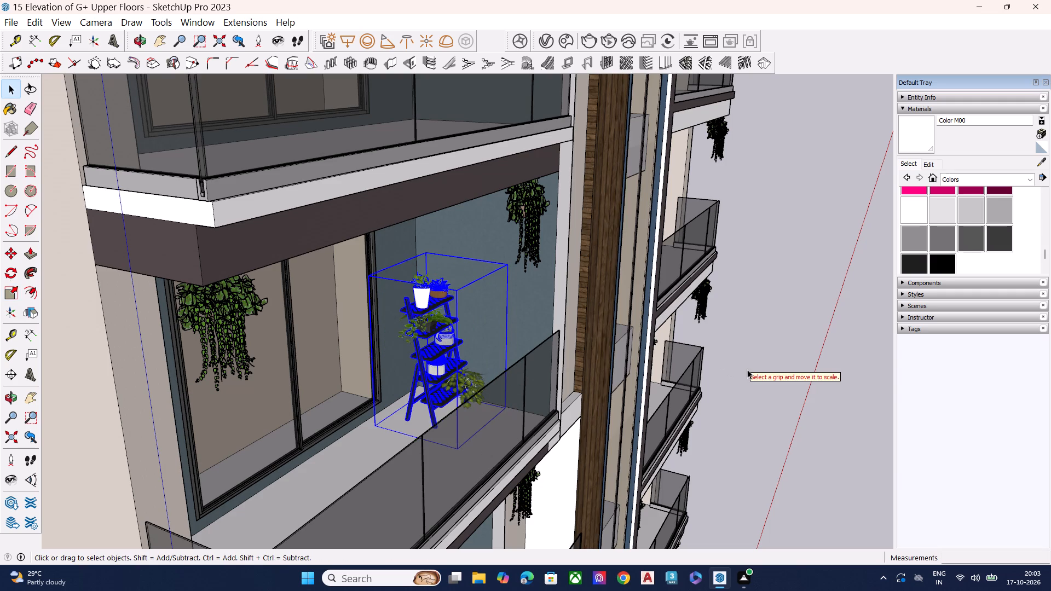
key("space")
Examine the enlarged plant ladder on its balcony from above, from the front and against the neighbouring balconies.
scroll(695, 342, "down", 5)
middle_click_drag(579, 412, 477, 281)
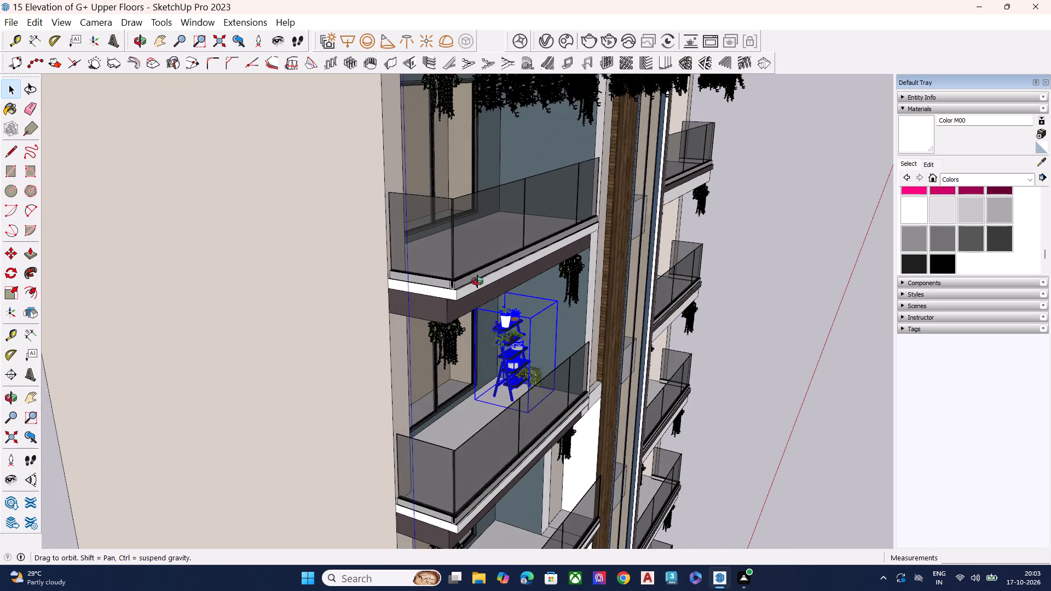
middle_click_drag(477, 281, 511, 302)
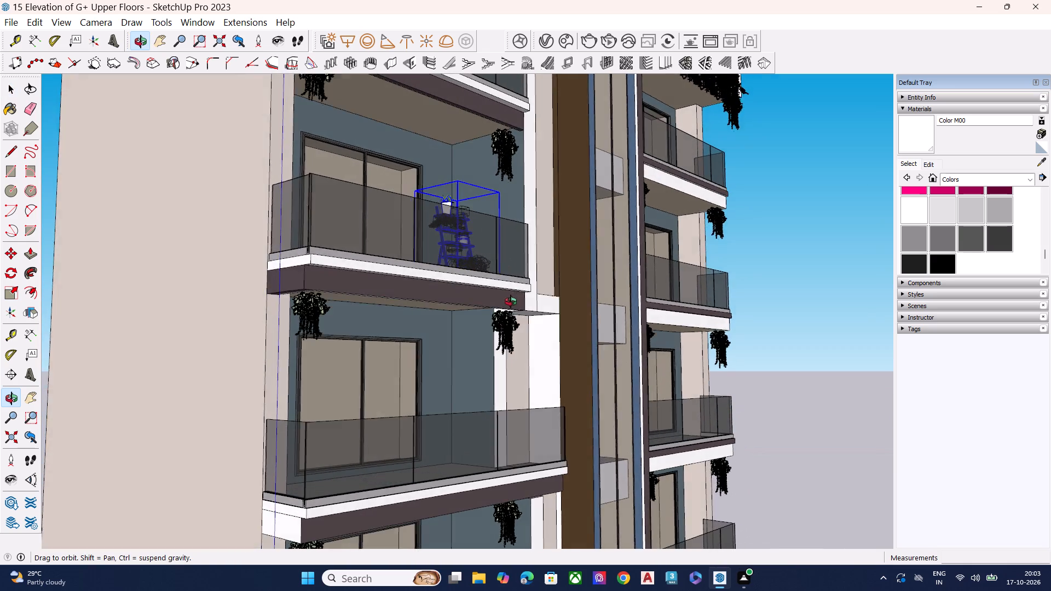
middle_click_drag(511, 302, 519, 318)
left_click(790, 277)
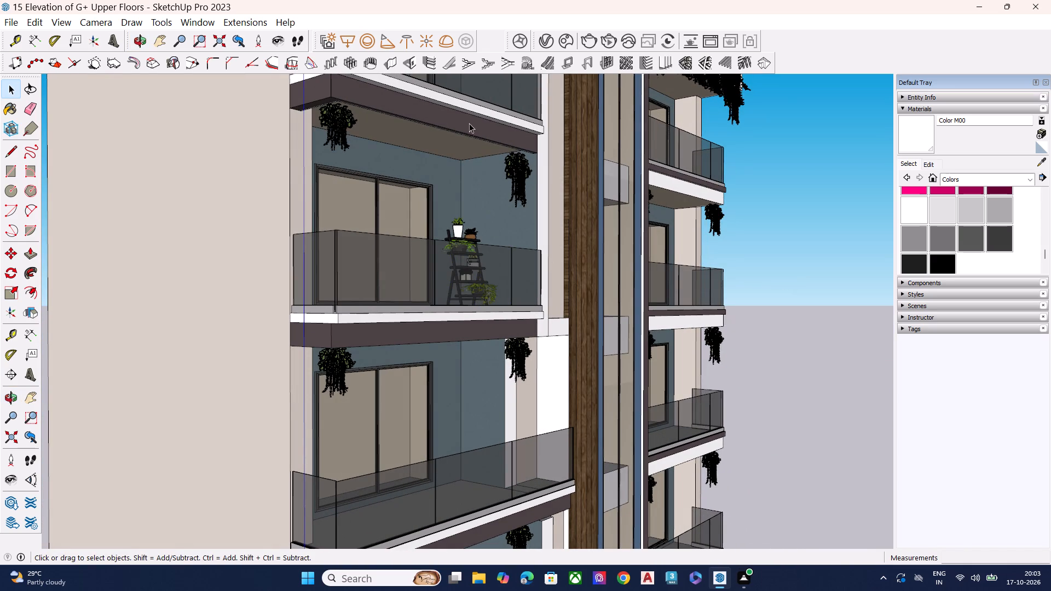
scroll(449, 132, "up", 6)
scroll(557, 247, "down", 6)
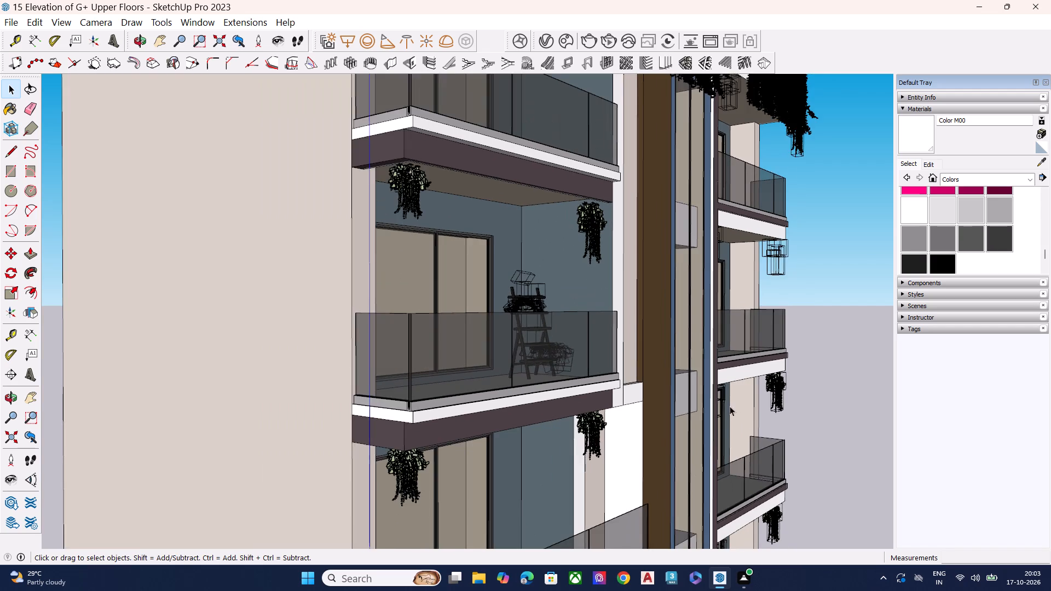
scroll(477, 169, "up", 5)
middle_click_drag(560, 254, 519, 253)
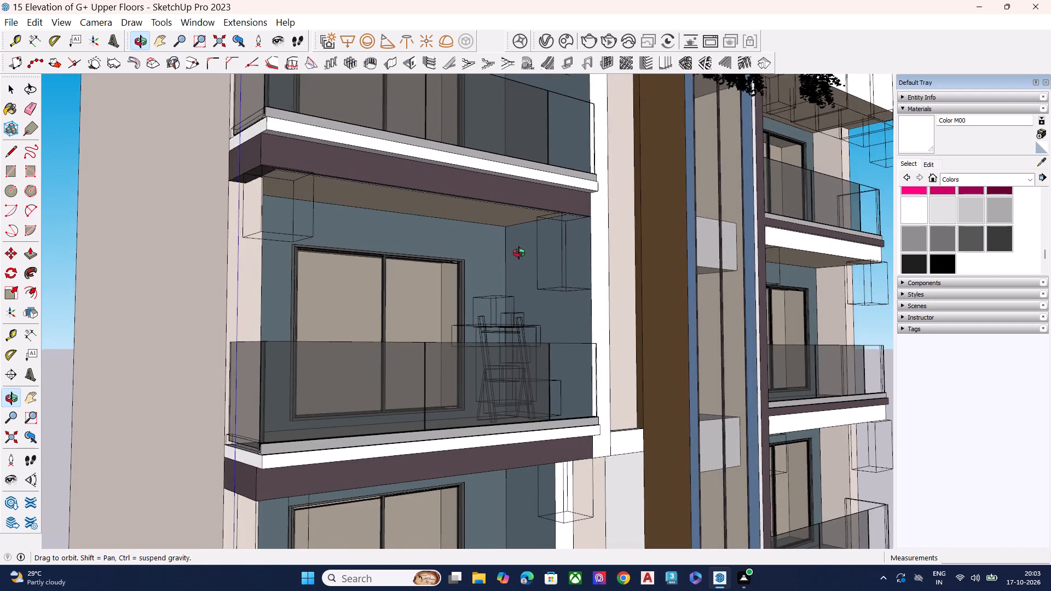
middle_click_drag(519, 253, 538, 222)
left_click(870, 329)
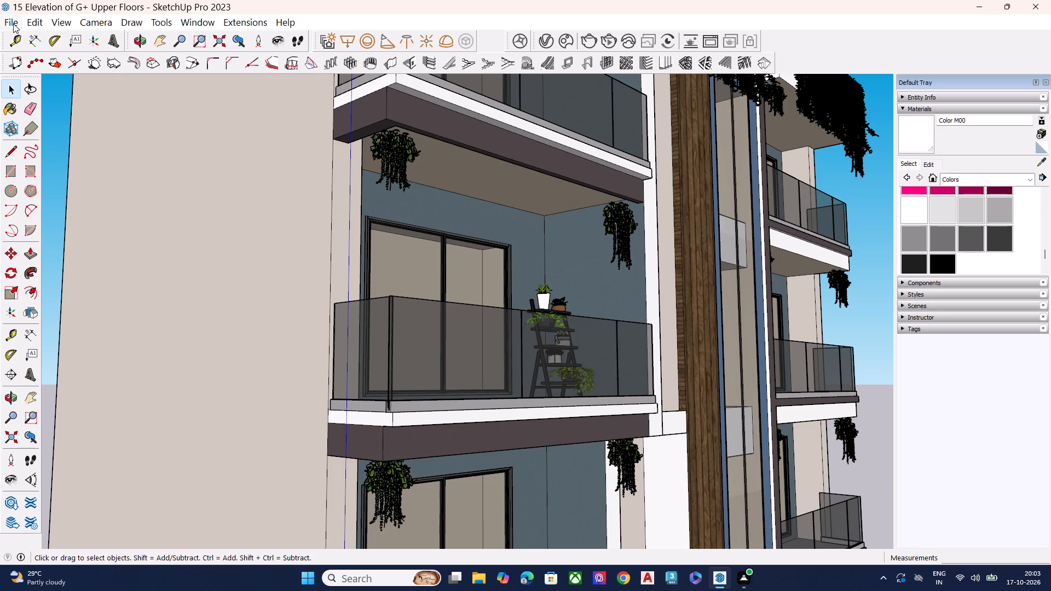
Open the Chaos Cosmos browser from the V-Ray Asset Editor and search for "hanging chair".
left_click(545, 44)
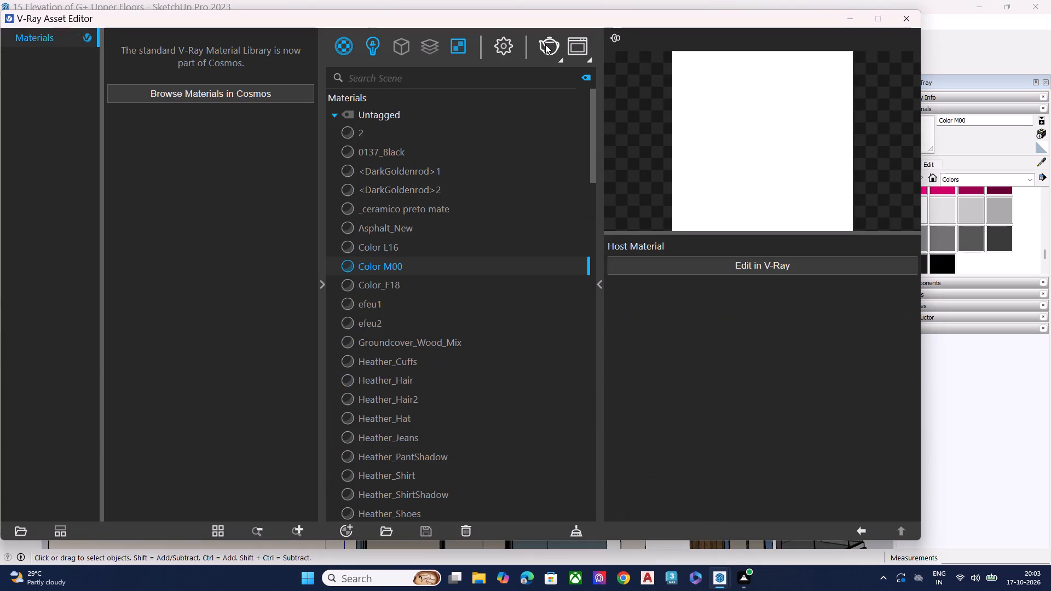
left_click(246, 99)
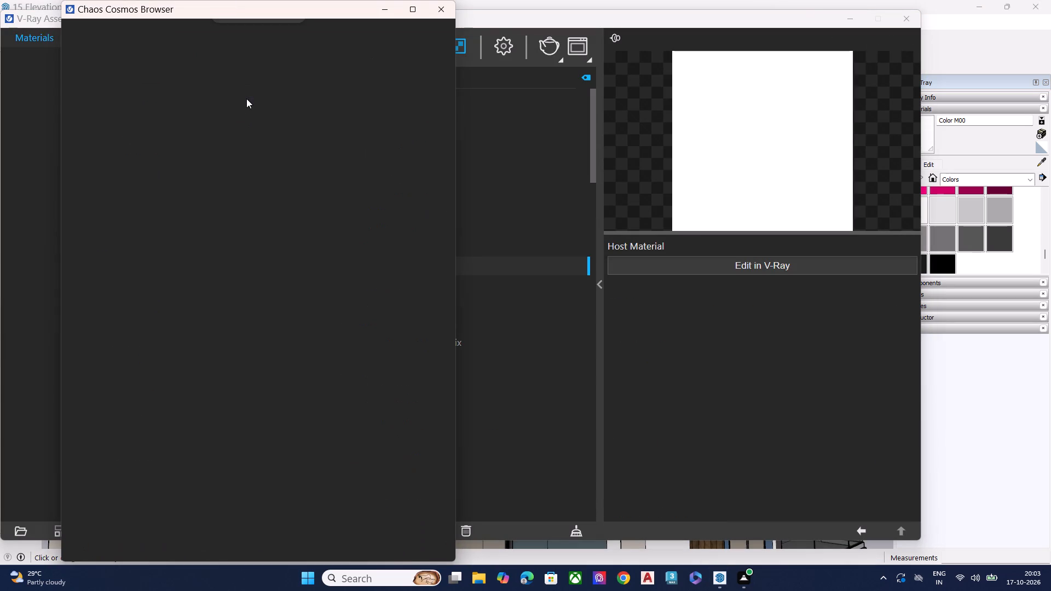
left_click(433, 9)
left_click(216, 91)
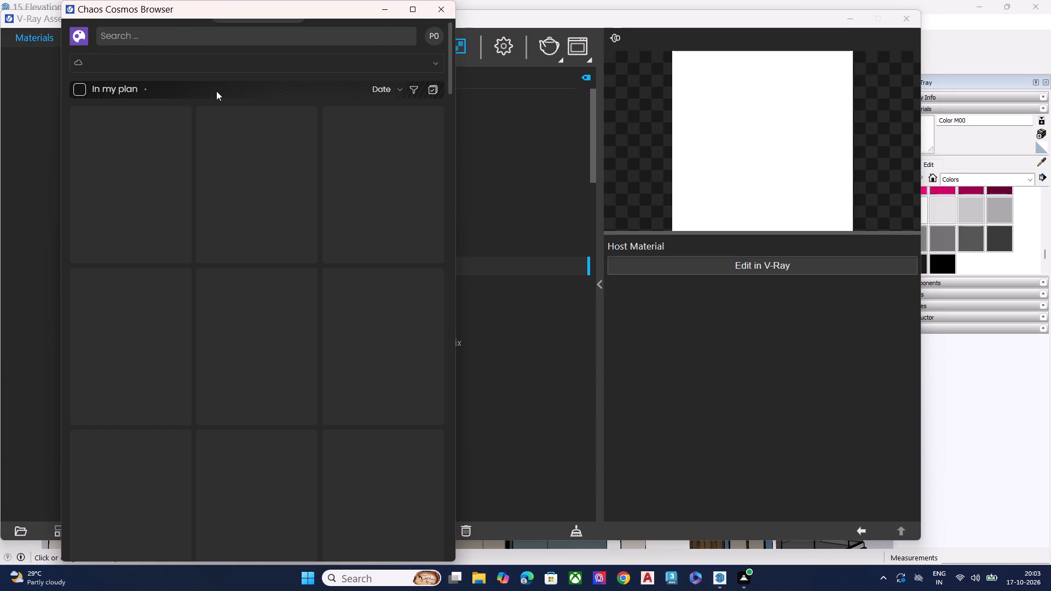
left_click(249, 32)
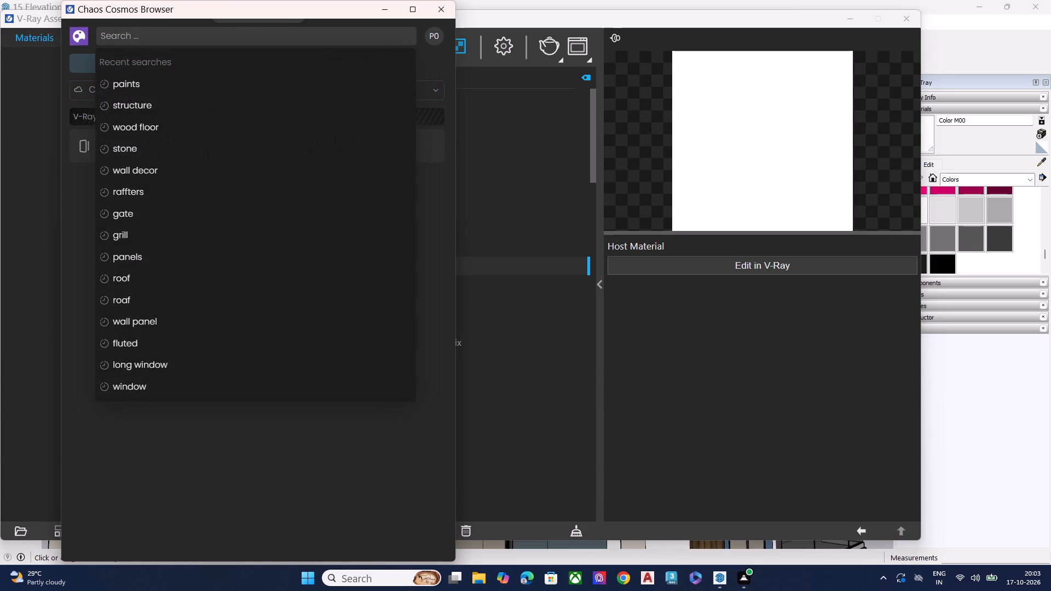
type("hanging")
key("space")
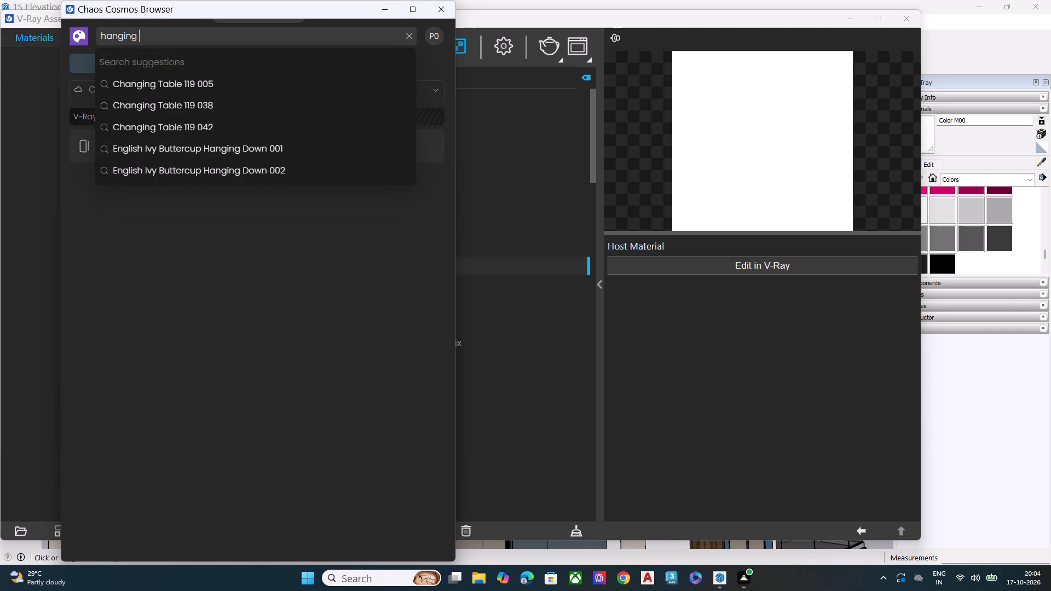
type("chair")
key("Return")
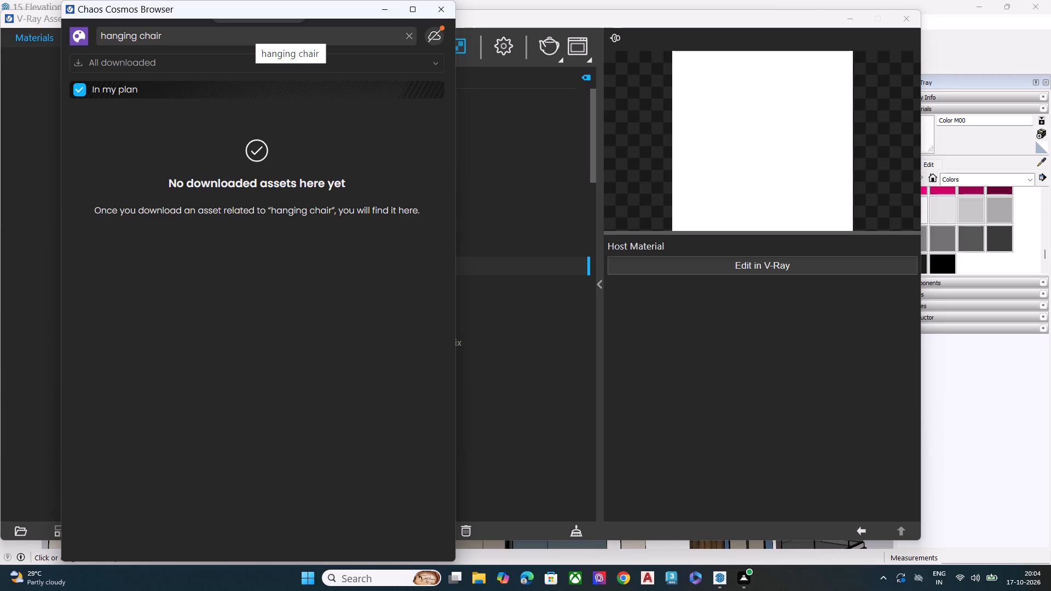
scroll(249, 32, "up", 1)
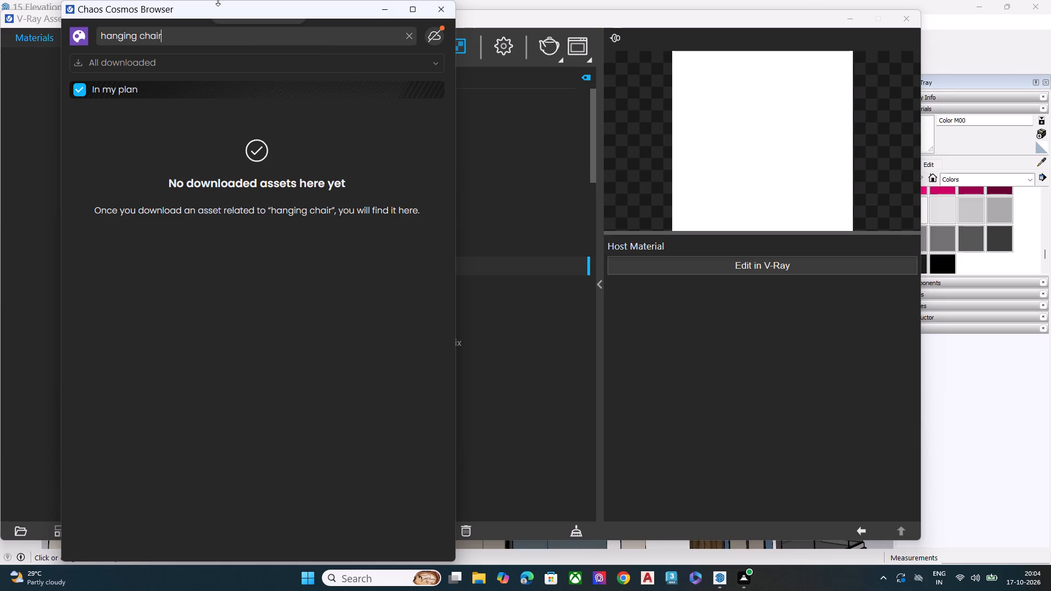
Clear the asset search, browse the downloaded Cosmos assets and view the details of Premium Outdoor Hammock Chair Fern.
left_click(409, 35)
left_click(433, 35)
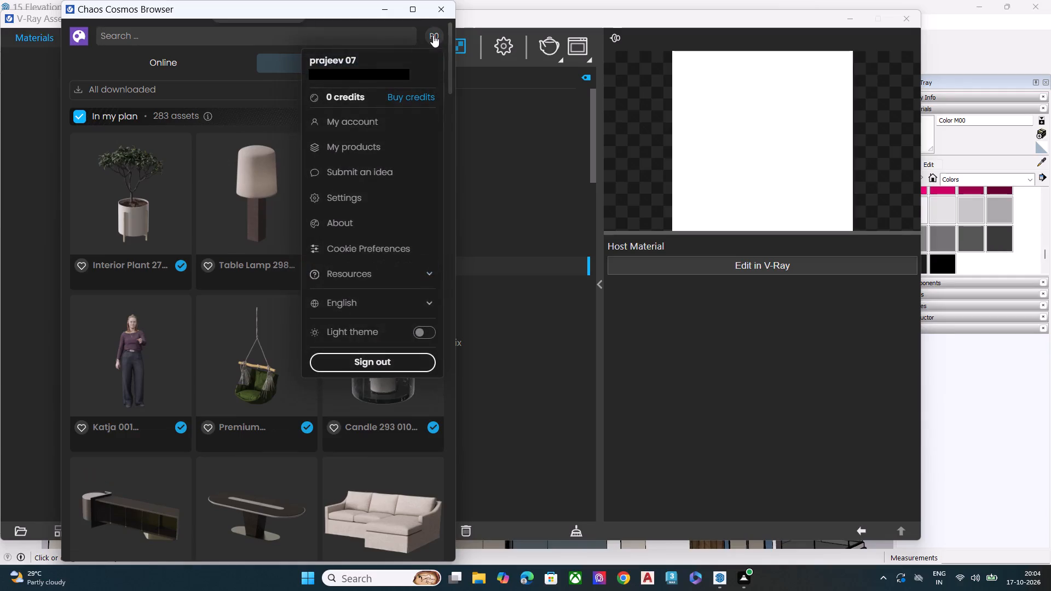
left_click(390, 40)
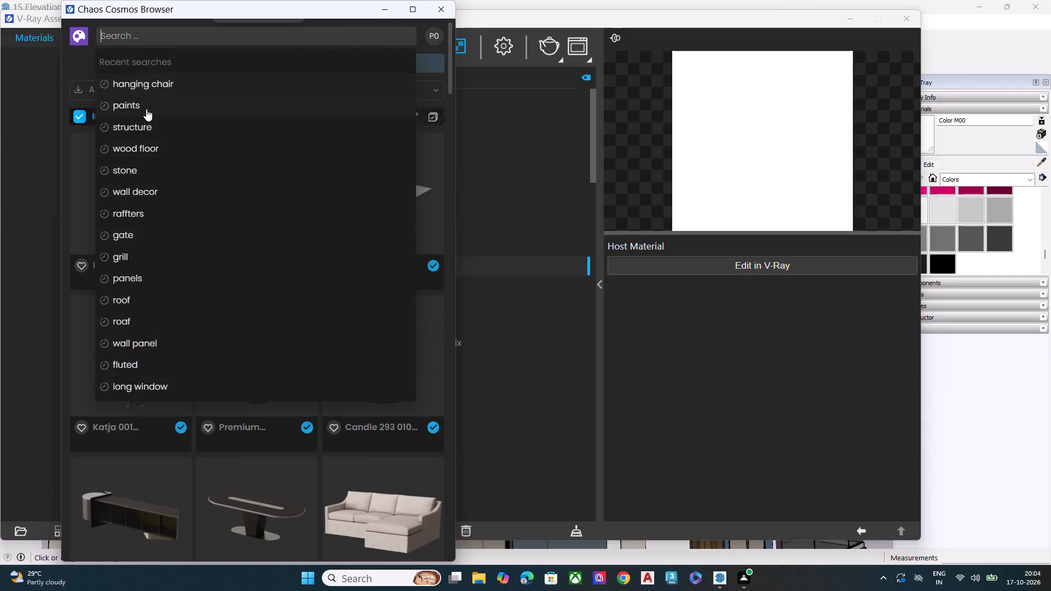
left_click(67, 67)
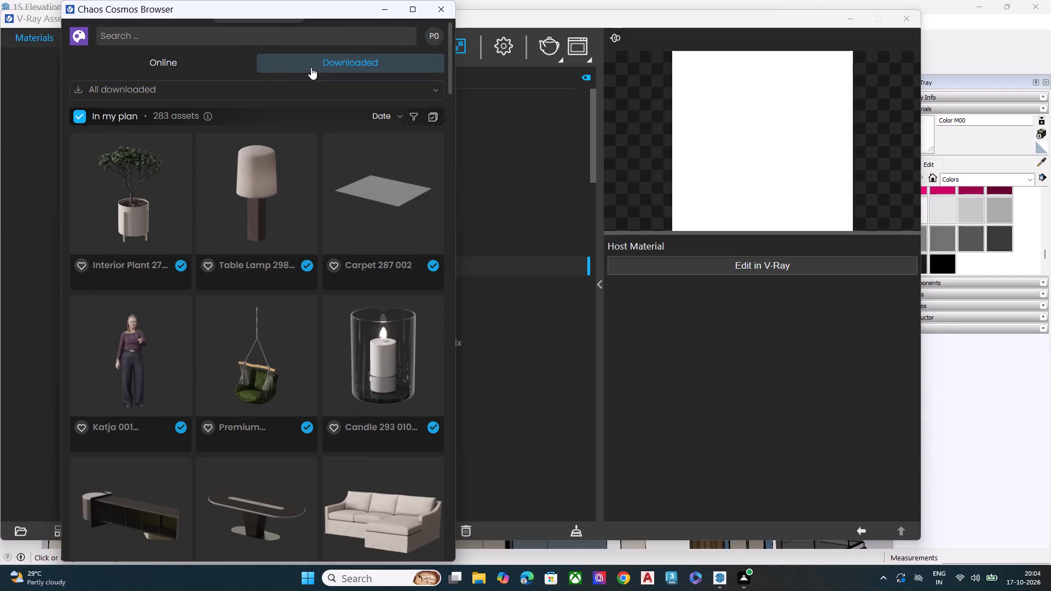
left_click(311, 67)
scroll(222, 273, "down", 1)
left_click(251, 275)
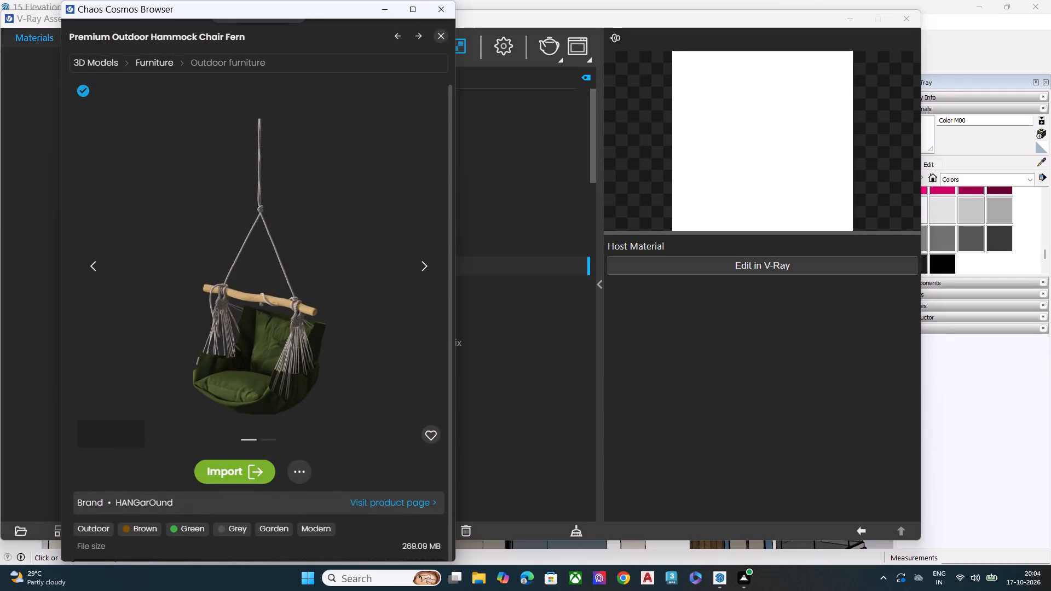
left_click(434, 7)
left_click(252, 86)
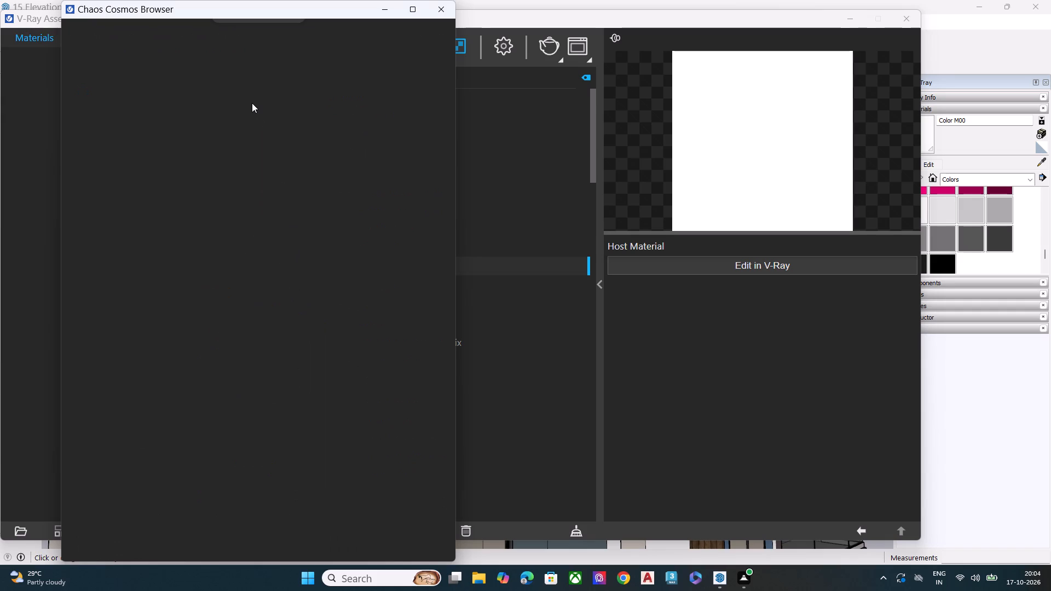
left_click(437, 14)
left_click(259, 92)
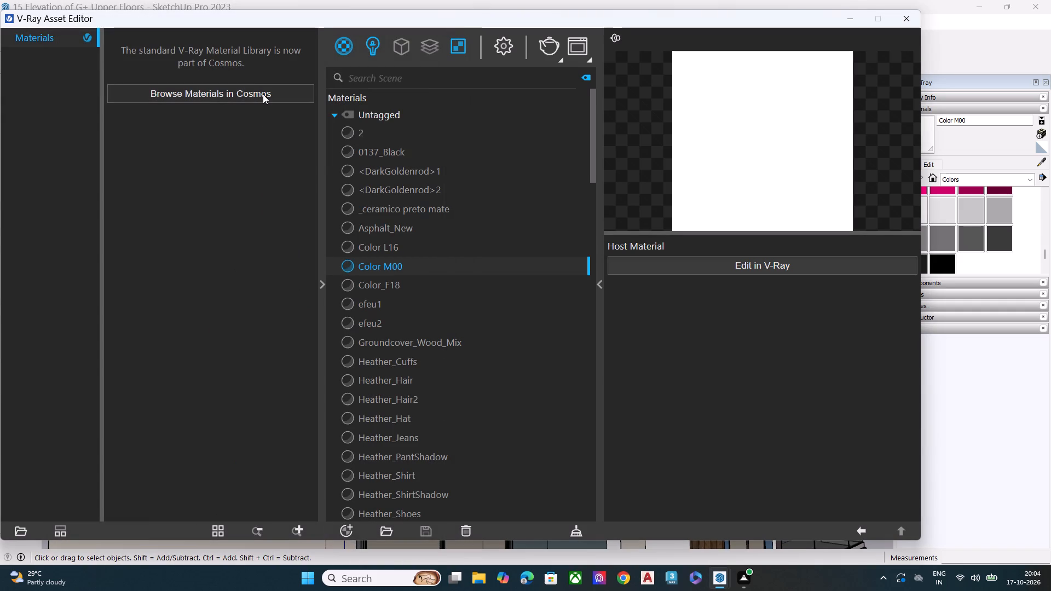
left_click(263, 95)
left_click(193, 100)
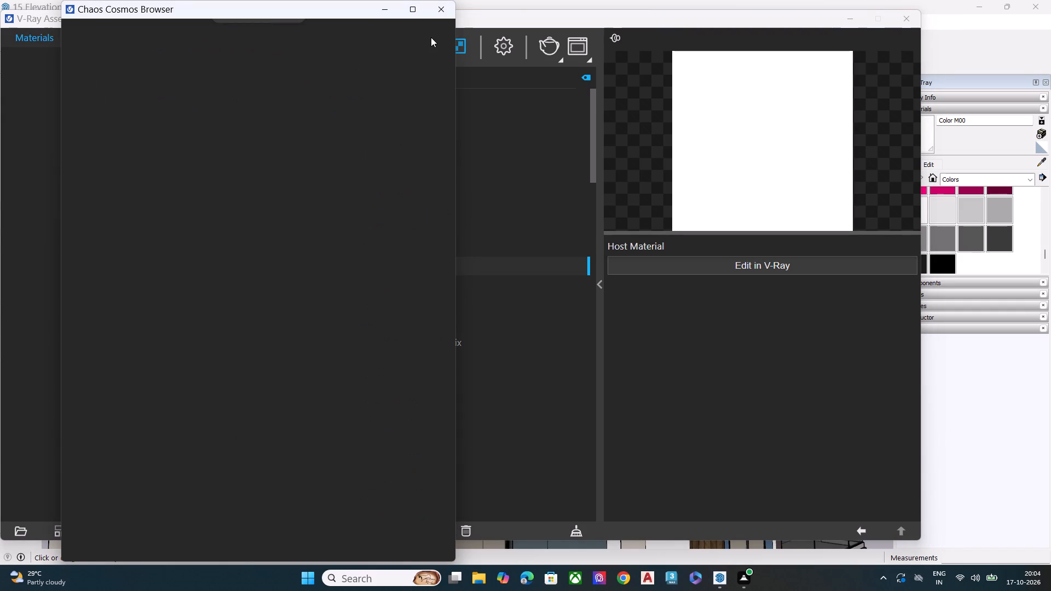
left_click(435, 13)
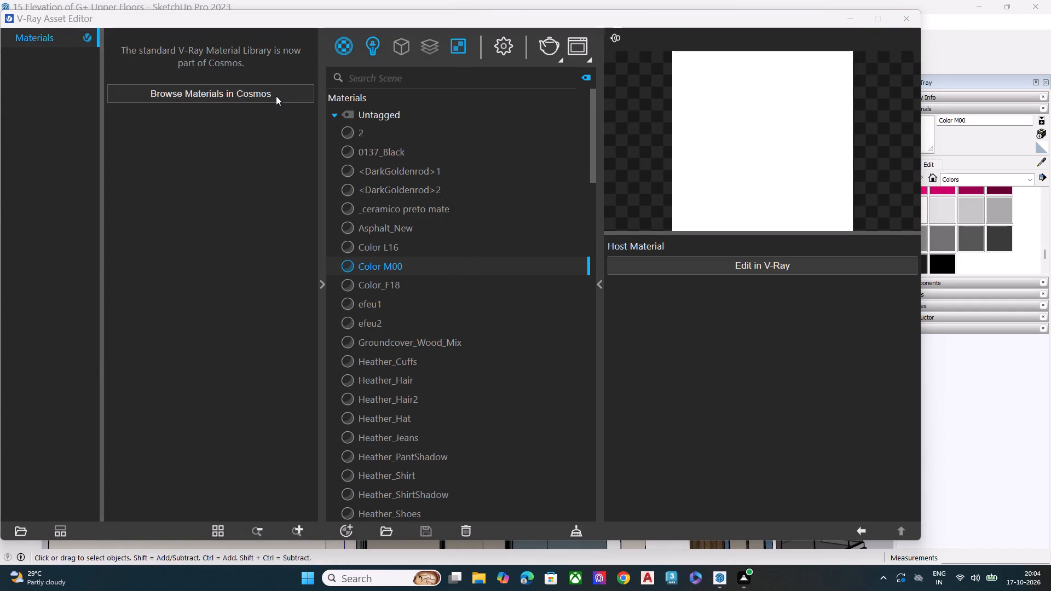
Import the Premium Outdoor Hammock Chair Fern from the downloaded 3D models in Chaos Cosmos into the scene.
left_click(276, 95)
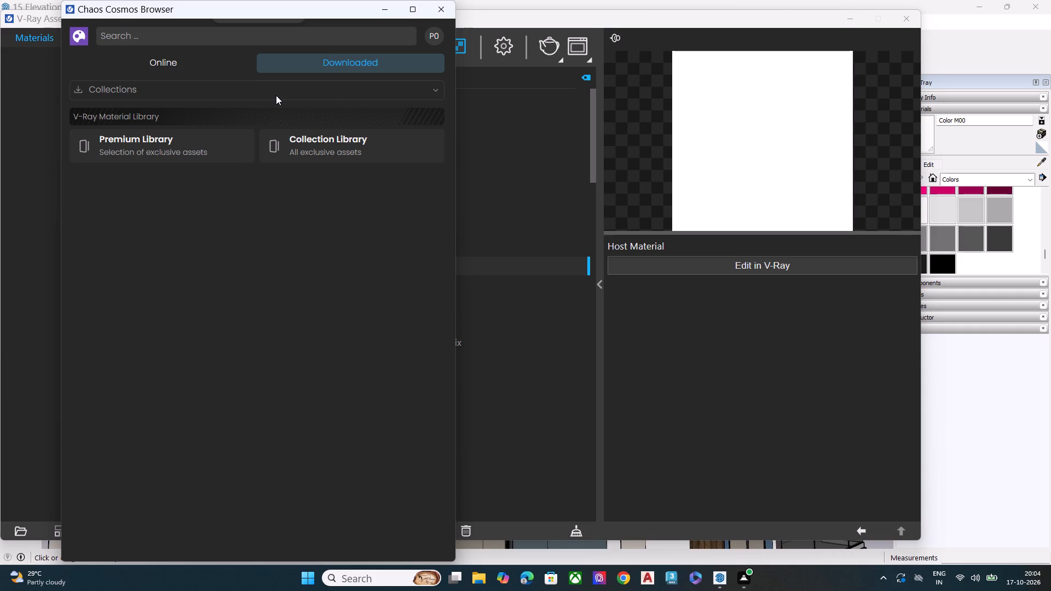
left_click(175, 69)
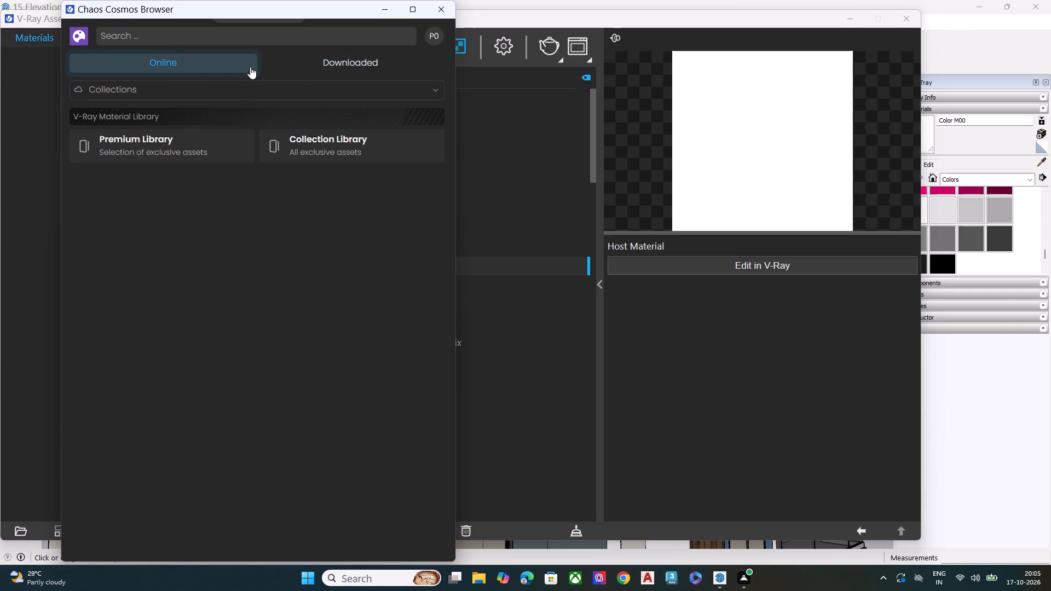
left_click(302, 66)
left_click(321, 66)
left_click(199, 88)
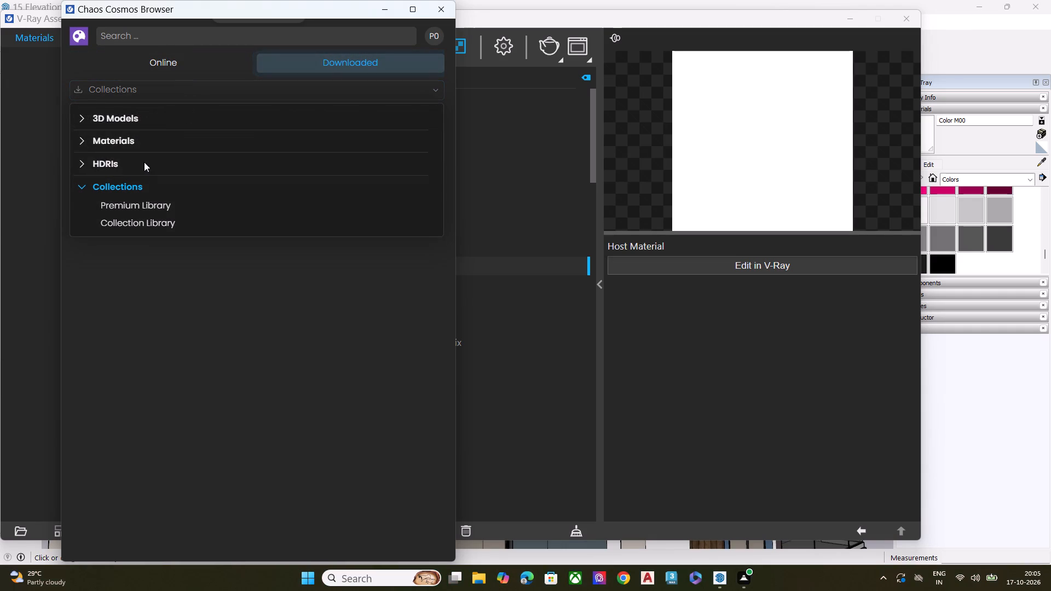
left_click(146, 140)
left_click(144, 144)
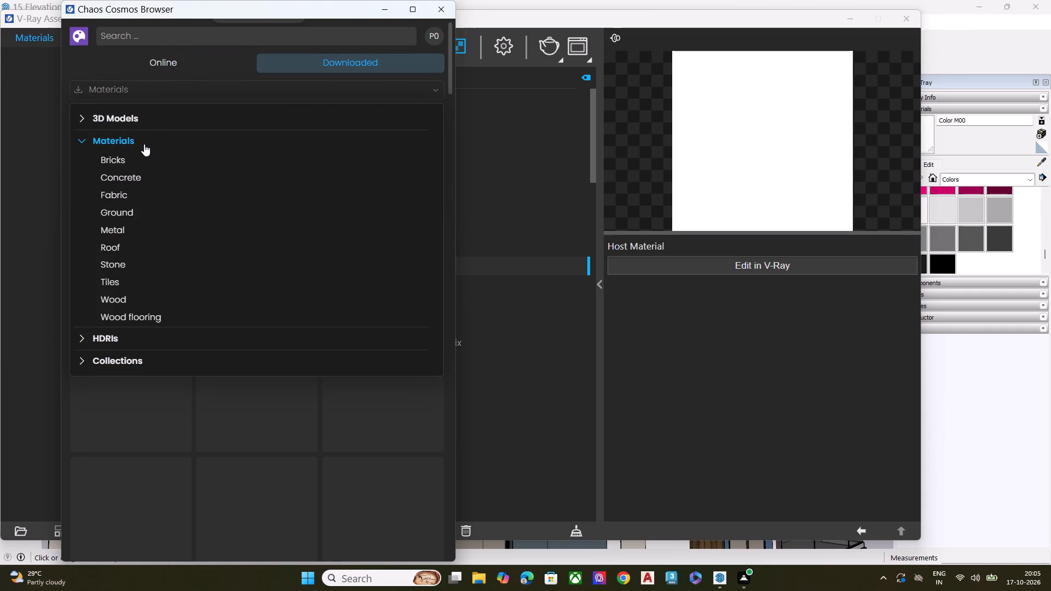
left_click(156, 88)
left_click(143, 118)
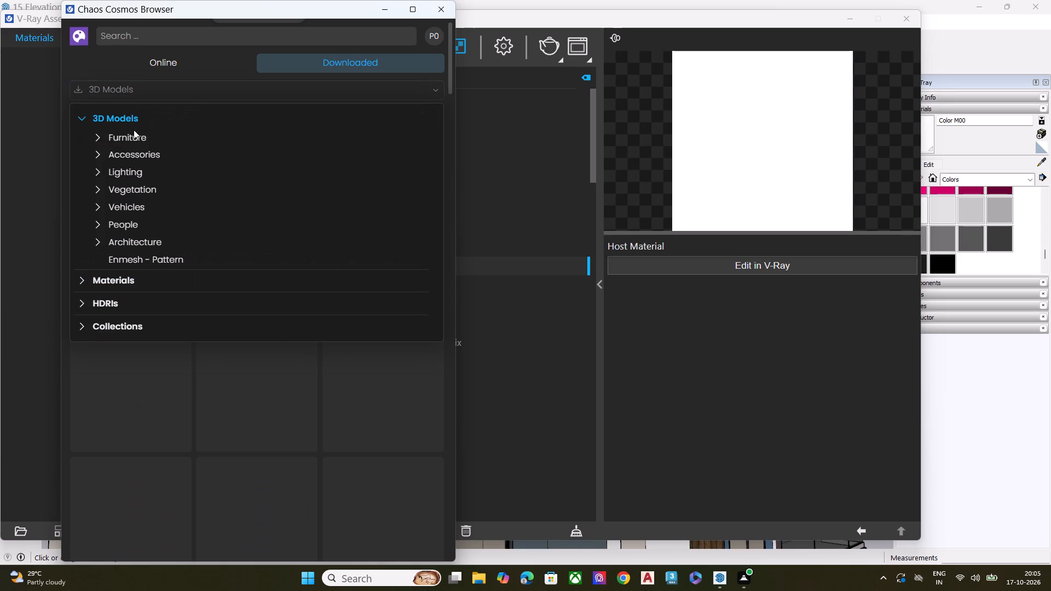
left_click(126, 145)
left_click(127, 141)
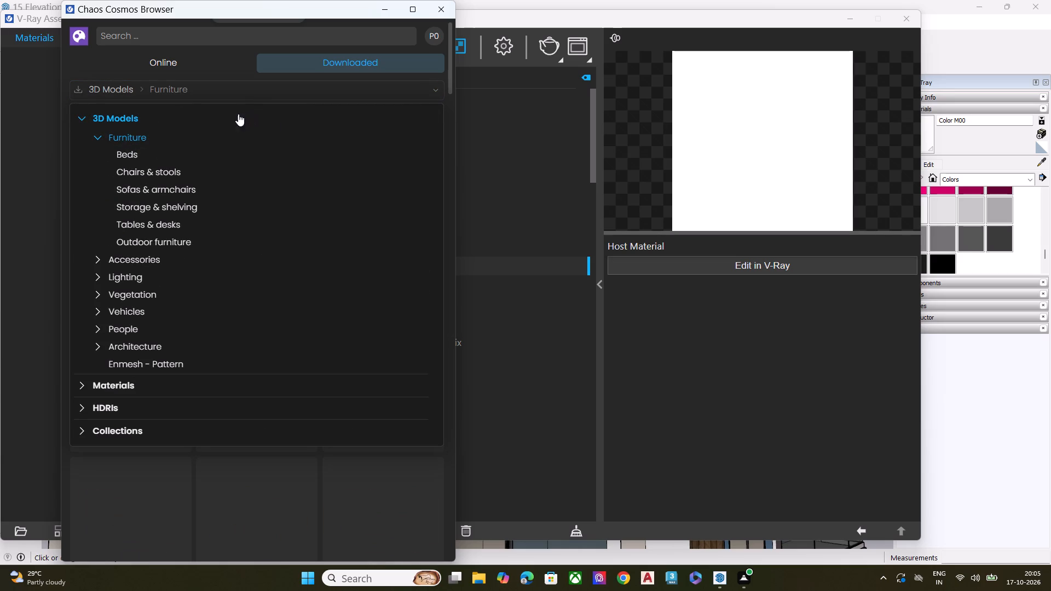
left_click(166, 122)
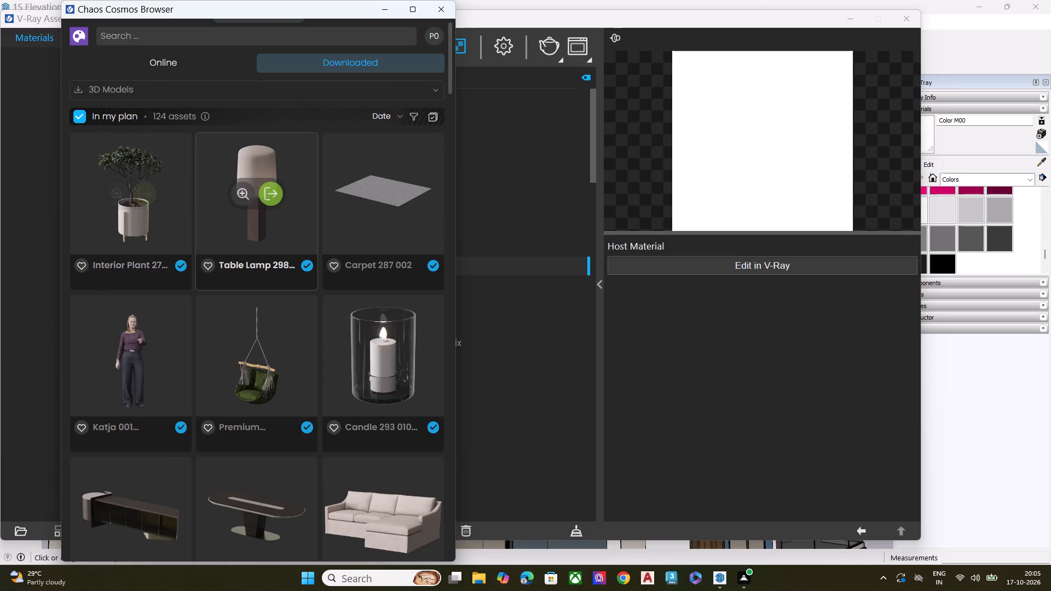
scroll(214, 259, "down", 2)
left_click(270, 198)
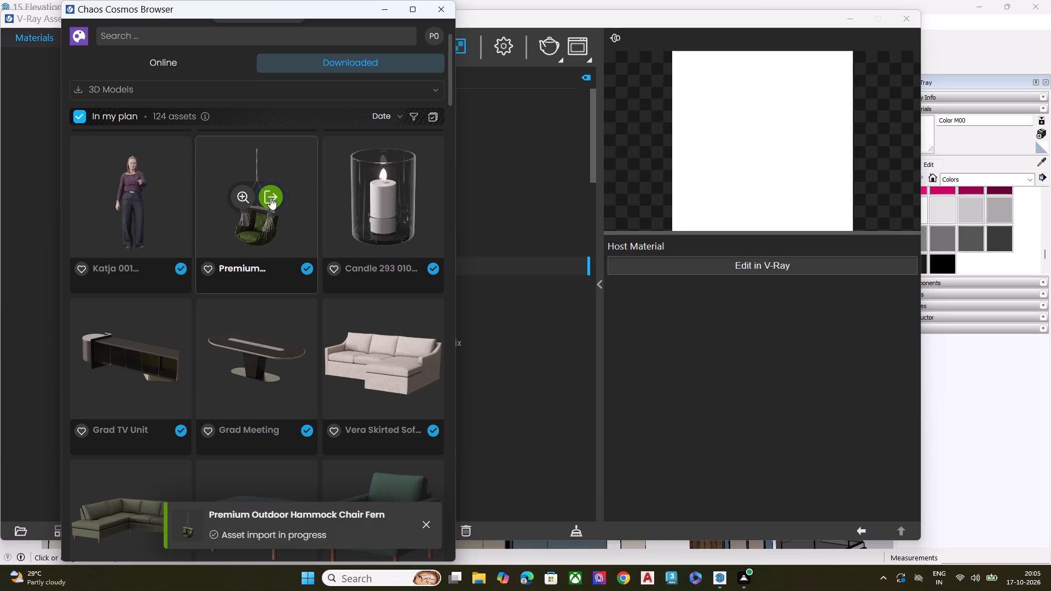
left_click(905, 15)
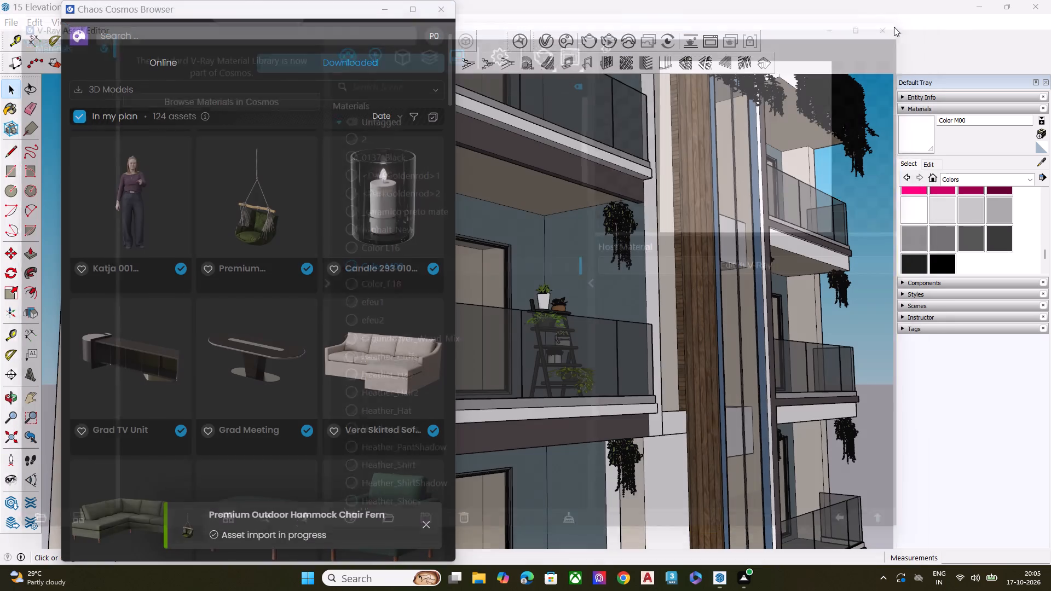
Place one hammock chair hanging from the balcony ceiling, in front of the sliding door on the plant ladder's balcony.
scroll(581, 298, "down", 6)
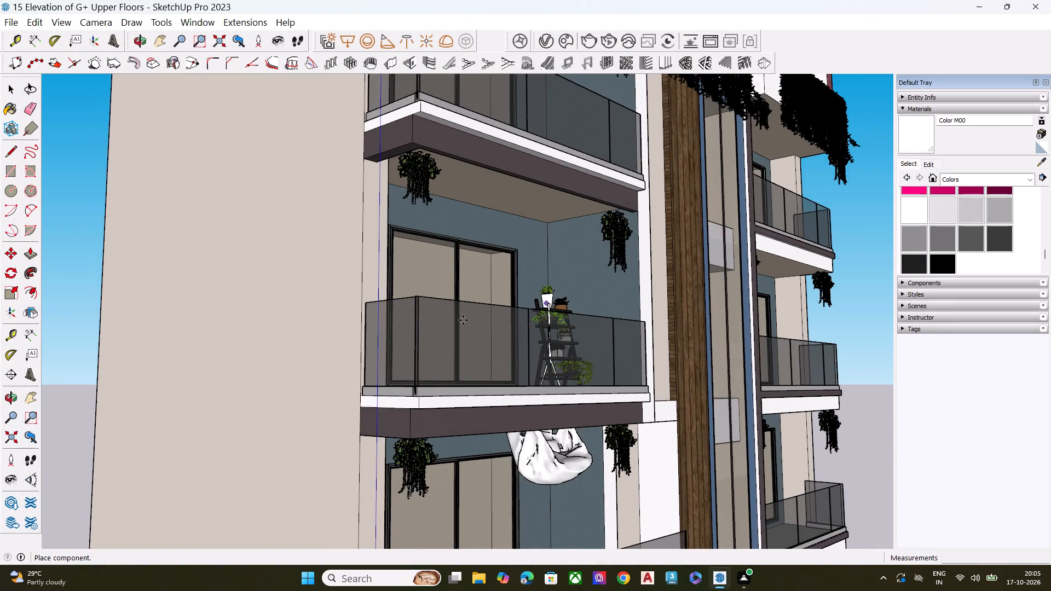
scroll(502, 213, "up", 7)
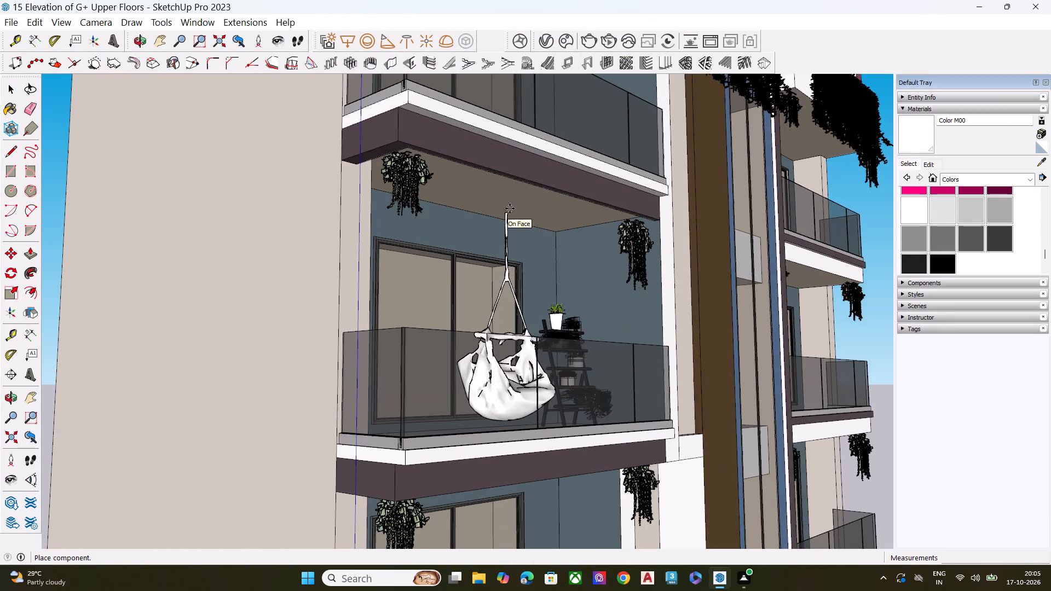
middle_click_drag(512, 199, 579, 282)
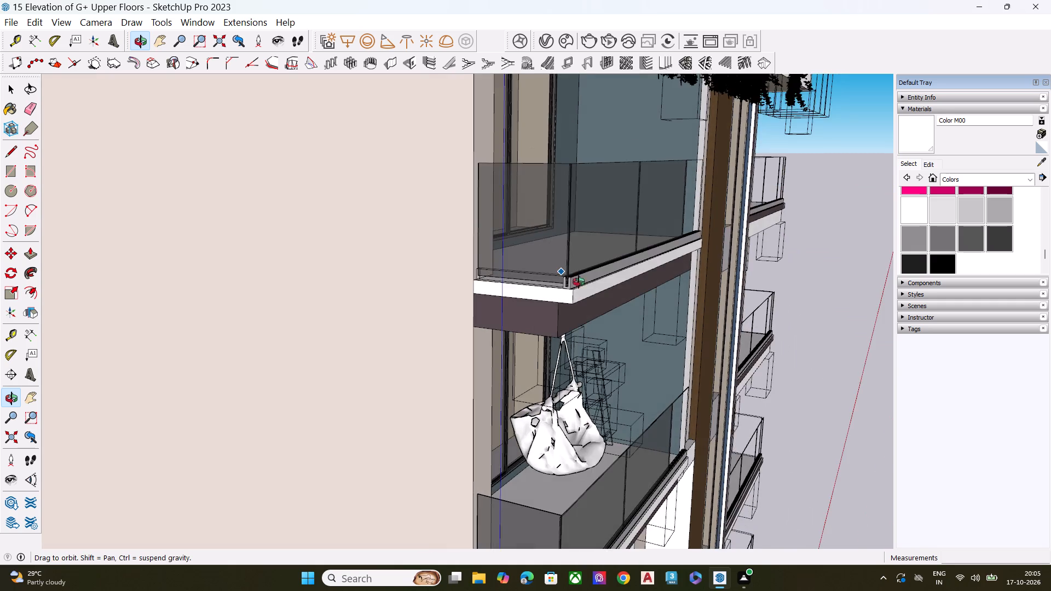
middle_click_drag(579, 282, 362, 188)
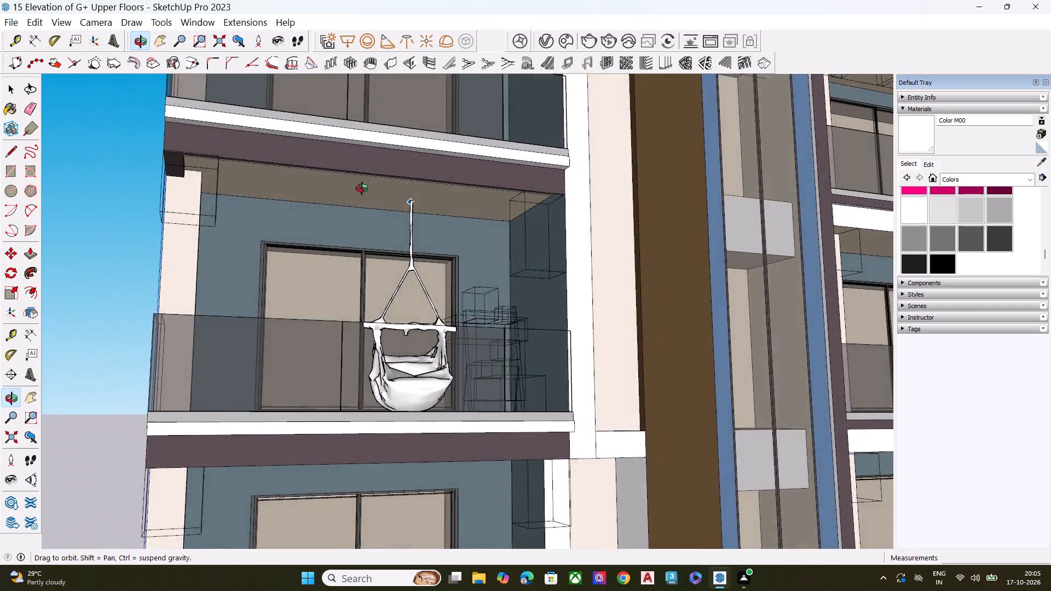
middle_click_drag(362, 188, 291, 208)
middle_click_drag(210, 227, 205, 206)
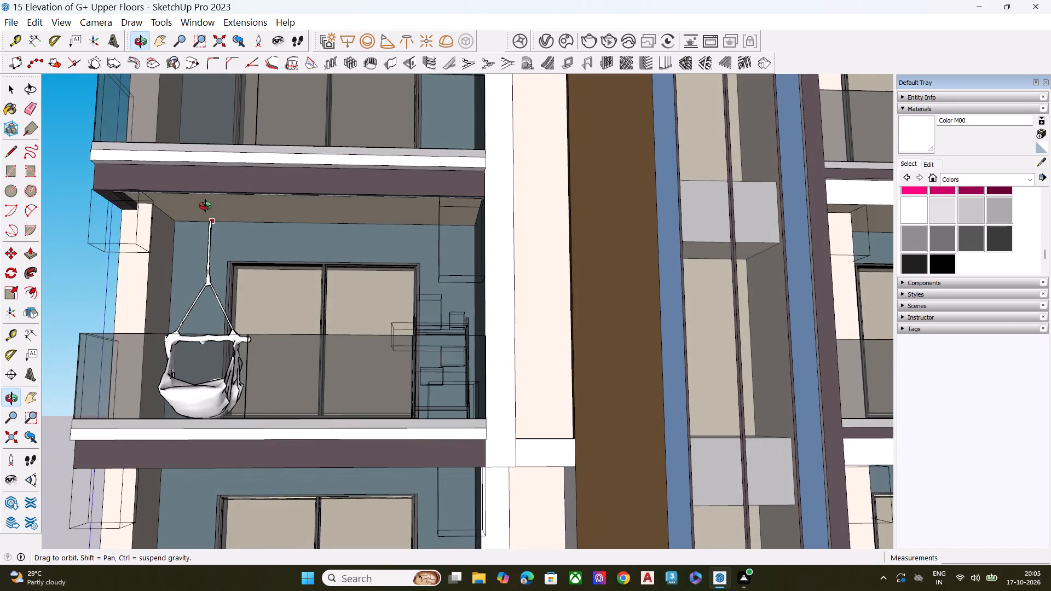
middle_click_drag(205, 206, 246, 157)
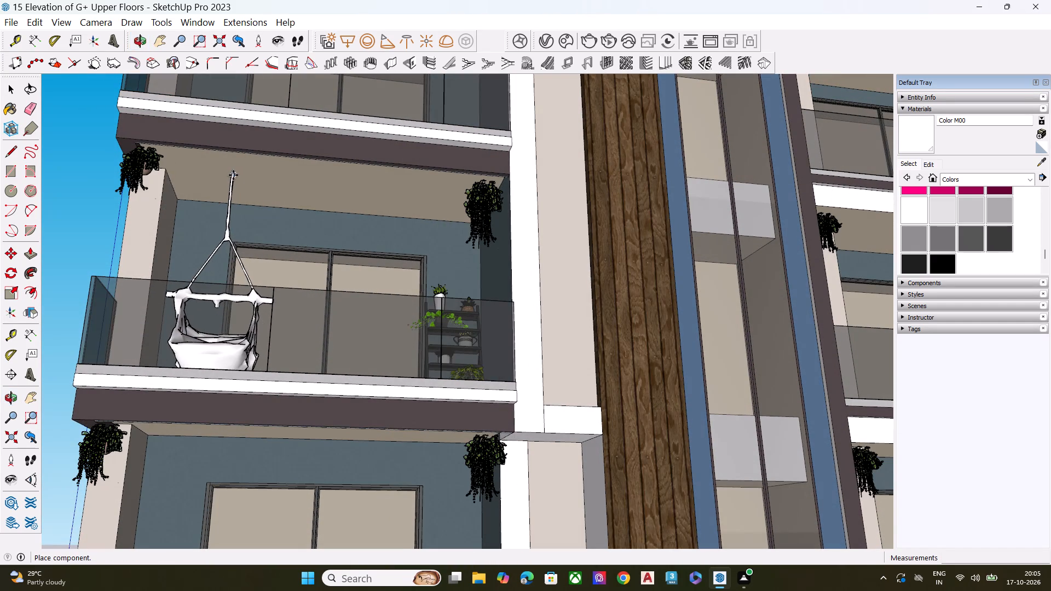
left_click(246, 175)
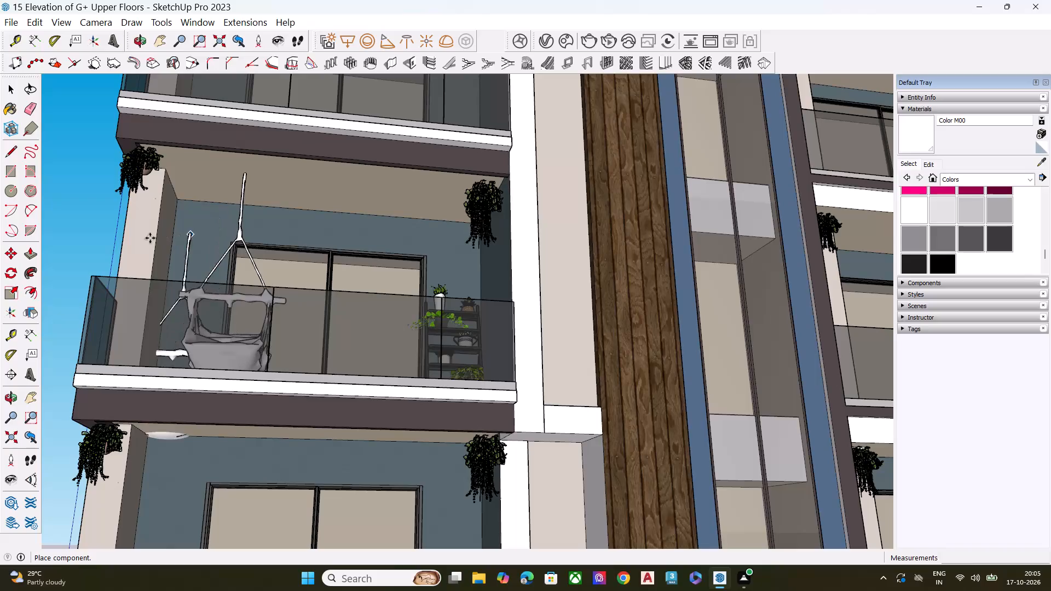
key("space")
left_click(98, 201)
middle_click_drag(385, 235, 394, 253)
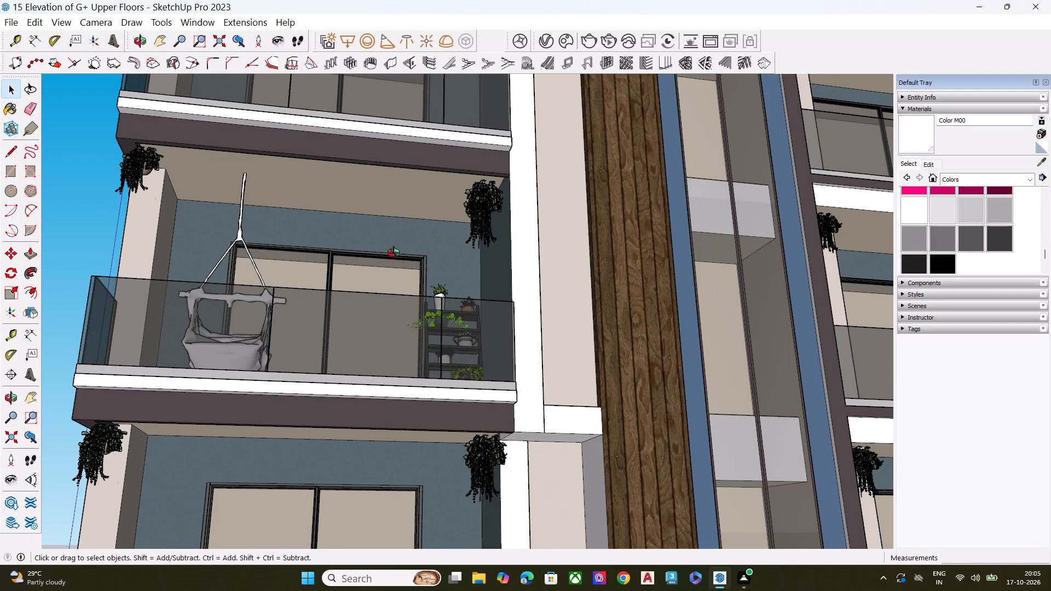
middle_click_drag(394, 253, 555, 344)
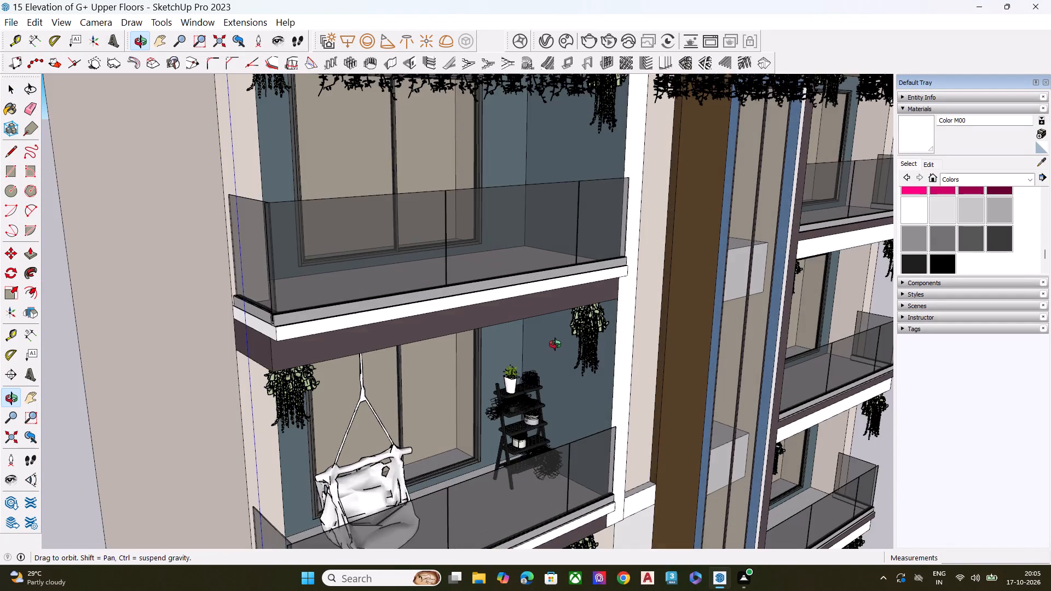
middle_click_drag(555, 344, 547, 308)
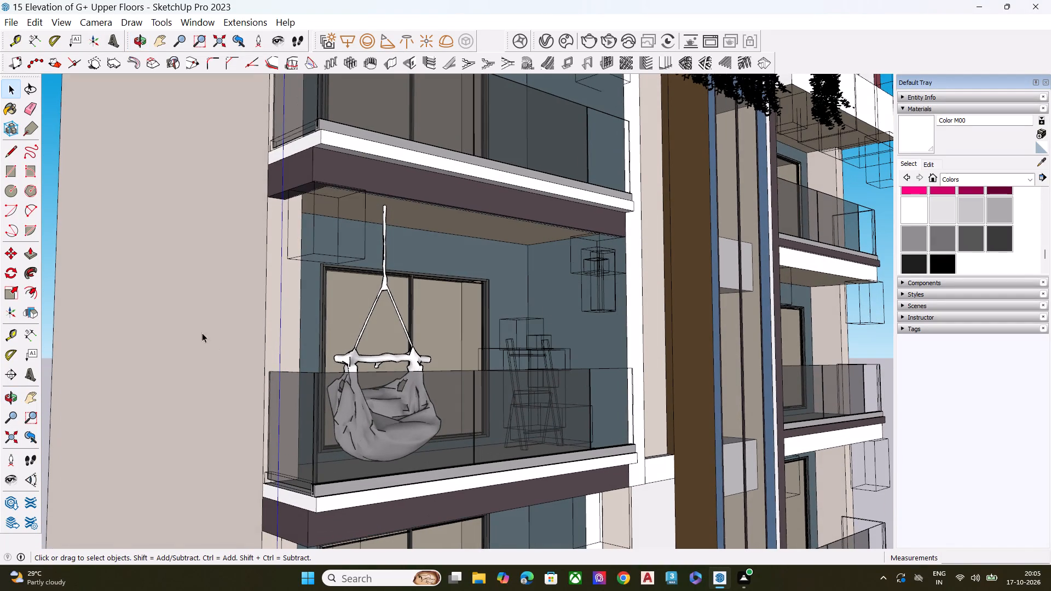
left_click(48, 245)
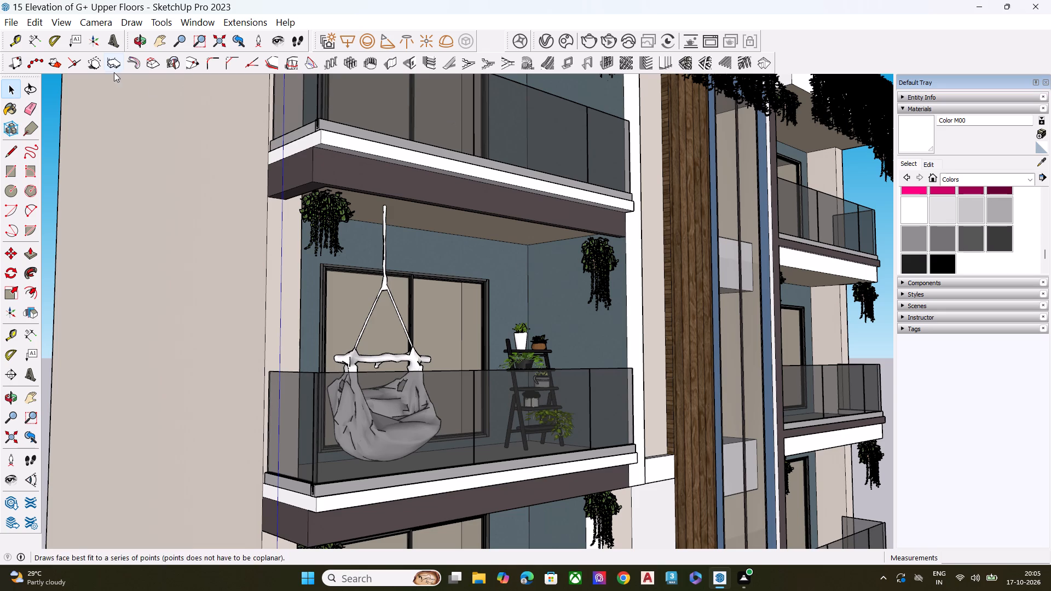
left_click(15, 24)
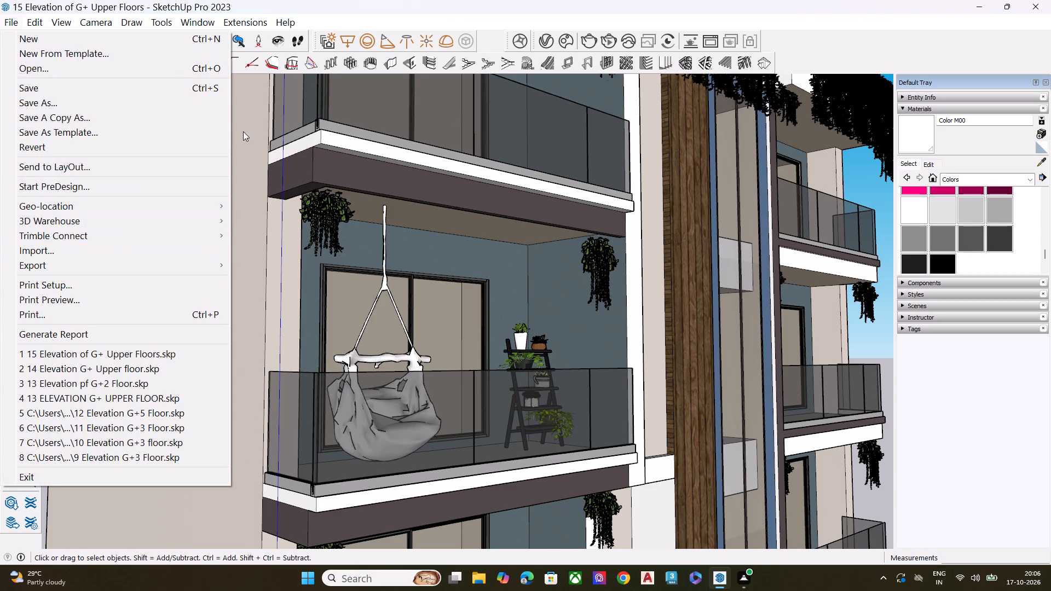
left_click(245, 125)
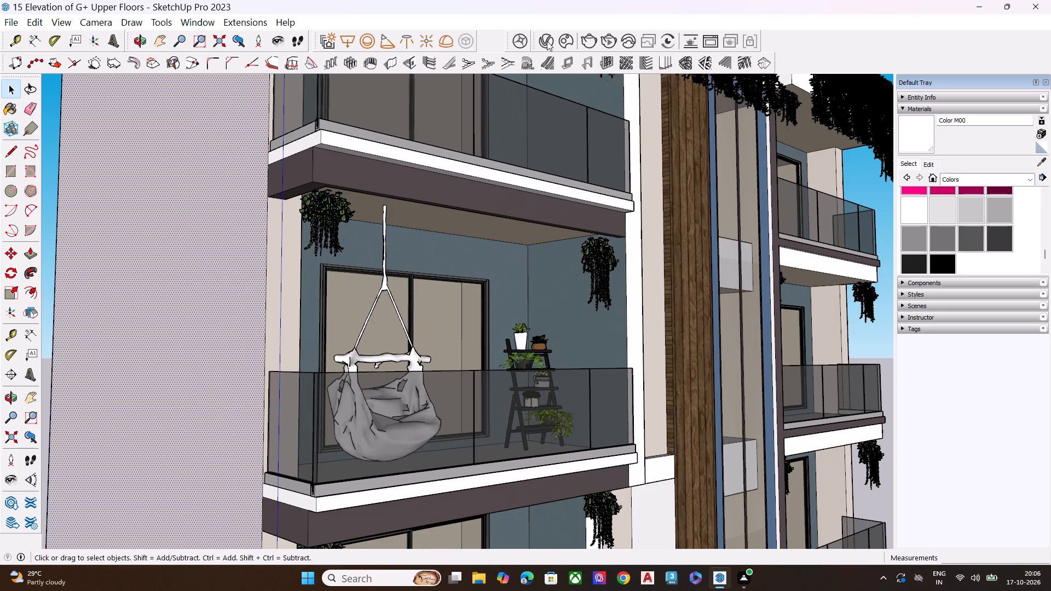
Reopen the Chaos Cosmos browser from the V-Ray Asset Editor and search the online assets for "wall panel".
left_click(547, 43)
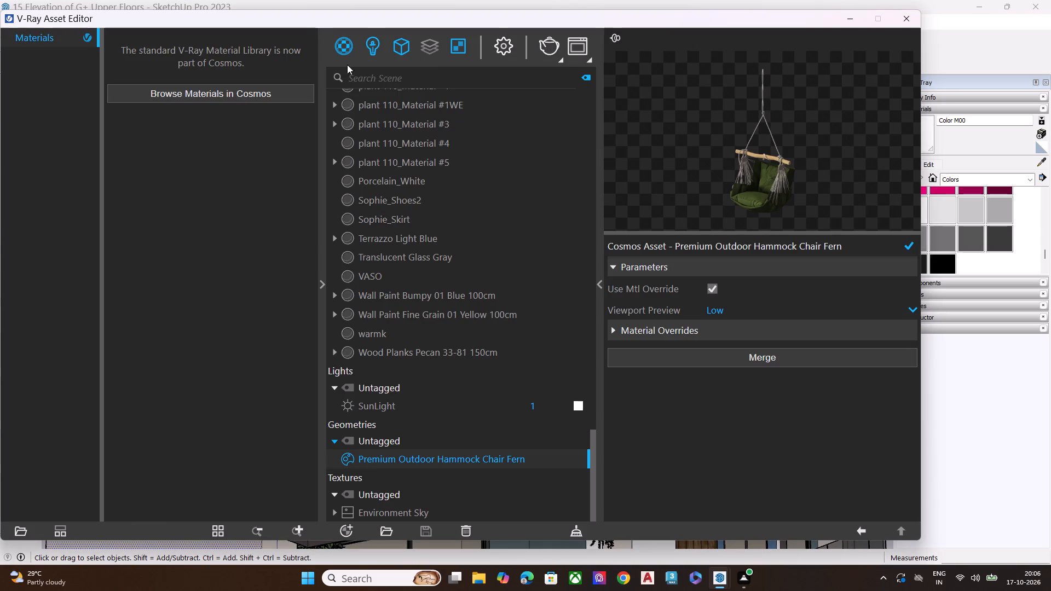
left_click(291, 90)
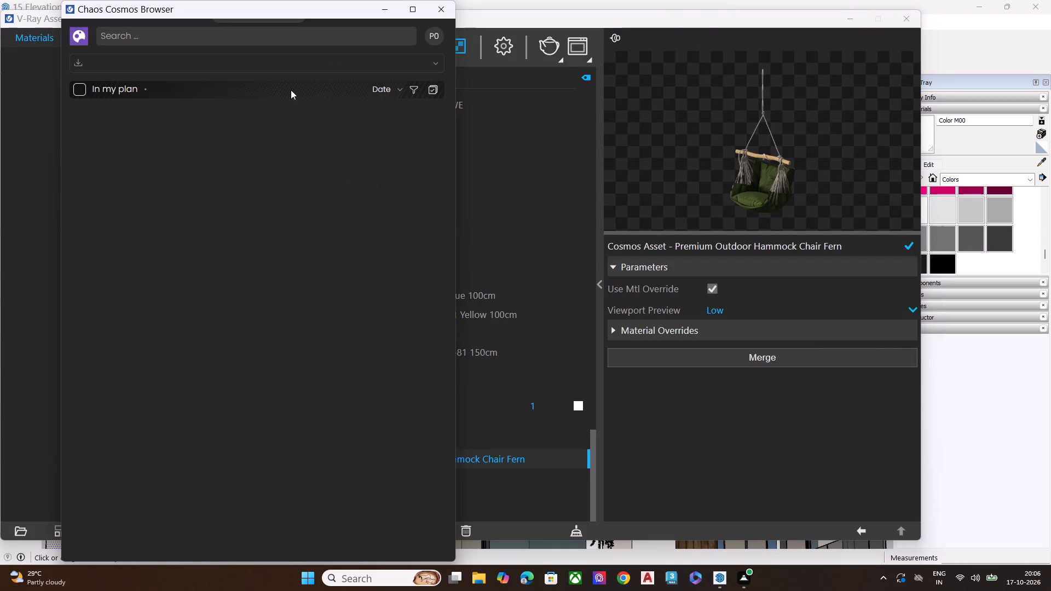
left_click(192, 64)
left_click(209, 35)
left_click(209, 39)
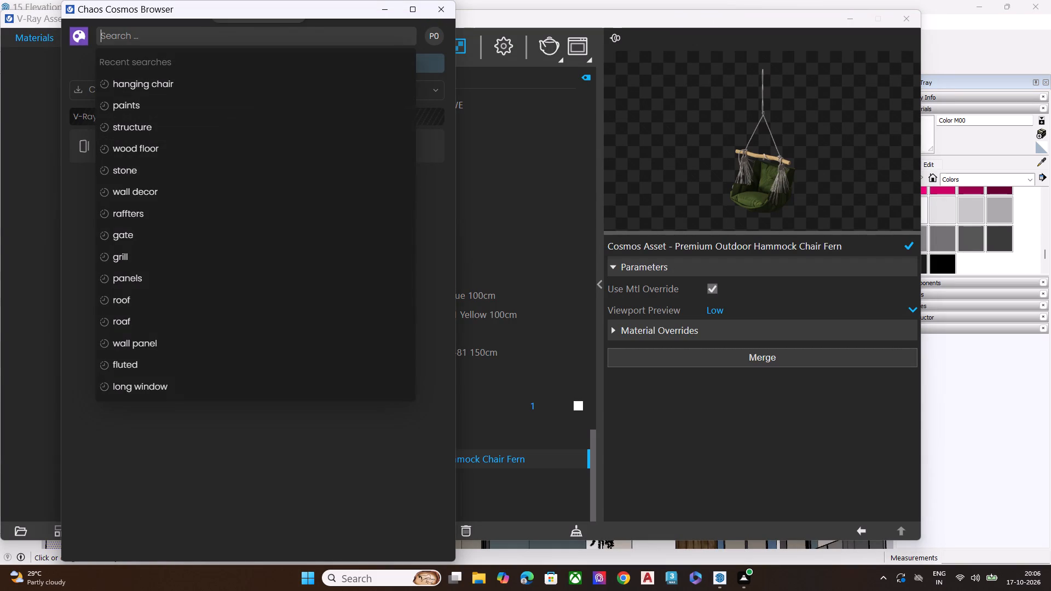
left_click(206, 41)
left_click(71, 67)
left_click(133, 66)
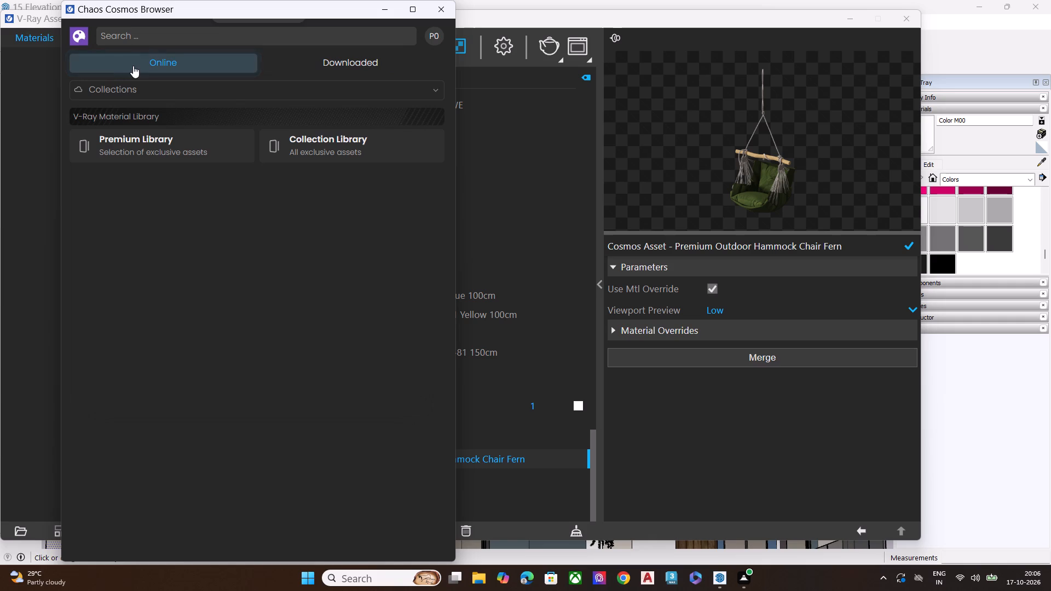
left_click(155, 32)
type("wall pa")
key("n")
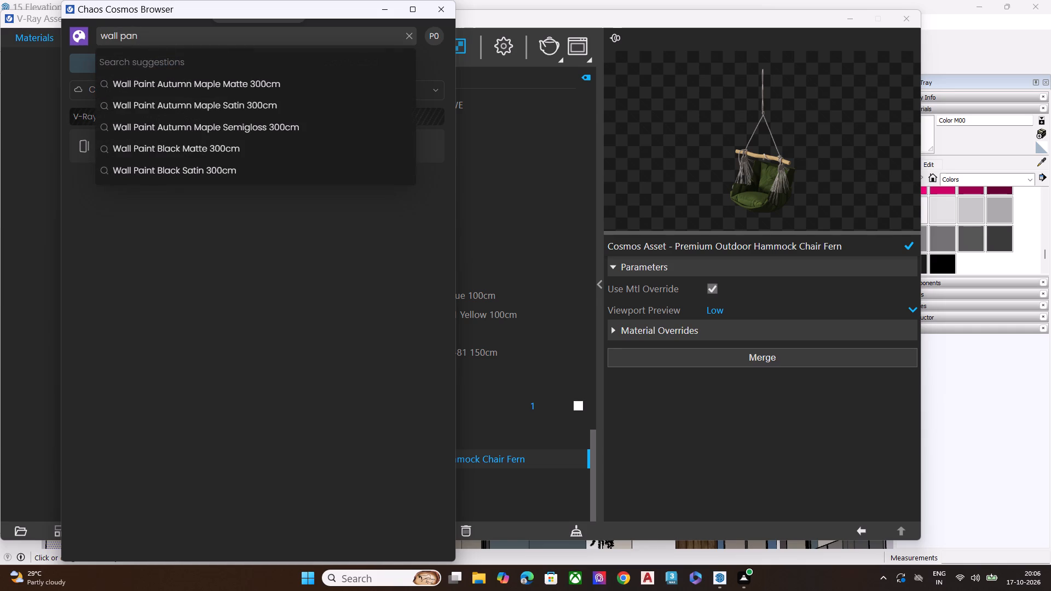
type("el")
key("Return")
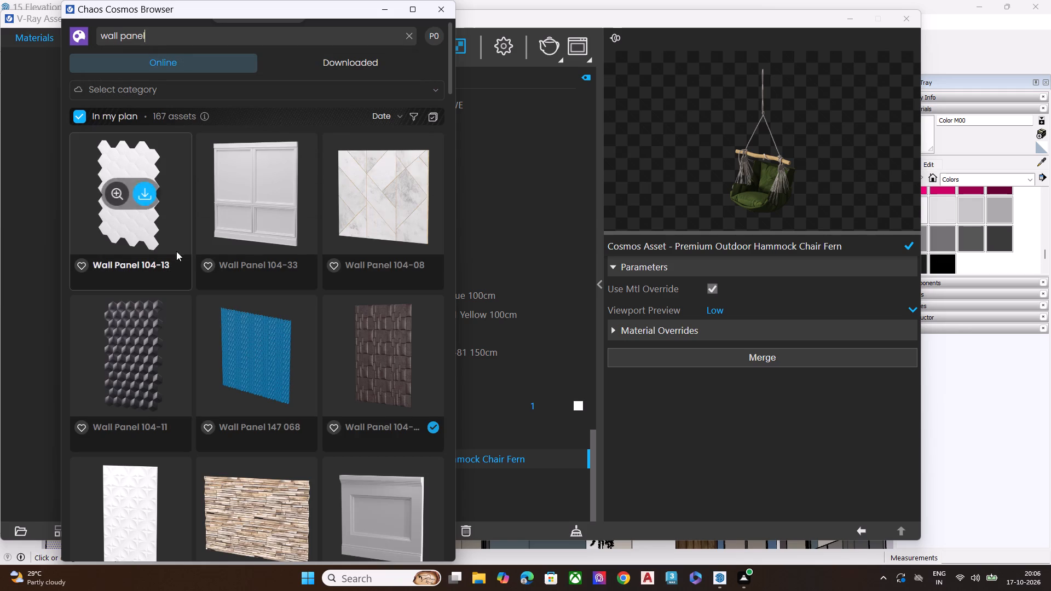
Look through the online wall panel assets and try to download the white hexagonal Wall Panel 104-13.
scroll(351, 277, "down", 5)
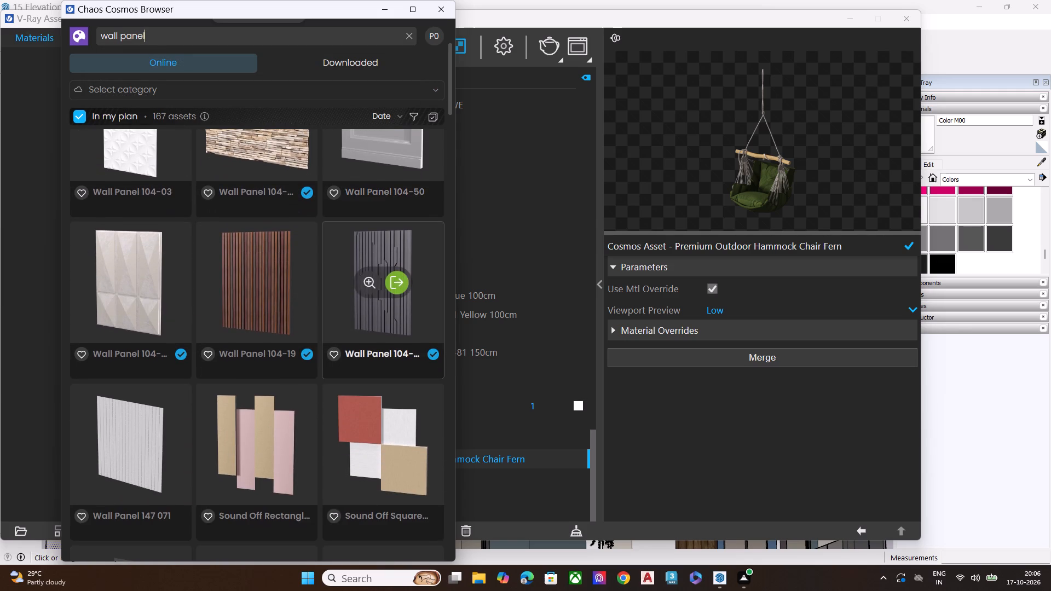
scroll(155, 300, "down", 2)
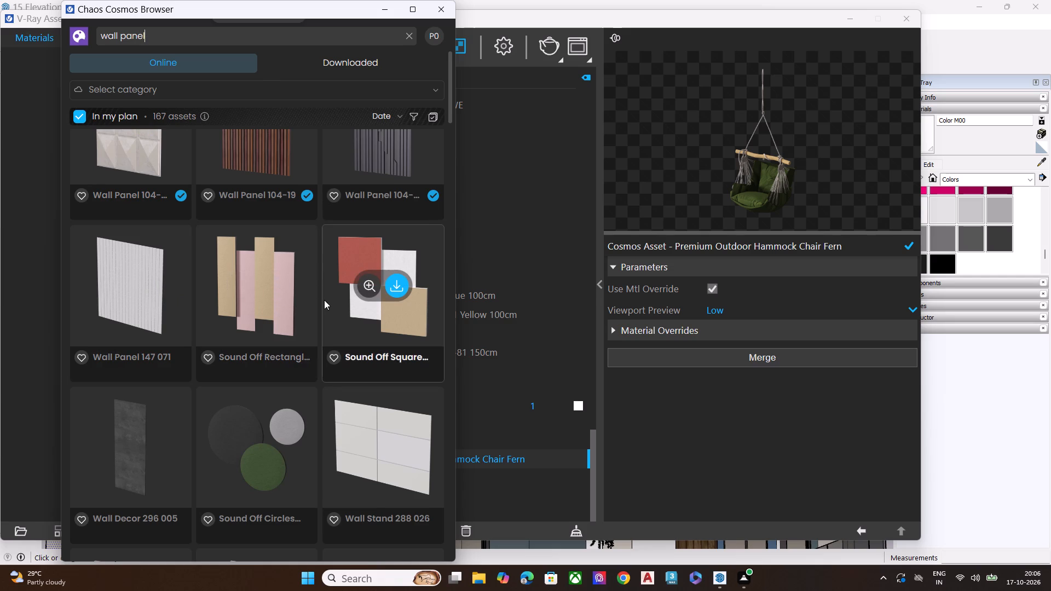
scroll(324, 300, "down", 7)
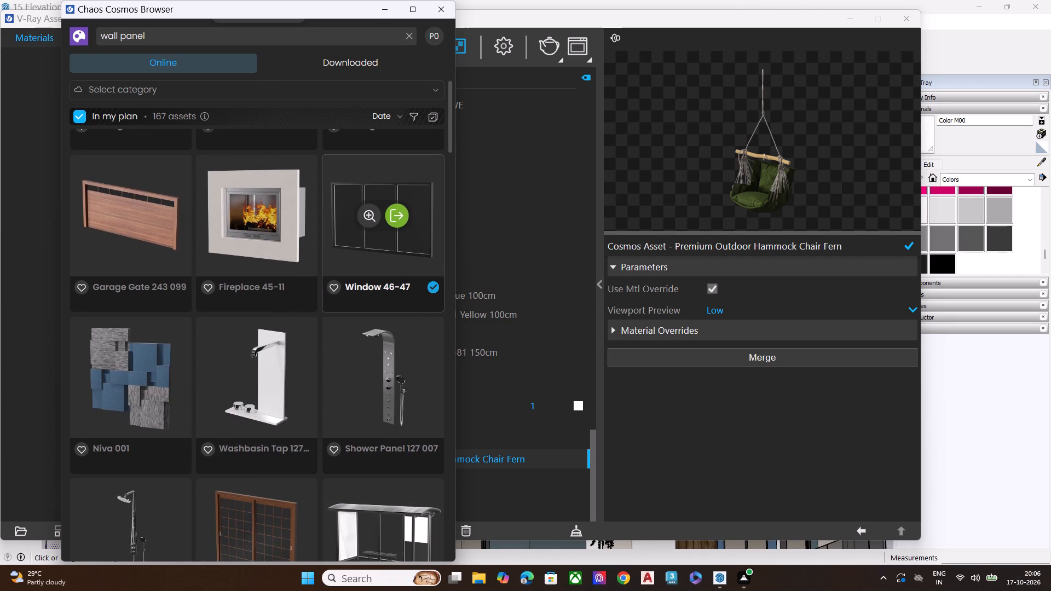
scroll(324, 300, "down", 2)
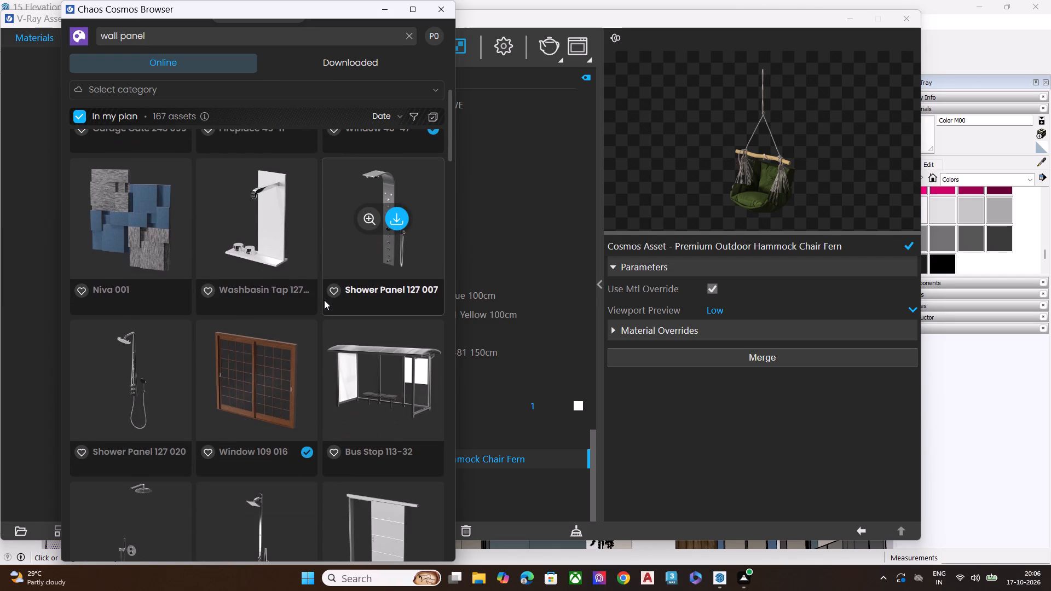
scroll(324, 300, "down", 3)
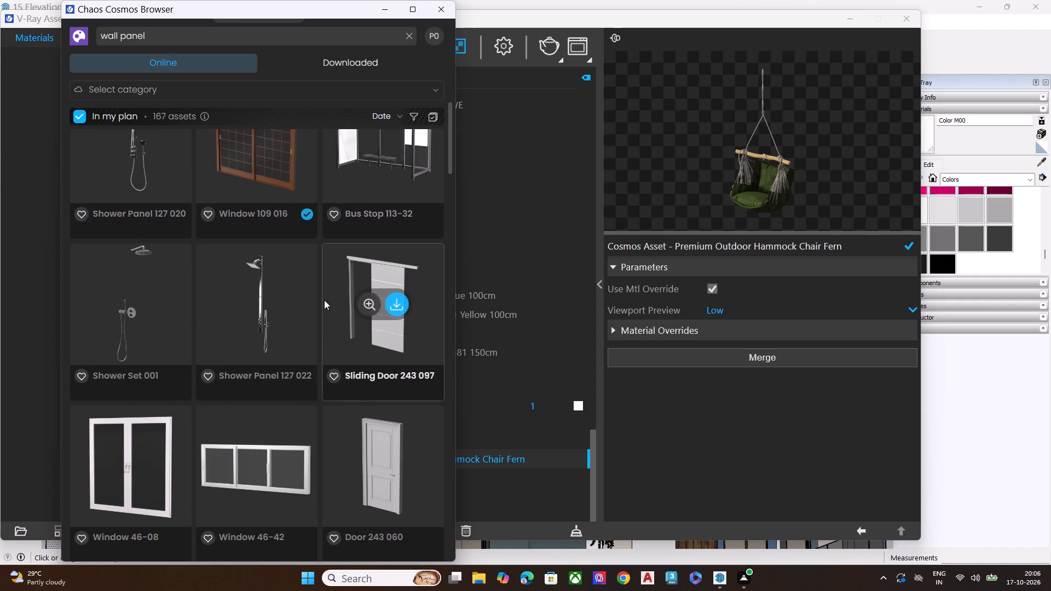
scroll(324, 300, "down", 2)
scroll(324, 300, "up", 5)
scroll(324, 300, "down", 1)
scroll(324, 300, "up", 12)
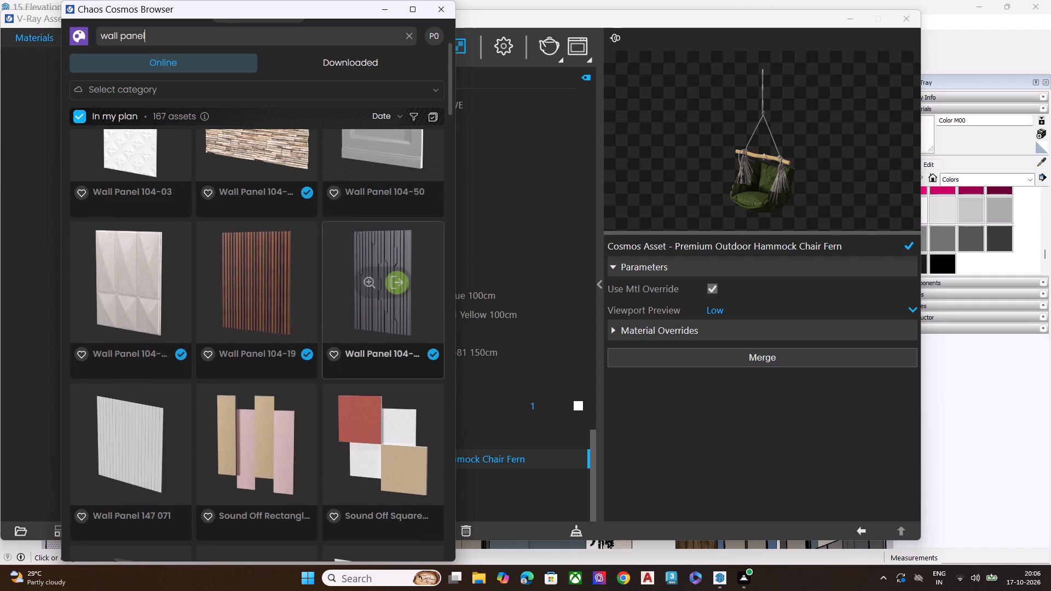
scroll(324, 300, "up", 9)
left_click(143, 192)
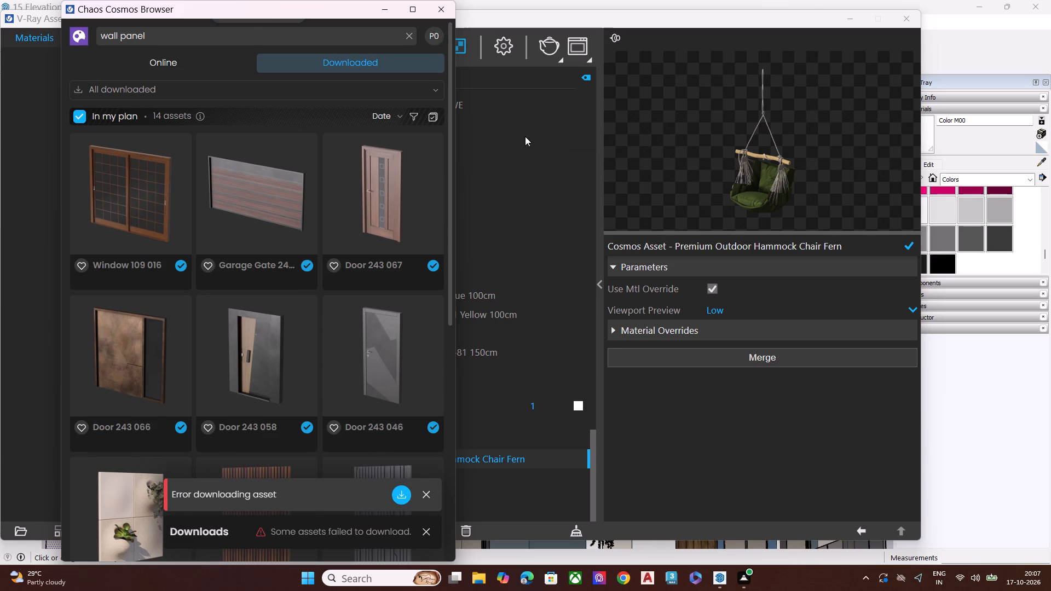
Import the Plant and PlainPanel 001 from the downloaded wall panel results in Chaos Cosmos.
scroll(171, 251, "up", 7)
scroll(233, 177, "down", 4)
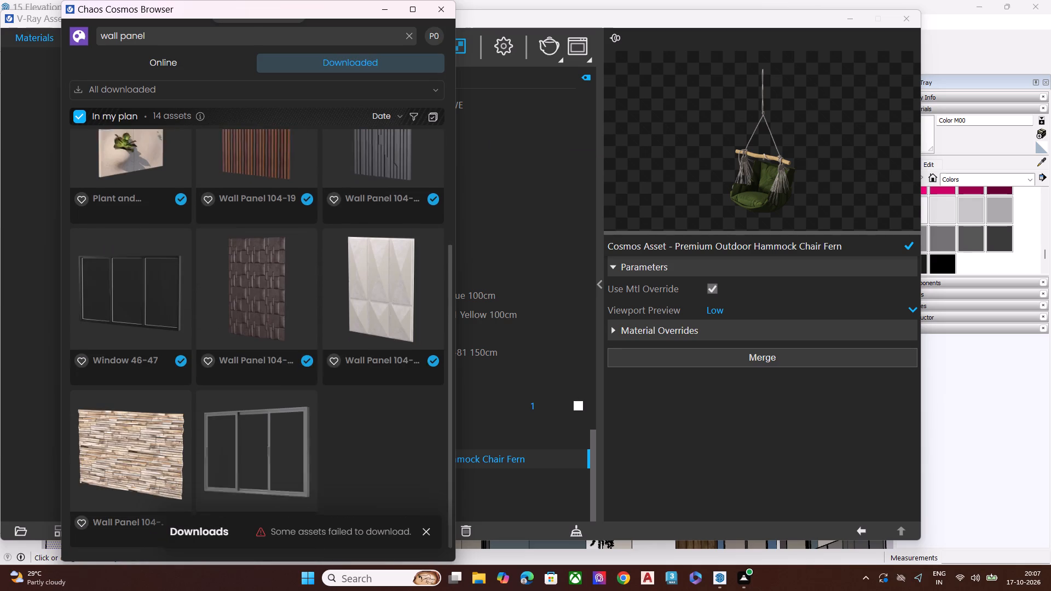
scroll(230, 232, "down", 4)
scroll(229, 233, "up", 6)
scroll(229, 233, "down", 3)
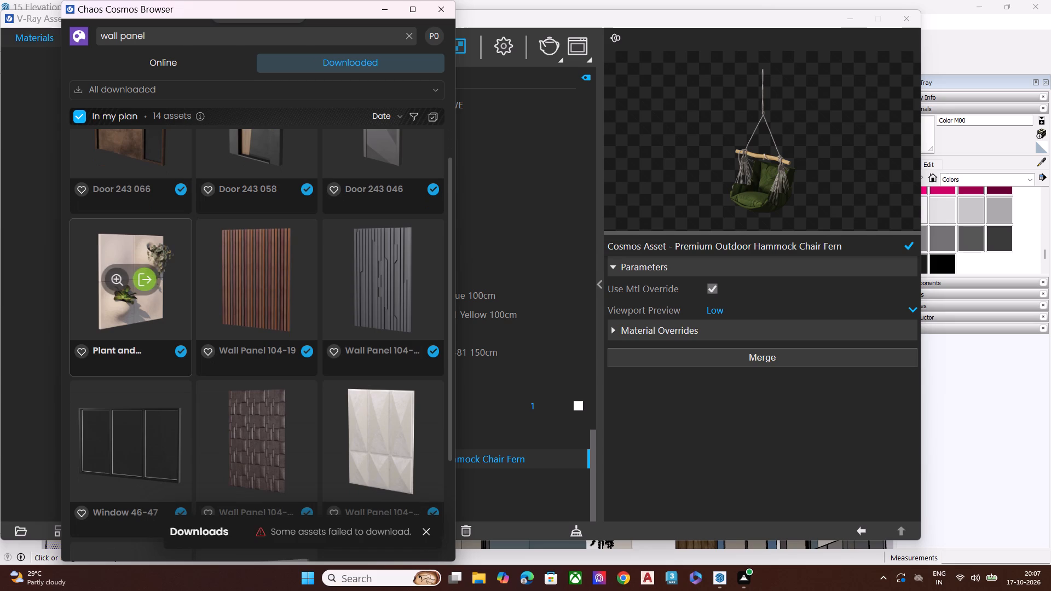
left_click(141, 281)
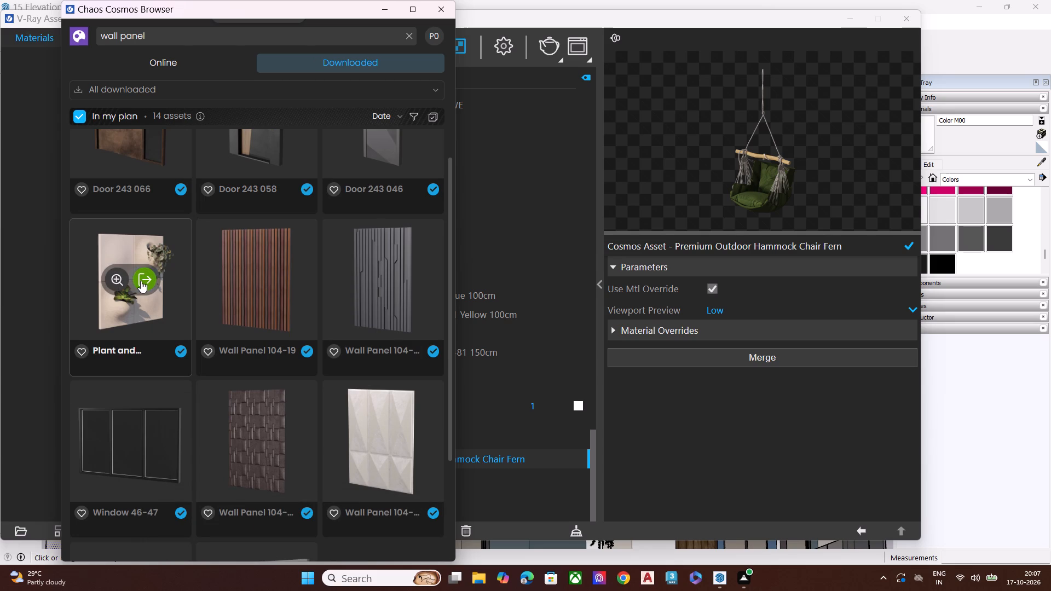
left_click(852, 26)
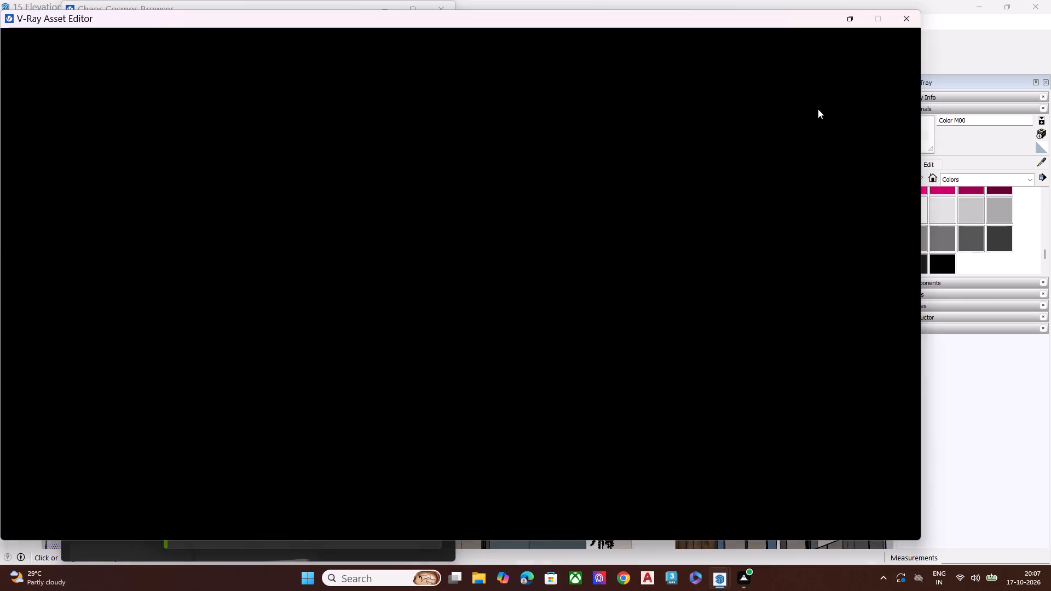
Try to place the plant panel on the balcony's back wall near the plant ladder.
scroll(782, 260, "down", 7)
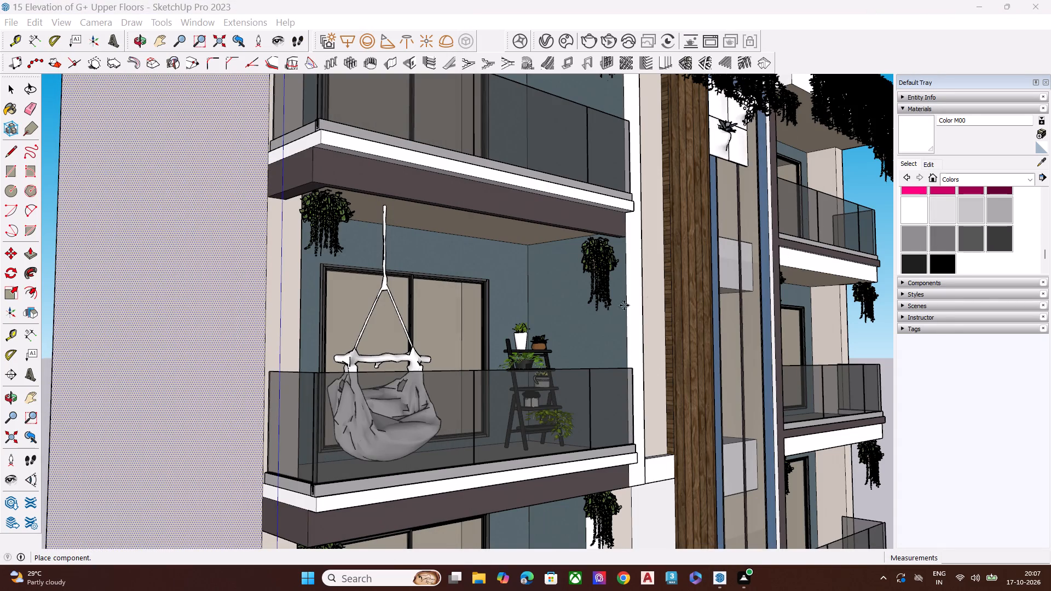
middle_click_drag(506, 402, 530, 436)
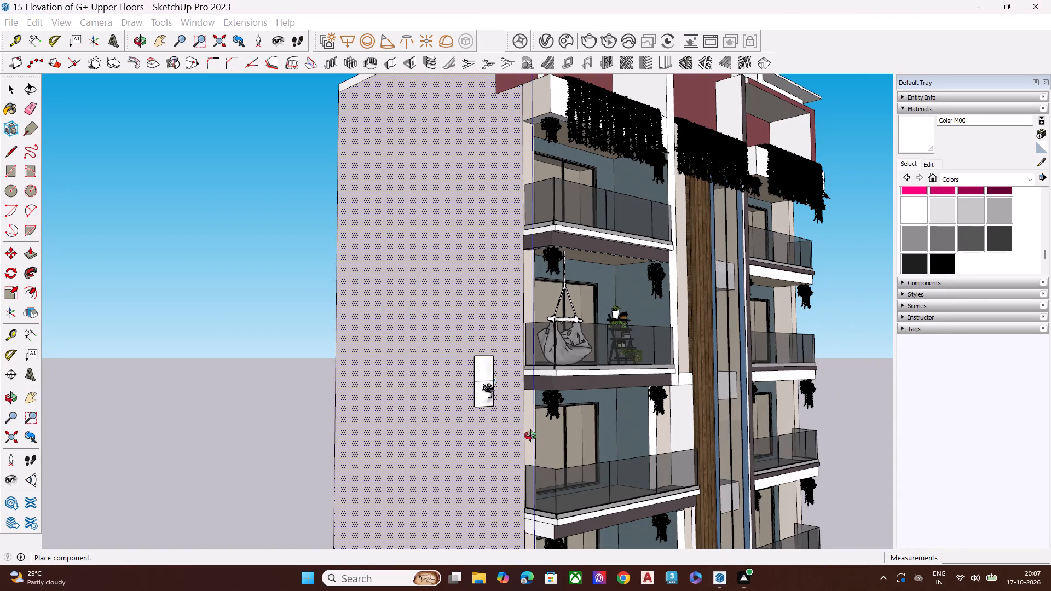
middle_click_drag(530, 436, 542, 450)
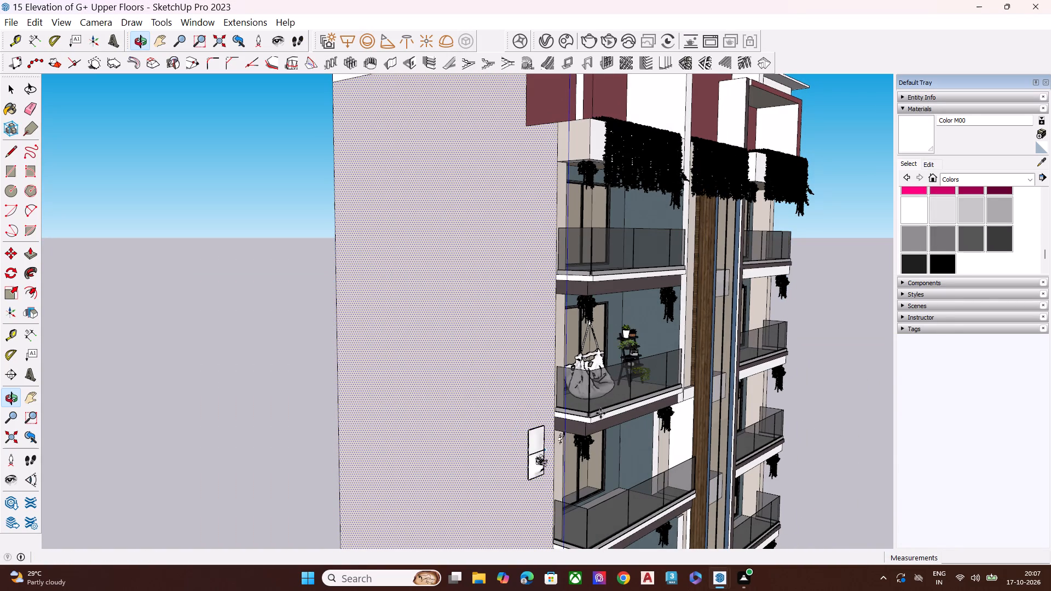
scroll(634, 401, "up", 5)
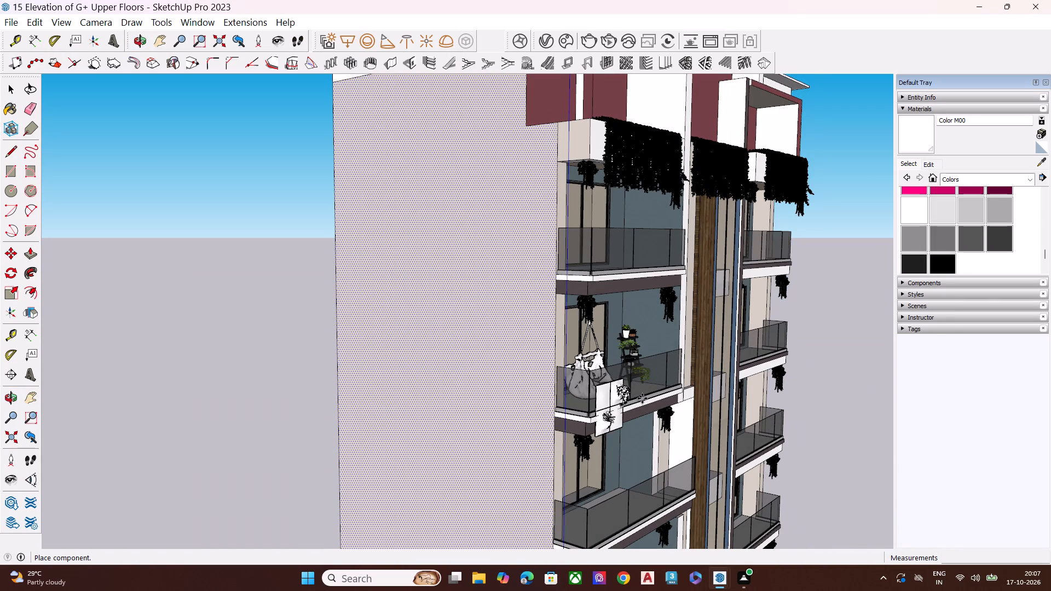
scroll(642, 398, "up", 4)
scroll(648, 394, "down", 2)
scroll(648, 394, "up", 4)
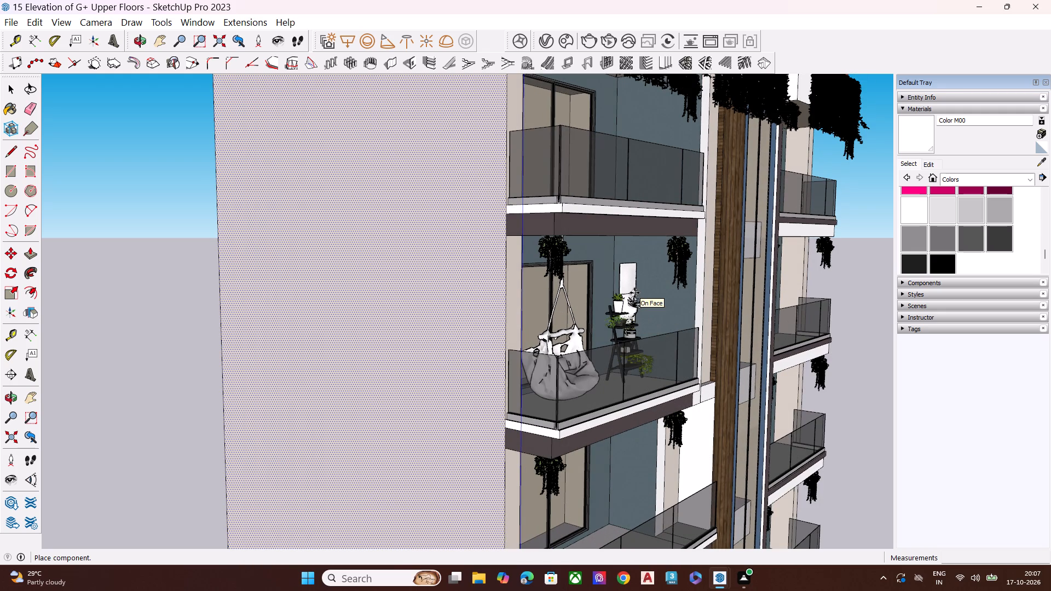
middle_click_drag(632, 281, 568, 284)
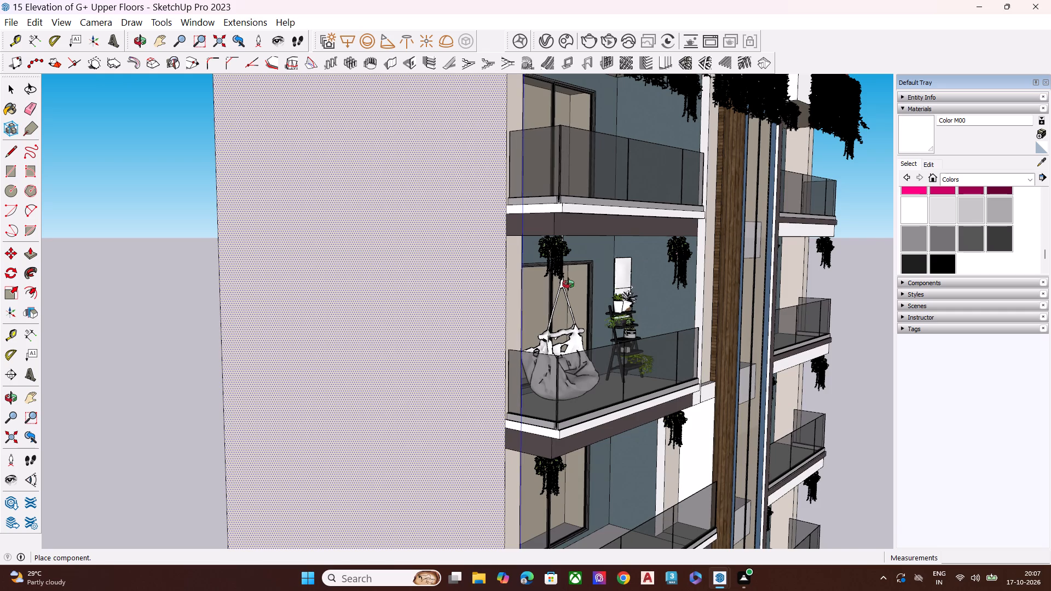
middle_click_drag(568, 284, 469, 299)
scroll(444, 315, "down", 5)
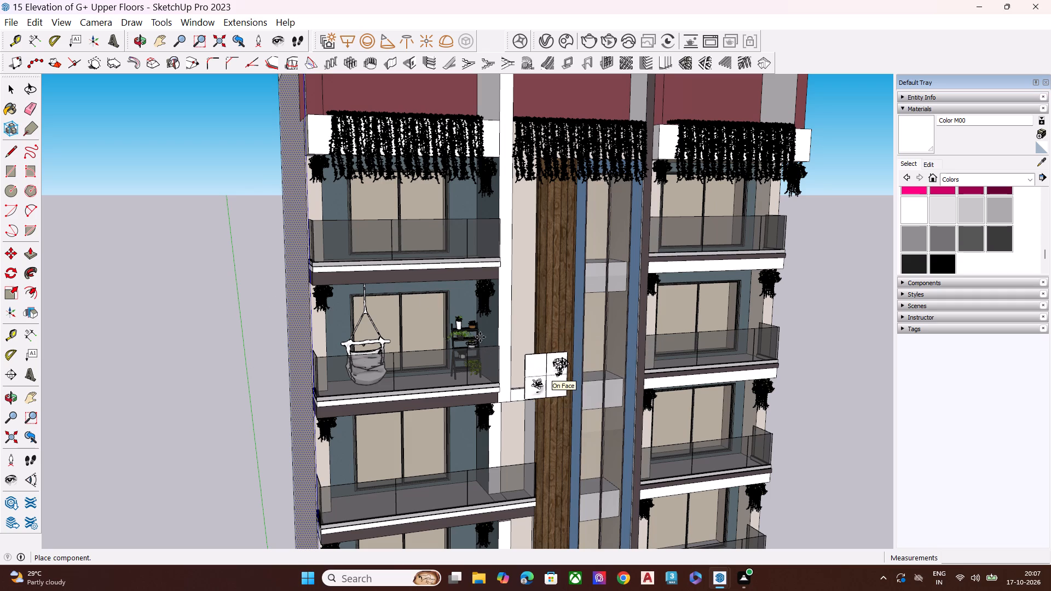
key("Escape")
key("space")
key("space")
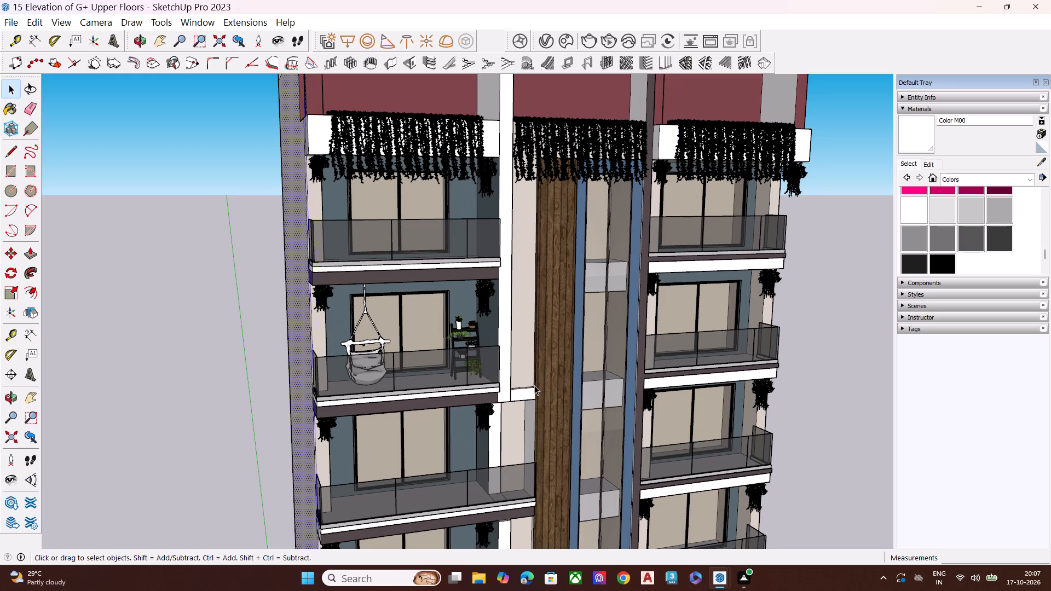
Examine the balcony with the hammock chair and plant ladder, and deselect the building's side wall.
scroll(435, 337, "down", 5)
middle_click_drag(500, 329, 512, 247)
scroll(482, 302, "up", 8)
scroll(398, 264, "up", 2)
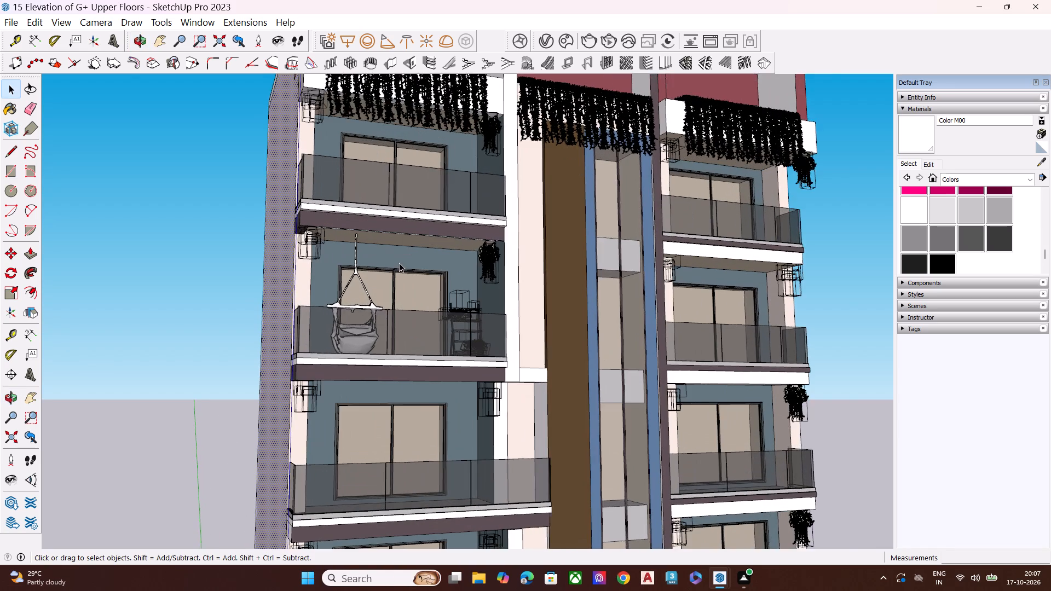
scroll(399, 263, "up", 4)
middle_click_drag(415, 291, 480, 349)
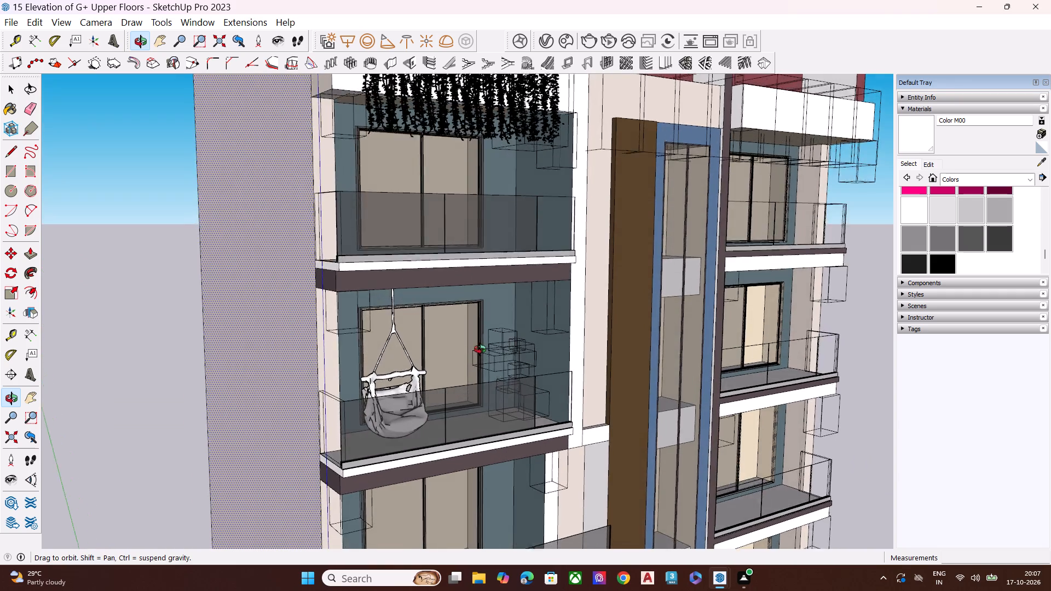
middle_click_drag(480, 349, 480, 348)
scroll(480, 348, "up", 3)
scroll(463, 333, "down", 1)
middle_click_drag(461, 323, 454, 293)
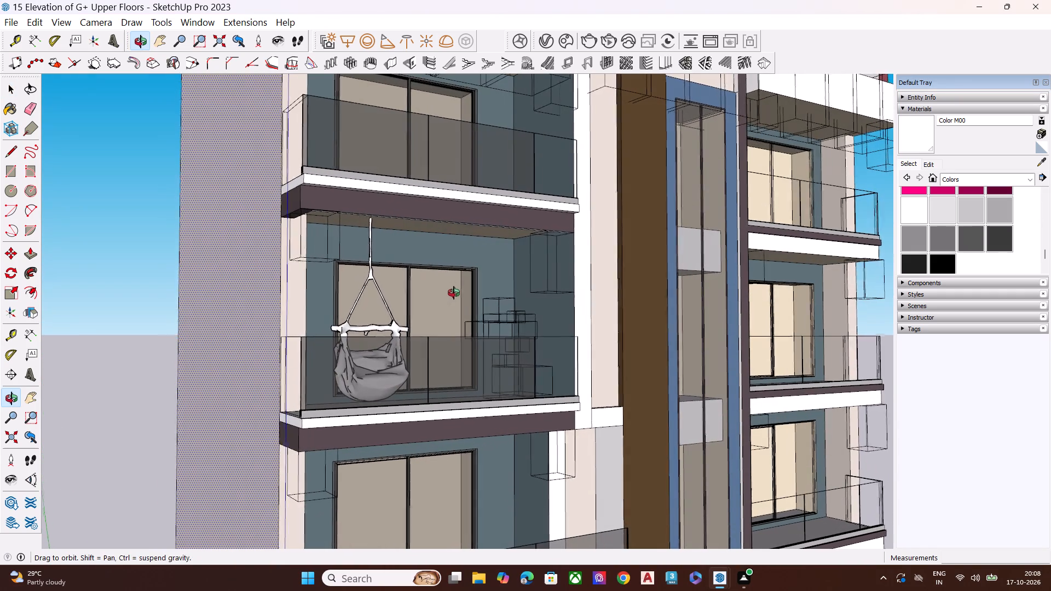
middle_click_drag(454, 293, 454, 293)
scroll(435, 307, "up", 1)
left_click(118, 317)
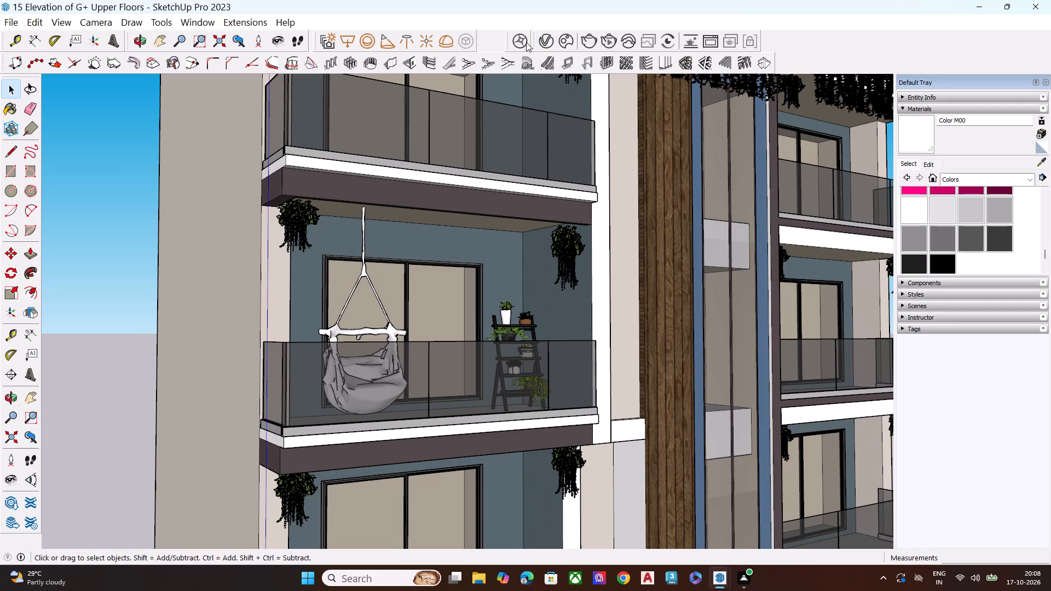
Reopen the Chaos Cosmos browser from the V-Ray Asset Editor and show the downloaded 3D models.
left_click(544, 42)
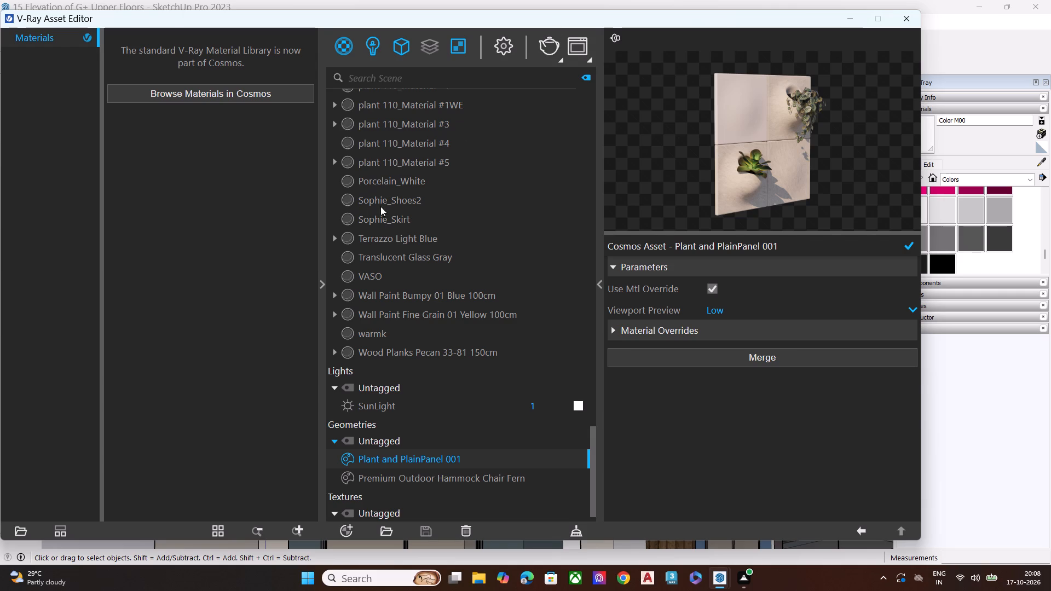
left_click(256, 98)
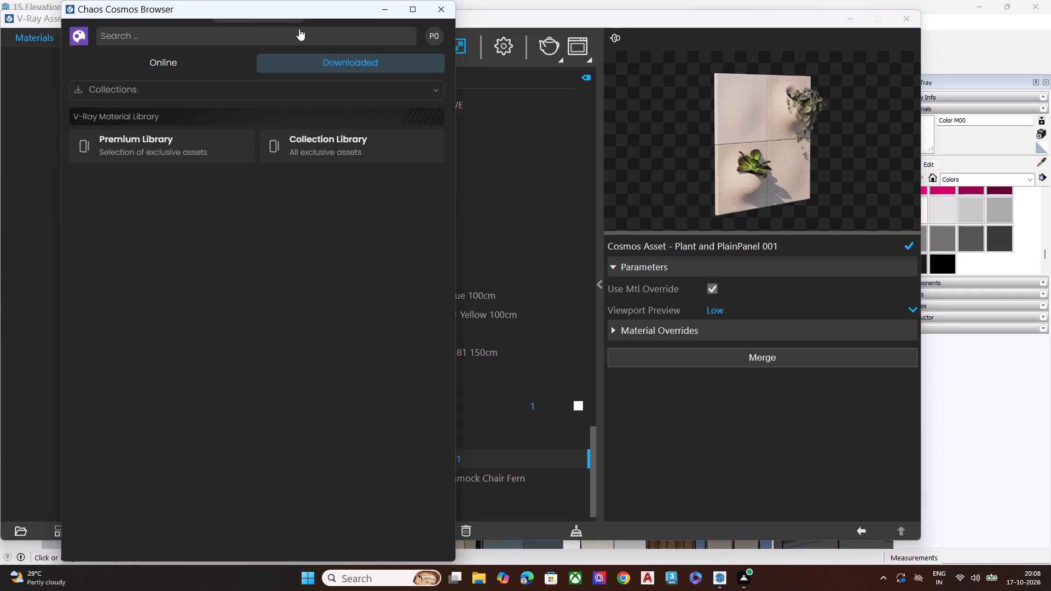
left_click(183, 68)
left_click(316, 67)
left_click(304, 92)
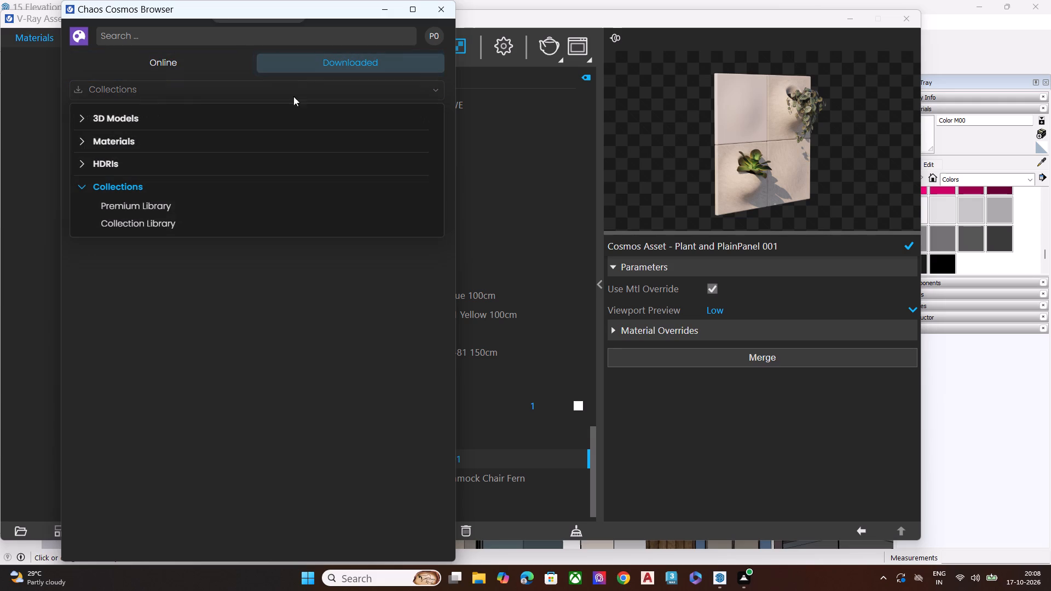
left_click(169, 119)
left_click(161, 119)
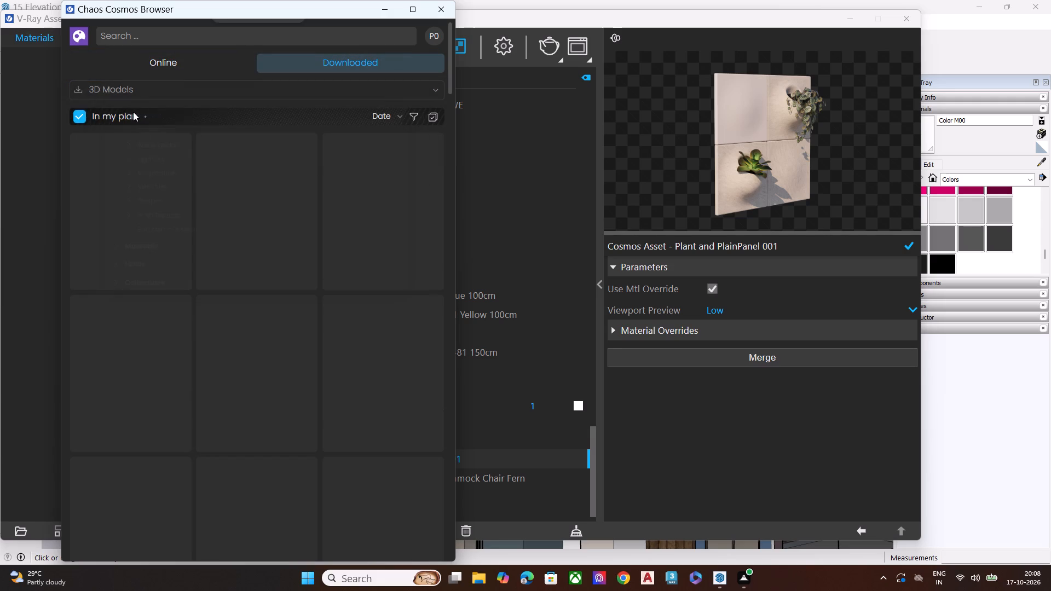
Examine the downloaded 3D models in Chaos Cosmos for another asset suited to the balcony.
scroll(206, 252, "down", 6)
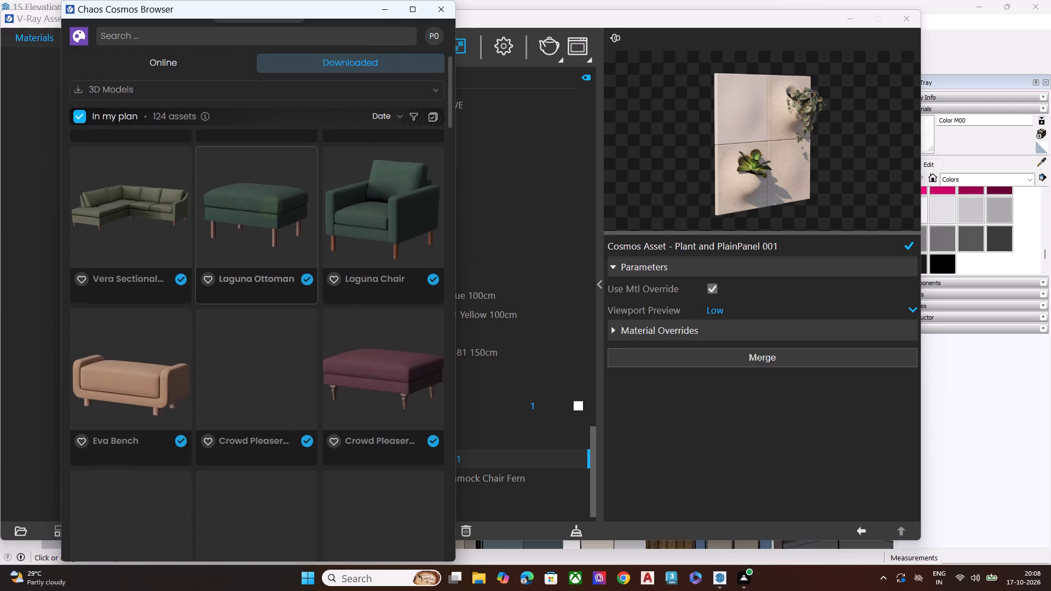
scroll(198, 244, "down", 1)
scroll(198, 244, "up", 2)
scroll(198, 244, "down", 10)
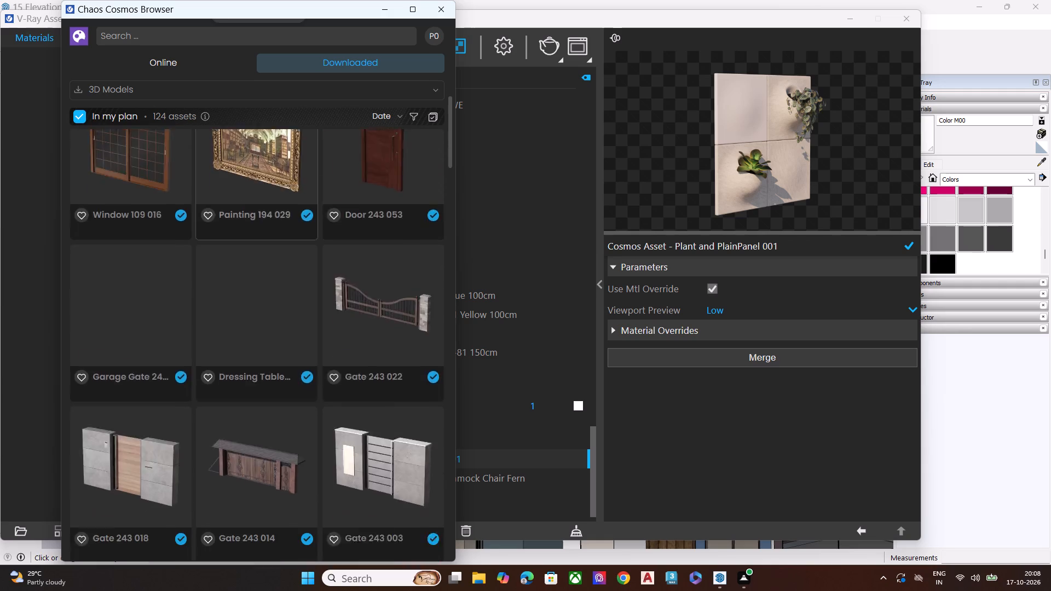
scroll(196, 244, "up", 3)
scroll(196, 244, "down", 7)
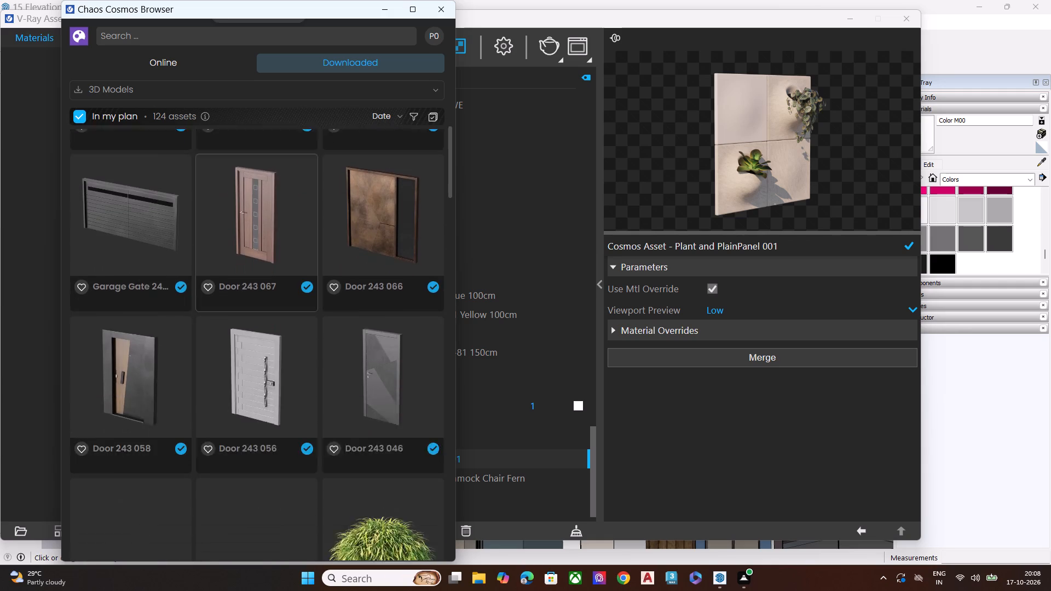
scroll(196, 244, "down", 8)
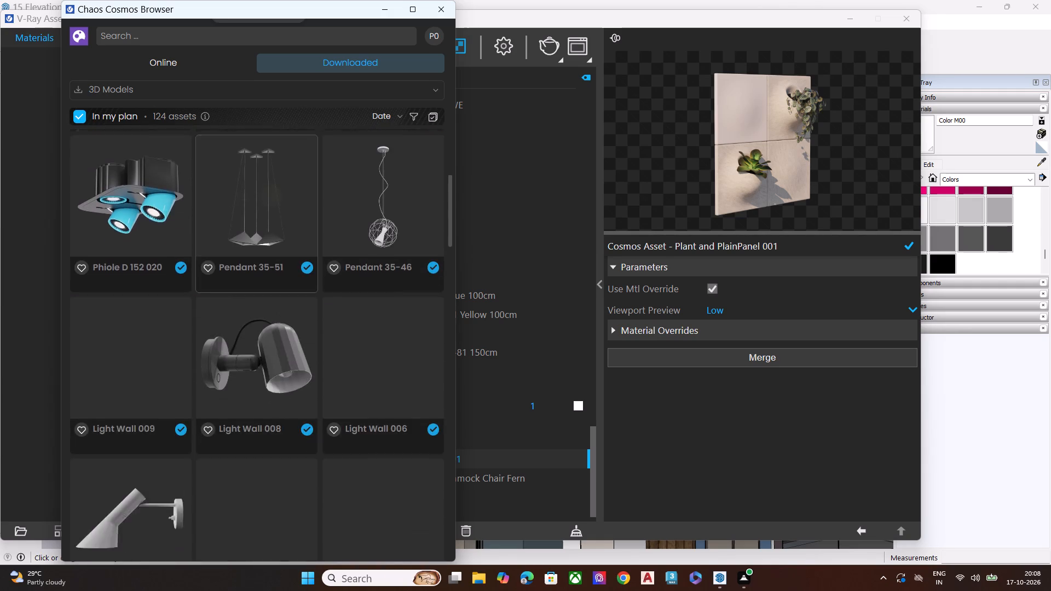
scroll(196, 244, "down", 9)
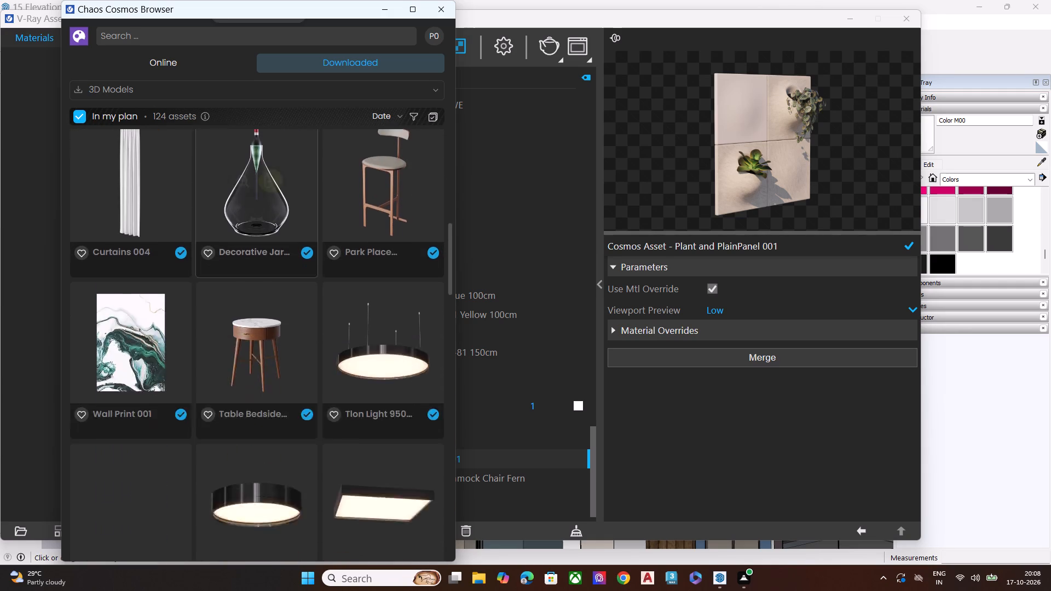
scroll(198, 242, "down", 8)
scroll(198, 242, "up", 1)
scroll(198, 242, "down", 2)
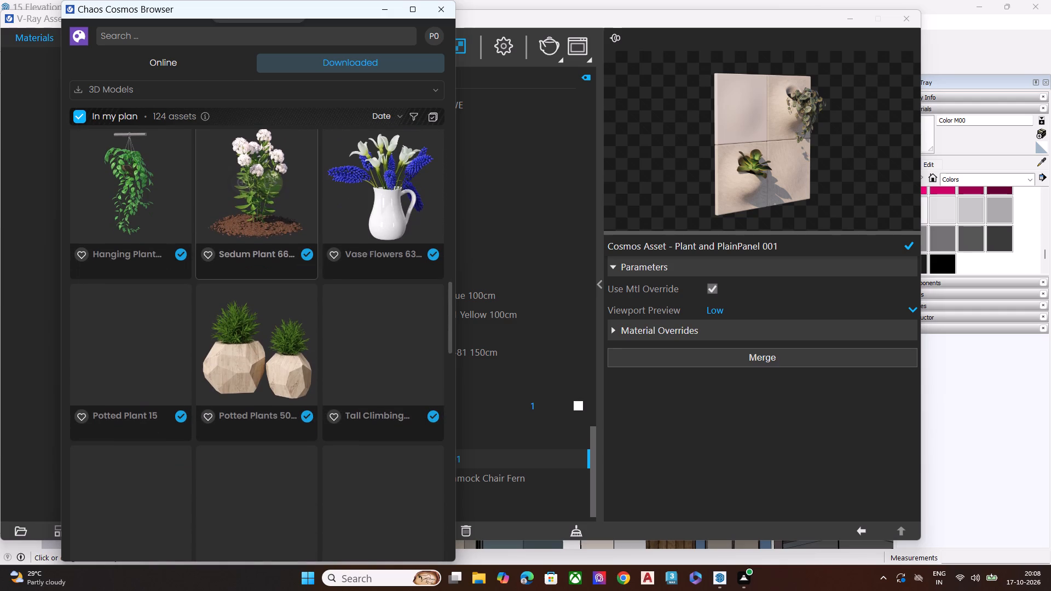
scroll(198, 242, "down", 8)
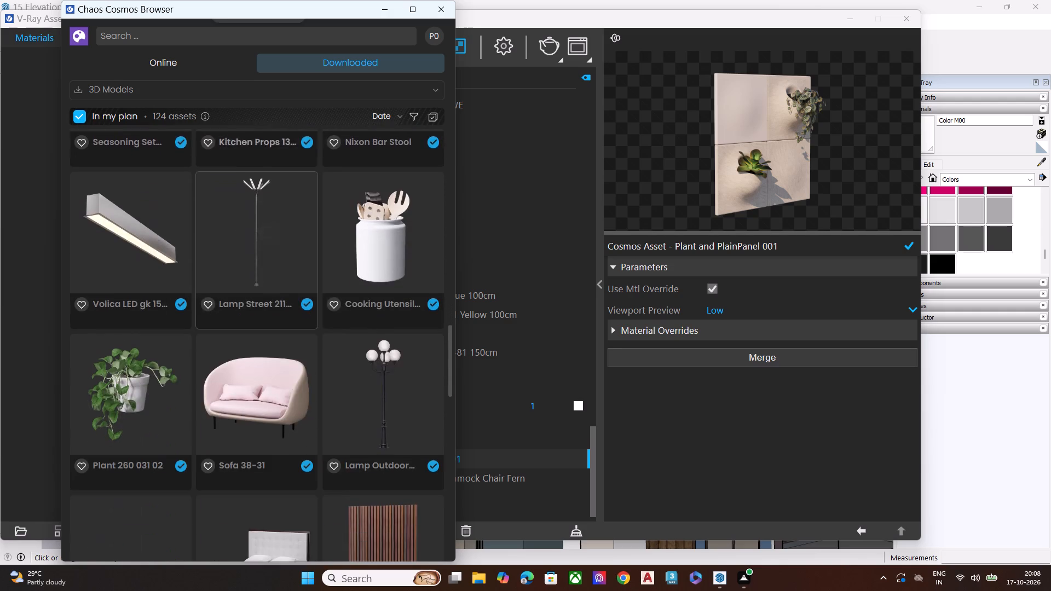
scroll(198, 242, "down", 6)
scroll(198, 242, "up", 2)
scroll(198, 242, "down", 1)
scroll(198, 242, "up", 1)
scroll(198, 242, "down", 4)
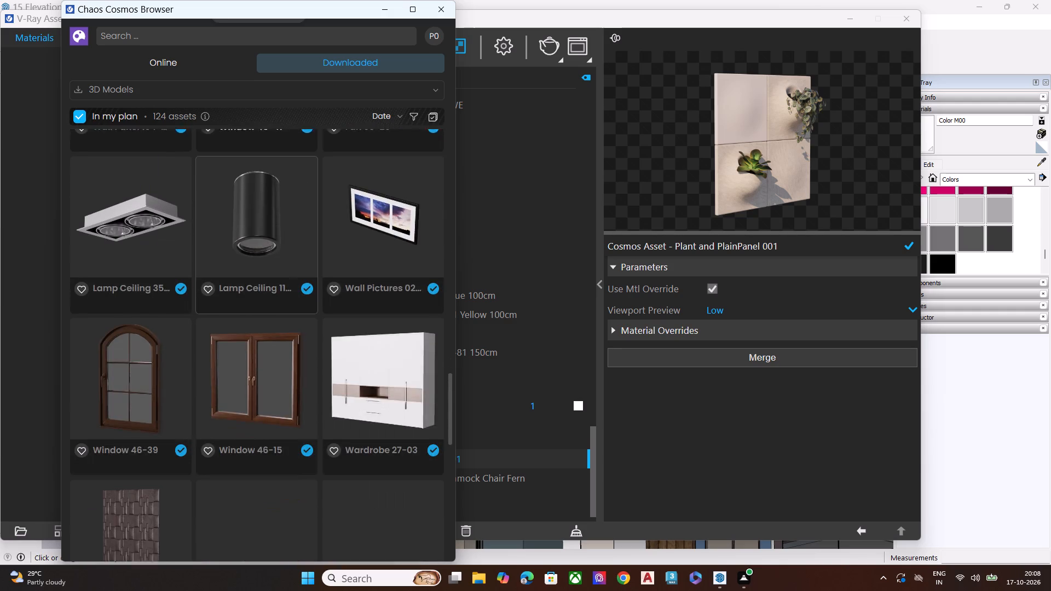
scroll(198, 242, "down", 5)
scroll(198, 242, "up", 1)
scroll(198, 242, "down", 2)
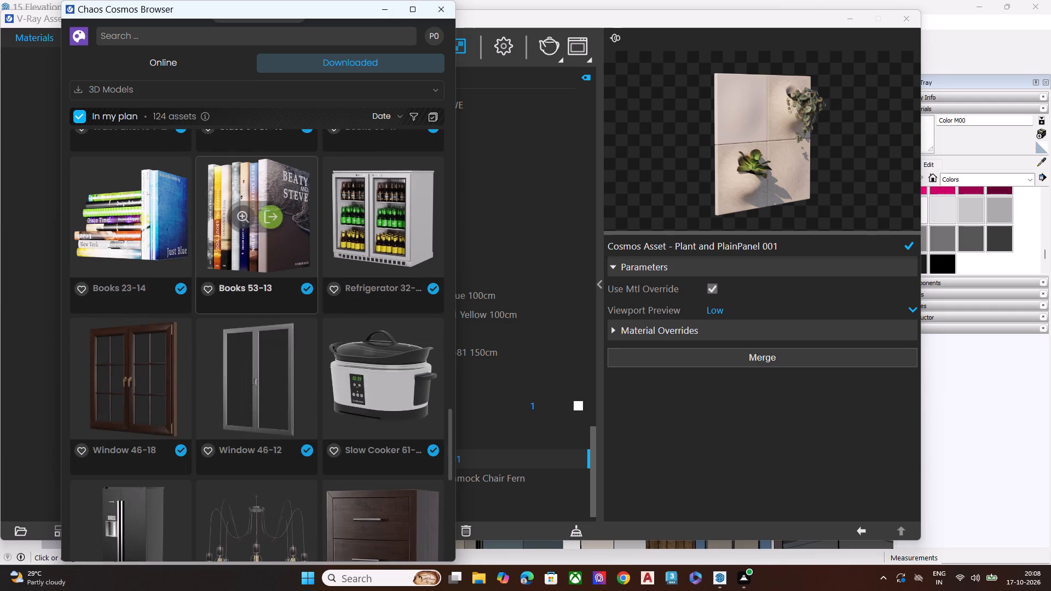
scroll(198, 242, "down", 9)
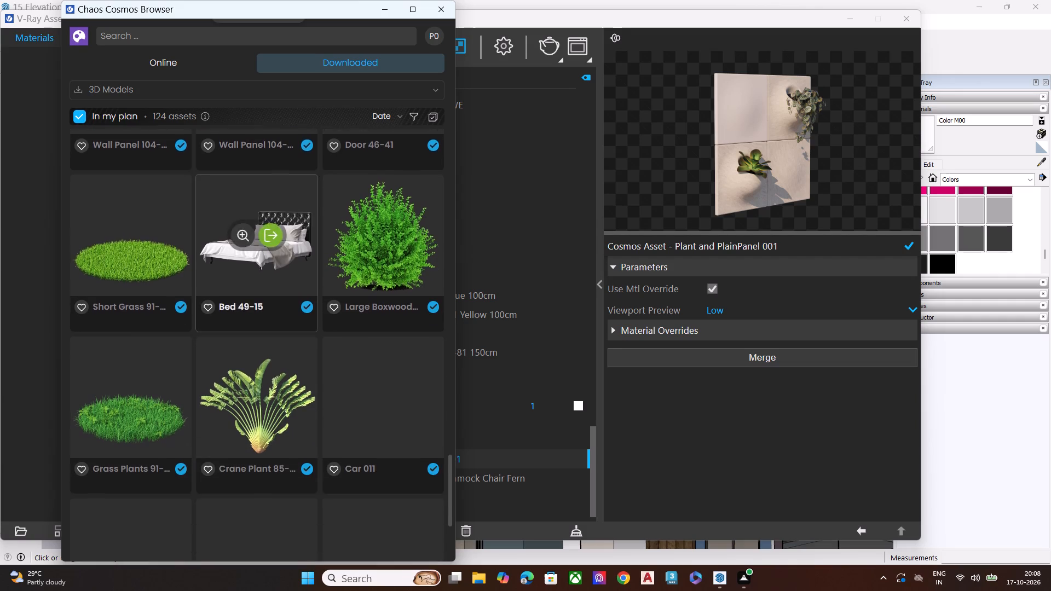
scroll(238, 273, "down", 7)
scroll(239, 155, "up", 5)
scroll(241, 149, "down", 1)
scroll(241, 149, "up", 7)
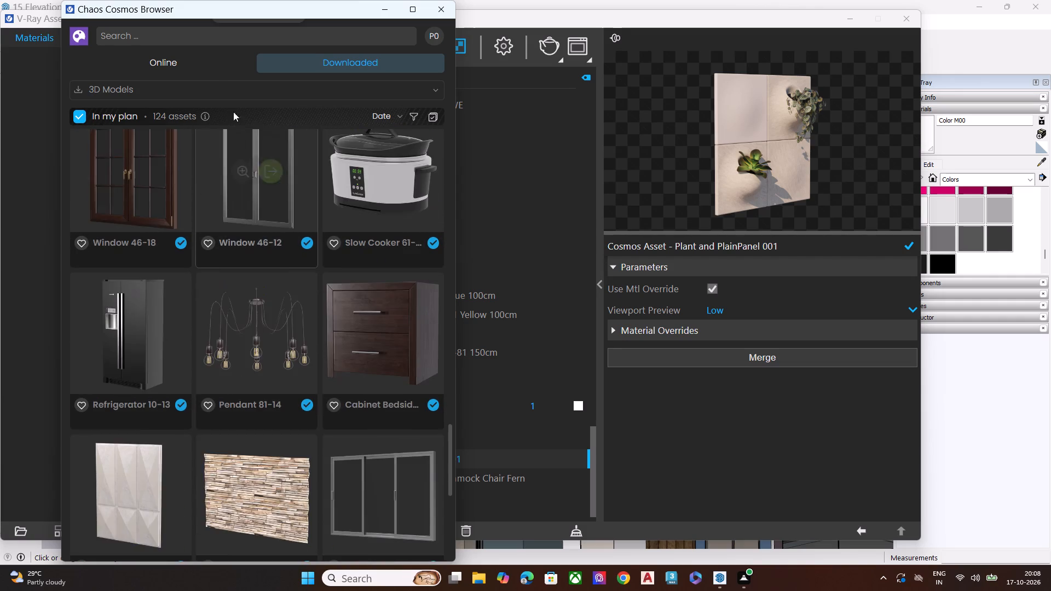
scroll(219, 87, "up", 2)
Search the online Chaos Cosmos assets for wall panel.
left_click(217, 37)
left_click(178, 85)
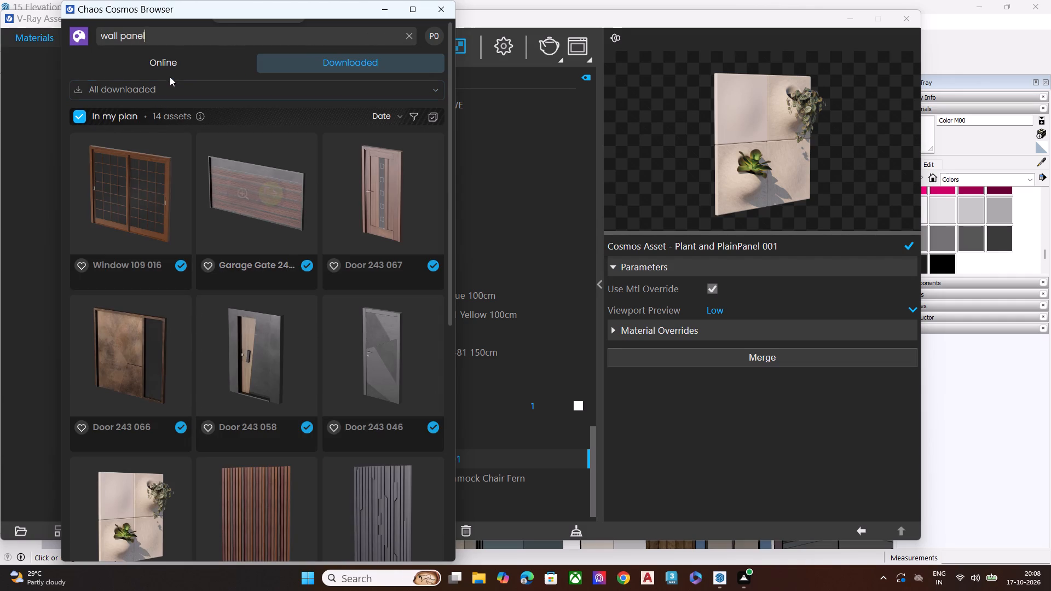
left_click(171, 73)
left_click(178, 64)
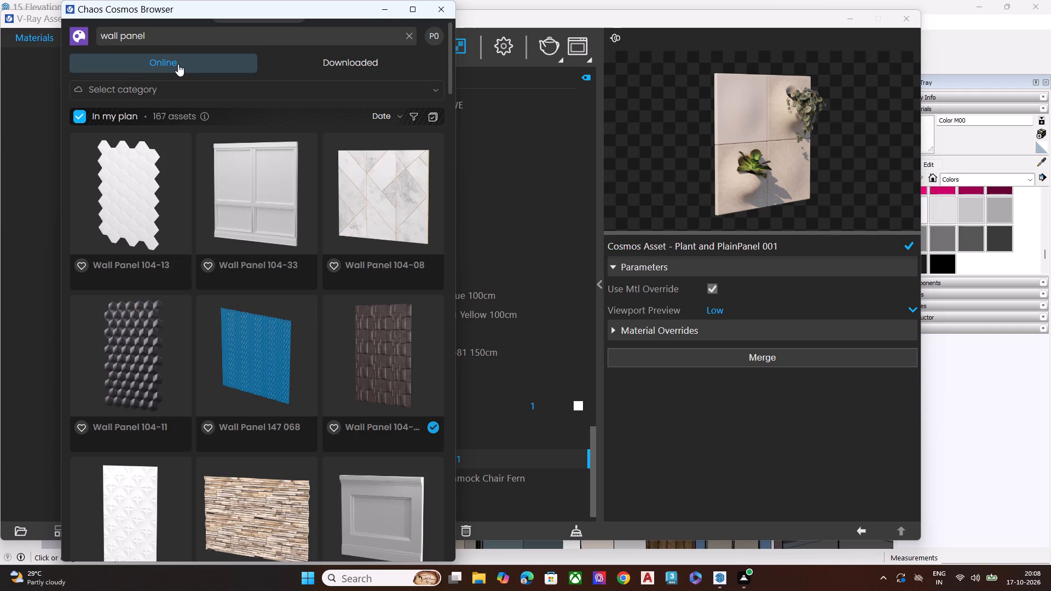
scroll(178, 64, "up", 1)
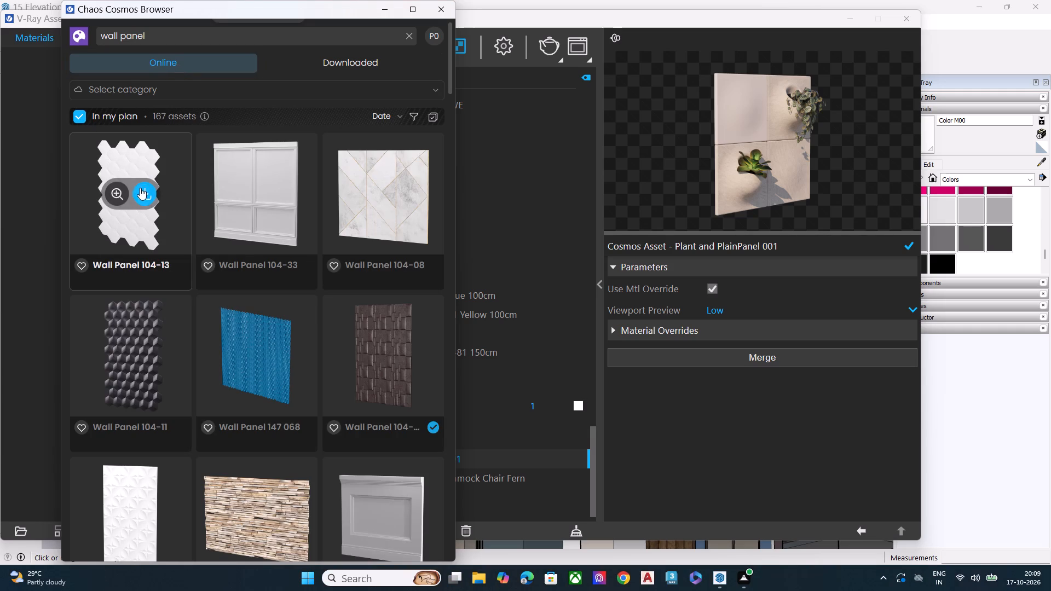
Download Wall Panel 104-13, import it into the model, and close the V-Ray Asset Editor.
left_click(143, 197)
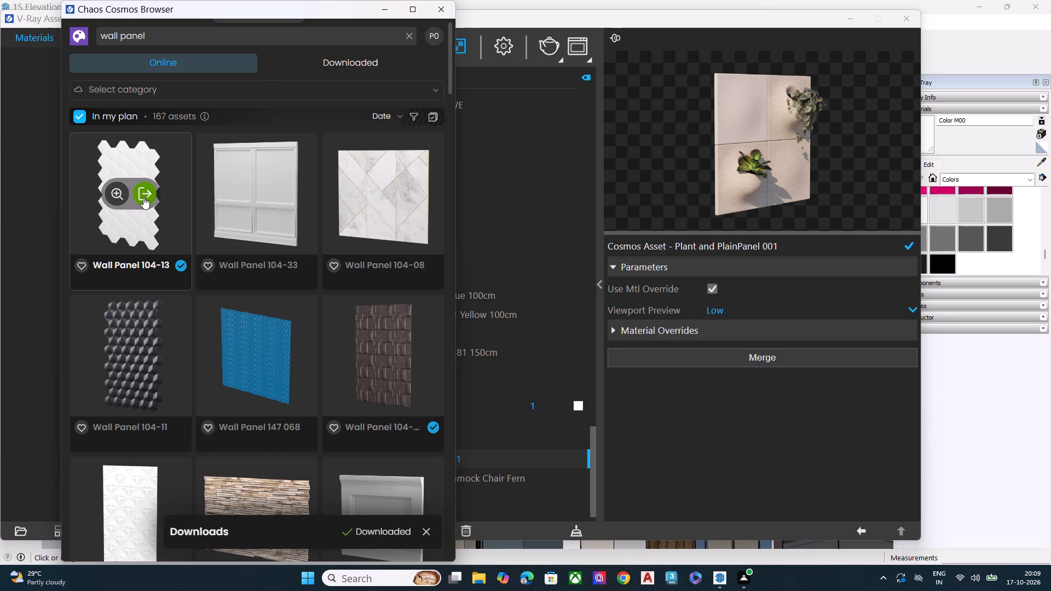
left_click(143, 197)
left_click(895, 19)
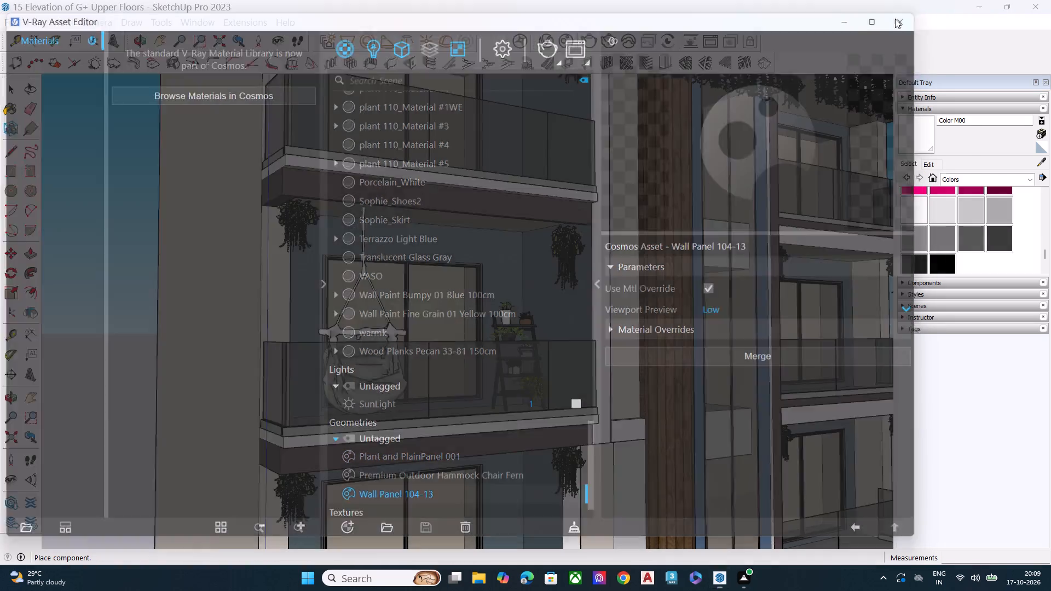
Place one copy of Wall Panel 104-13 in the open space beside the building, near the hammock chair balcony.
scroll(563, 334, "down", 5)
middle_click_drag(559, 361, 574, 377)
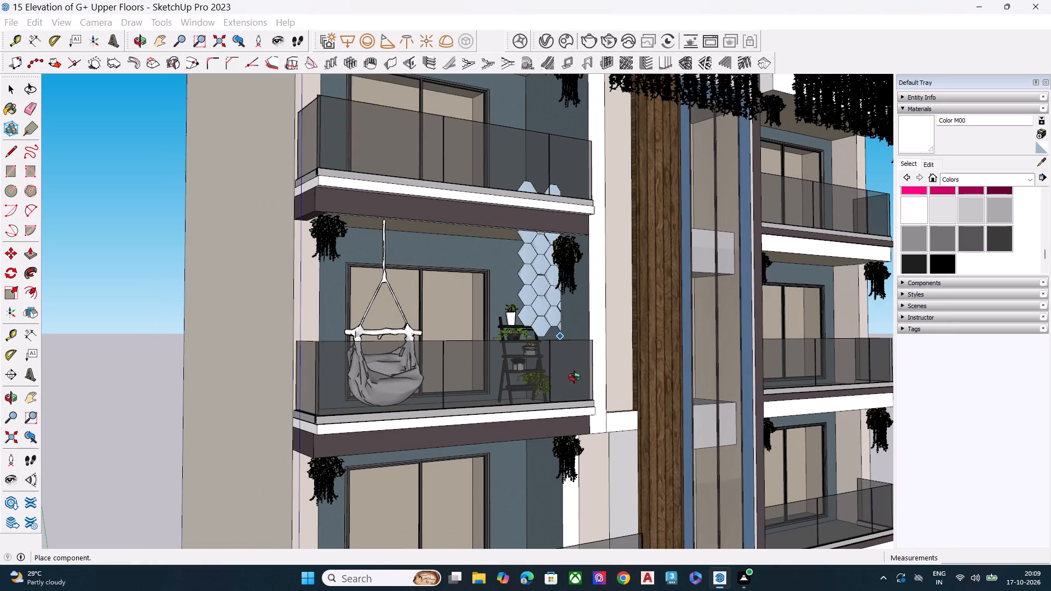
middle_click_drag(574, 377, 784, 471)
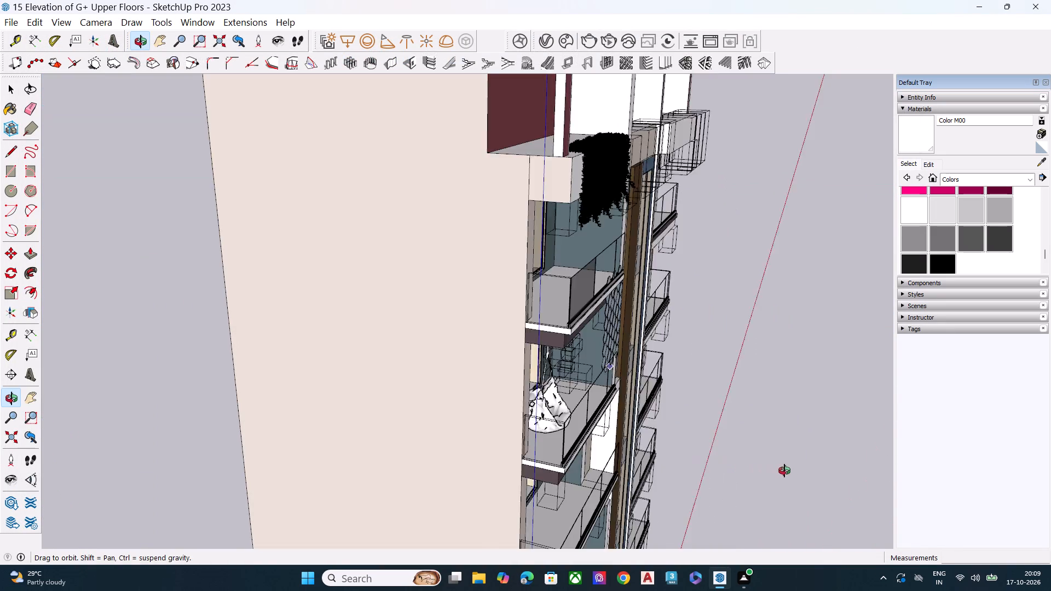
middle_click_drag(784, 471, 864, 387)
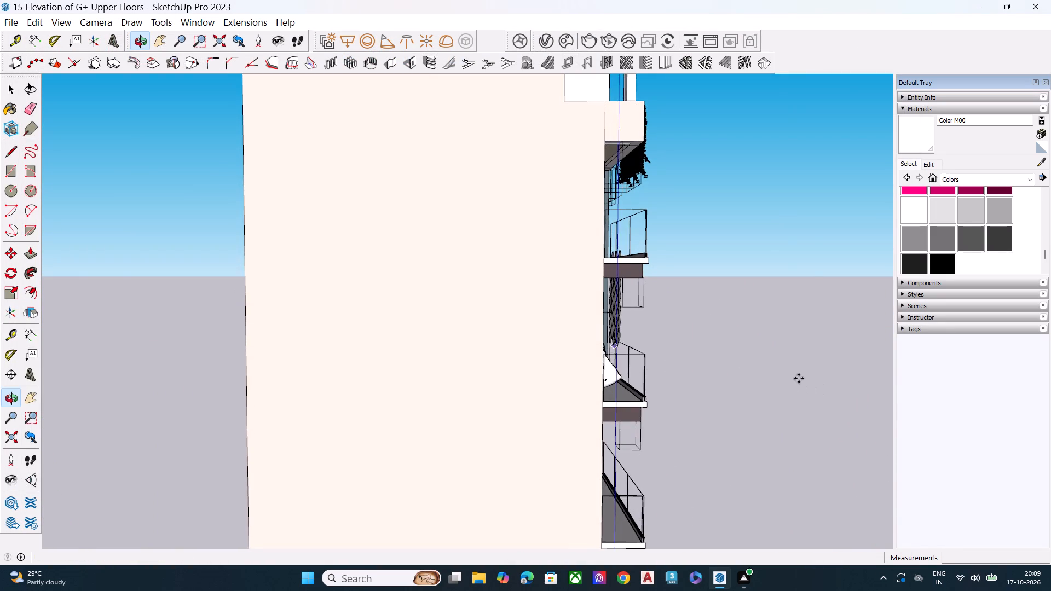
scroll(794, 375, "up", 2)
left_click(782, 395)
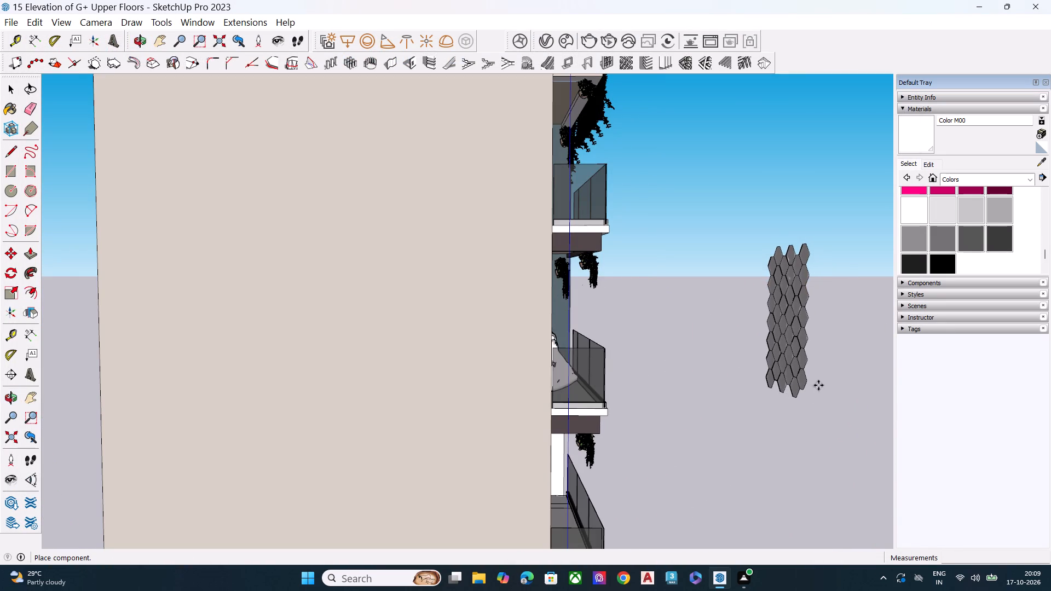
scroll(830, 378, "up", 3)
scroll(831, 376, "down", 1)
scroll(831, 376, "up", 9)
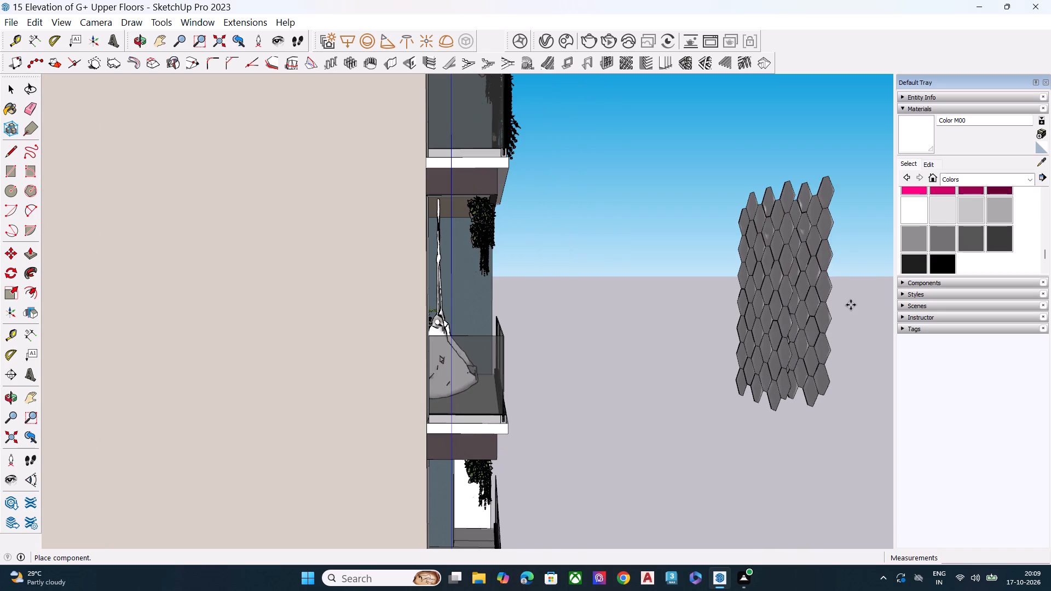
key("Escape")
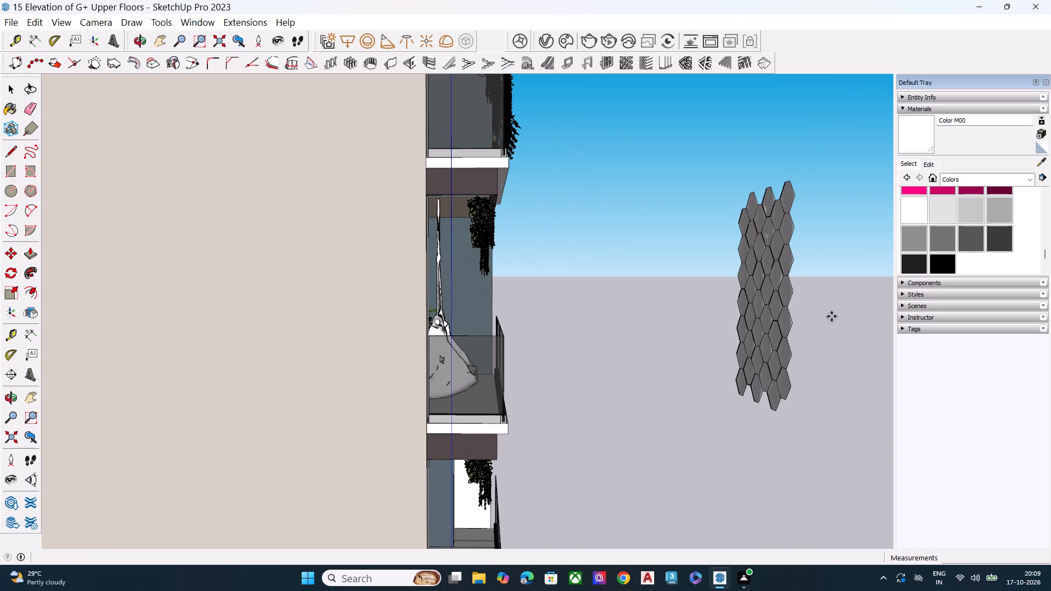
Rotate the hexagonal wall panel around a vertical axis at its lower corner so its face turns sideways to the facade.
scroll(777, 328, "up", 9)
middle_click_drag(777, 324, 845, 401)
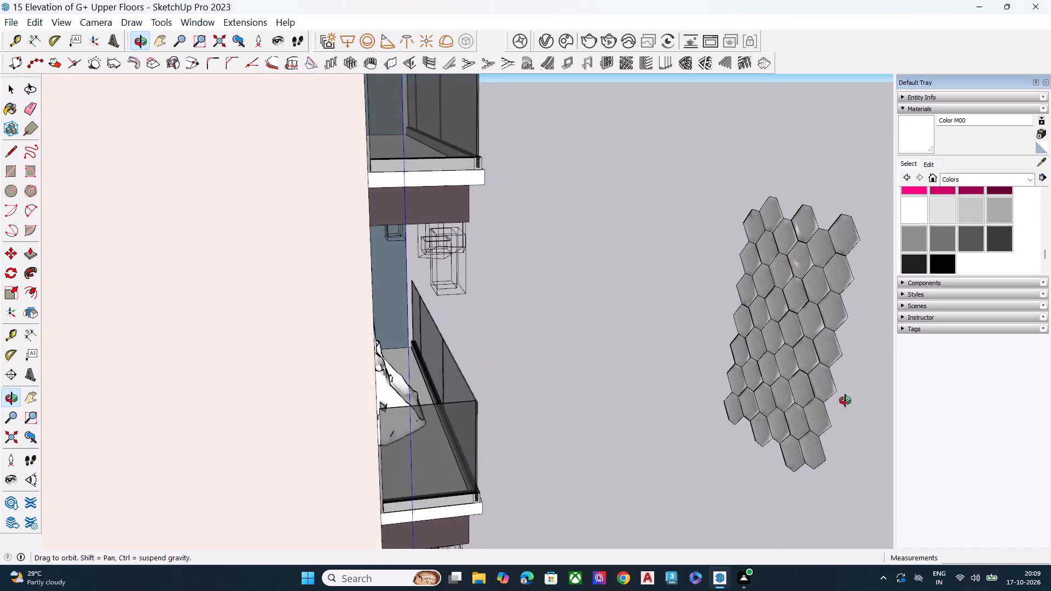
middle_click_drag(845, 401, 867, 389)
scroll(867, 389, "up", 9)
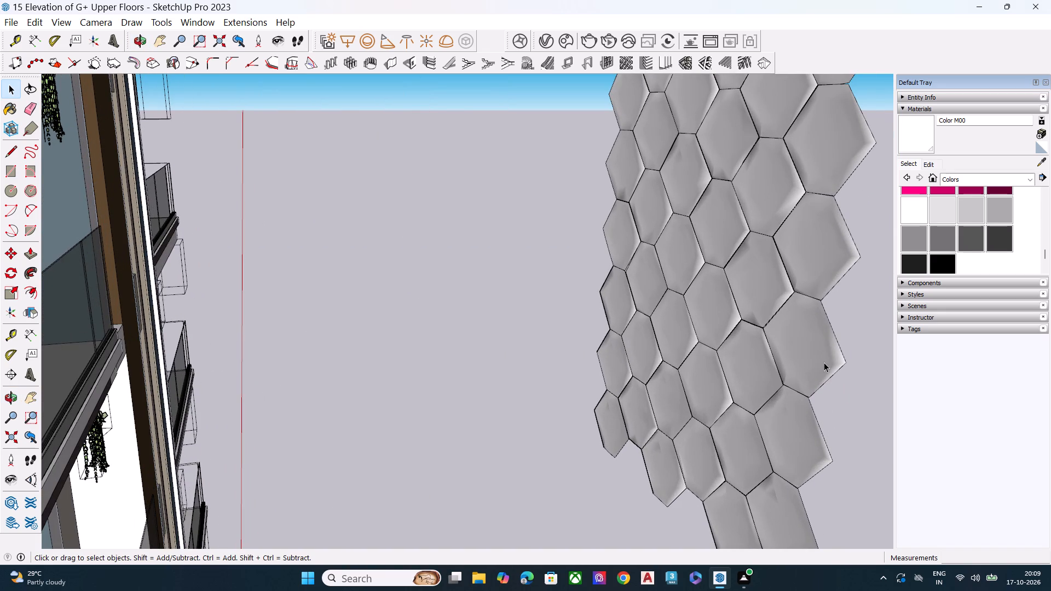
key("q")
scroll(575, 287, "down", 9)
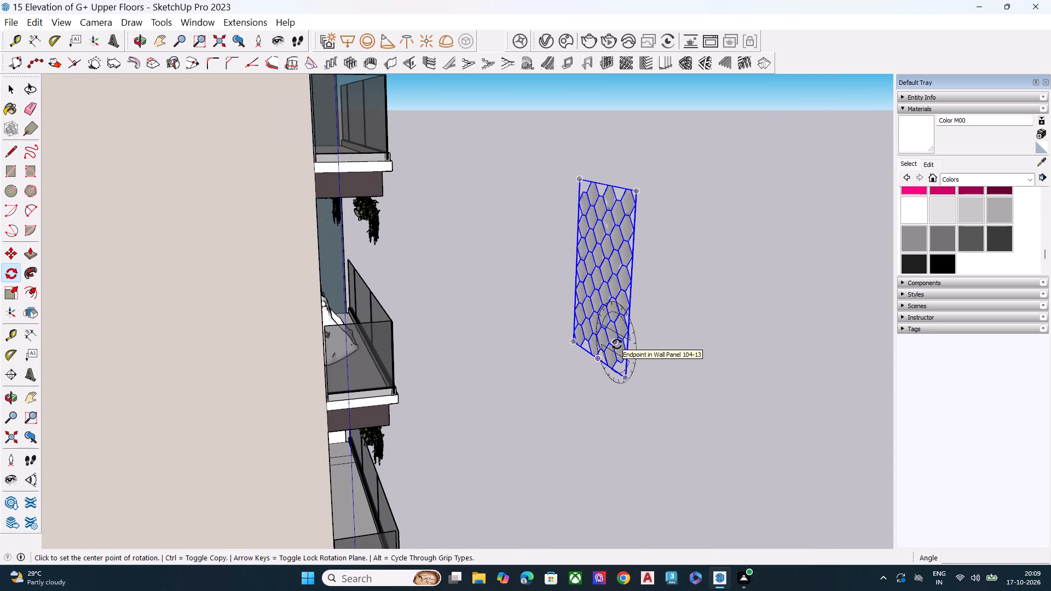
middle_click_drag(609, 411, 568, 450)
scroll(556, 455, "up", 2)
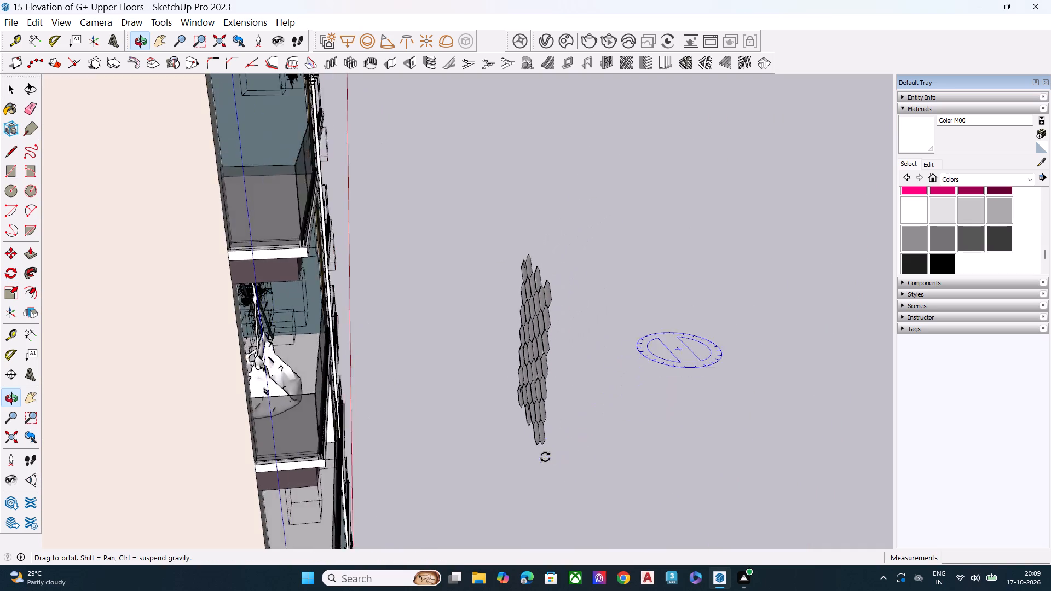
scroll(545, 457, "up", 3)
left_click(508, 414)
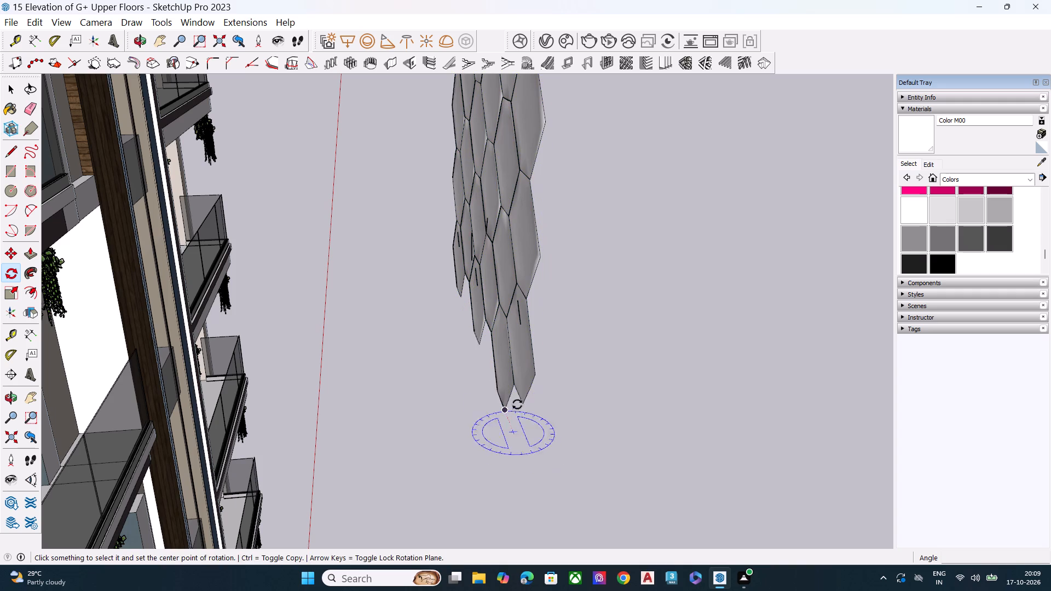
key("space")
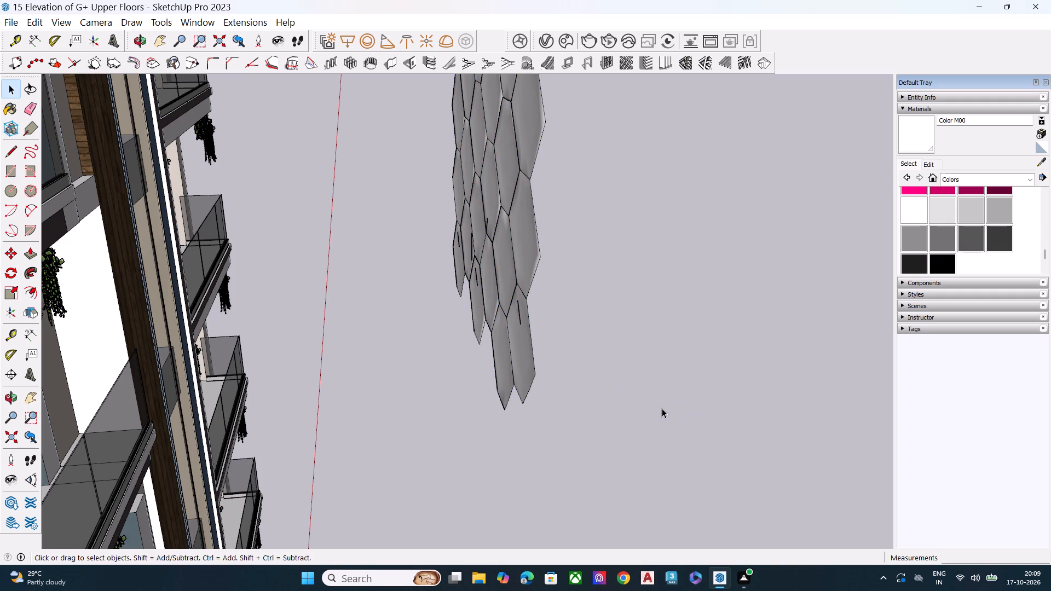
left_click(495, 288)
key("q")
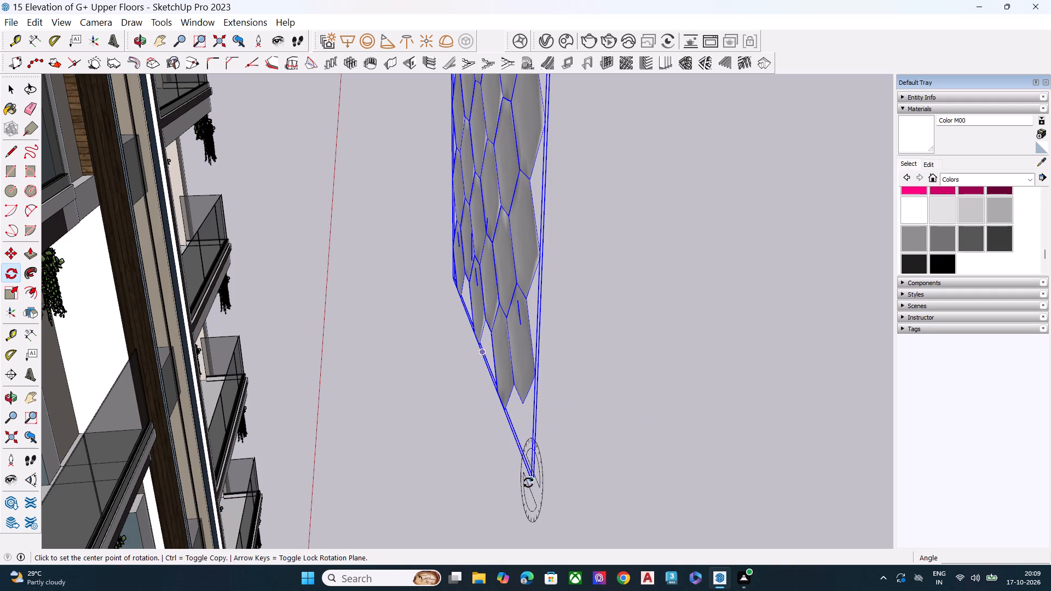
left_click(522, 483)
left_click(545, 512)
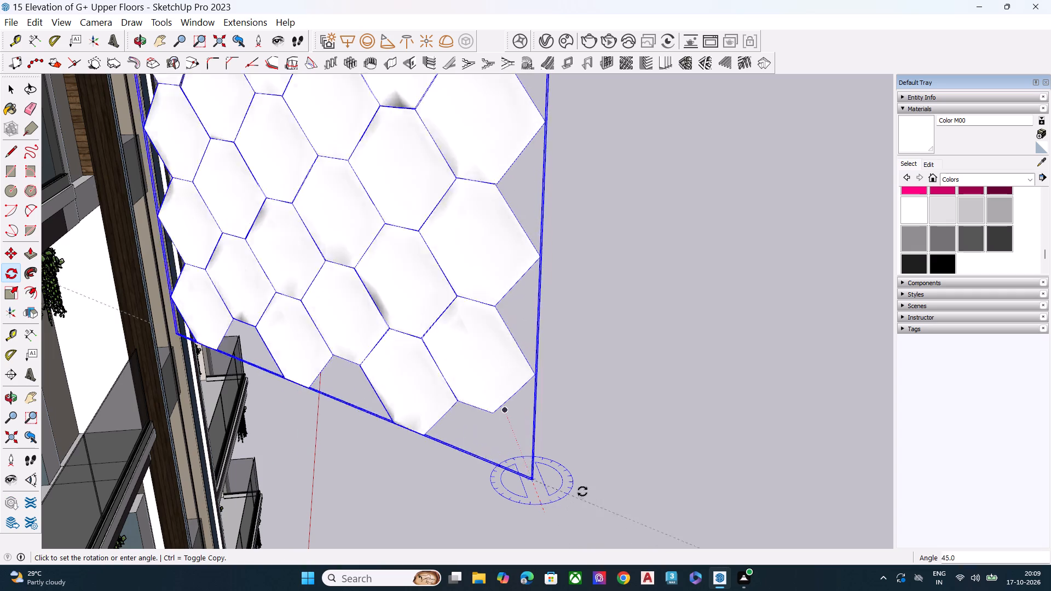
left_click(579, 473)
key("space")
Move the hexagonal wall panel from beside the building onto the hammock chair balcony's side wall, aligning its upper corner with the wall's inner top corner.
scroll(631, 407, "down", 2)
scroll(631, 407, "up", 7)
scroll(639, 404, "down", 5)
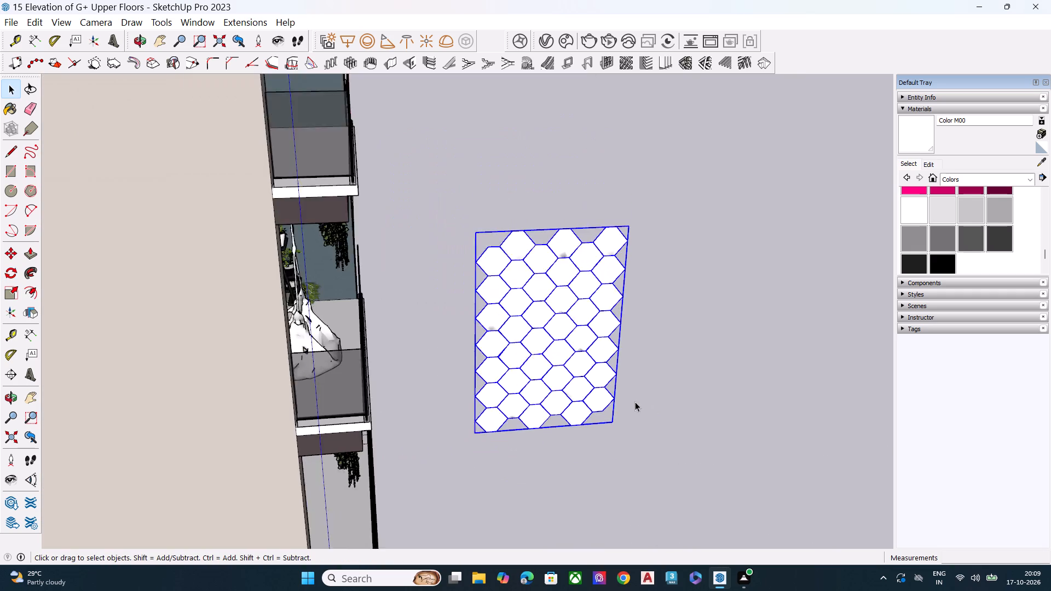
middle_click_drag(619, 392, 563, 326)
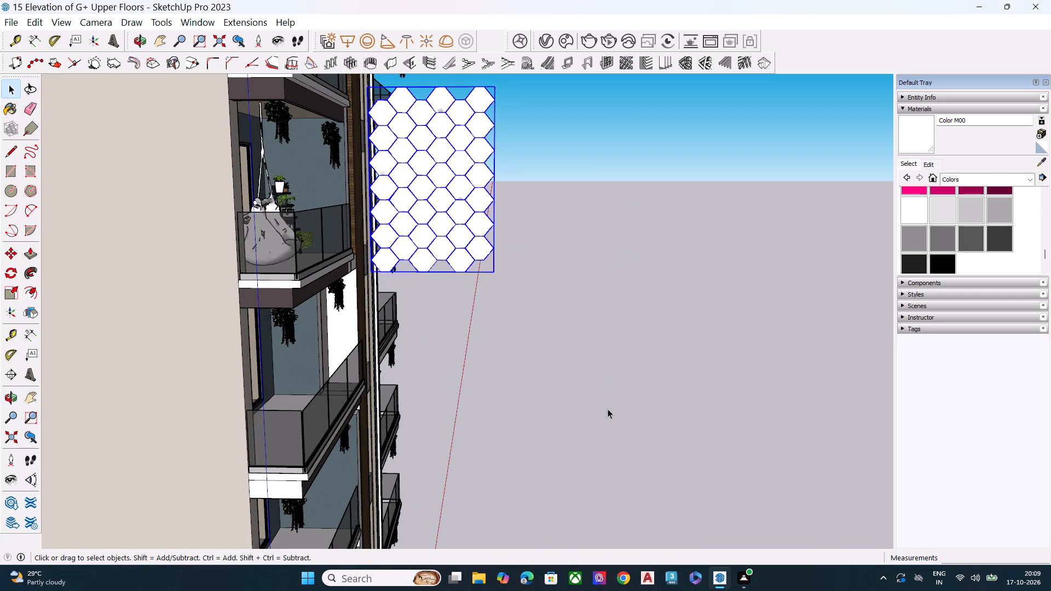
scroll(449, 115, "up", 6)
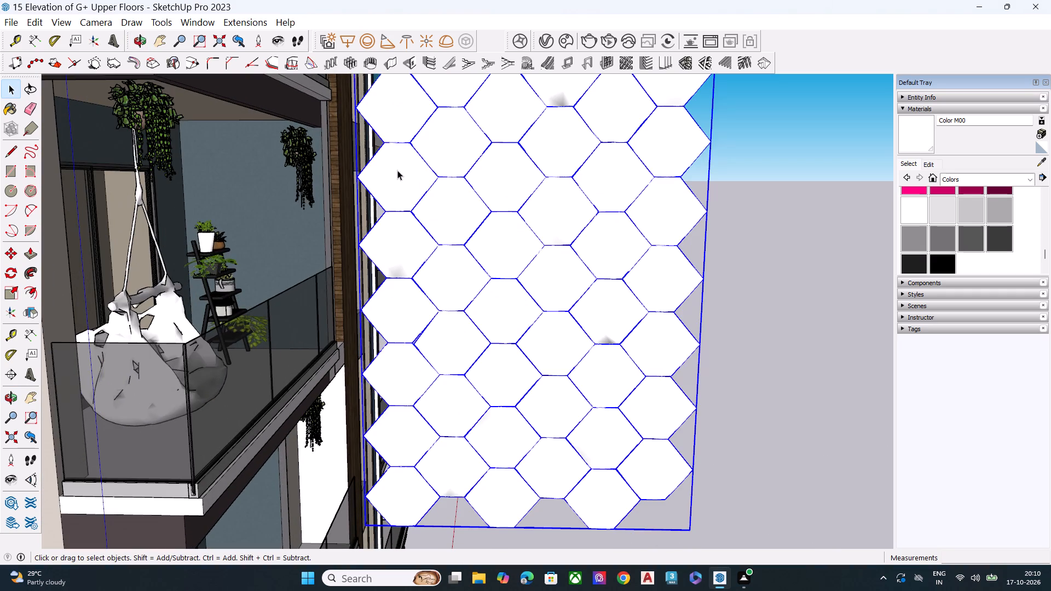
middle_click_drag(407, 181, 449, 259)
key("m")
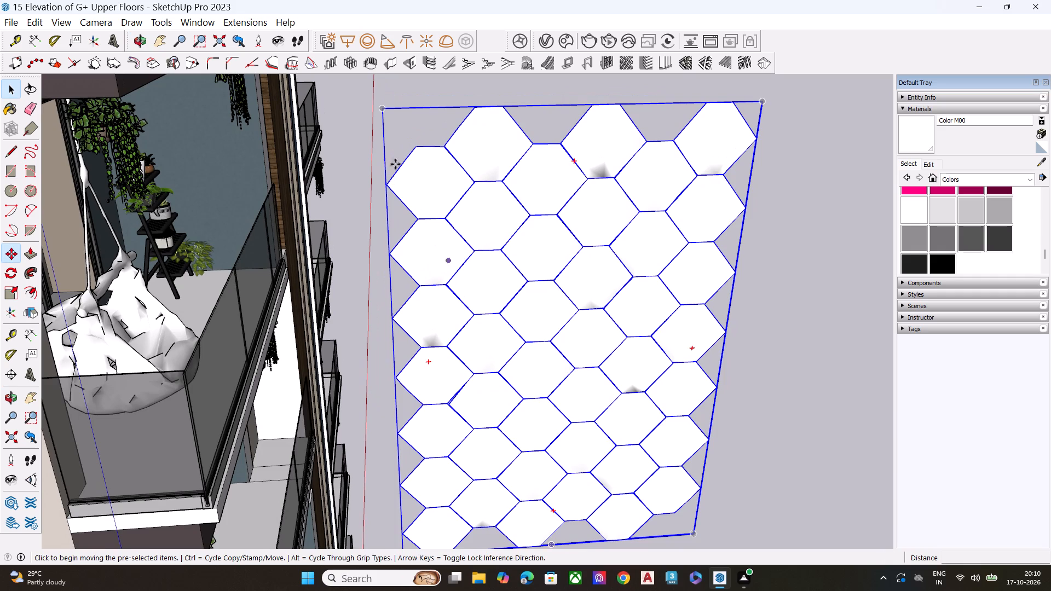
left_click(382, 109)
scroll(518, 96, "down", 4)
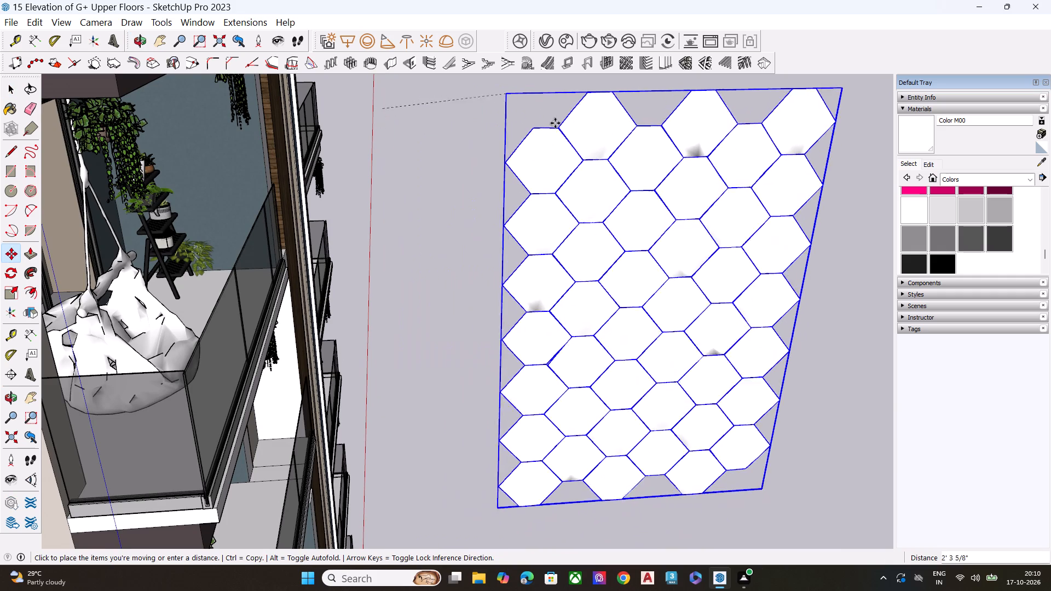
scroll(555, 123, "down", 3)
middle_click_drag(461, 224, 360, 148)
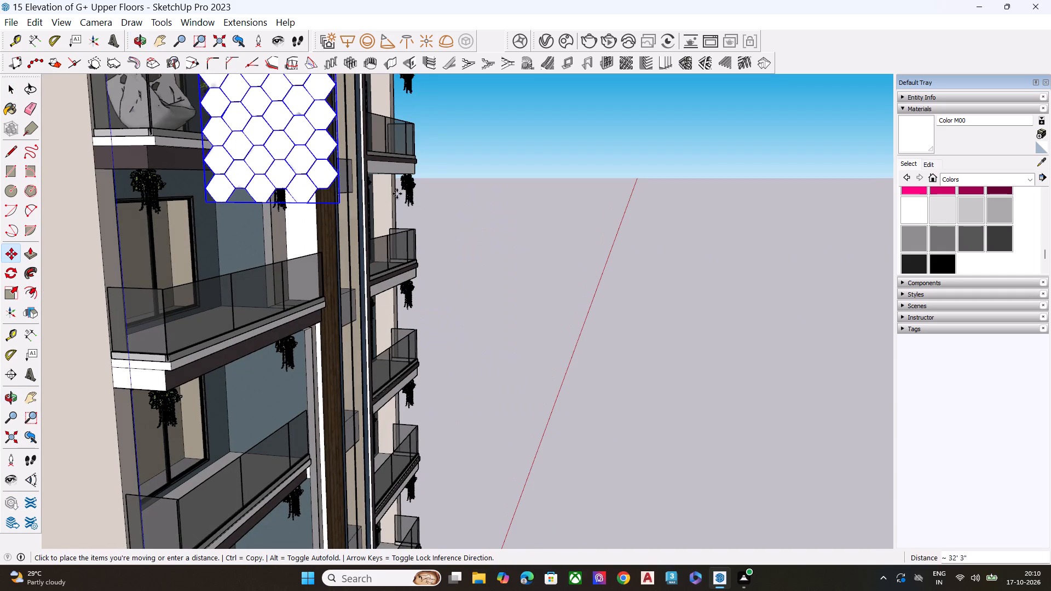
scroll(473, 264, "down", 12)
scroll(498, 290, "up", 1)
scroll(498, 290, "down", 2)
scroll(411, 171, "up", 5)
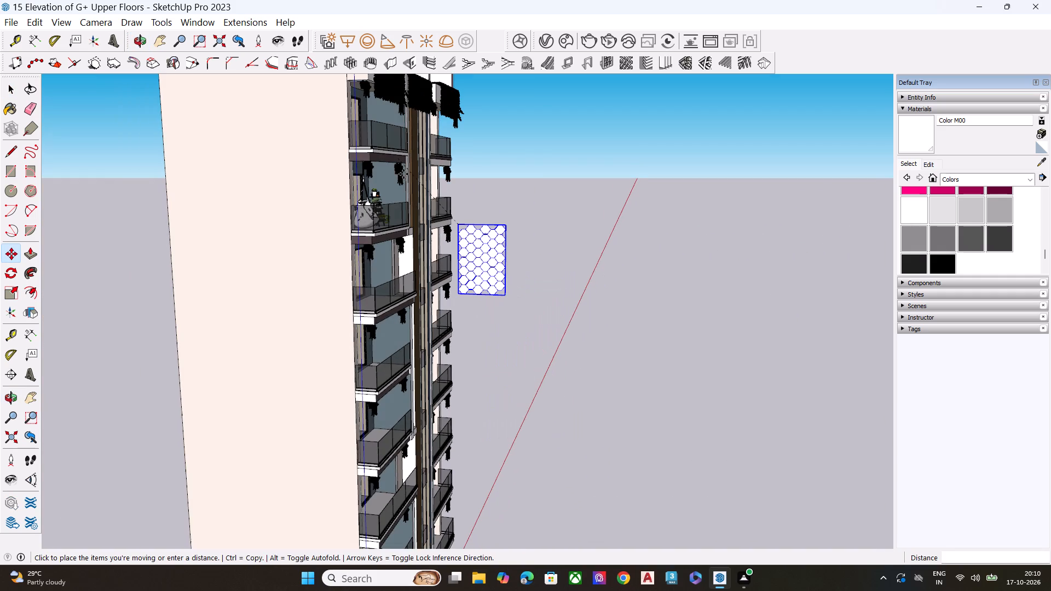
scroll(403, 174, "up", 16)
scroll(388, 175, "down", 1)
scroll(388, 175, "up", 5)
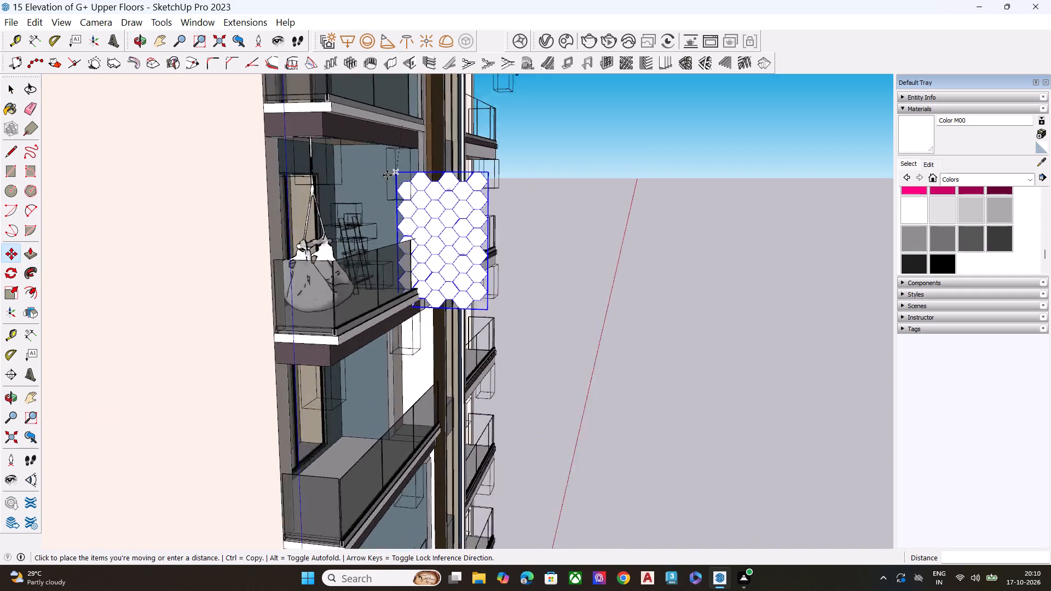
scroll(387, 175, "up", 10)
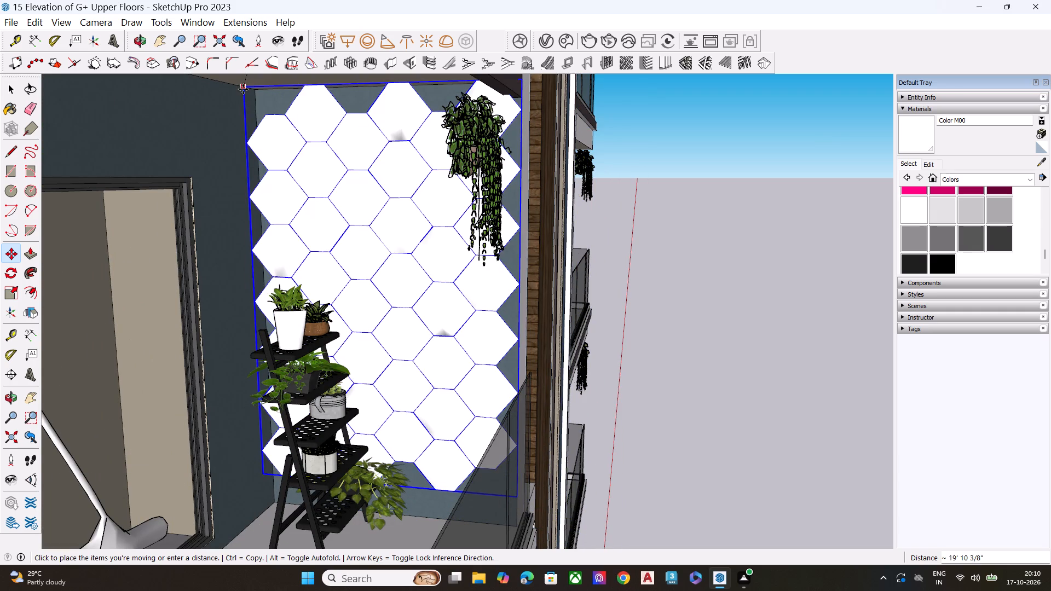
left_click(247, 88)
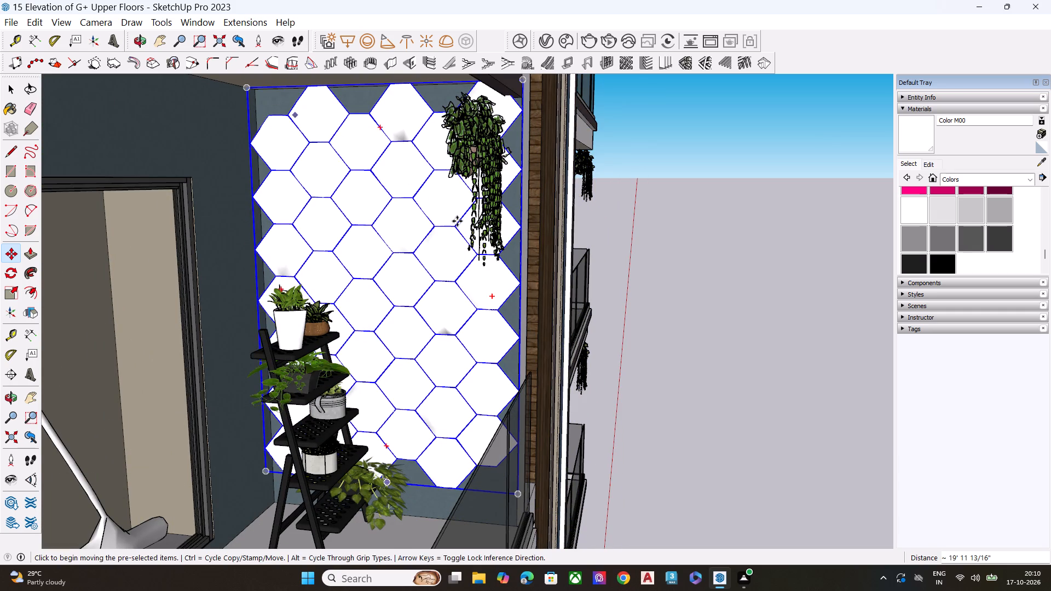
Scale the hexagonal wall panel's thickness along the green axis by about 6.00 to give the tiles more relief.
middle_click_drag(477, 239, 255, 245)
scroll(257, 240, "up", 8)
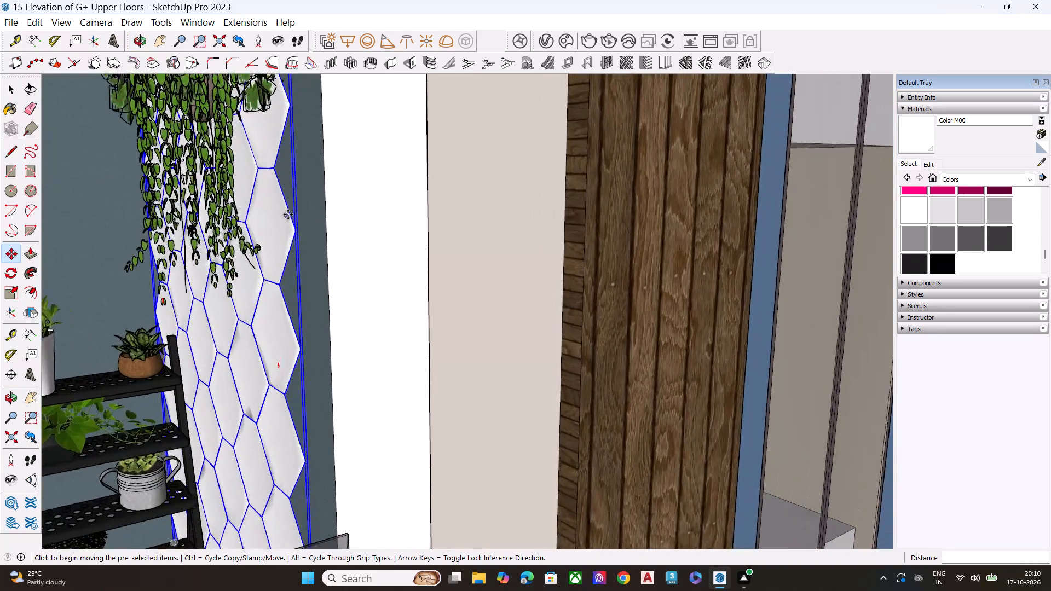
scroll(288, 215, "down", 7)
middle_click_drag(295, 292, 262, 323)
key("s")
middle_click_drag(222, 309, 219, 311)
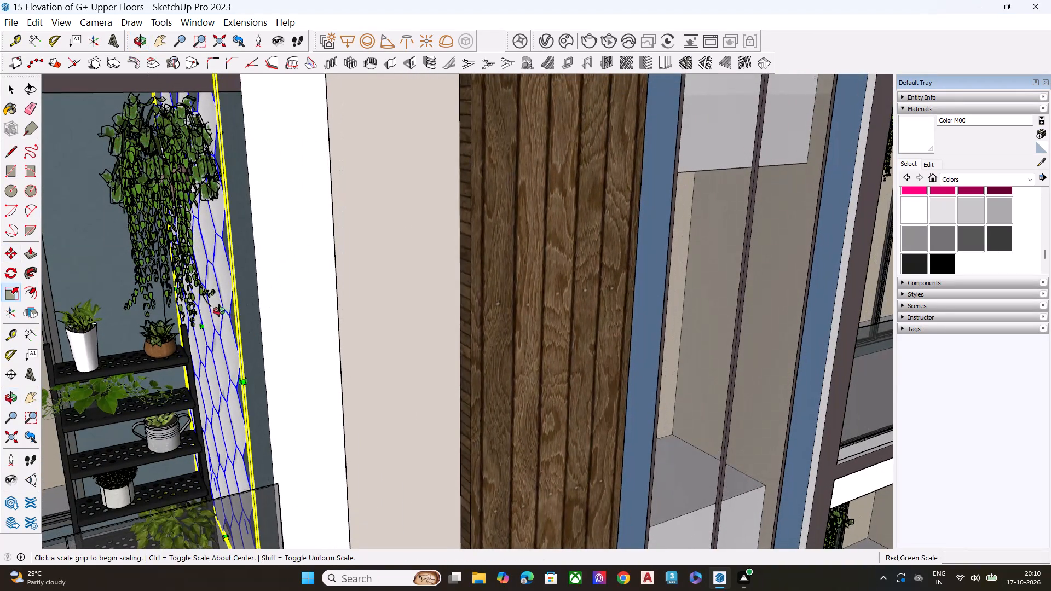
middle_click_drag(219, 311, 204, 323)
scroll(205, 323, "up", 7)
middle_click_drag(198, 340, 162, 363)
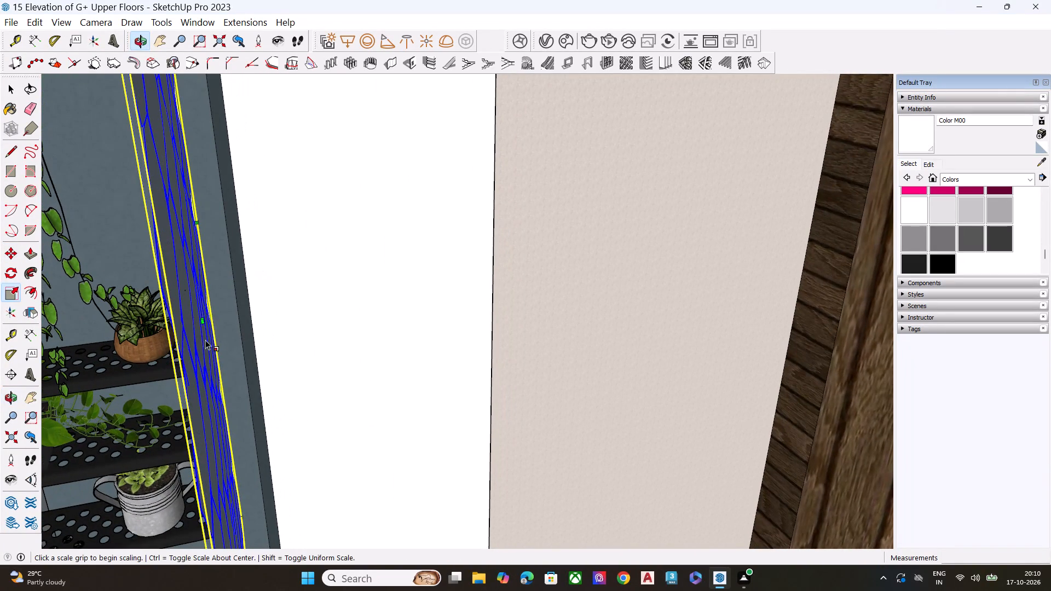
left_click(205, 318)
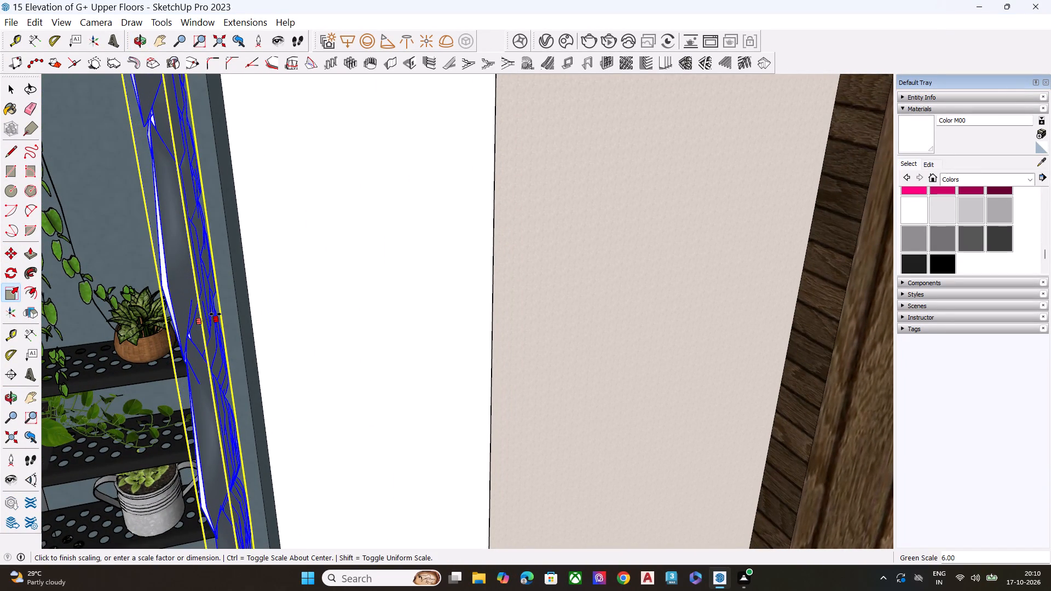
left_click(215, 314)
key("space")
Move the wall panel by its lower outer corner down to the balcony floor at the outer end of the side wall.
scroll(280, 292, "down", 5)
middle_click_drag(305, 296, 402, 234)
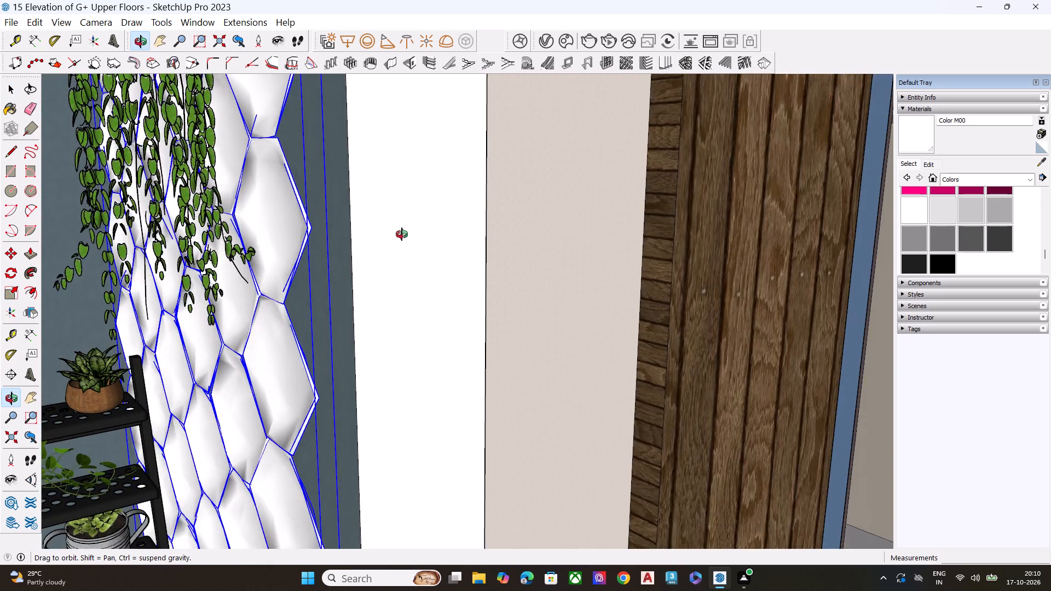
middle_click_drag(402, 234, 356, 209)
scroll(295, 161, "down", 3)
scroll(290, 160, "up", 1)
scroll(290, 160, "down", 5)
scroll(284, 162, "up", 1)
scroll(284, 162, "down", 3)
scroll(284, 162, "up", 1)
scroll(284, 162, "down", 3)
scroll(284, 162, "up", 1)
scroll(284, 162, "down", 1)
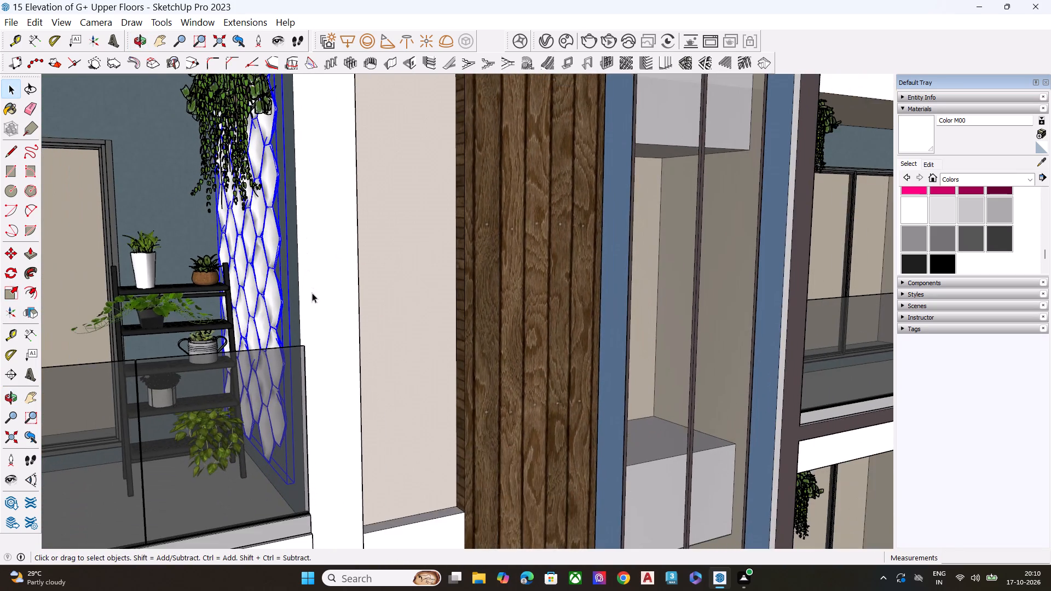
scroll(251, 213, "down", 1)
scroll(251, 213, "up", 1)
scroll(251, 213, "down", 3)
scroll(267, 342, "up", 6)
scroll(268, 343, "down", 1)
scroll(268, 344, "up", 4)
scroll(286, 396, "up", 6)
key("m")
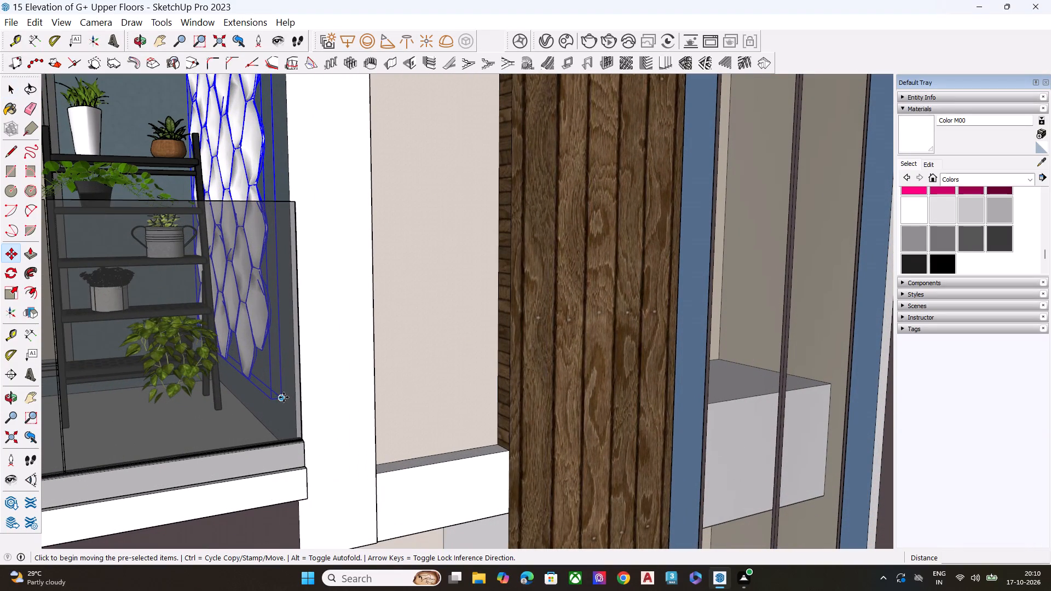
left_click(283, 400)
left_click(304, 467)
Shift the wall panel horizontally about 5 3/16" inward from the glass railing along the side wall, and deselect it.
scroll(328, 372, "up", 1)
middle_click_drag(328, 372, 648, 418)
scroll(651, 496, "up", 4)
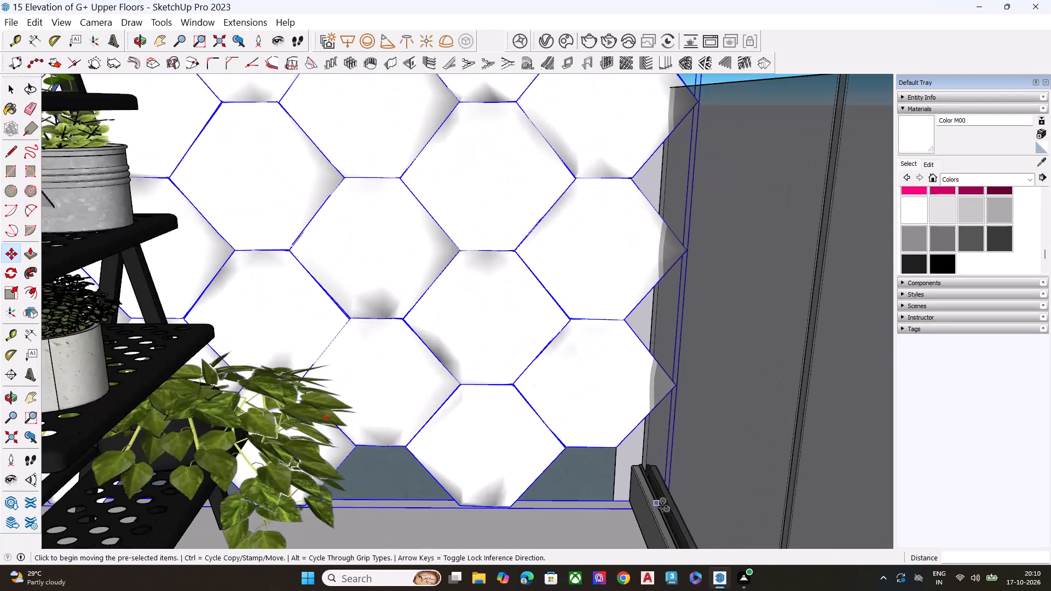
left_click(666, 500)
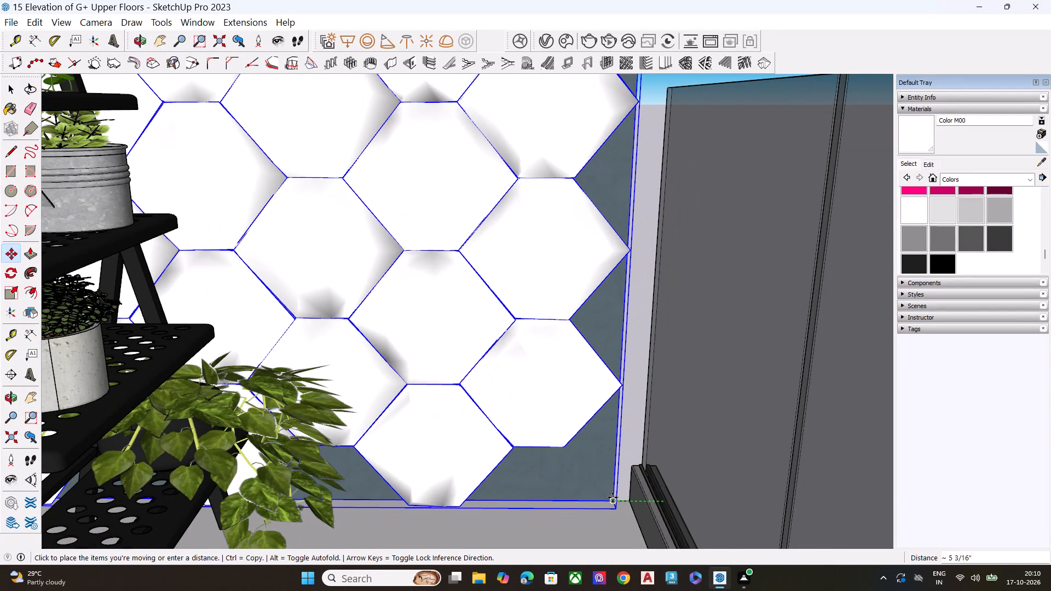
left_click(613, 497)
key("space")
scroll(567, 358, "down", 4)
left_click(741, 197)
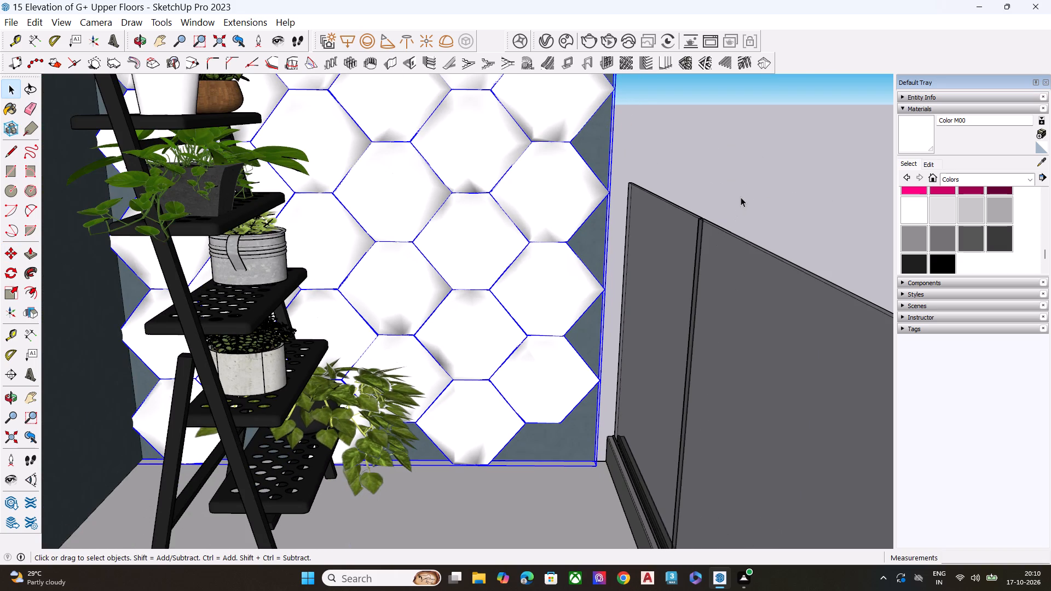
Examine the wall panel's fit behind the plant ladder and hammock chair from several angles around the balcony.
middle_click_drag(746, 195, 573, 244)
scroll(605, 190, "down", 1)
scroll(605, 190, "up", 1)
scroll(607, 190, "down", 7)
scroll(650, 277, "down", 1)
scroll(650, 277, "up", 2)
scroll(650, 277, "down", 3)
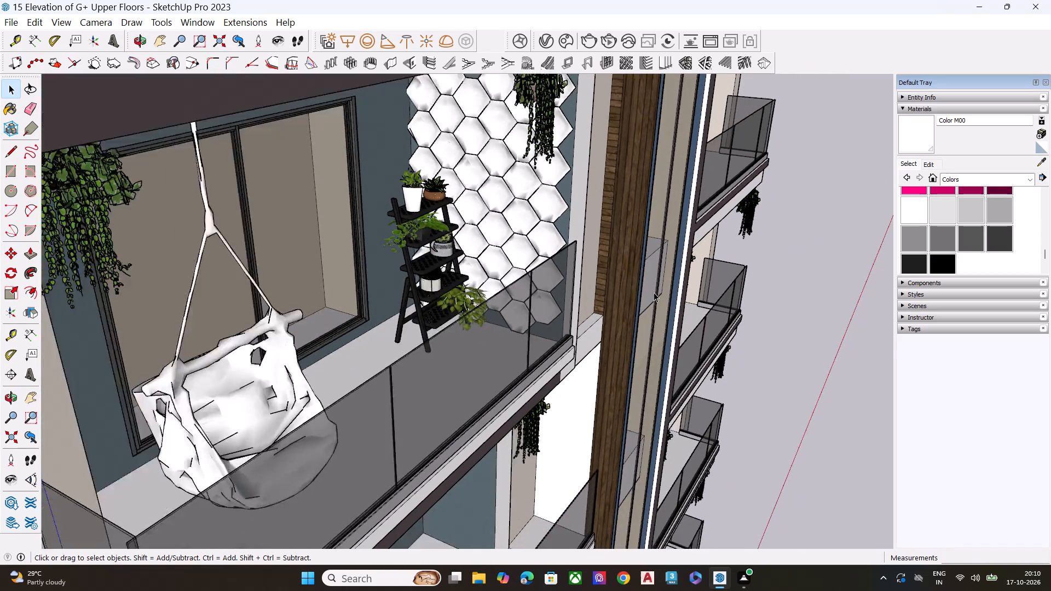
scroll(654, 292, "down", 3)
scroll(650, 318, "up", 1)
middle_click_drag(649, 317, 590, 216)
middle_click_drag(617, 241, 685, 344)
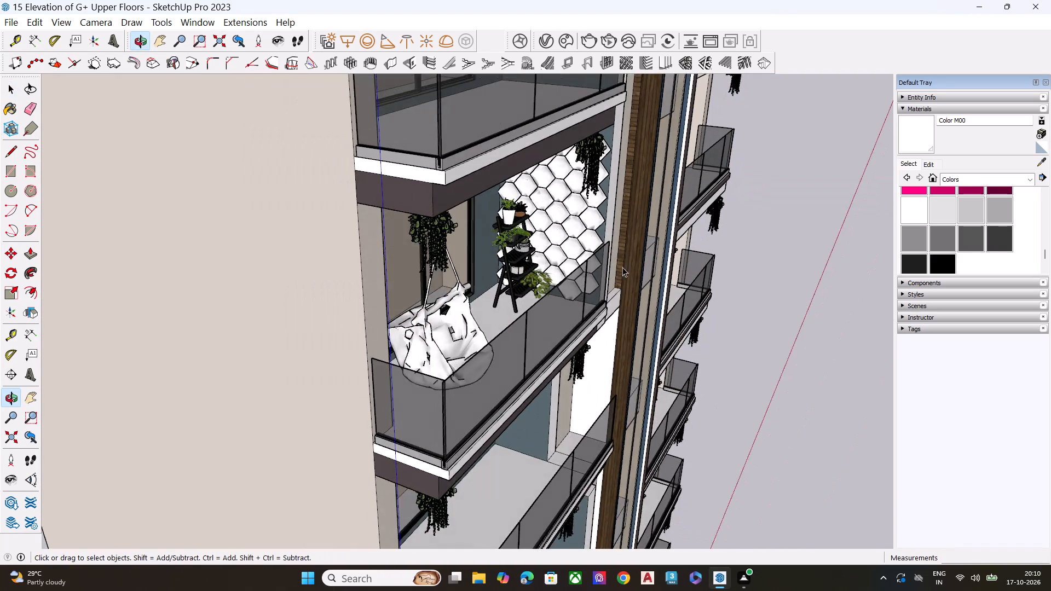
scroll(557, 214, "up", 9)
middle_click_drag(473, 190, 445, 124)
scroll(455, 130, "up", 1)
scroll(515, 184, "down", 6)
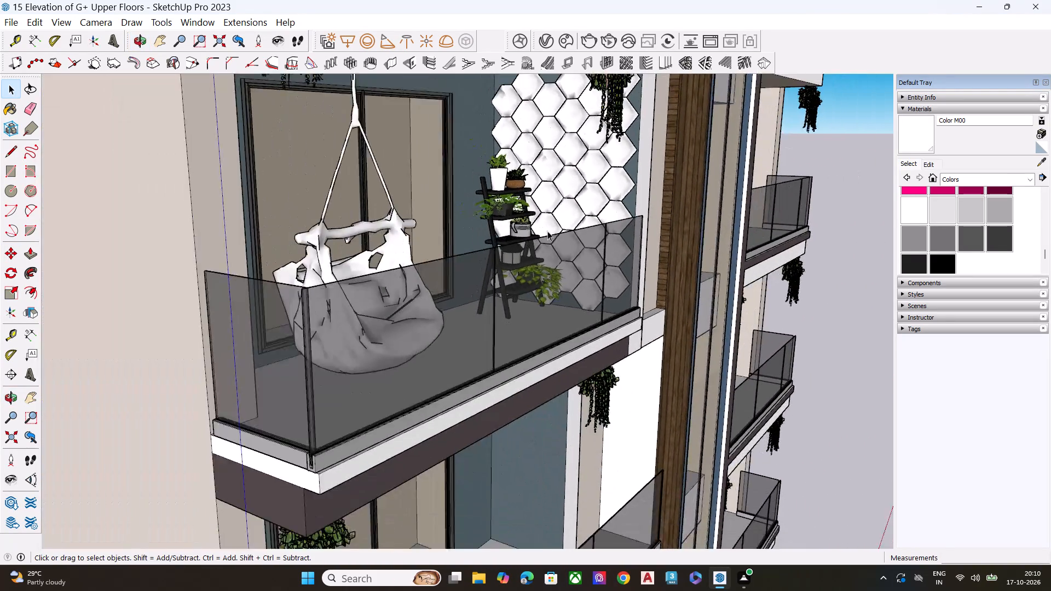
scroll(547, 231, "down", 3)
scroll(458, 134, "up", 1)
middle_click_drag(451, 132, 179, 130)
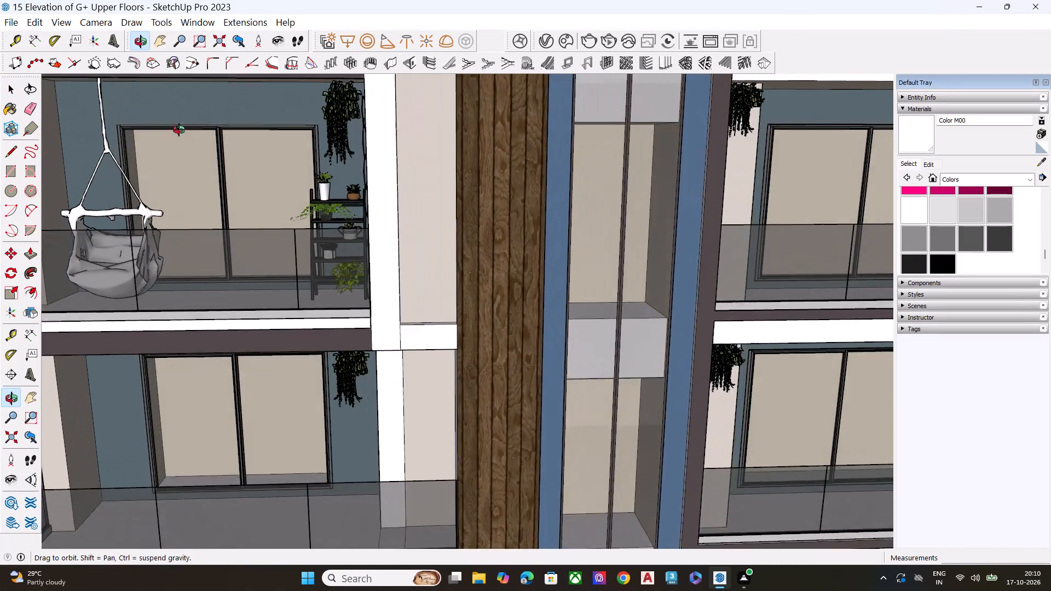
scroll(179, 130, "up", 1)
scroll(429, 163, "down", 8)
middle_click_drag(575, 280, 381, 256)
Scale the hexagonal wall panel's height upward toward the balcony ceiling by about 1.07 along the blue axis, and deselect it.
scroll(336, 187, "up", 10)
middle_click_drag(463, 179, 688, 154)
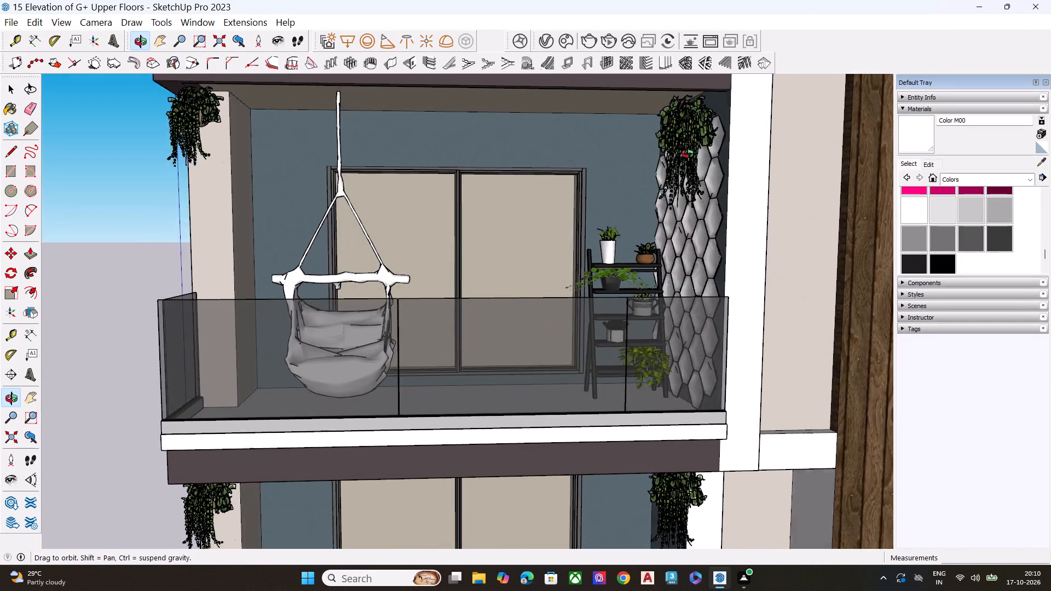
middle_click_drag(688, 154, 799, 154)
scroll(680, 242, "up", 5)
left_click(675, 247)
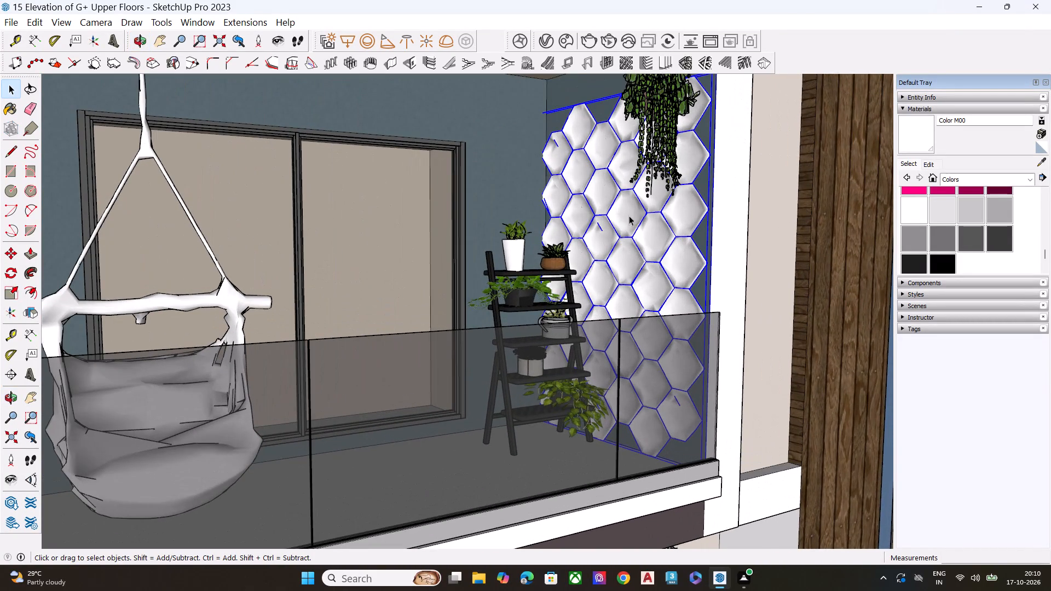
key("s")
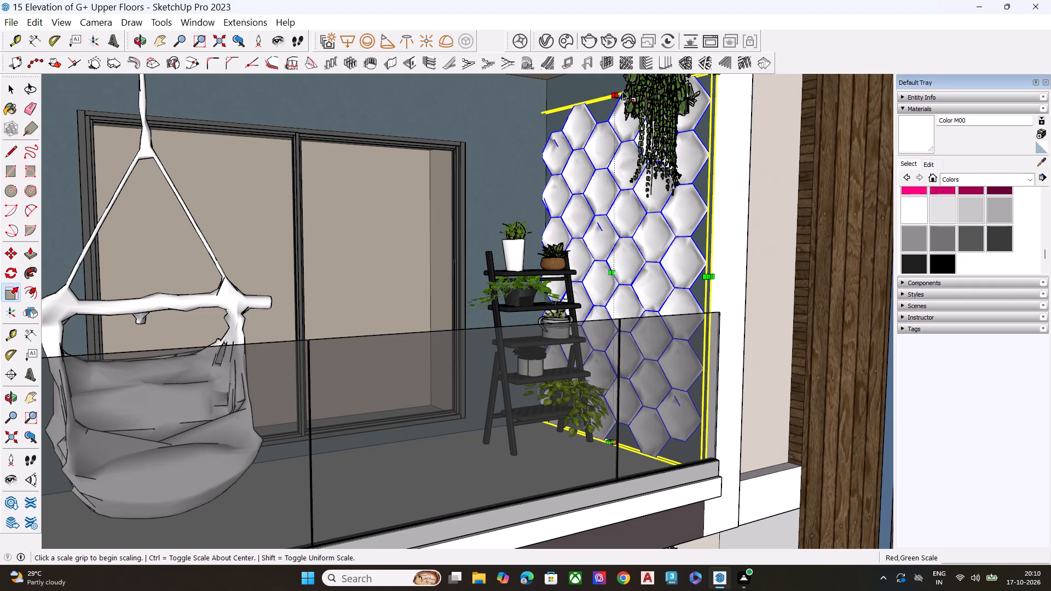
left_click(622, 91)
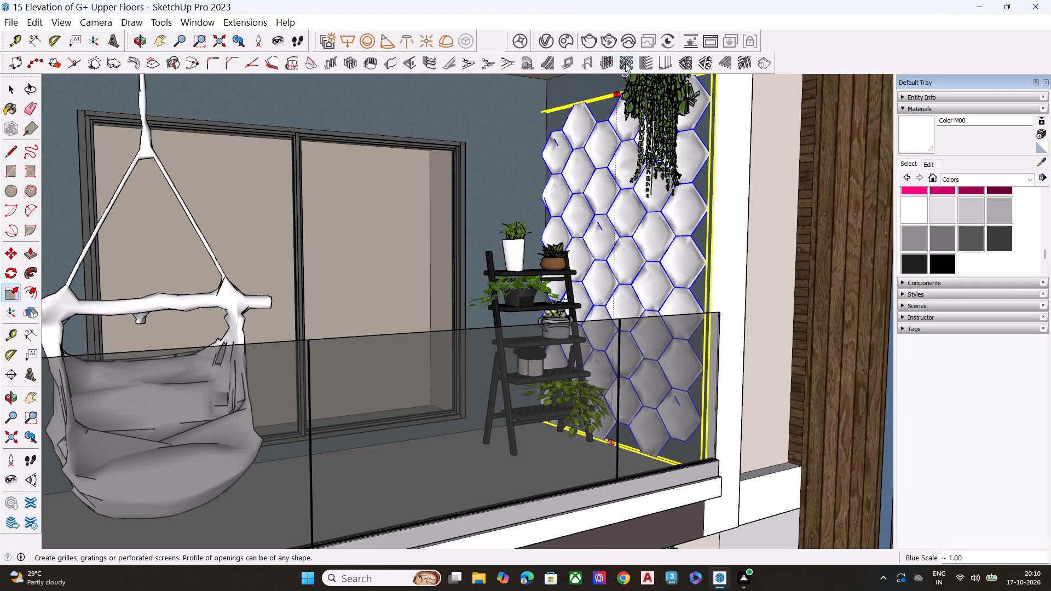
scroll(598, 103, "down", 9)
scroll(579, 168, "down", 5)
scroll(600, 114, "up", 5)
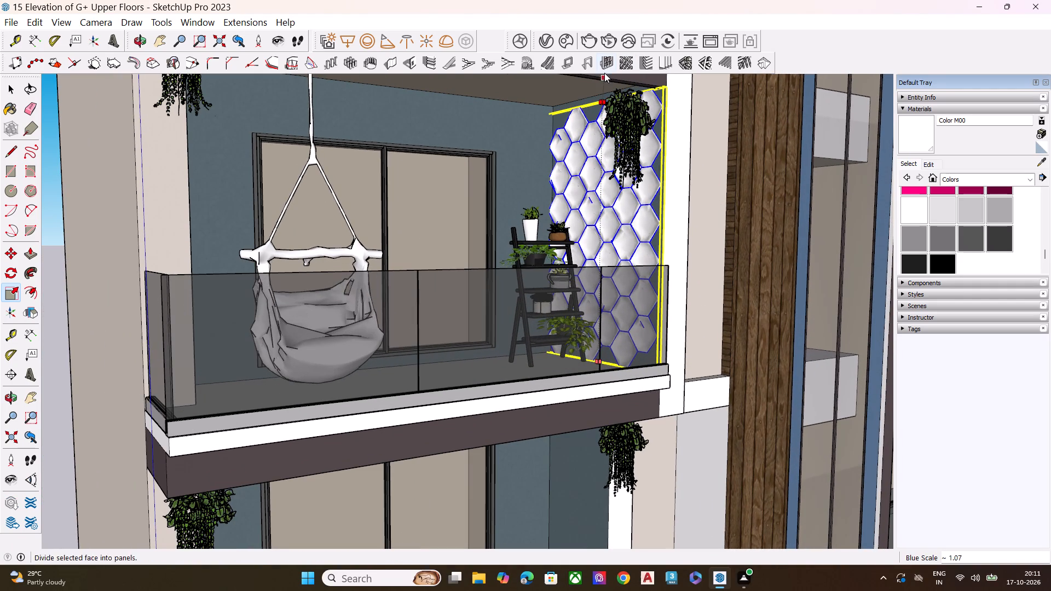
left_click(603, 76)
key("space")
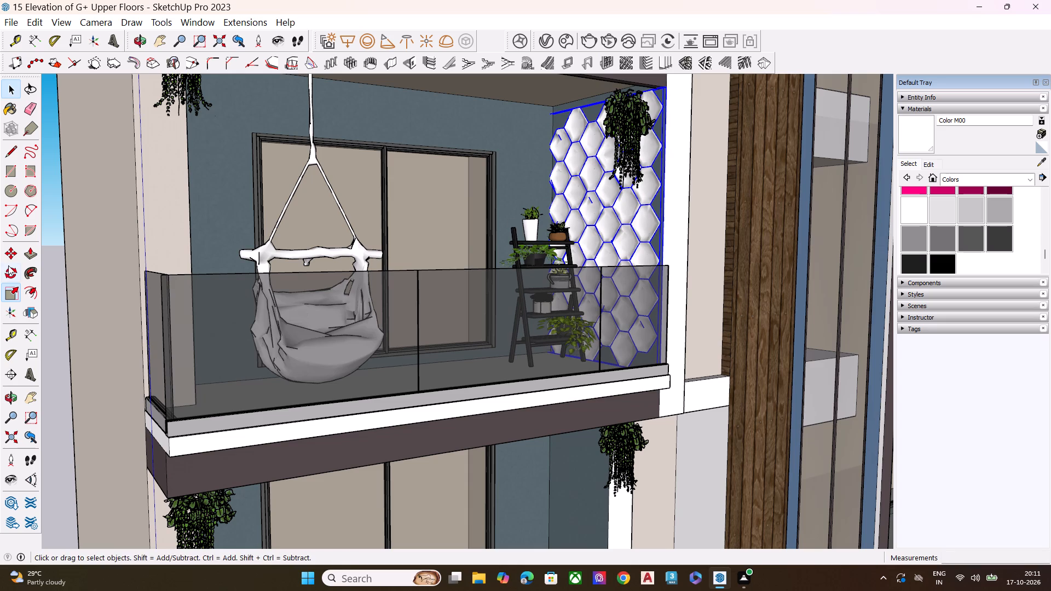
left_click(48, 266)
Examine the resized wall panel's edge and its overall look on the furnished balcony, up close and from the front of the facade.
scroll(443, 270, "down", 4)
middle_click_drag(584, 270, 599, 259)
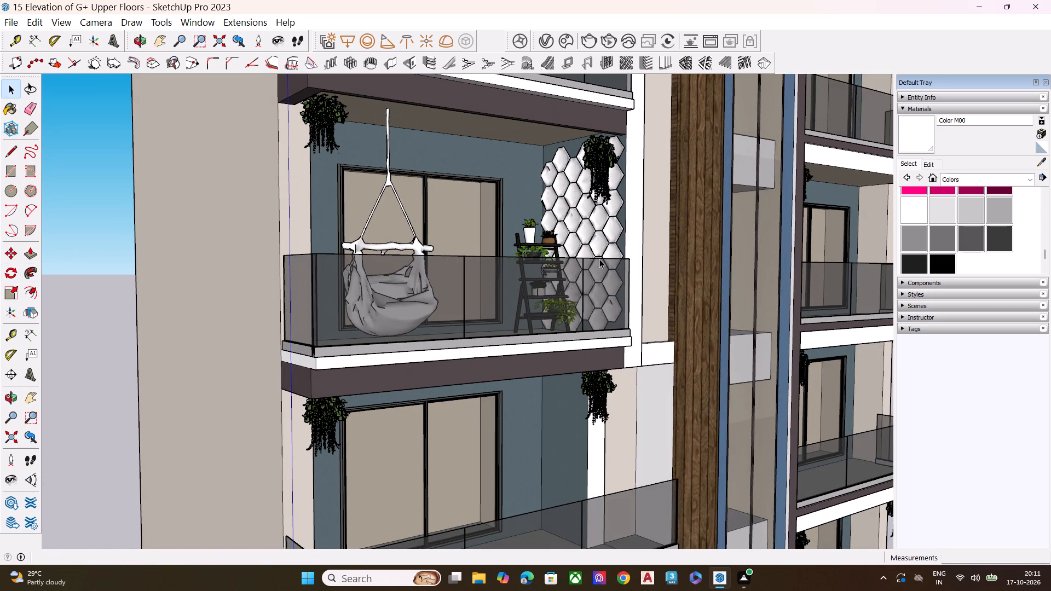
scroll(558, 245, "down", 2)
middle_click_drag(542, 248, 424, 243)
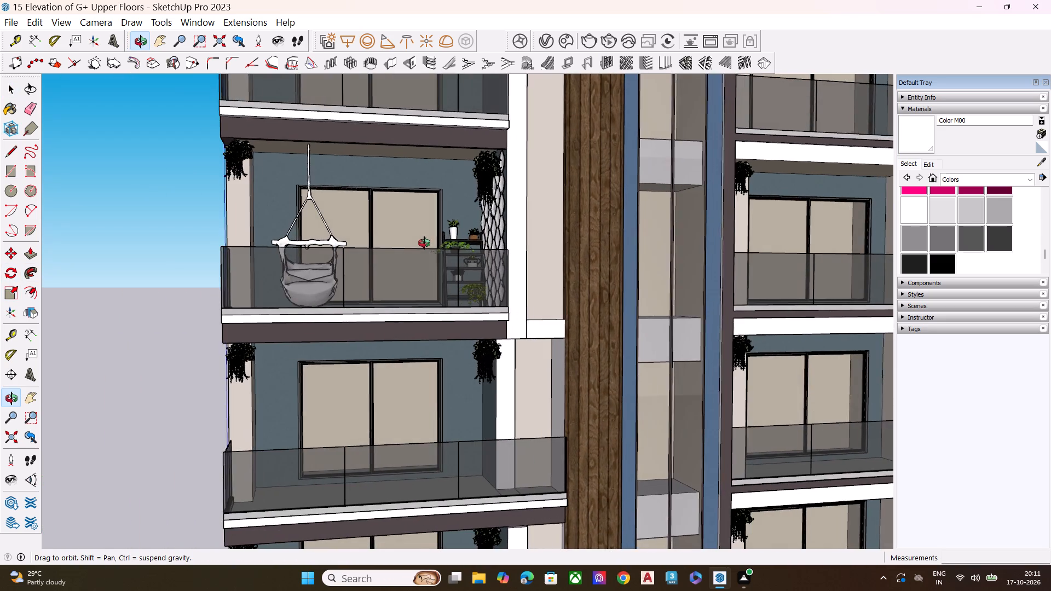
middle_click_drag(424, 243, 435, 250)
scroll(496, 213, "up", 4)
scroll(512, 205, "down", 1)
scroll(517, 204, "up", 15)
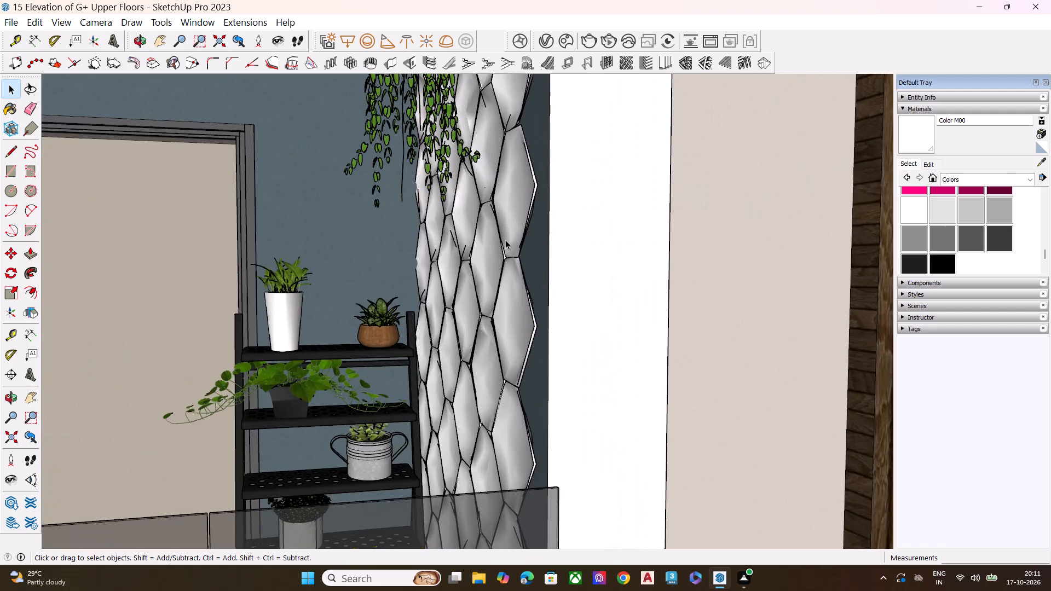
middle_click_drag(505, 240, 455, 277)
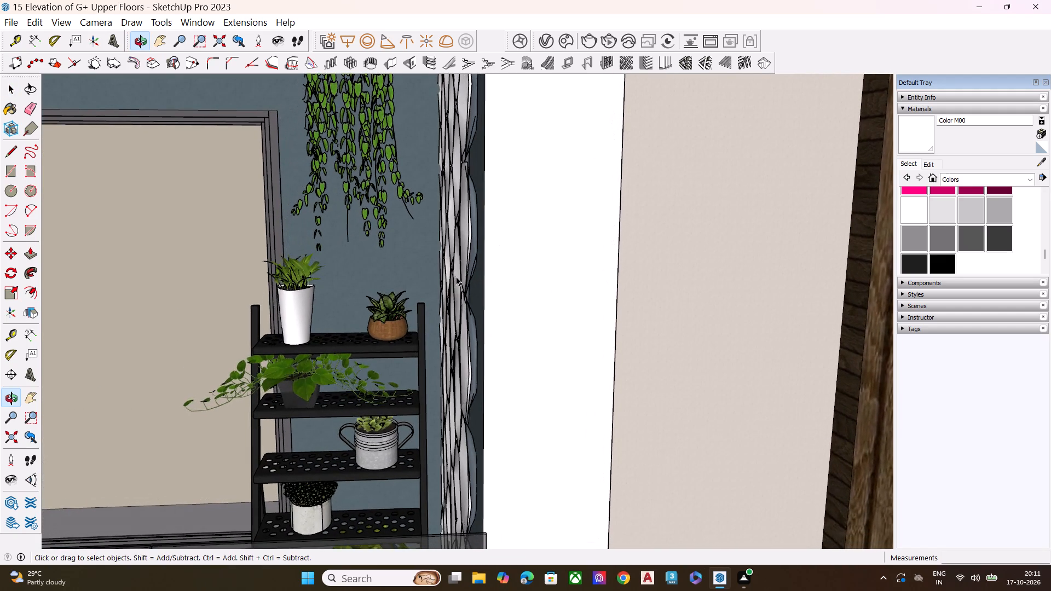
key("space")
scroll(451, 279, "down", 8)
middle_click_drag(453, 273, 595, 205)
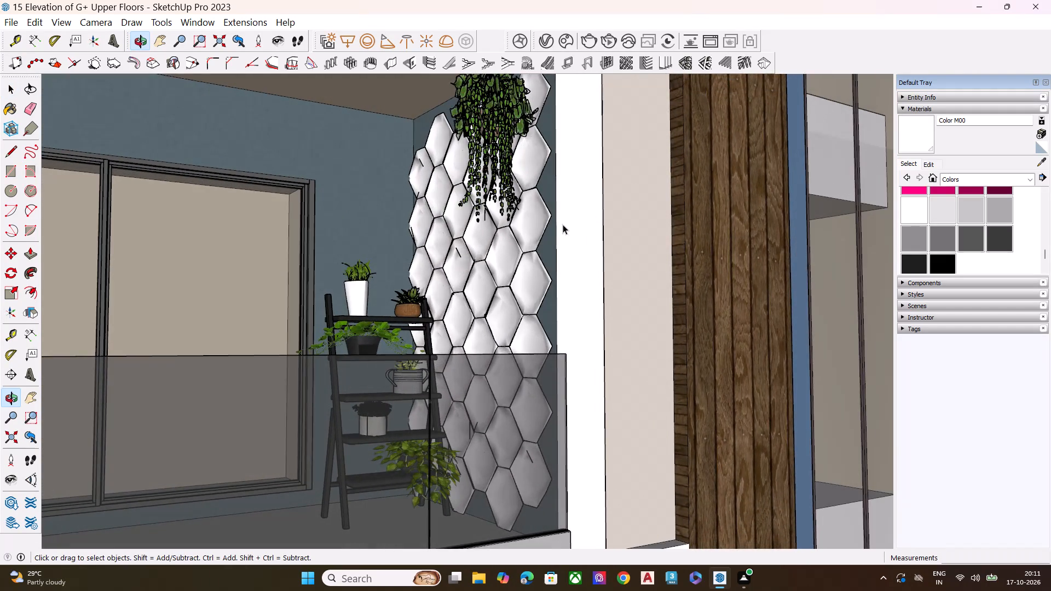
scroll(557, 228, "down", 17)
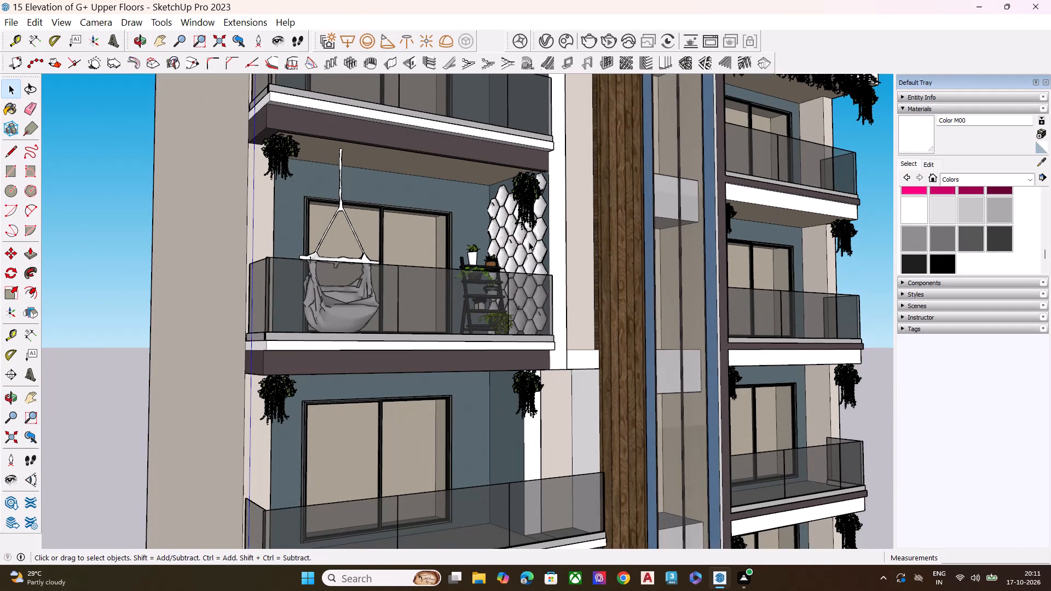
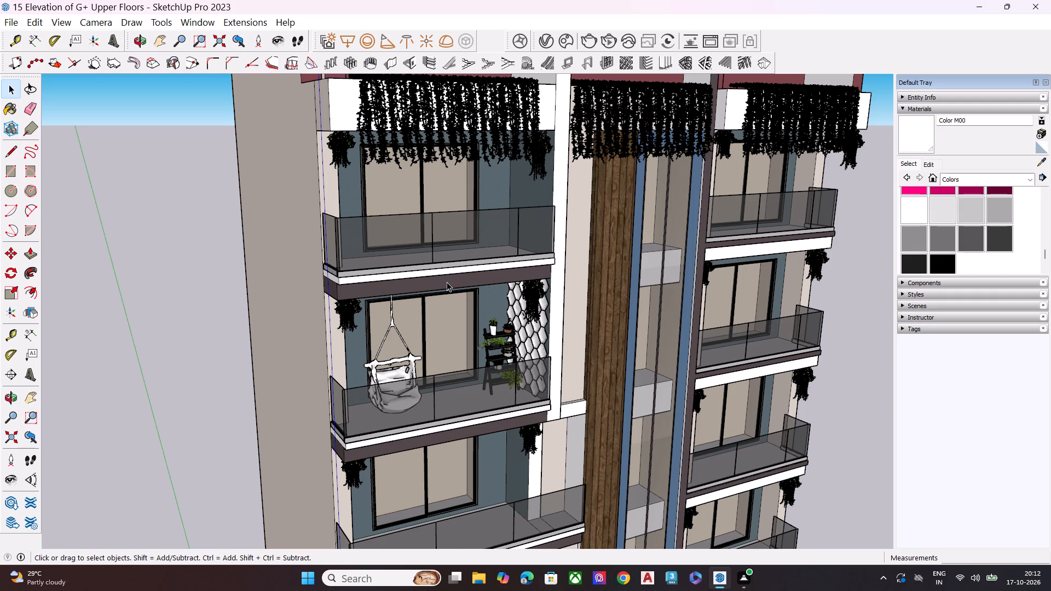
Examine the hammock chair, plant ladder and hexagonal wall panel on the furnished balcony from several angles.
scroll(447, 282, "down", 4)
middle_click_drag(462, 332, 461, 261)
scroll(451, 275, "up", 2)
scroll(407, 306, "down", 1)
scroll(392, 316, "up", 7)
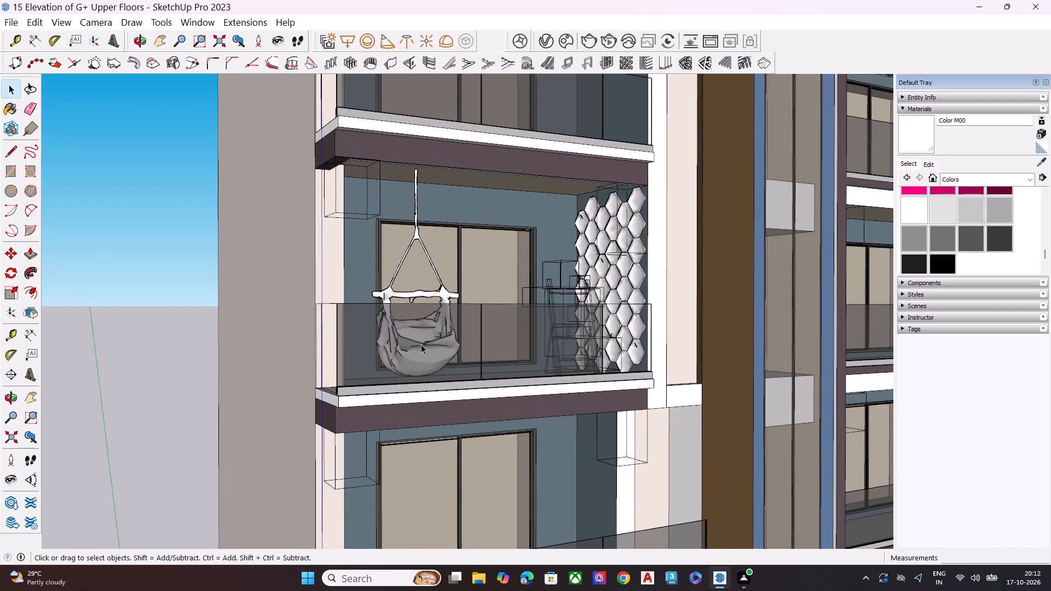
scroll(421, 345, "up", 8)
scroll(421, 345, "down", 4)
middle_click_drag(507, 311, 500, 336)
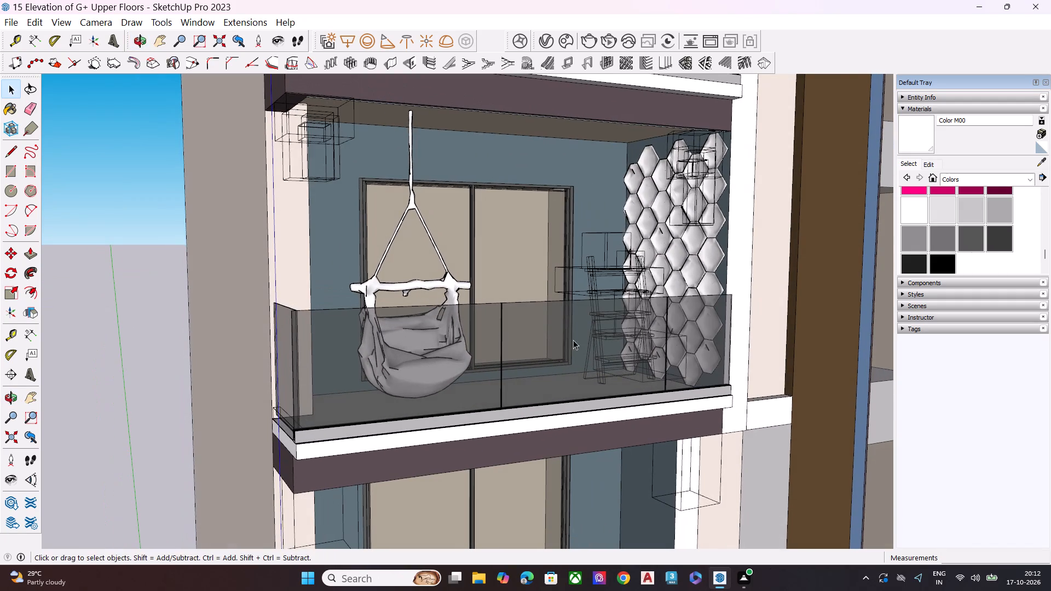
middle_click_drag(584, 340, 534, 312)
left_click(168, 315)
middle_click_drag(462, 345, 586, 327)
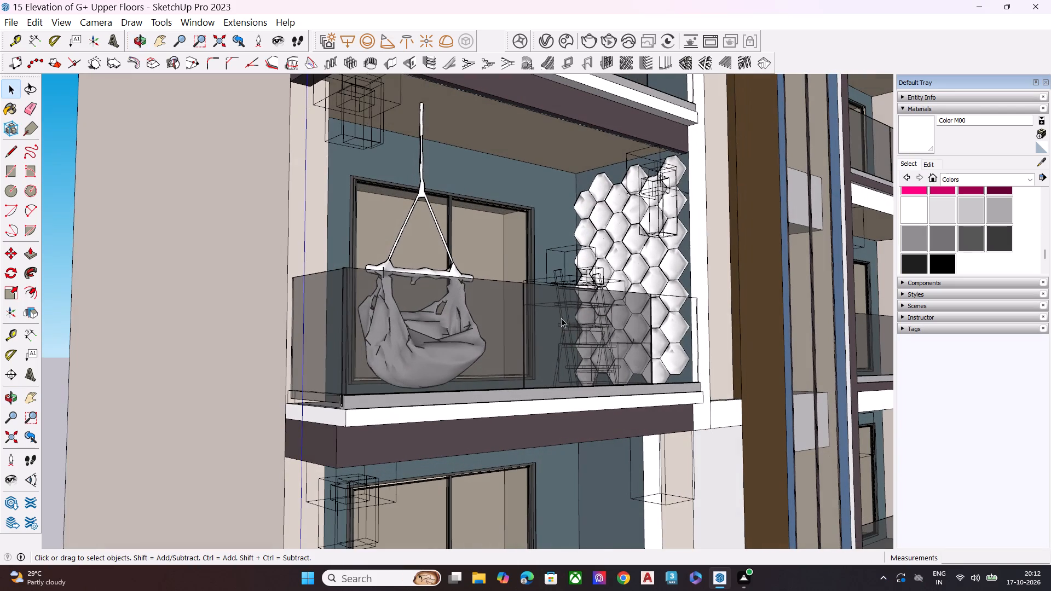
left_click(59, 280)
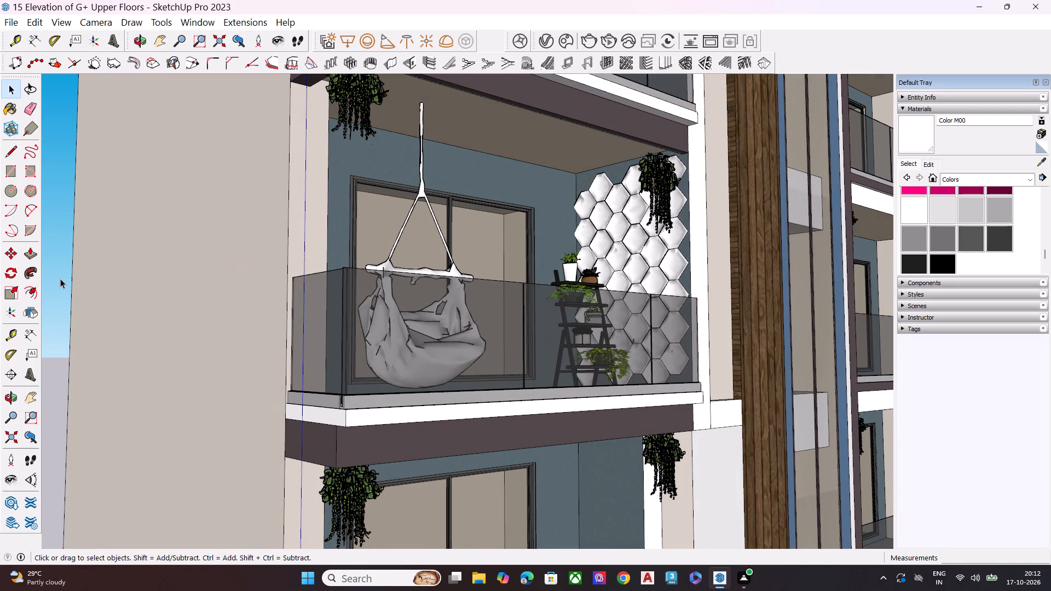
middle_click_drag(391, 327, 400, 380)
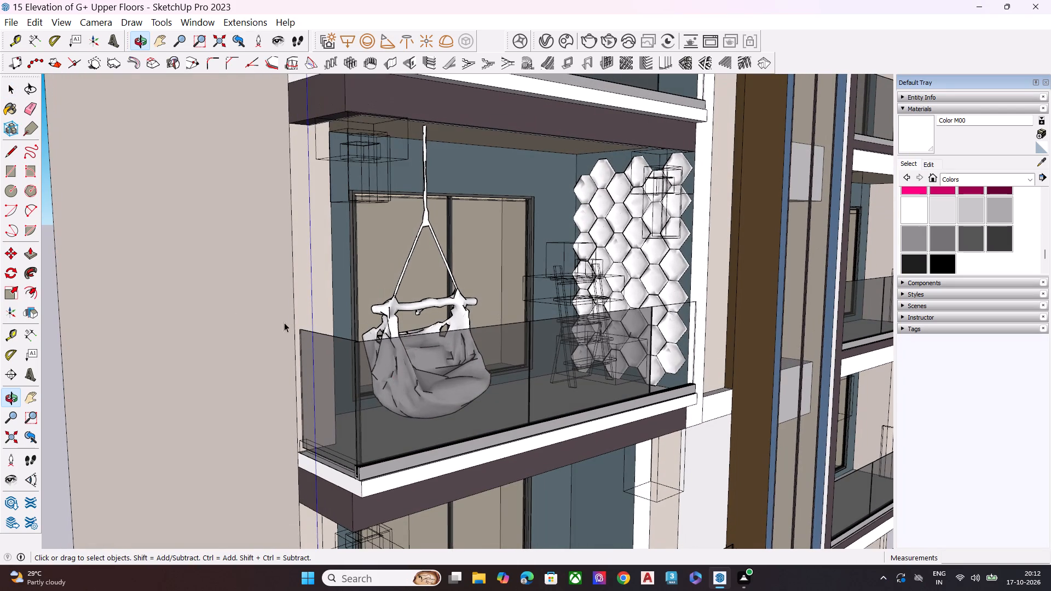
left_click(53, 404)
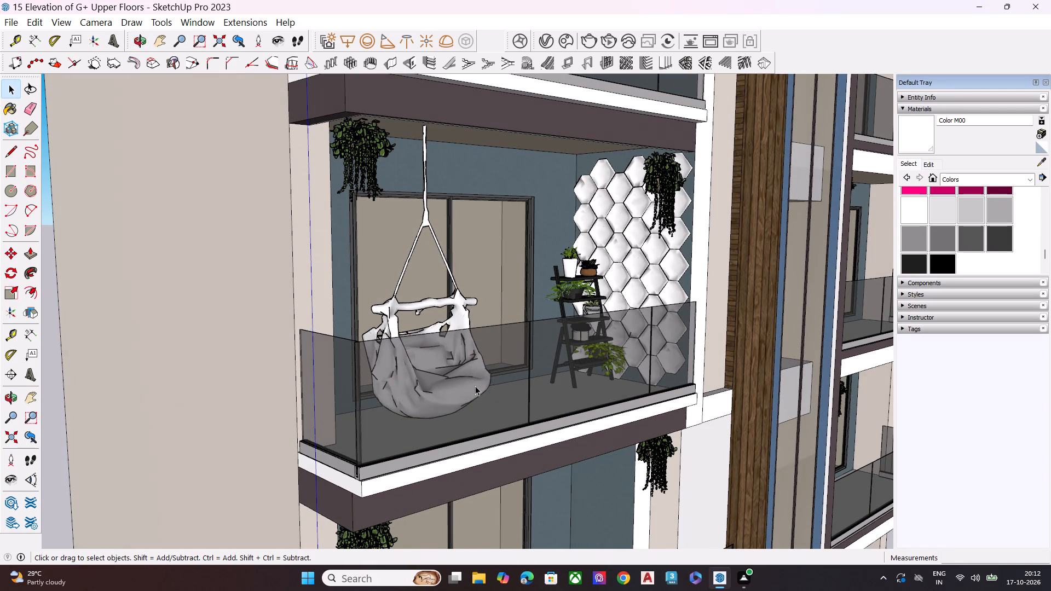
Examine the furnished balcony from below and from the front, along with the neighbouring balconies of the facade.
middle_click_drag(475, 386, 460, 399)
scroll(510, 426, "down", 1)
scroll(511, 427, "up", 1)
scroll(512, 430, "down", 6)
middle_click_drag(493, 400, 486, 281)
scroll(486, 281, "up", 2)
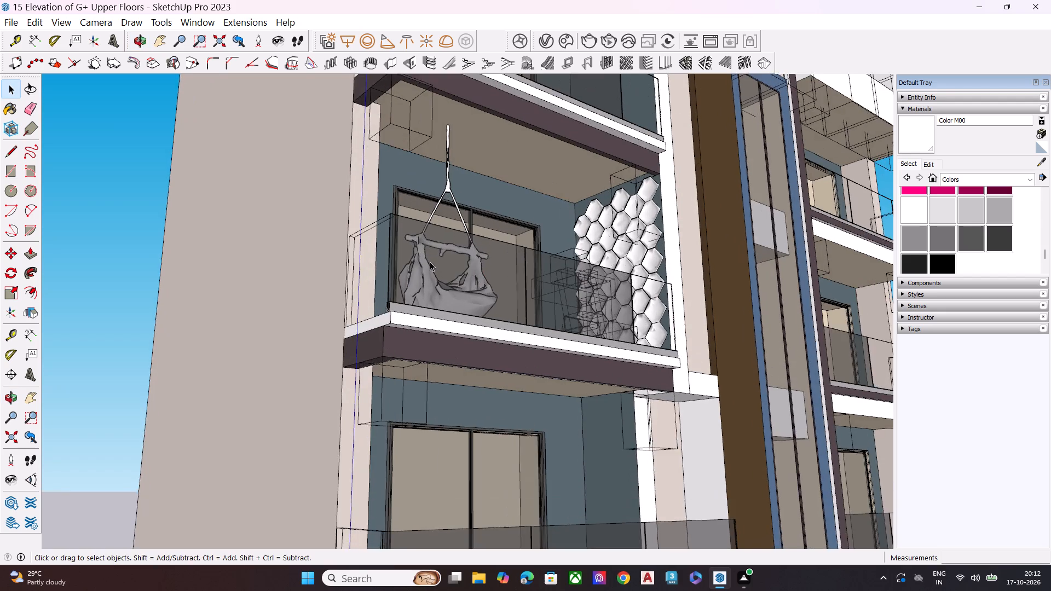
scroll(436, 283, "down", 1)
middle_click_drag(471, 451, 478, 484)
scroll(478, 484, "down", 1)
scroll(453, 198, "up", 5)
scroll(392, 186, "down", 5)
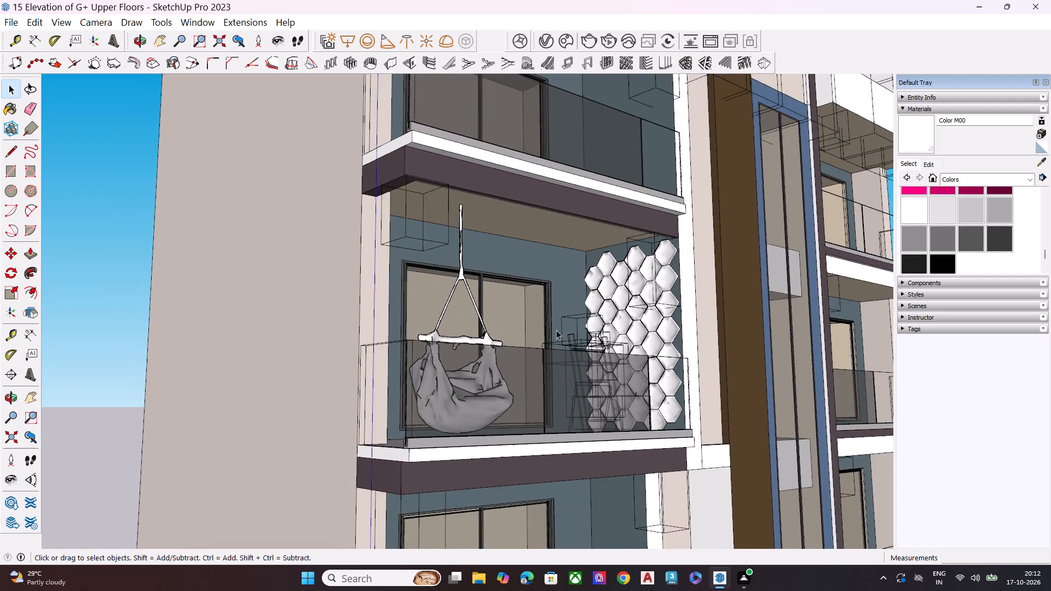
middle_click_drag(566, 334, 335, 356)
key("space")
scroll(515, 329, "down", 5)
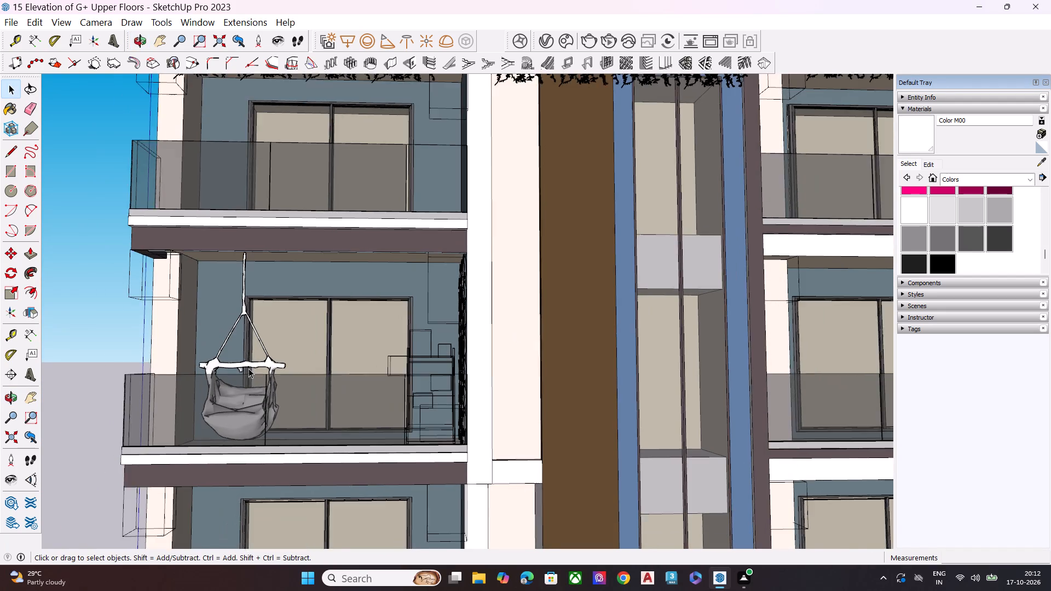
left_click(151, 332)
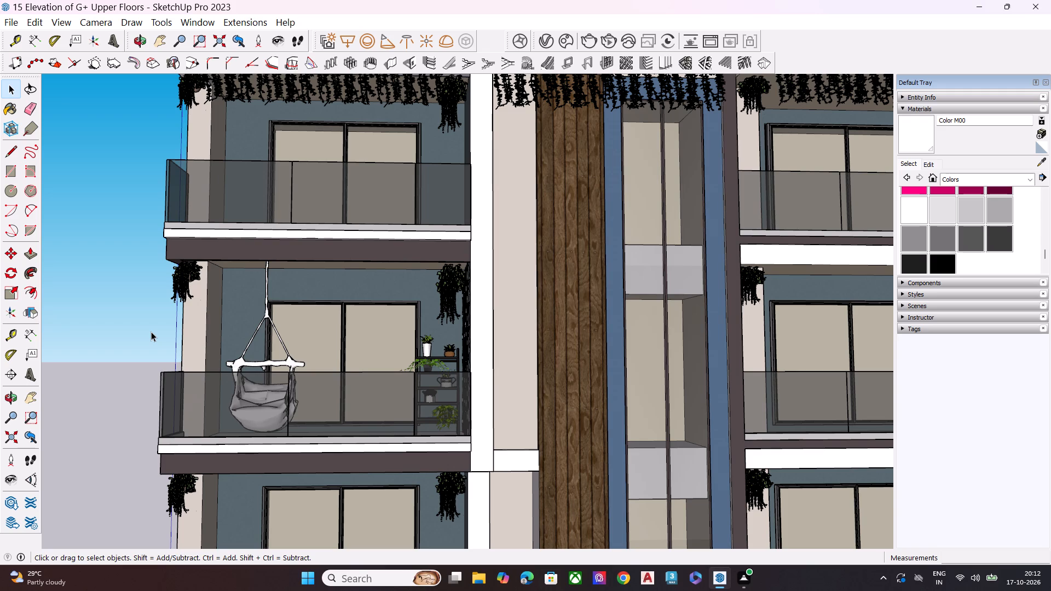
key("space")
scroll(281, 346, "down", 2)
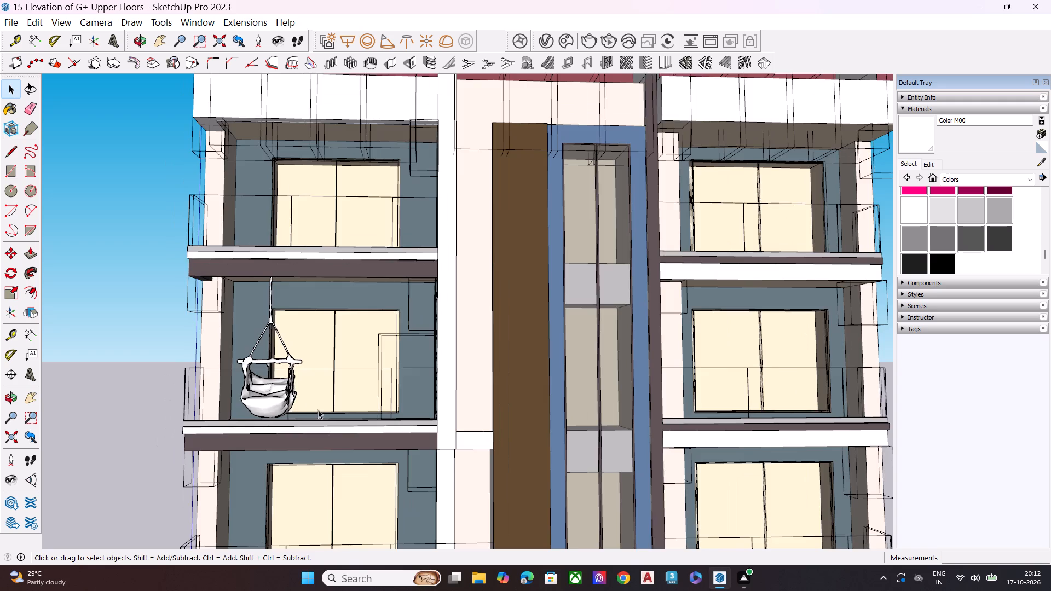
scroll(318, 409, "down", 1)
middle_click_drag(344, 418, 207, 457)
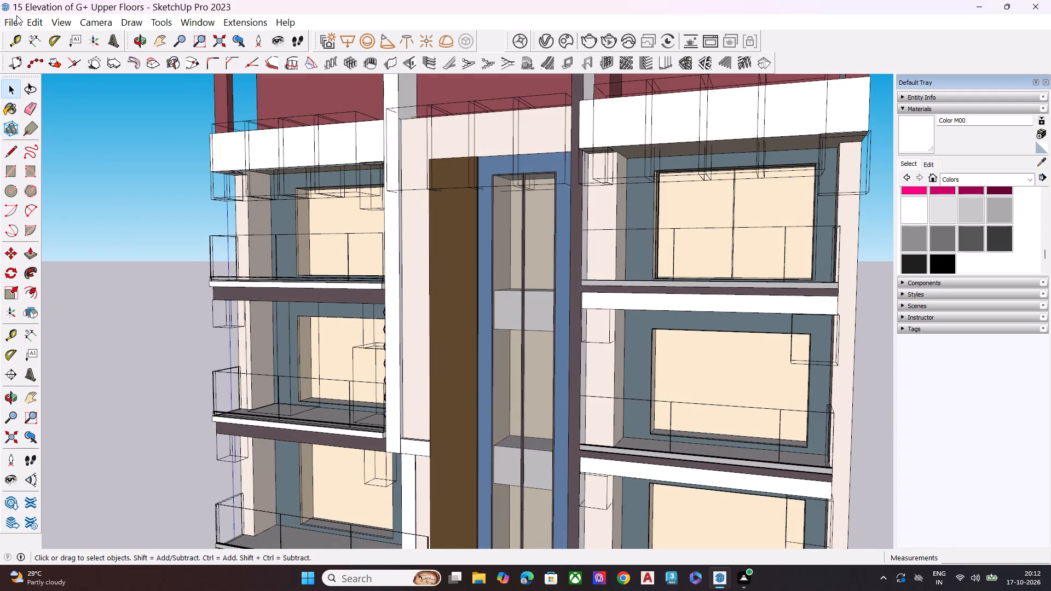
Import the House+plant_11.skp model from the Downloads folder.
left_click(16, 15)
left_click(16, 21)
left_click(13, 26)
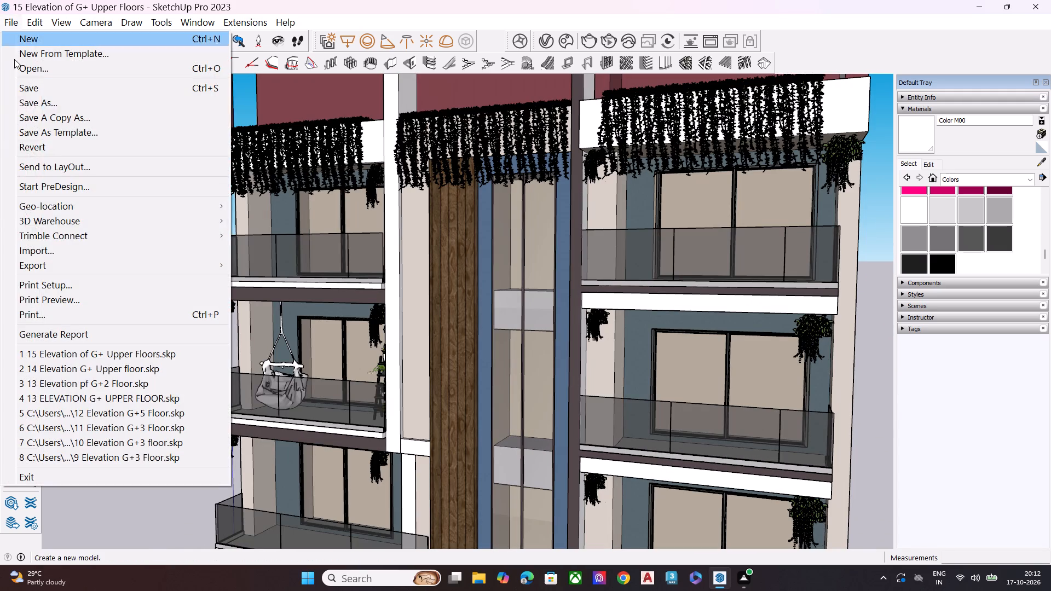
left_click(44, 253)
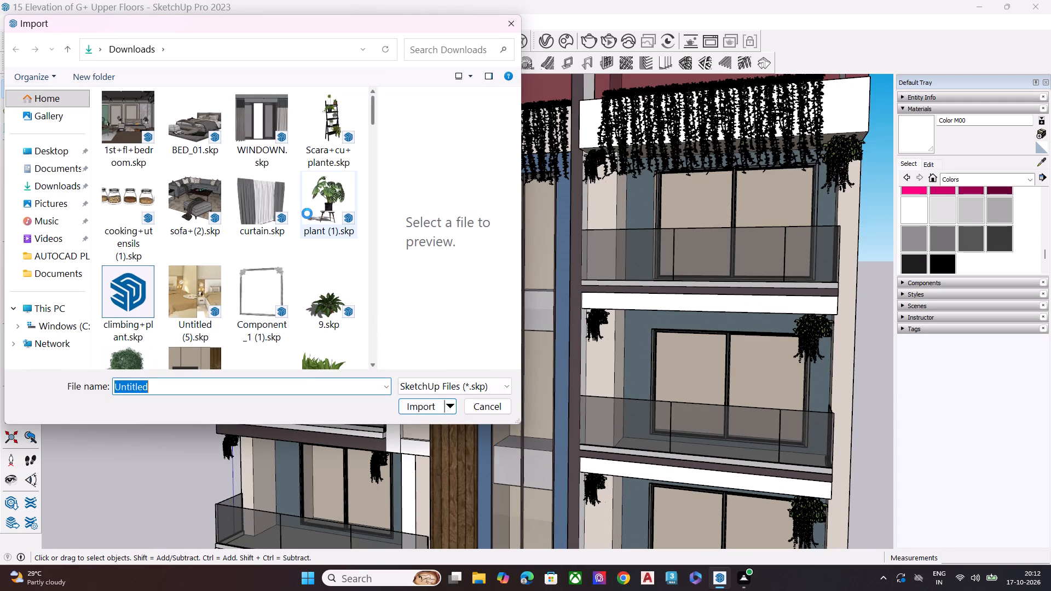
scroll(296, 240, "down", 5)
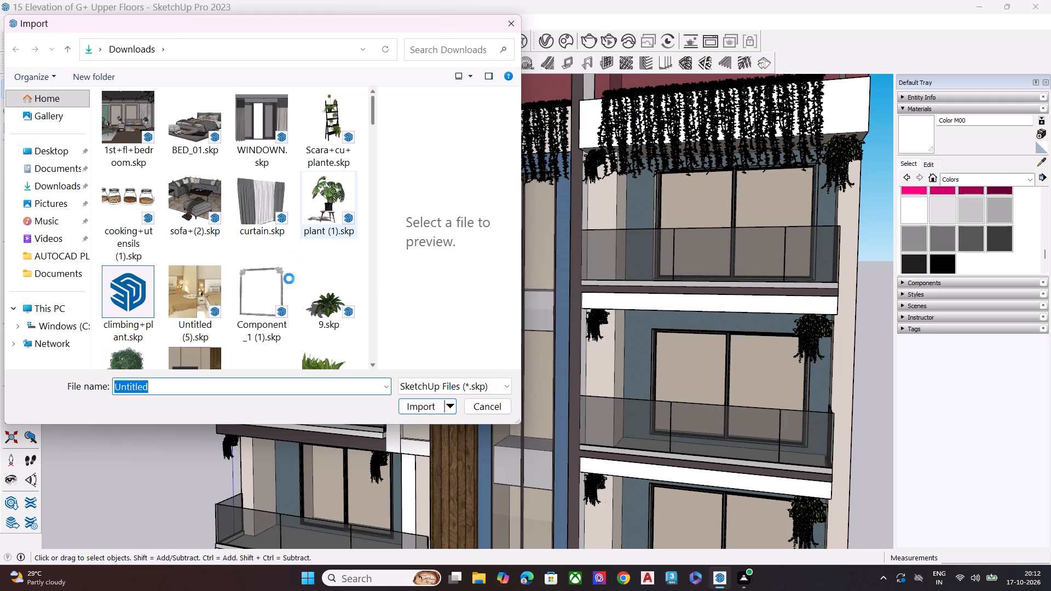
scroll(237, 233, "down", 3)
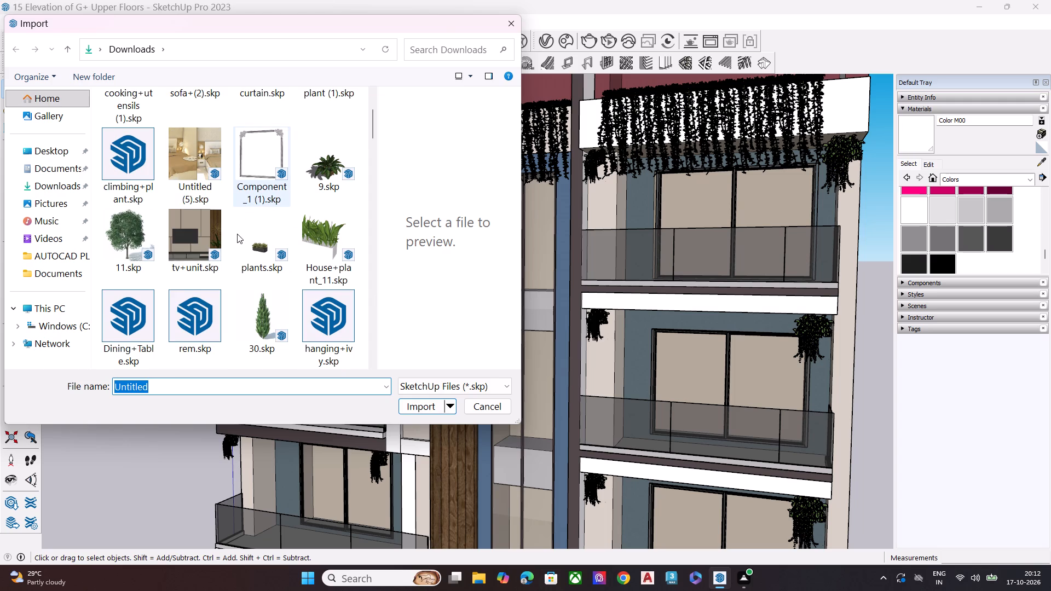
left_click(325, 240)
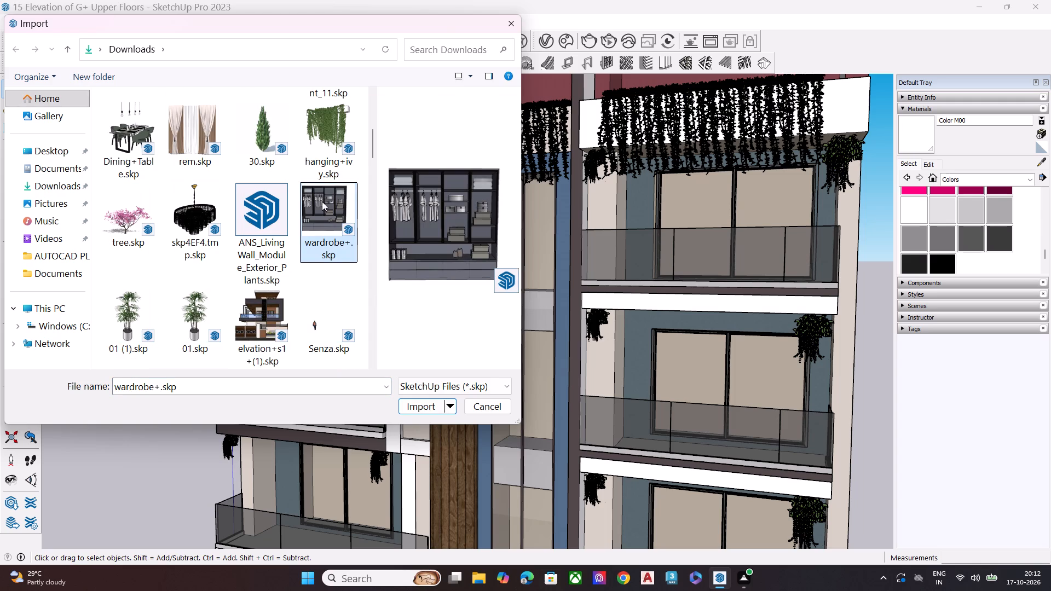
left_click(330, 148)
scroll(330, 241, "up", 1)
left_click(320, 195)
left_click(420, 408)
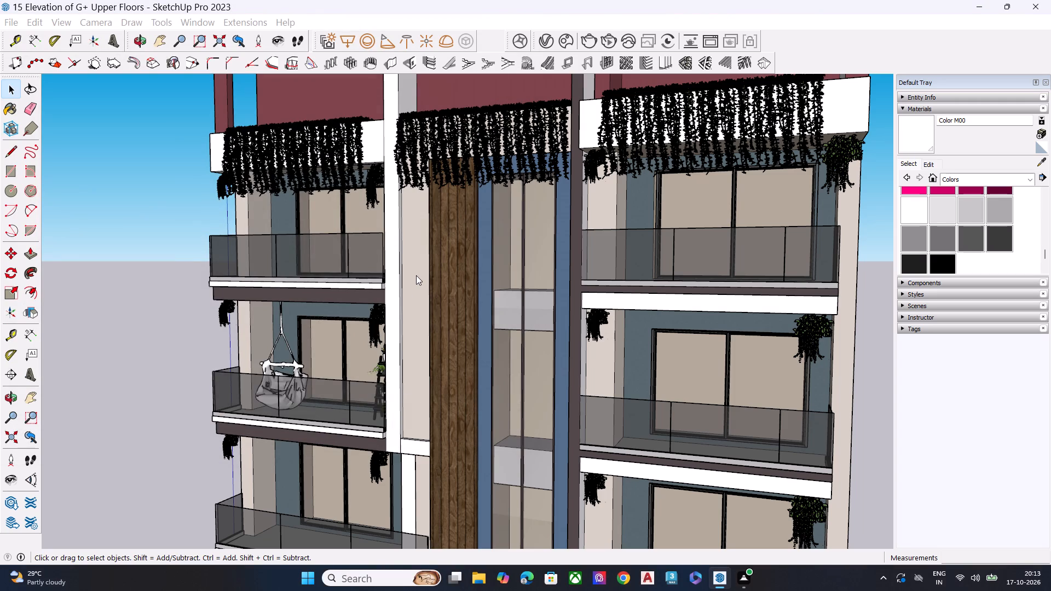
Place the imported plant model on the open ground beside the building.
scroll(201, 383, "down", 7)
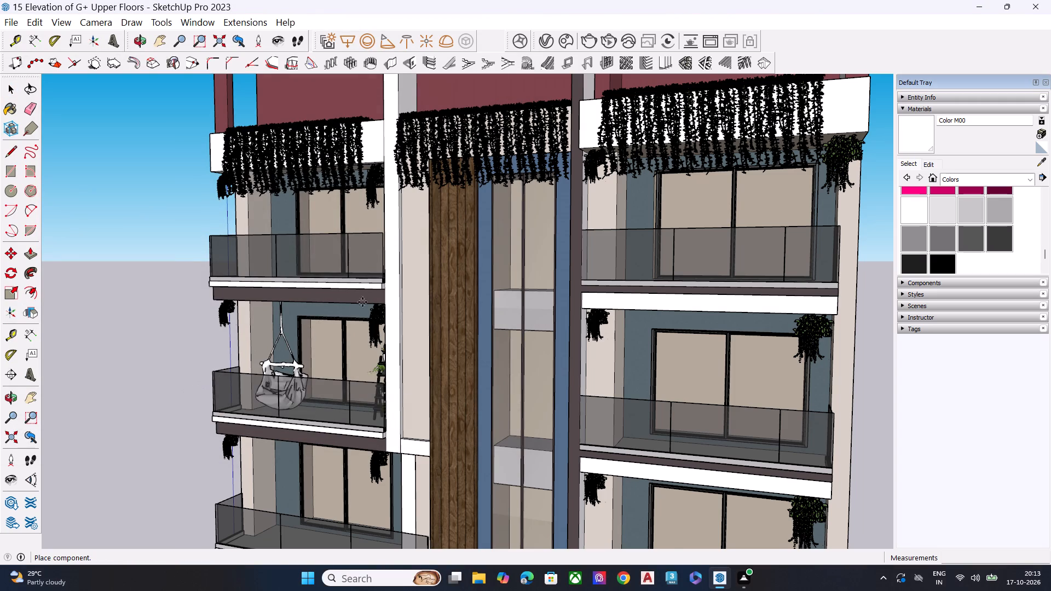
scroll(388, 305, "down", 3)
scroll(389, 305, "up", 1)
scroll(389, 305, "down", 8)
scroll(387, 324, "up", 1)
scroll(387, 325, "down", 3)
scroll(386, 325, "up", 1)
scroll(386, 326, "down", 11)
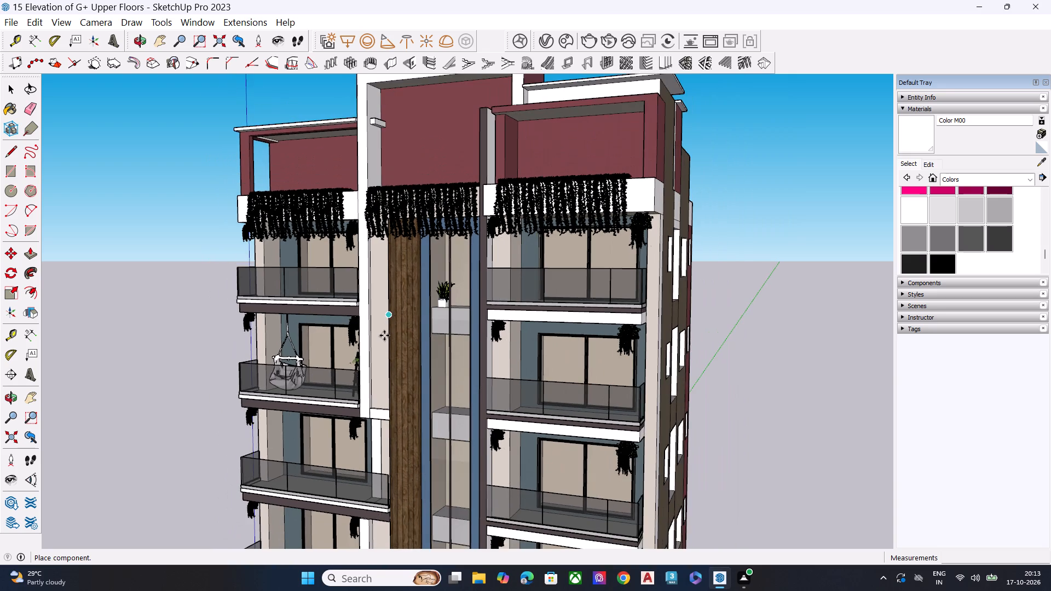
scroll(384, 335, "down", 19)
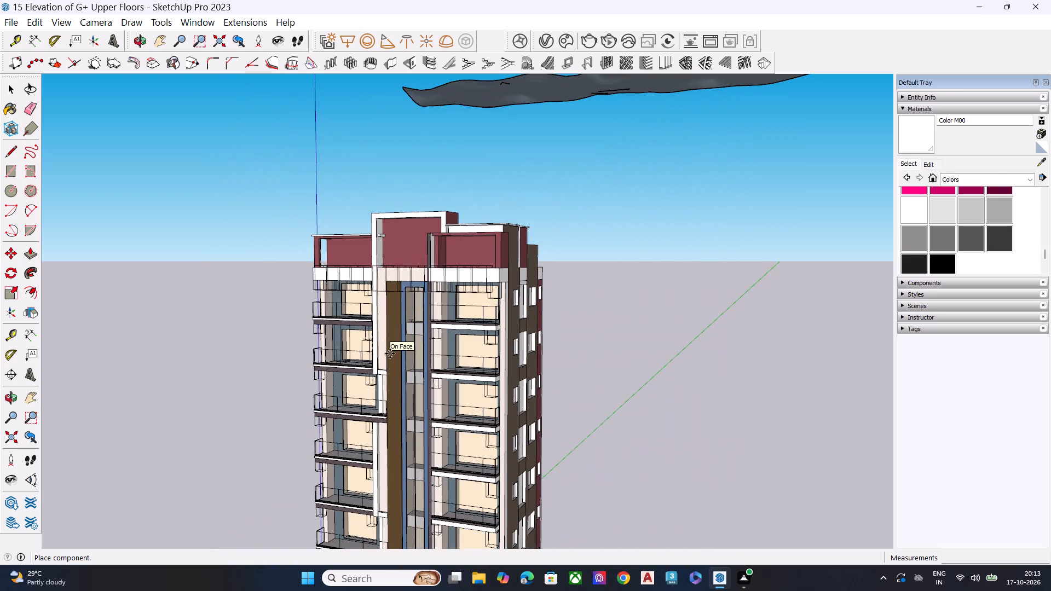
scroll(390, 354, "down", 13)
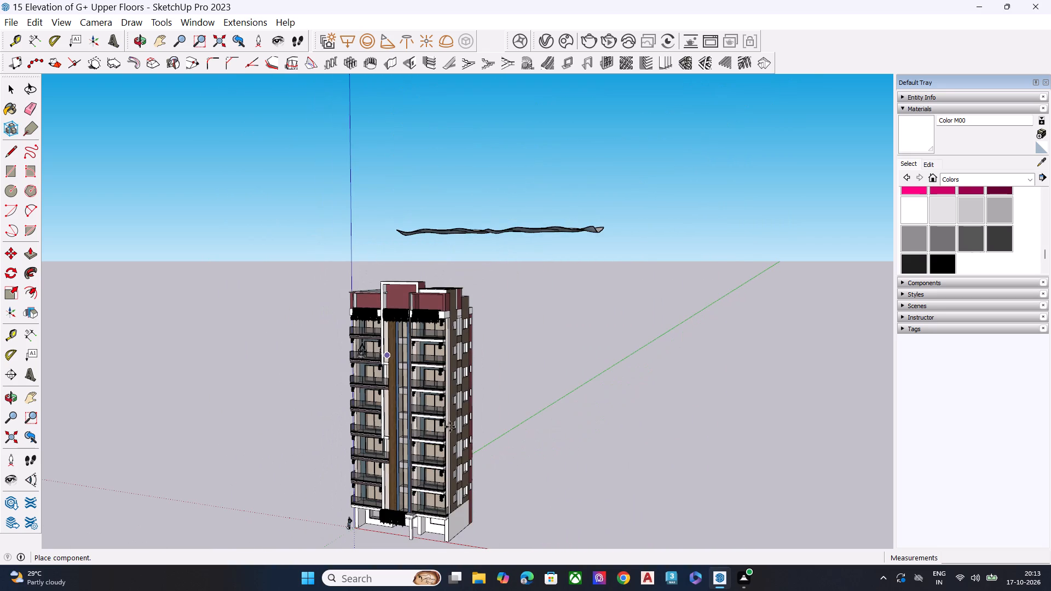
left_click(575, 463)
scroll(651, 445, "up", 8)
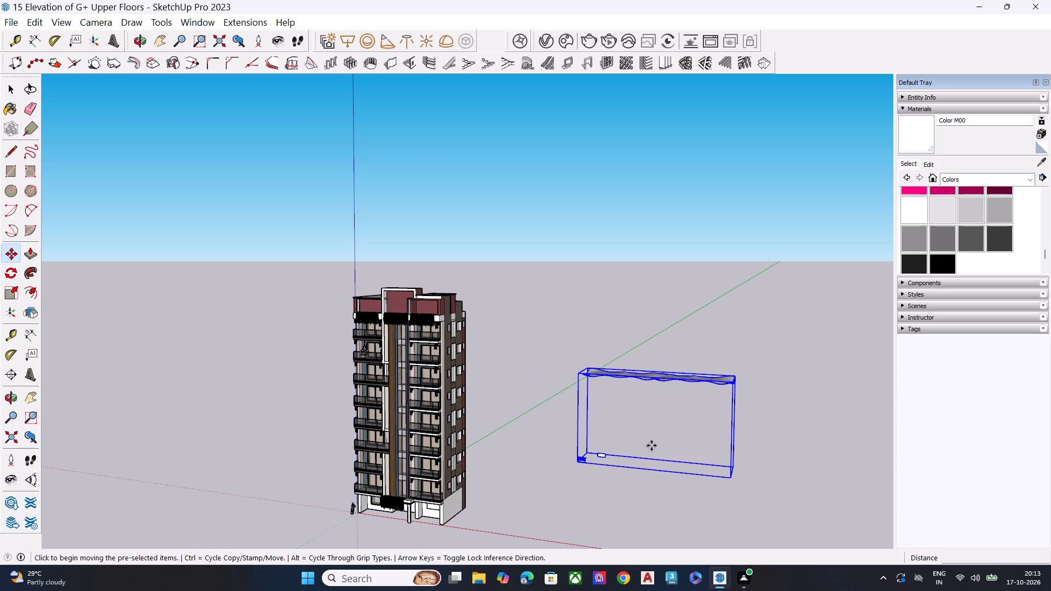
key("space")
Explode the imported plant model into its separate parts.
scroll(674, 420, "up", 2)
scroll(674, 419, "down", 2)
scroll(673, 419, "up", 7)
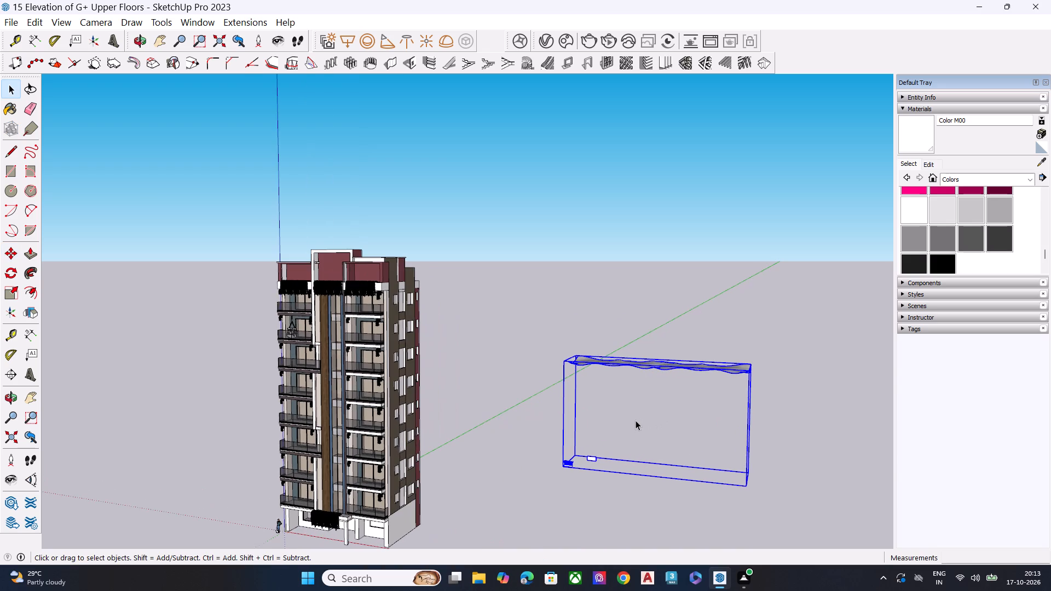
scroll(632, 423, "up", 6)
scroll(582, 412, "up", 7)
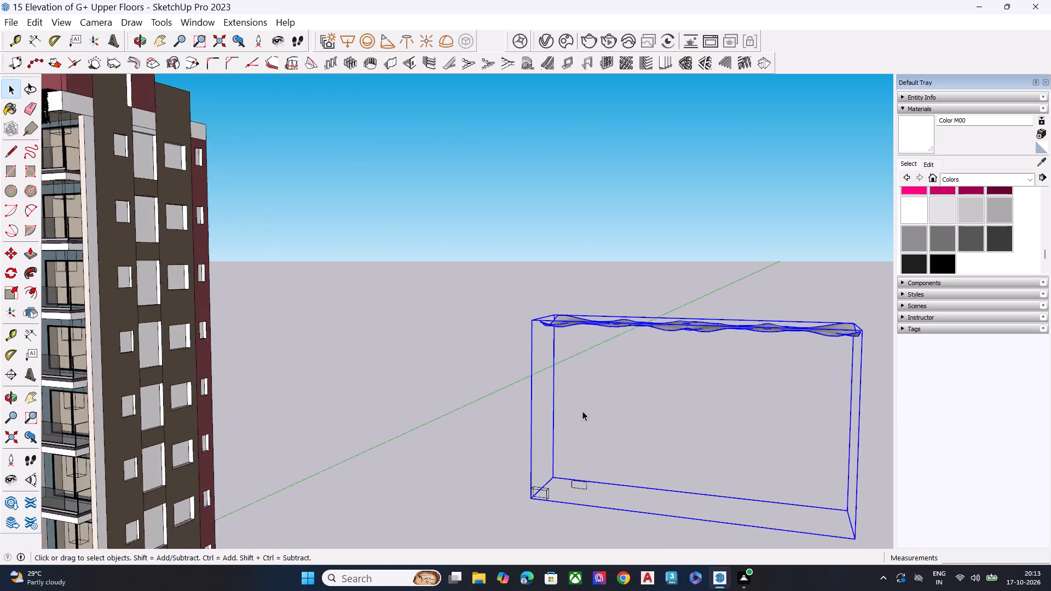
right_click(620, 318)
left_click(655, 107)
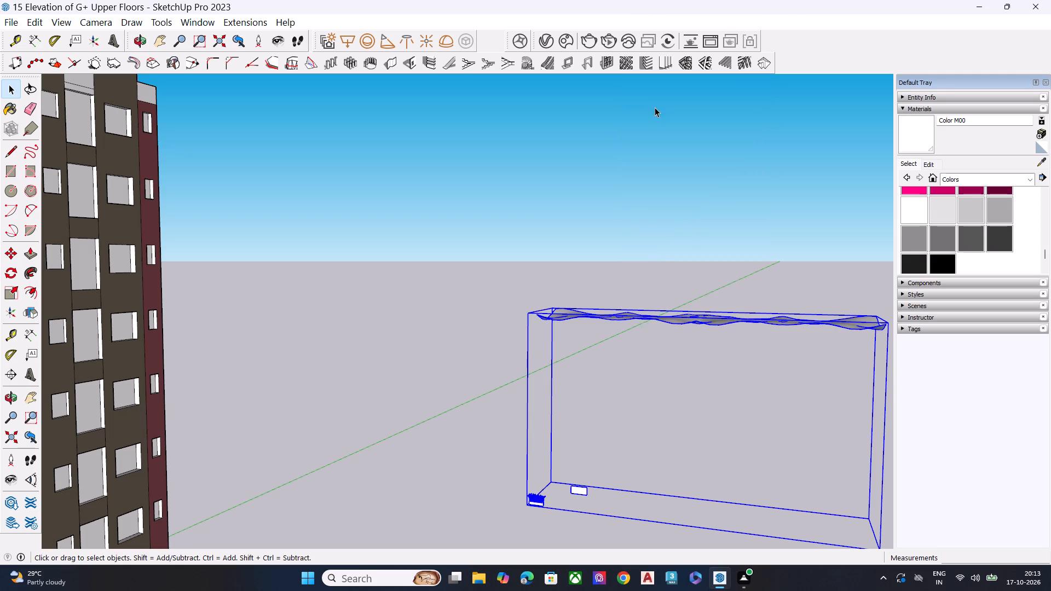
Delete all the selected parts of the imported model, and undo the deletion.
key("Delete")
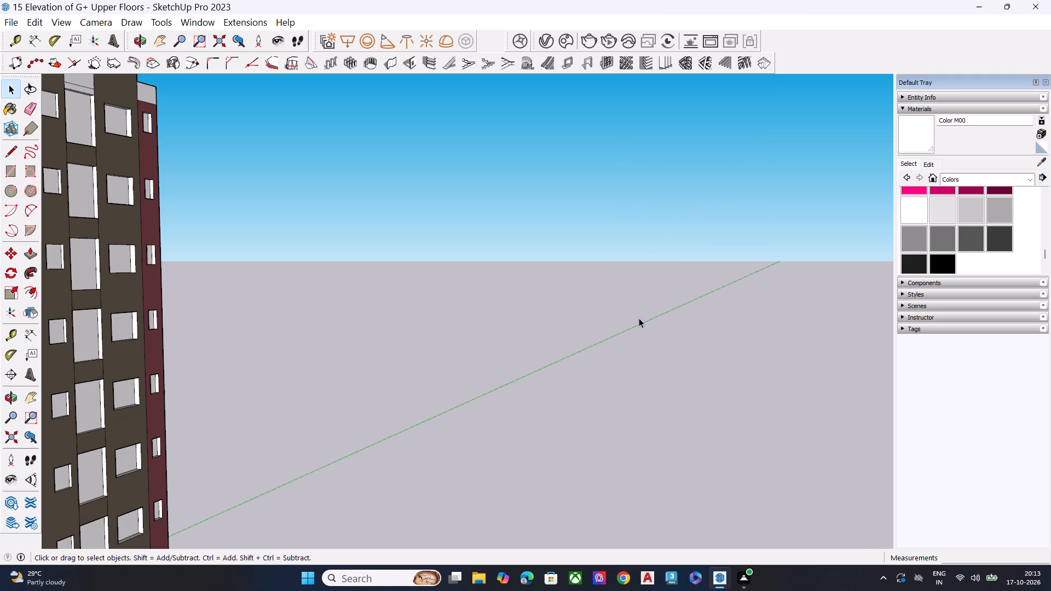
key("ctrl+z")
Delete the long wavy strip and the loose empty white box, leaving only the planter with plants.
left_click(639, 318)
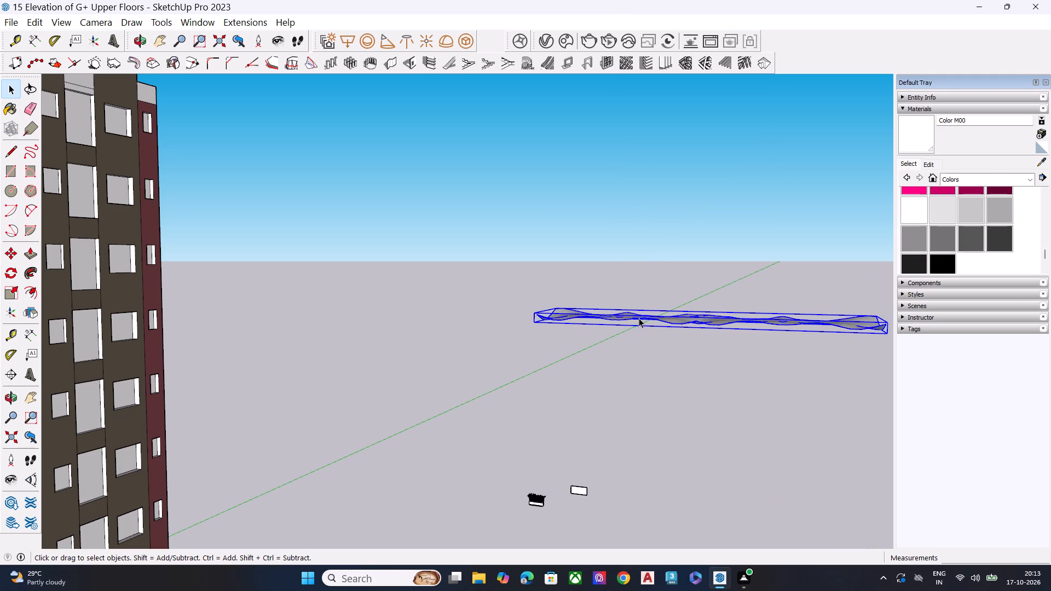
key("Delete")
scroll(564, 509, "up", 8)
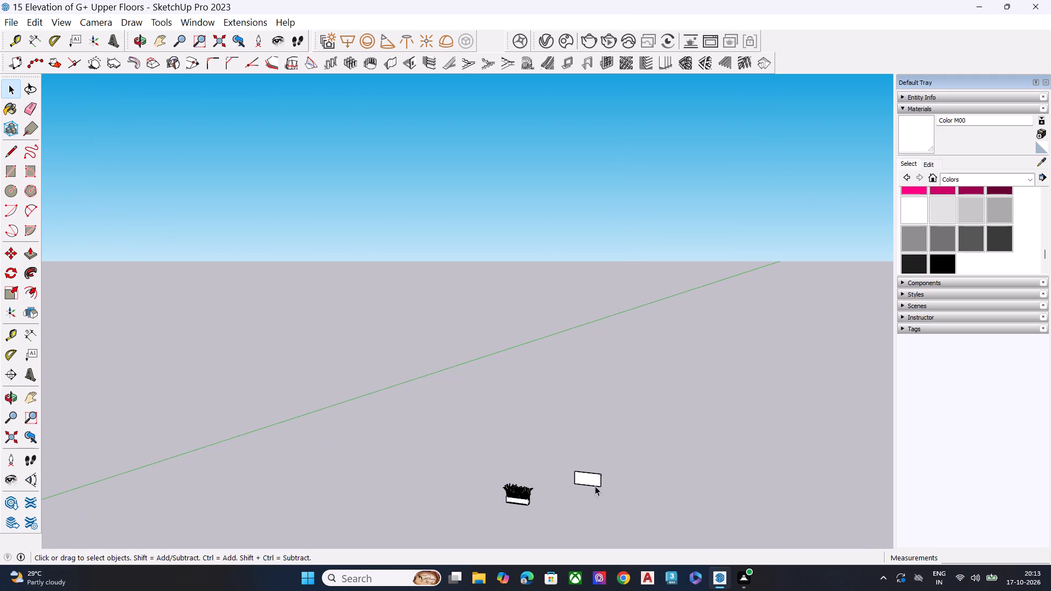
left_click(600, 477)
key("Delete")
Move the planter from the open ground onto the floor of the balcony with the hammock chair and plant ladder.
left_click(525, 496)
scroll(517, 502, "up", 1)
scroll(517, 502, "down", 2)
scroll(517, 502, "up", 5)
key("m")
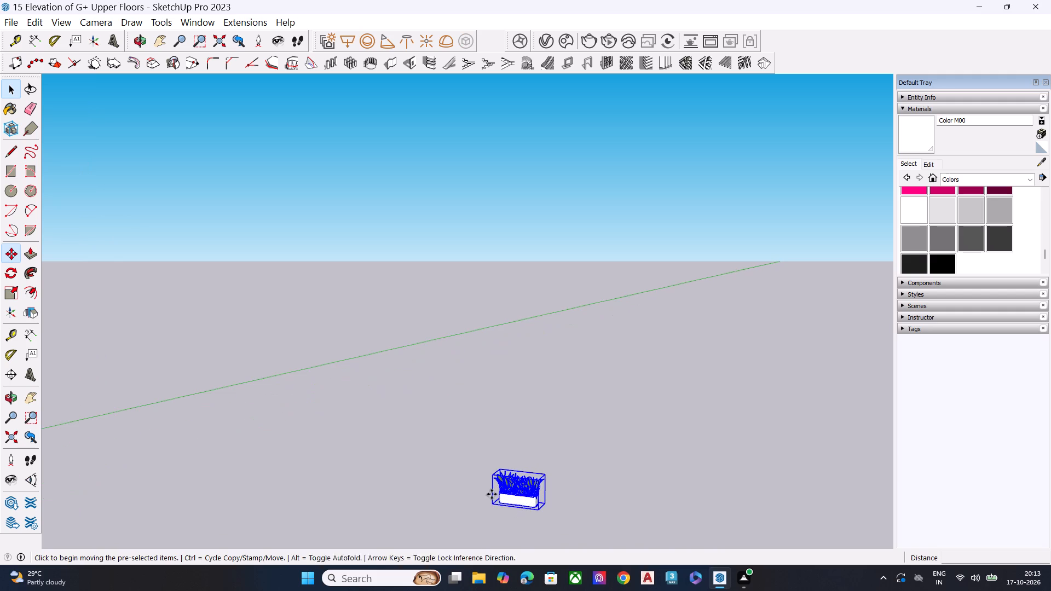
scroll(492, 494, "up", 1)
scroll(492, 494, "down", 2)
scroll(492, 494, "up", 3)
left_click(493, 511)
scroll(696, 402, "down", 7)
scroll(738, 437, "up", 1)
scroll(738, 437, "down", 1)
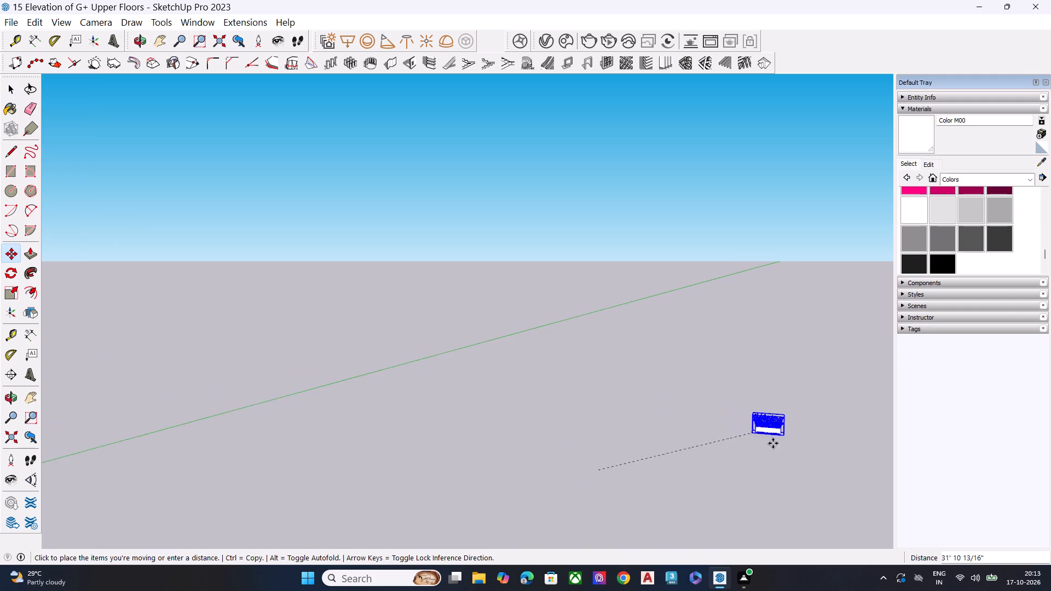
scroll(774, 444, "down", 3)
scroll(777, 446, "up", 1)
scroll(777, 446, "down", 4)
scroll(777, 446, "up", 1)
scroll(777, 446, "down", 6)
scroll(777, 446, "up", 1)
scroll(777, 446, "down", 4)
scroll(841, 449, "down", 2)
scroll(841, 449, "up", 1)
scroll(841, 449, "down", 6)
scroll(706, 485, "down", 1)
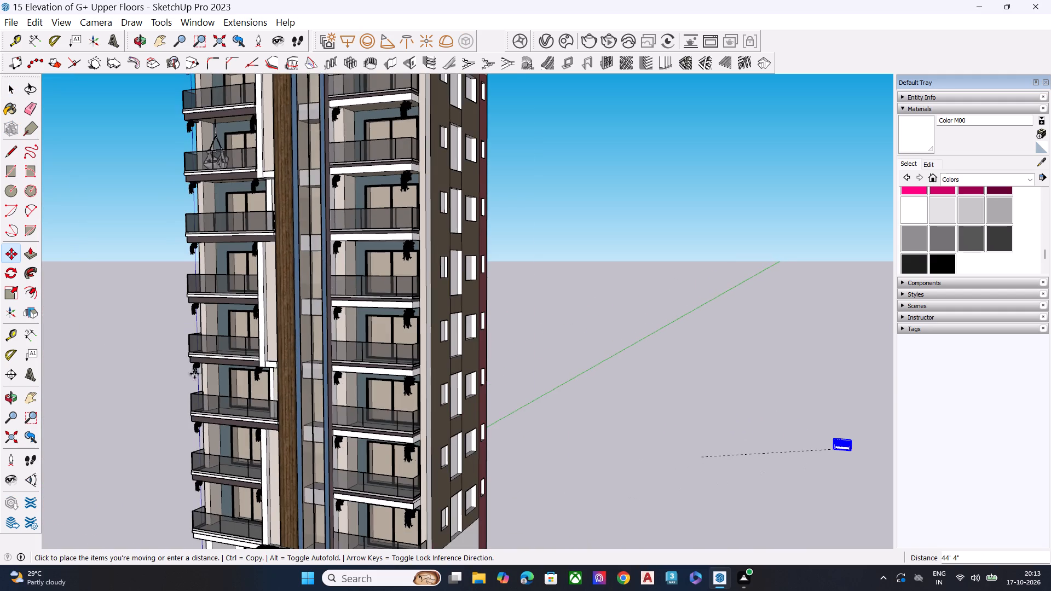
scroll(331, 196, "up", 4)
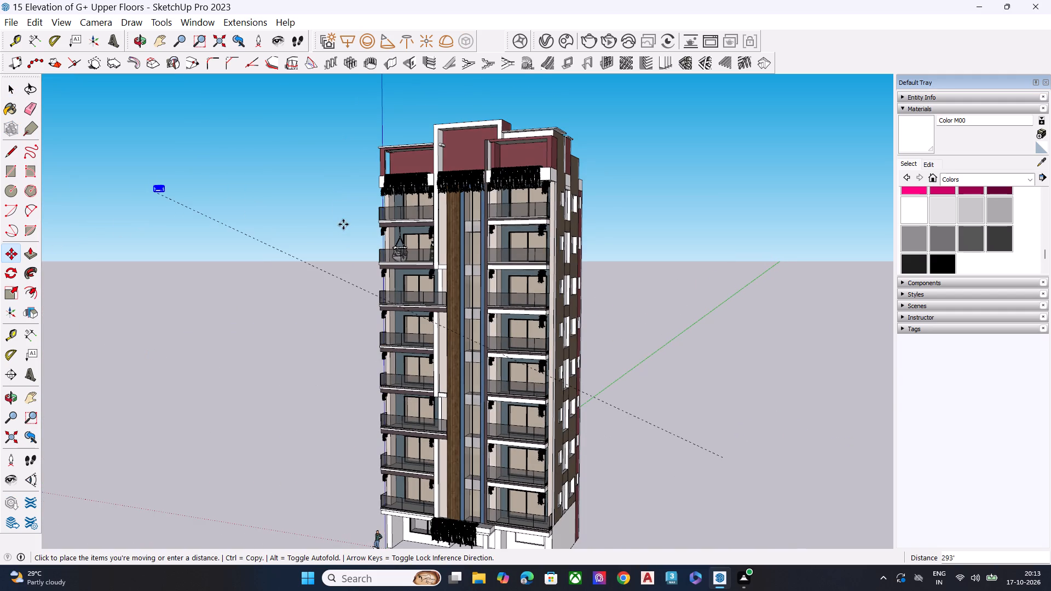
scroll(343, 224, "up", 11)
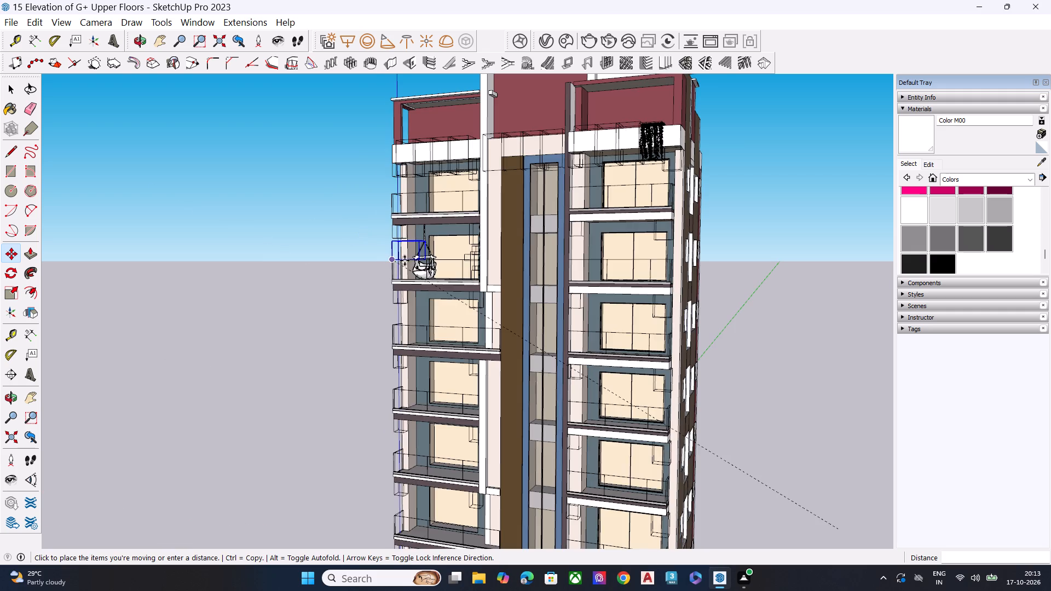
scroll(422, 272, "up", 1)
middle_click_drag(422, 272, 442, 351)
scroll(436, 297, "up", 2)
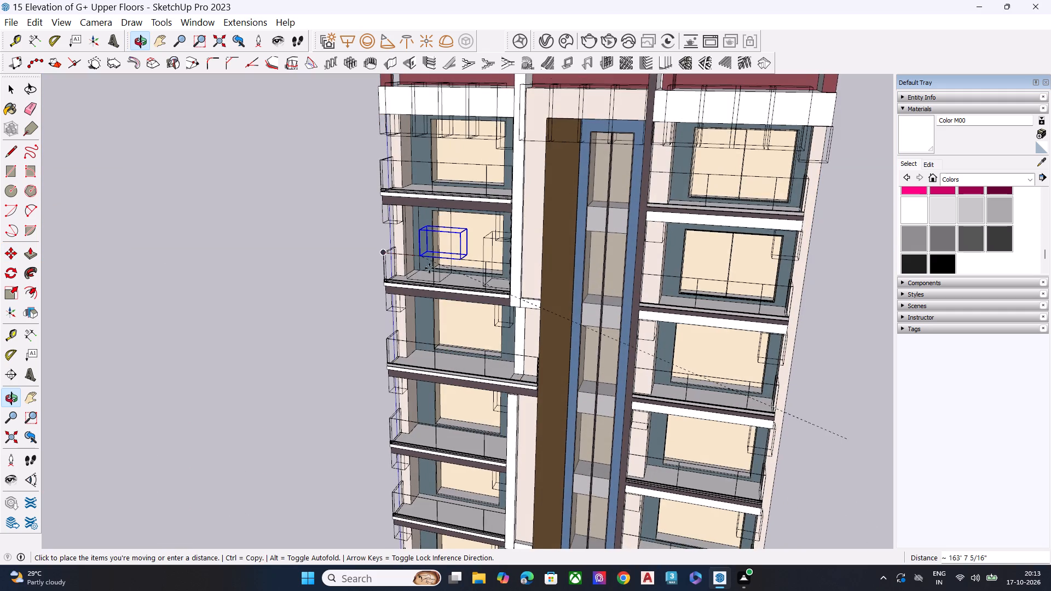
scroll(429, 268, "up", 11)
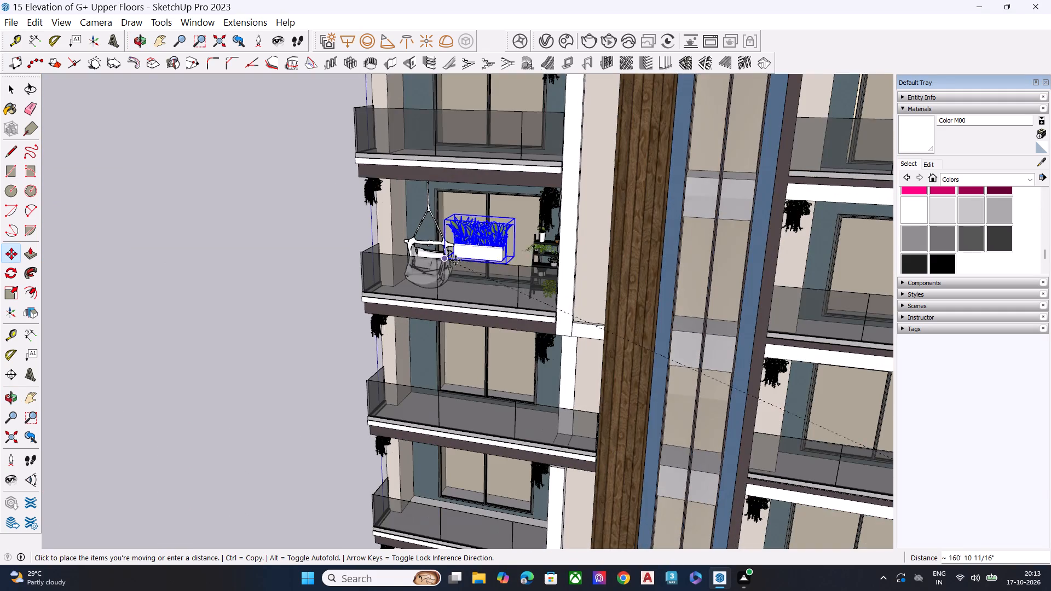
middle_click_drag(481, 279, 486, 337)
scroll(429, 251, "up", 1)
scroll(429, 251, "down", 1)
scroll(429, 251, "up", 5)
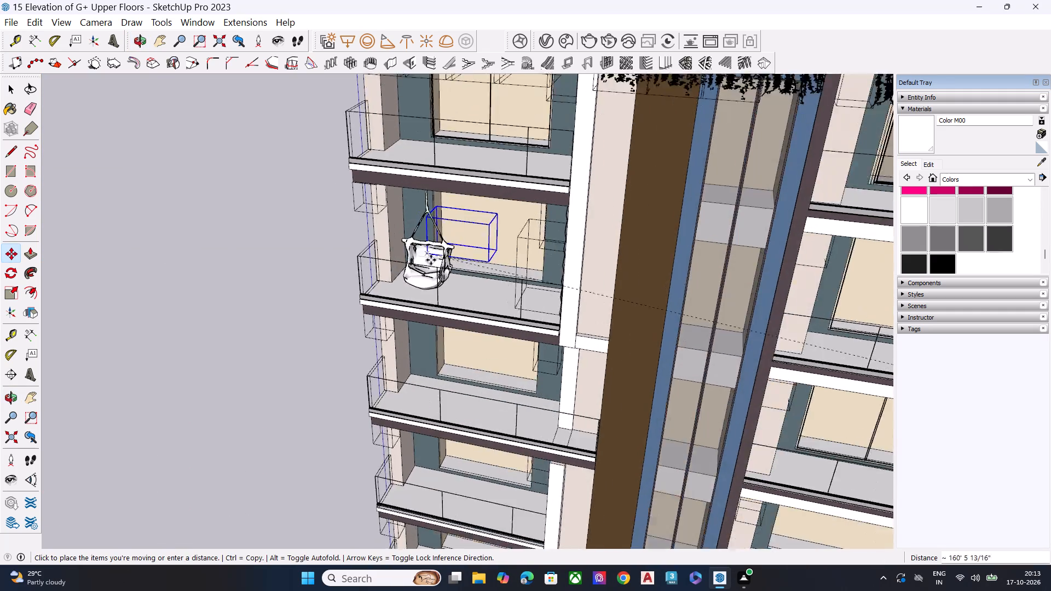
scroll(431, 260, "up", 2)
middle_click_drag(480, 289, 782, 363)
scroll(576, 254, "up", 1)
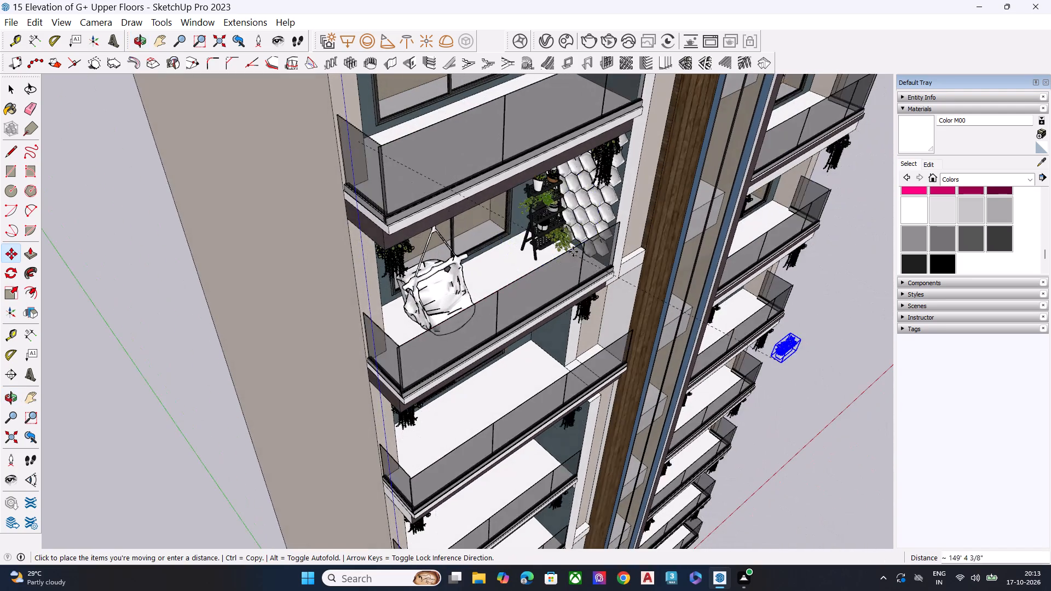
scroll(573, 252, "up", 7)
middle_click_drag(552, 257, 692, 281)
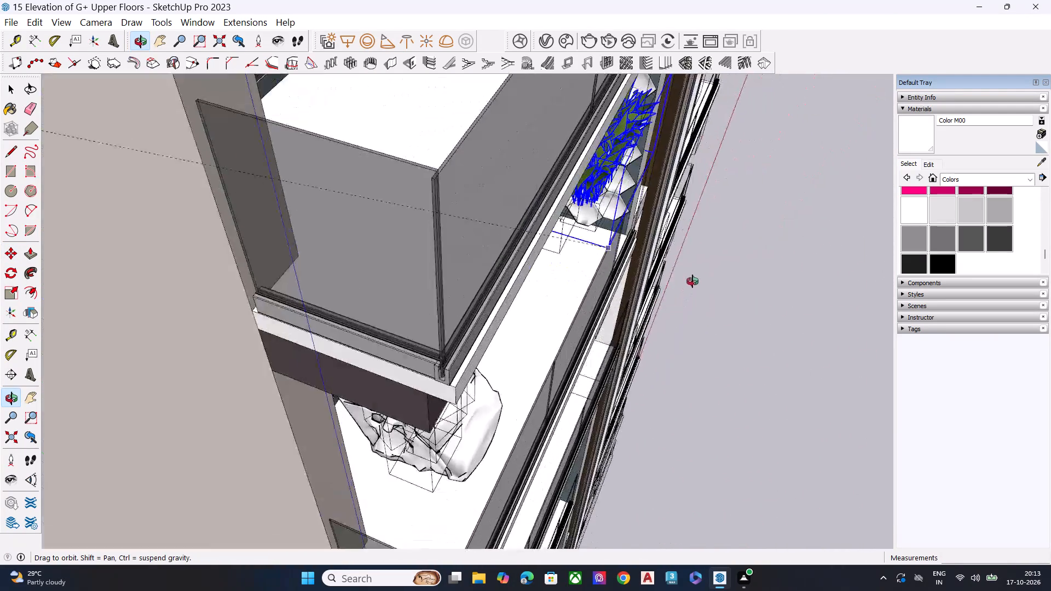
middle_click_drag(692, 281, 753, 198)
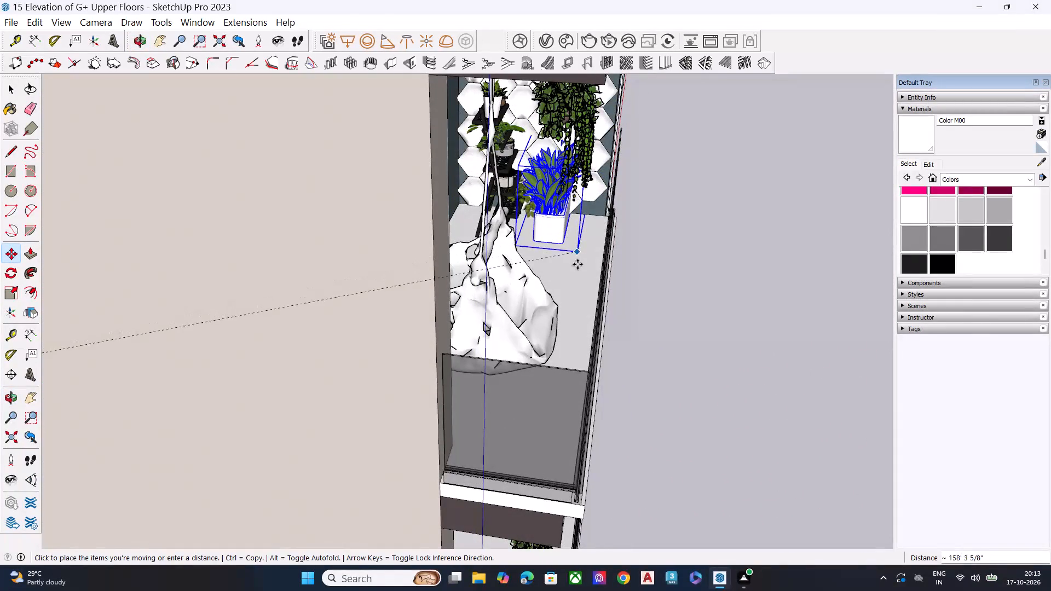
left_click(579, 313)
key("space")
left_click(658, 316)
Scale the balcony planter down to about 0.69 along red, 0.84 along green and 0.55 along blue.
middle_click_drag(594, 319, 523, 243)
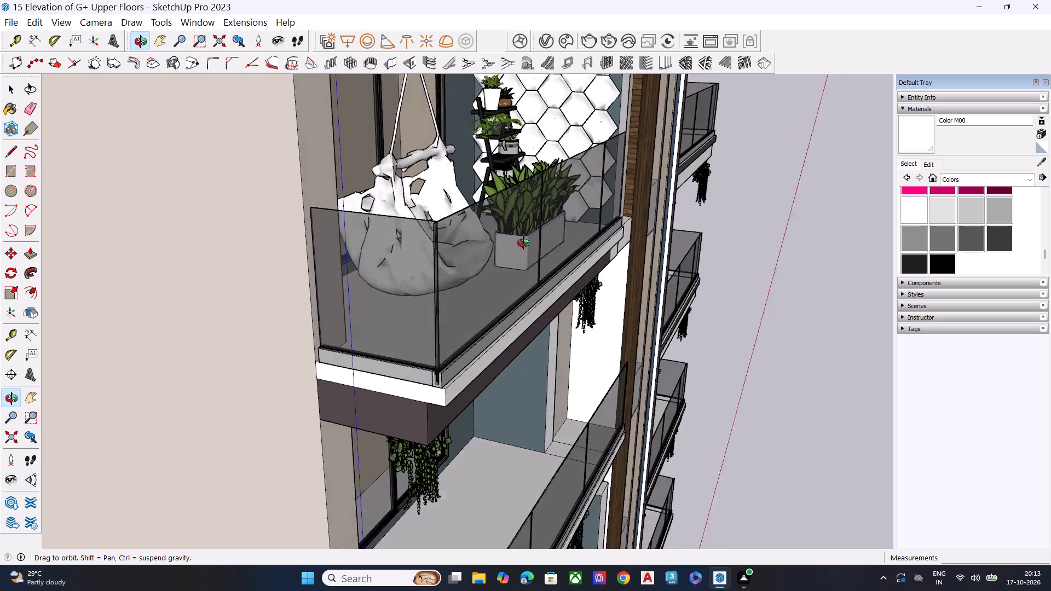
middle_click_drag(523, 243, 548, 237)
scroll(534, 177, "up", 1)
middle_click_drag(533, 174, 556, 271)
scroll(534, 205, "up", 6)
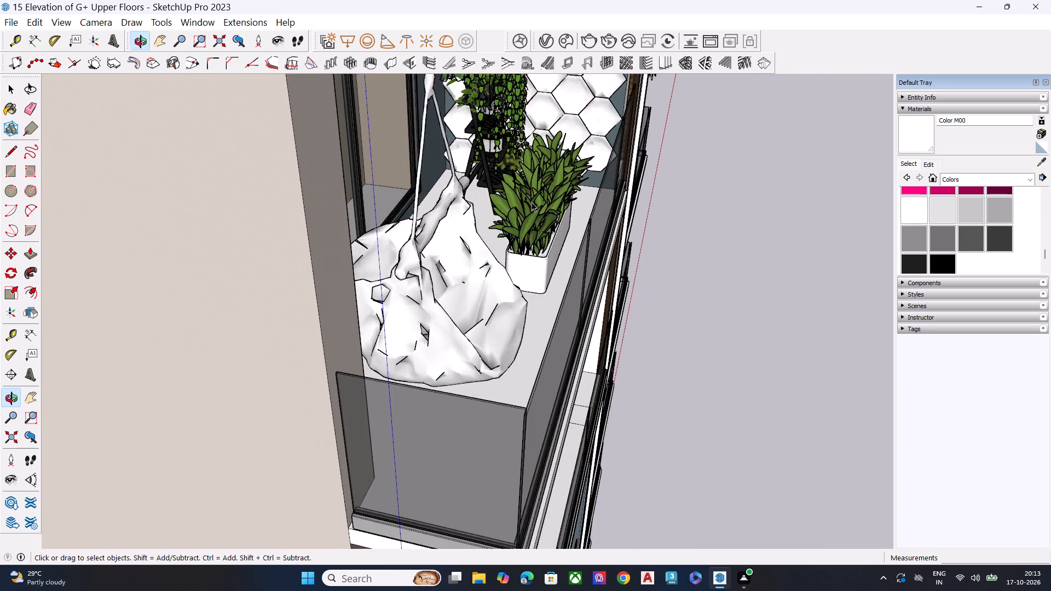
scroll(532, 202, "up", 3)
left_click(539, 232)
key("s")
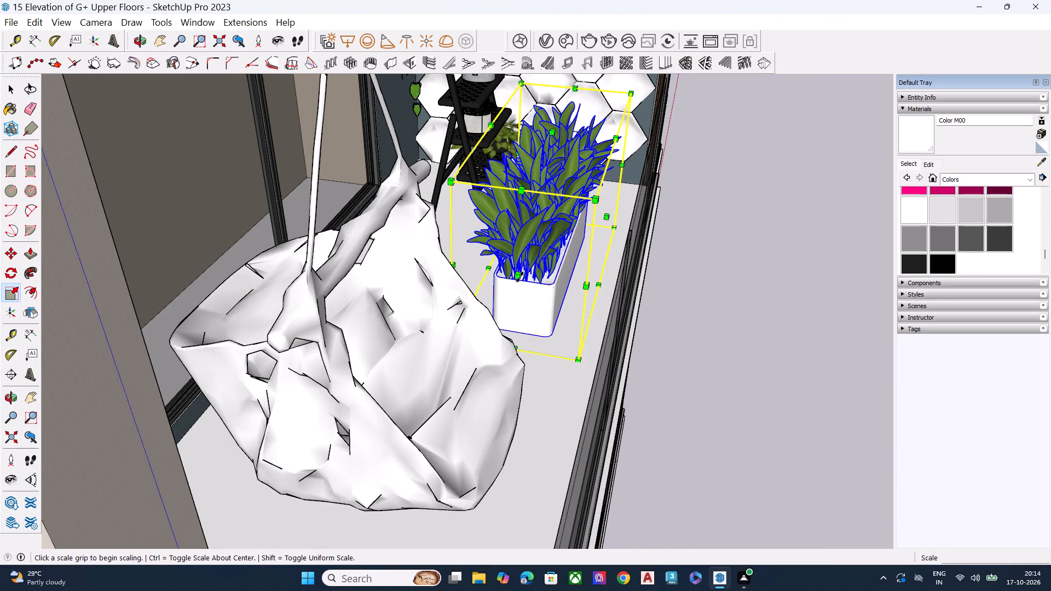
left_click(520, 277)
left_click(547, 237)
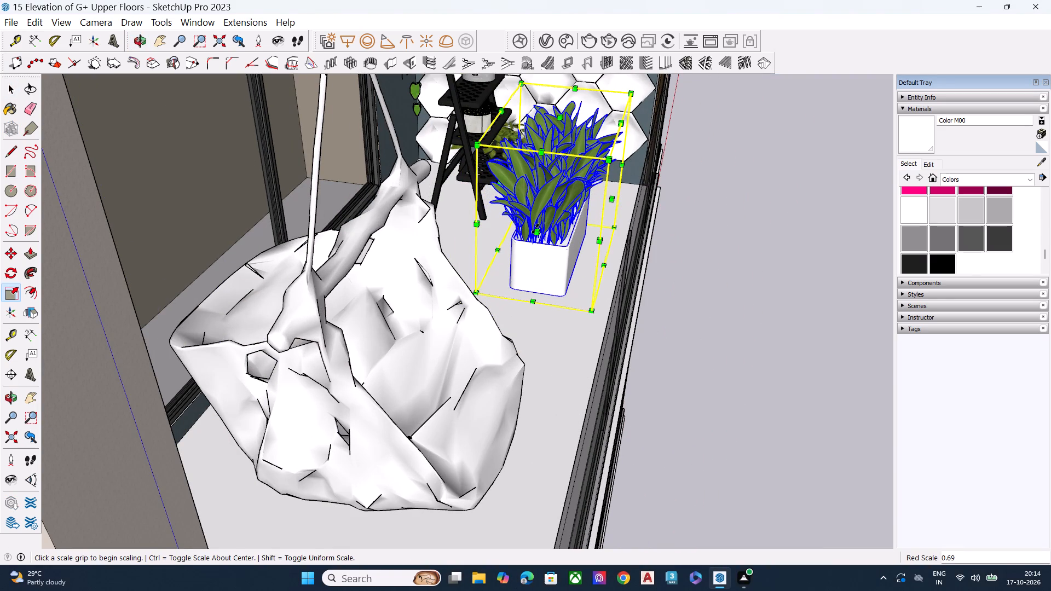
left_click(494, 182)
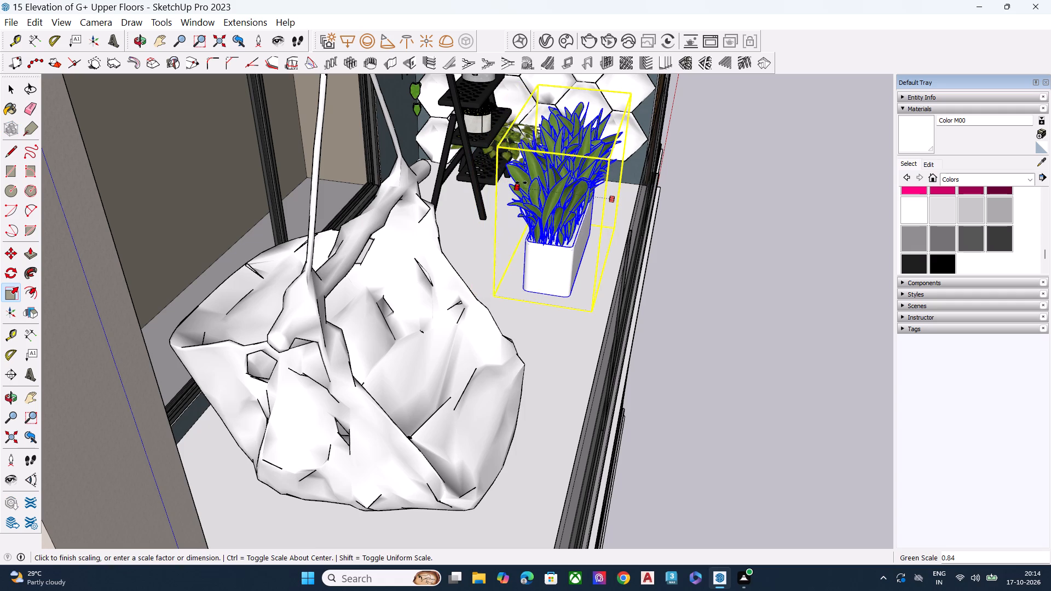
left_click(522, 184)
left_click(569, 119)
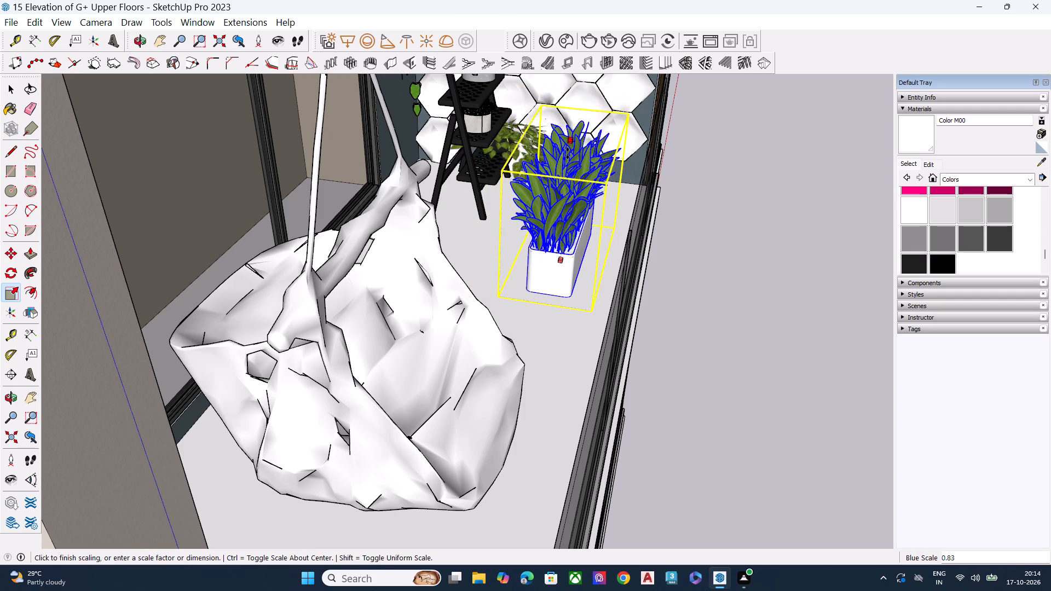
left_click(563, 183)
key("space")
left_click(727, 277)
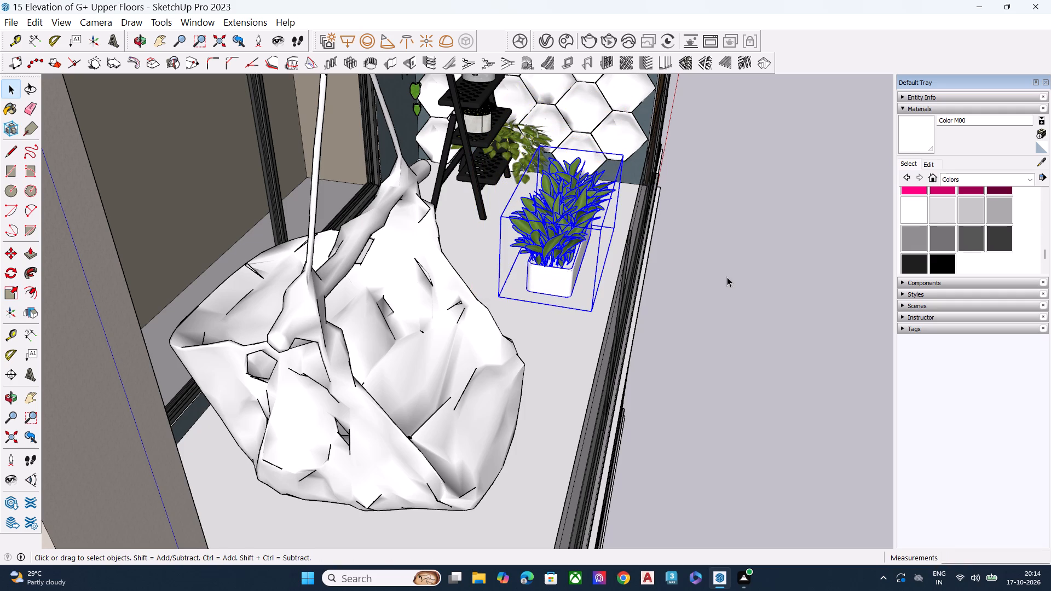
Move the planter about 2' 2" across the balcony floor, close against the glass railing.
middle_click_drag(694, 312, 729, 259)
scroll(576, 173, "up", 5)
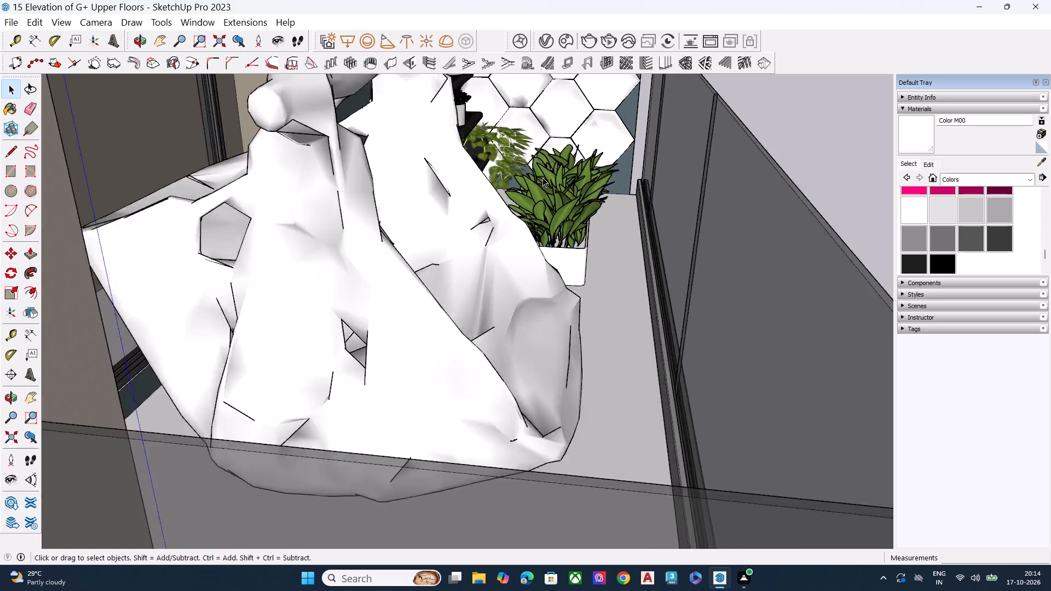
scroll(542, 177, "up", 4)
scroll(486, 212, "down", 6)
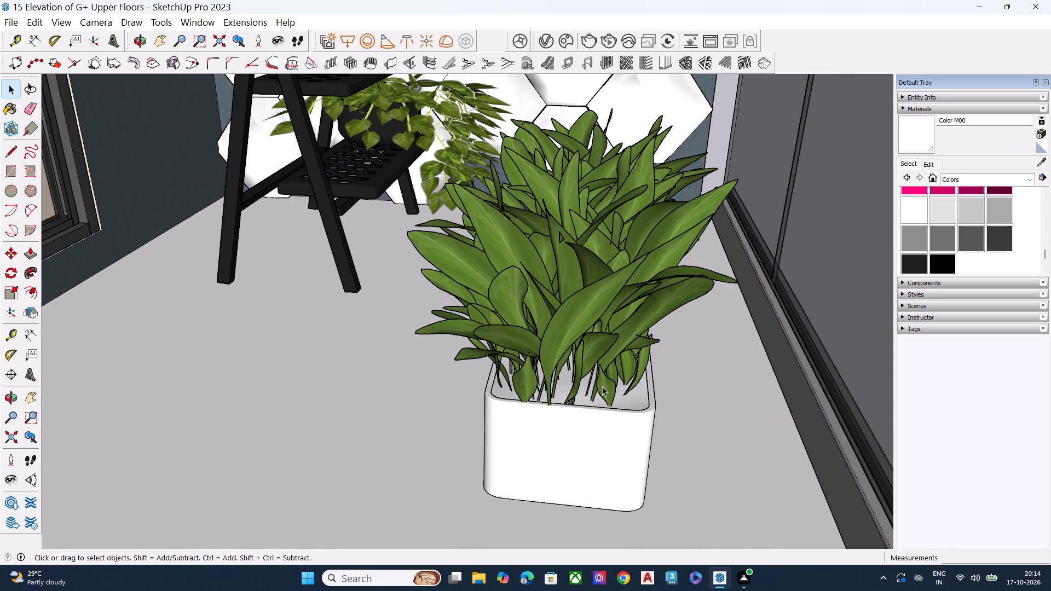
key("m")
left_click(601, 430)
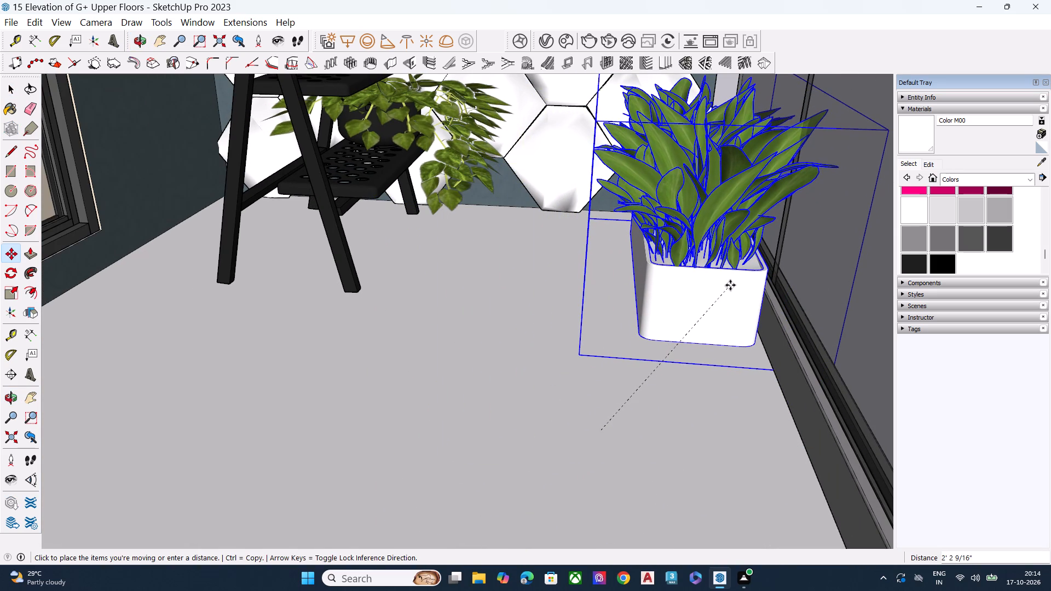
left_click(734, 290)
Copy the planter about 3' along the glass railing toward the hammock chair, placing the two end to end.
left_click(677, 313)
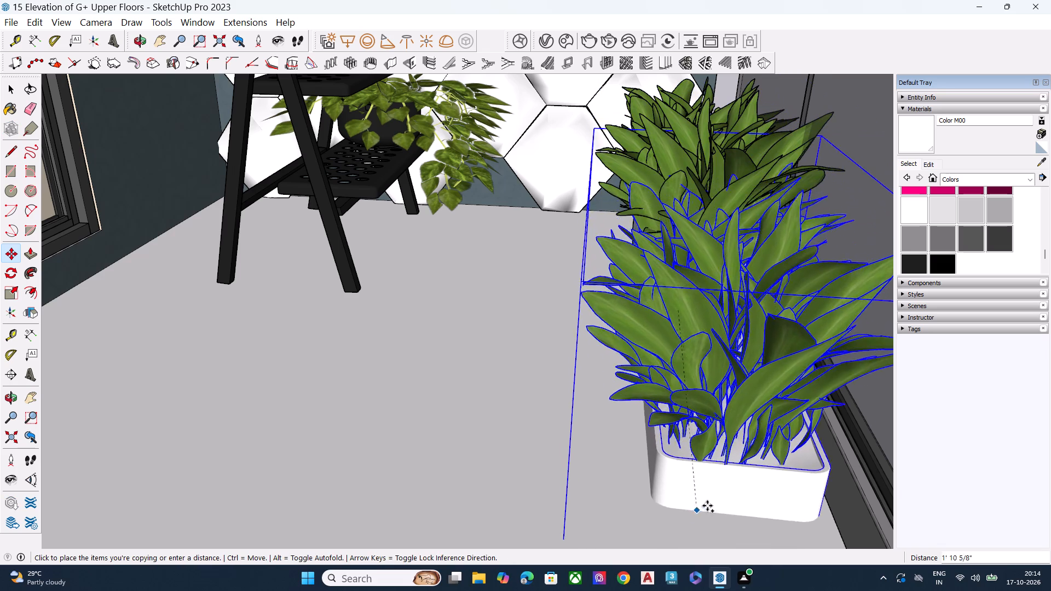
scroll(719, 402, "down", 1)
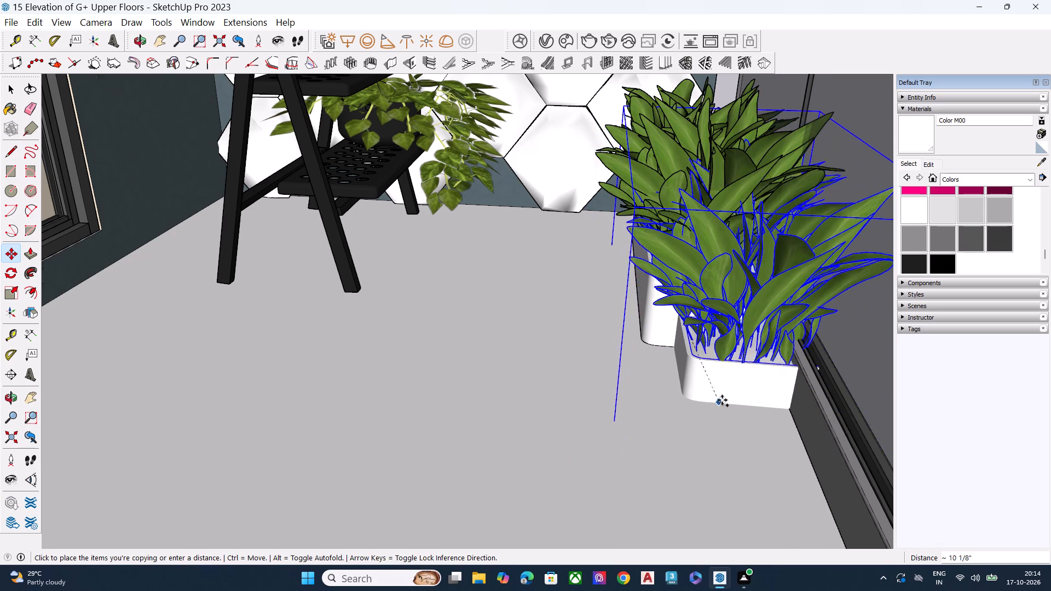
middle_click_drag(723, 400, 732, 384)
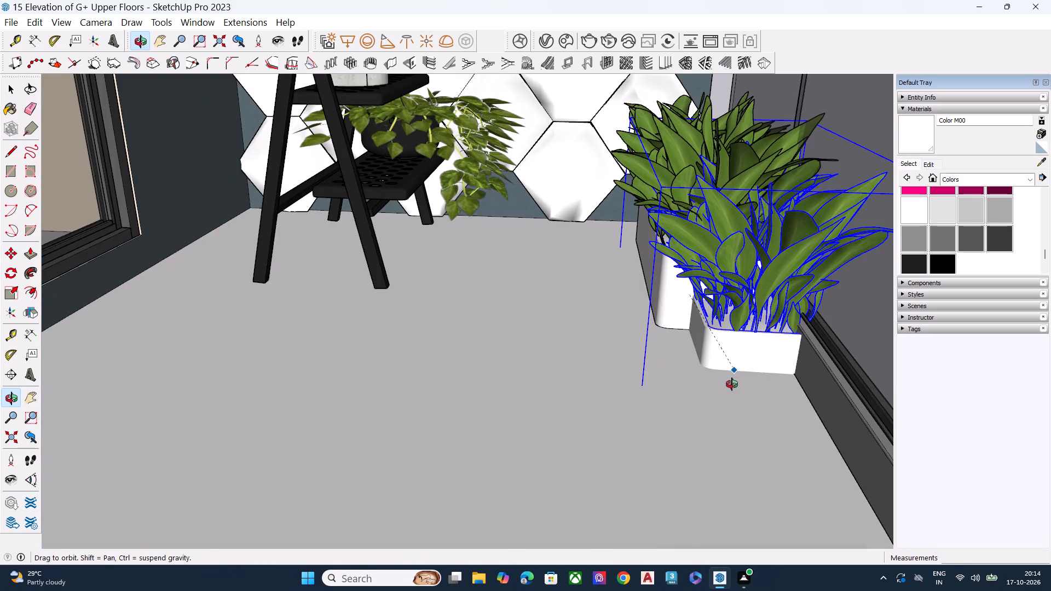
middle_click_drag(732, 384, 743, 377)
middle_click_drag(743, 377, 511, 455)
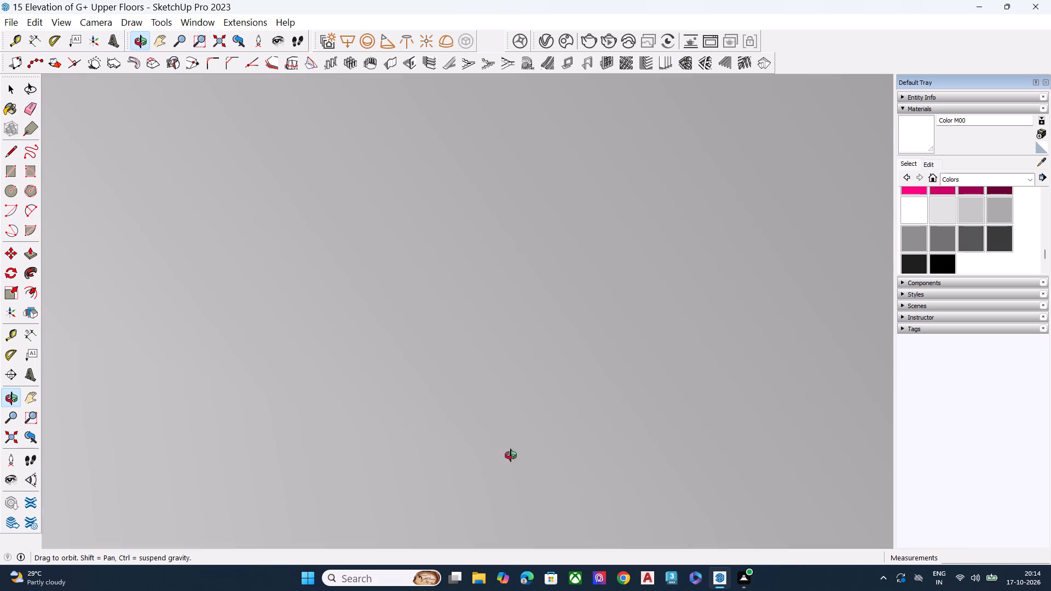
middle_click_drag(511, 455, 405, 432)
scroll(410, 414, "up", 1)
scroll(534, 321, "down", 2)
scroll(534, 321, "up", 1)
scroll(534, 321, "down", 13)
scroll(534, 321, "up", 1)
scroll(534, 321, "down", 14)
scroll(483, 303, "up", 1)
scroll(481, 303, "down", 4)
scroll(478, 303, "up", 2)
scroll(477, 304, "down", 2)
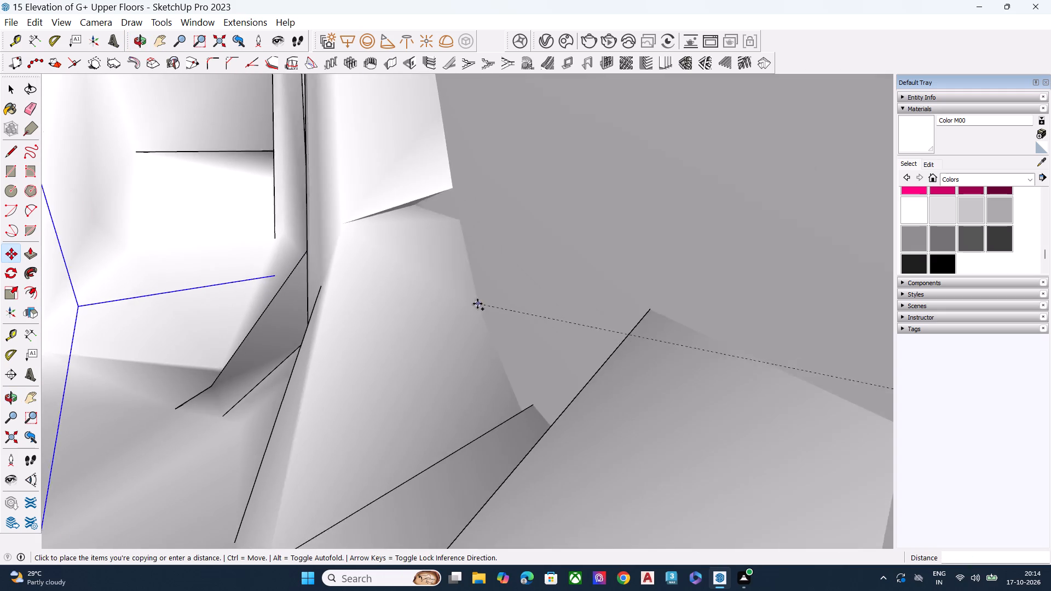
scroll(496, 293, "down", 9)
scroll(812, 241, "down", 10)
scroll(573, 283, "down", 11)
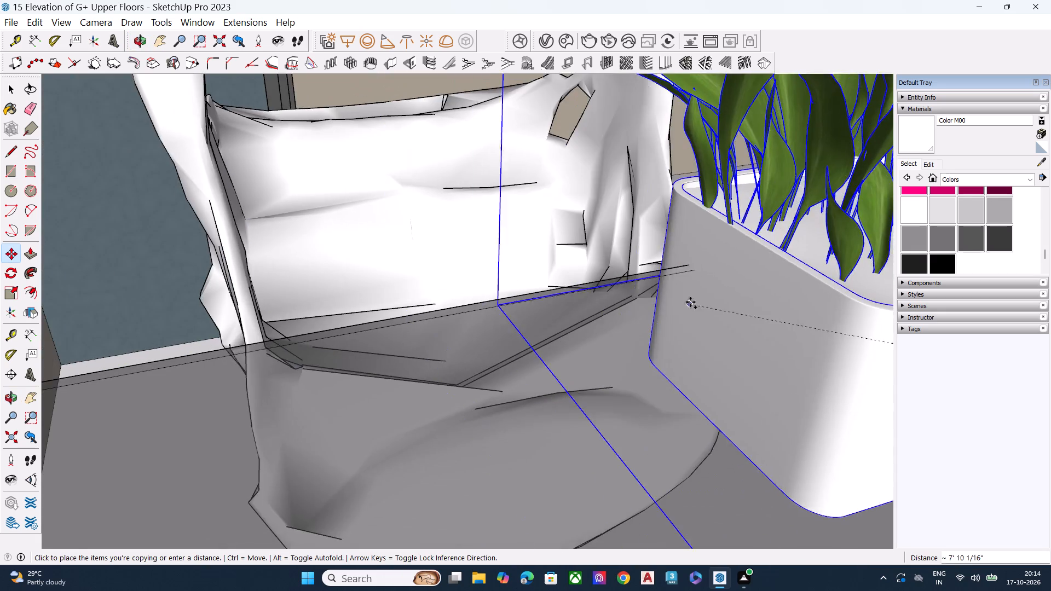
scroll(686, 300, "down", 1)
scroll(686, 300, "up", 2)
scroll(686, 300, "down", 1)
scroll(686, 300, "up", 1)
scroll(686, 300, "down", 9)
scroll(681, 308, "up", 2)
scroll(680, 308, "down", 2)
scroll(680, 308, "up", 2)
scroll(680, 308, "down", 8)
scroll(634, 312, "up", 2)
scroll(634, 312, "down", 1)
scroll(634, 312, "up", 2)
scroll(634, 312, "down", 2)
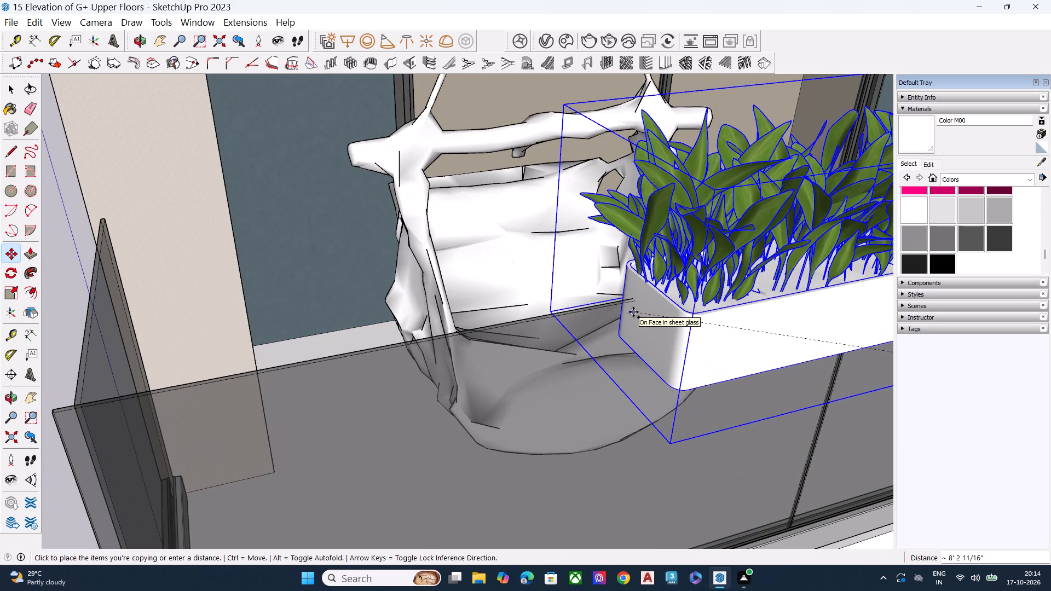
scroll(633, 312, "down", 9)
middle_click_drag(630, 320, 532, 411)
scroll(529, 400, "up", 1)
scroll(504, 353, "down", 11)
middle_click_drag(700, 381, 700, 385)
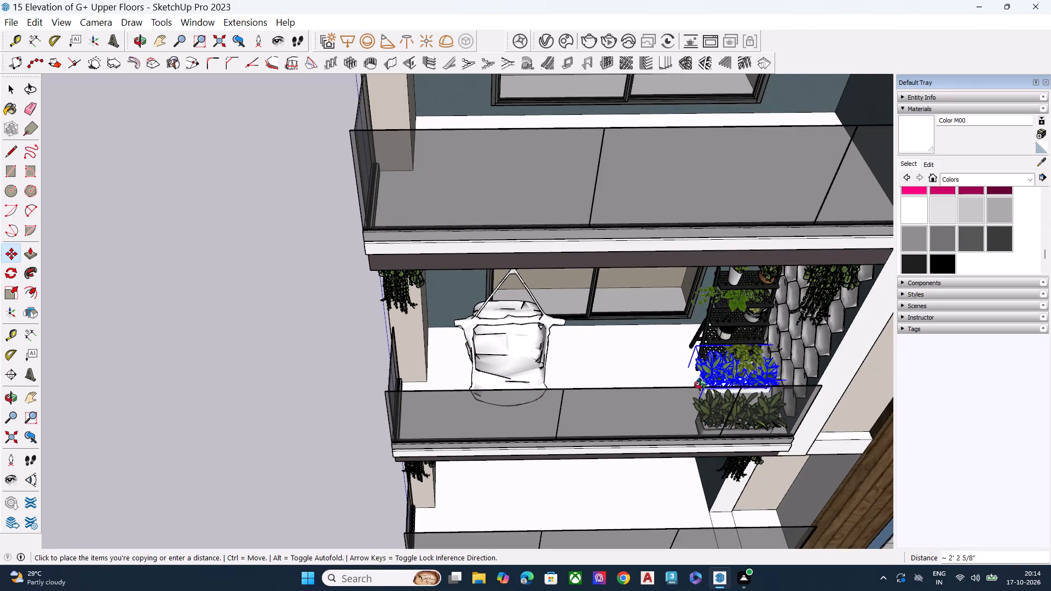
middle_click_drag(700, 385, 661, 512)
scroll(660, 491, "up", 15)
scroll(596, 433, "up", 8)
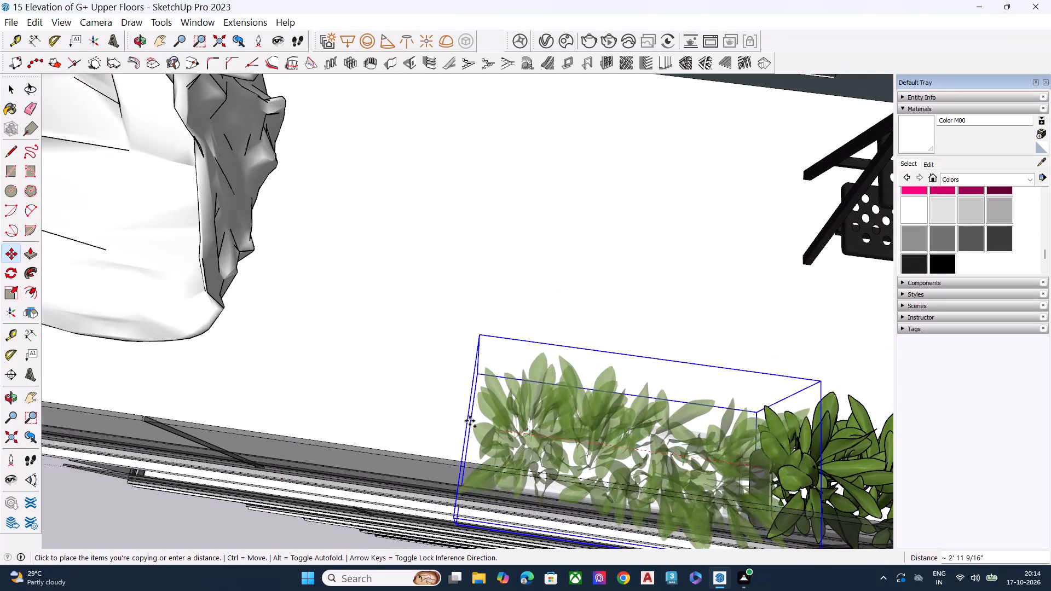
left_click(468, 428)
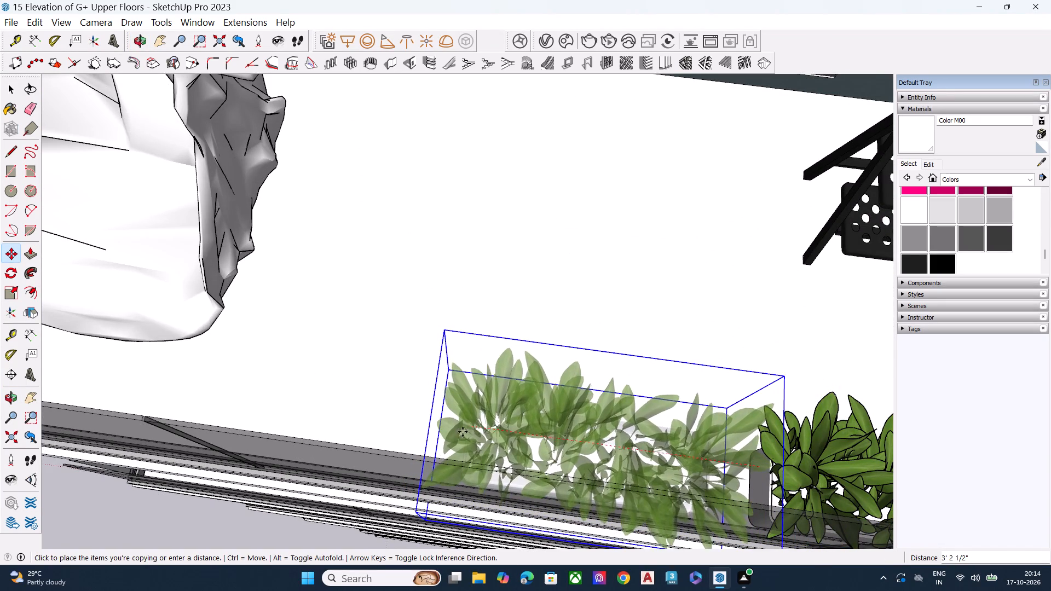
key("space")
Move the planter beside the plant ladder about 5" along the glass railing, closing the gap to its copy.
middle_click_drag(565, 461, 798, 176)
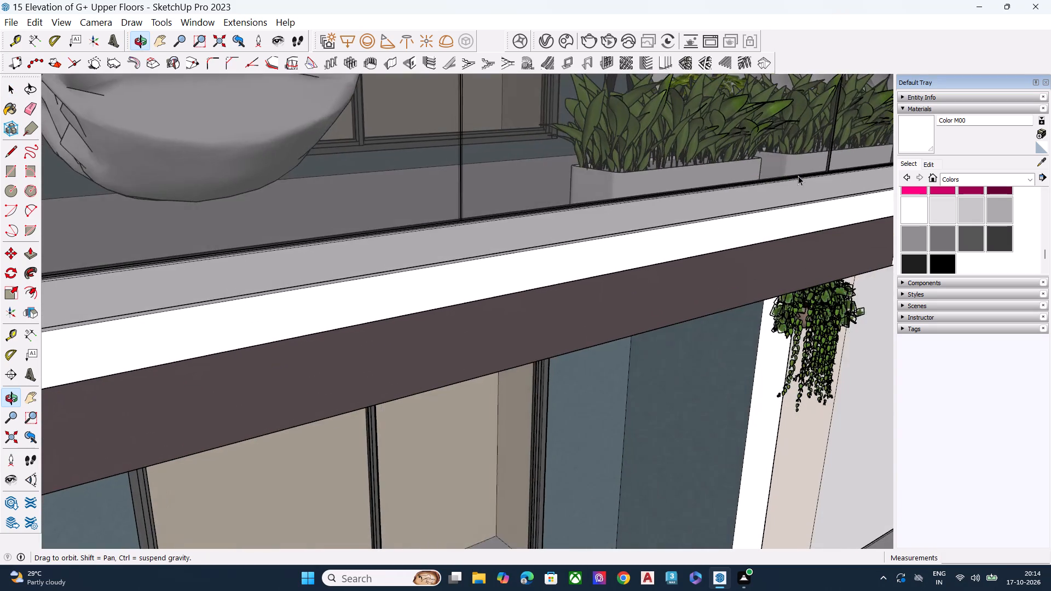
scroll(799, 176, "up", 1)
scroll(799, 176, "down", 11)
middle_click_drag(771, 201, 376, 363)
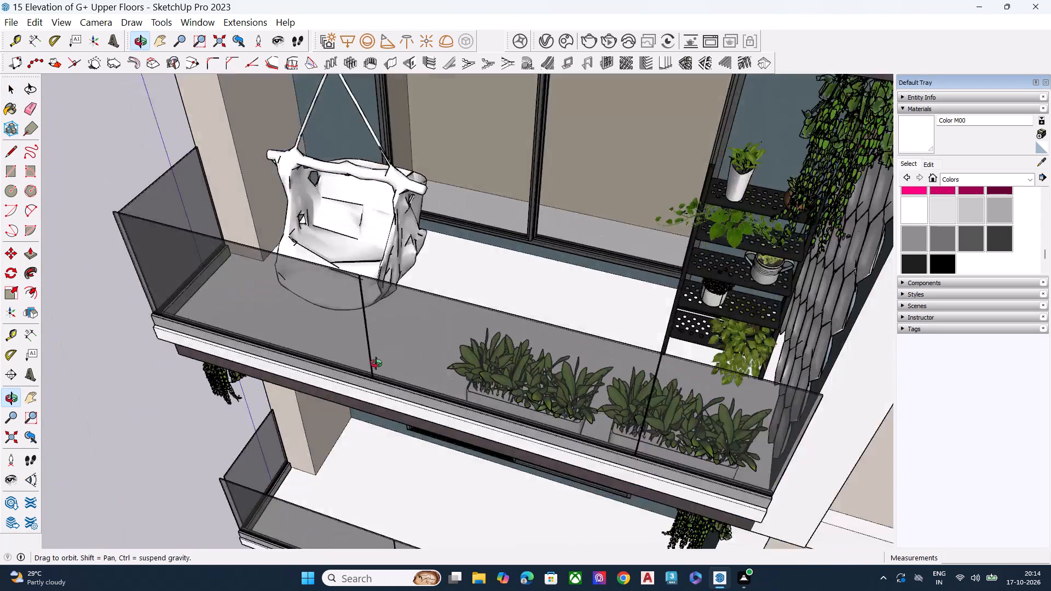
middle_click_drag(376, 363, 337, 377)
scroll(366, 421, "up", 10)
left_click(469, 455)
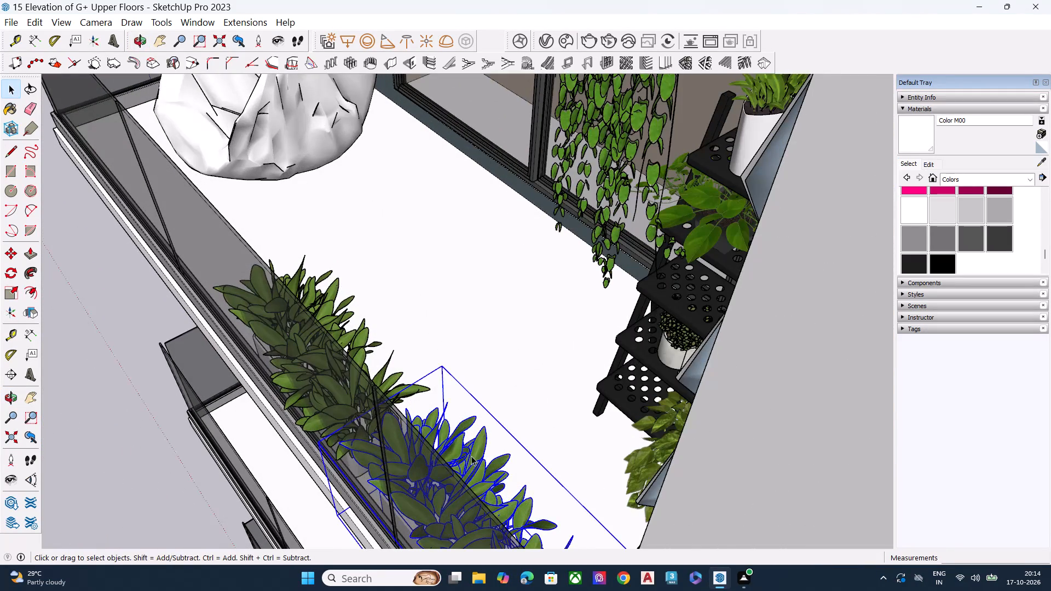
key("m")
left_click(471, 456)
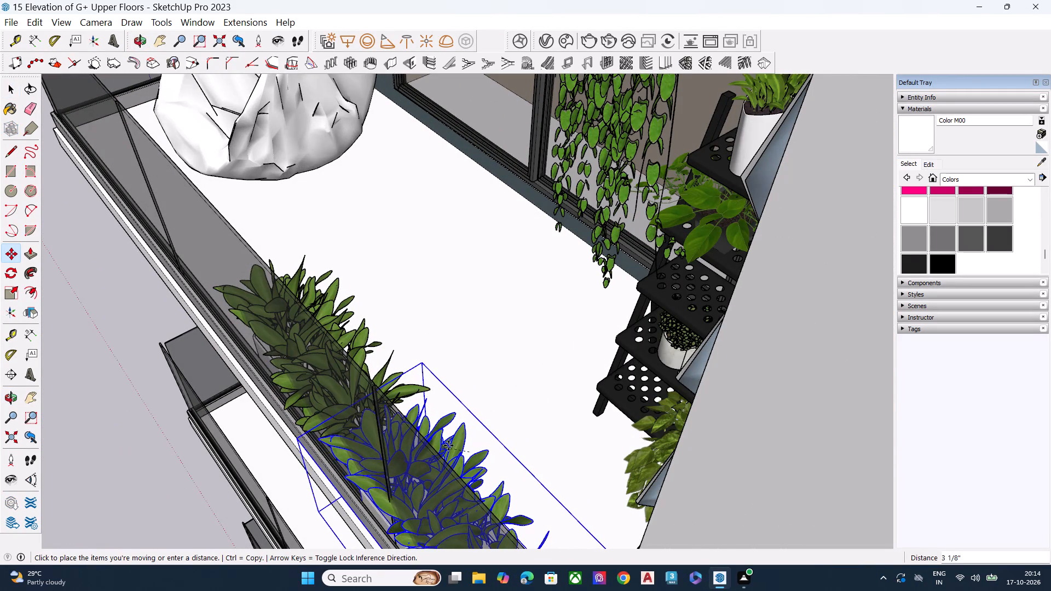
left_click(450, 427)
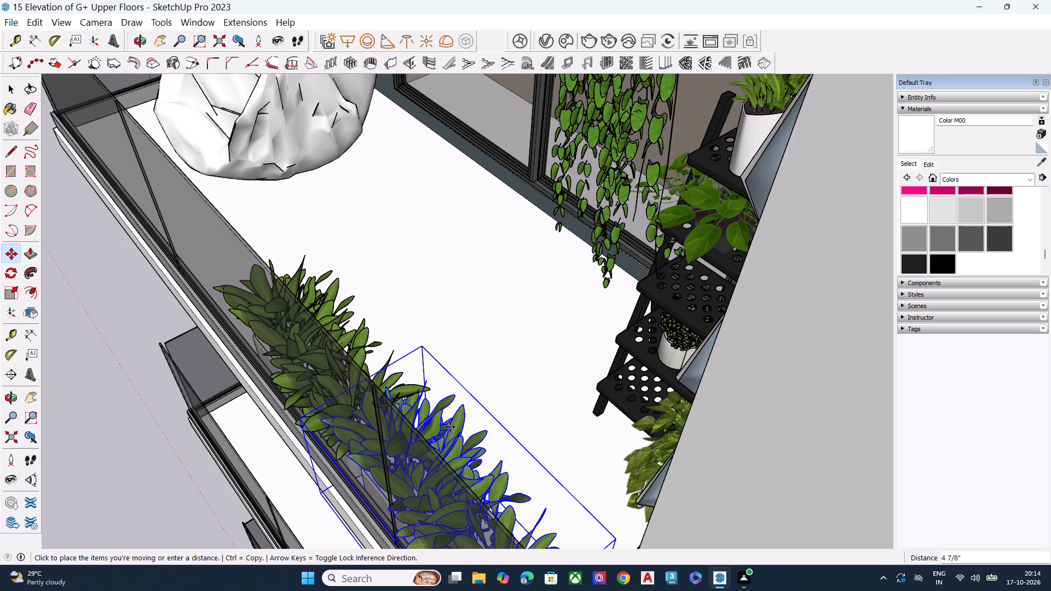
key("space")
left_click(165, 471)
Examine the furnished balcony from its side and front, checking the planter row against the hammock chair, plant ladder and hexagonal panel.
middle_click_drag(356, 420, 1050, 294)
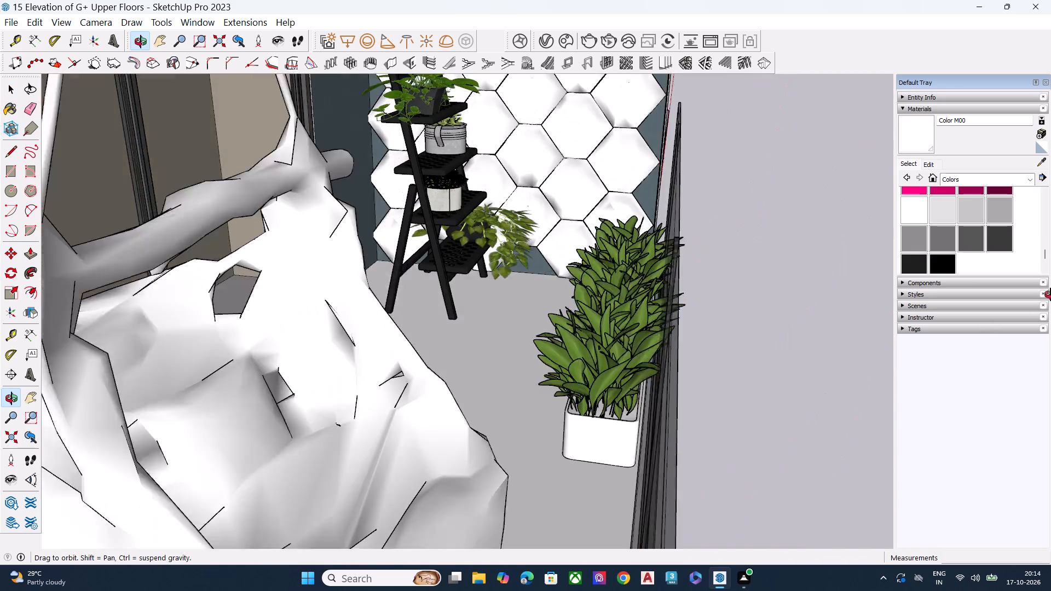
scroll(684, 356, "down", 4)
scroll(668, 361, "up", 1)
scroll(668, 362, "down", 3)
middle_click_drag(723, 420, 600, 380)
scroll(602, 382, "up", 1)
scroll(666, 405, "down", 11)
scroll(671, 490, "down", 1)
scroll(669, 491, "up", 2)
scroll(662, 500, "down", 3)
middle_click_drag(583, 471, 543, 399)
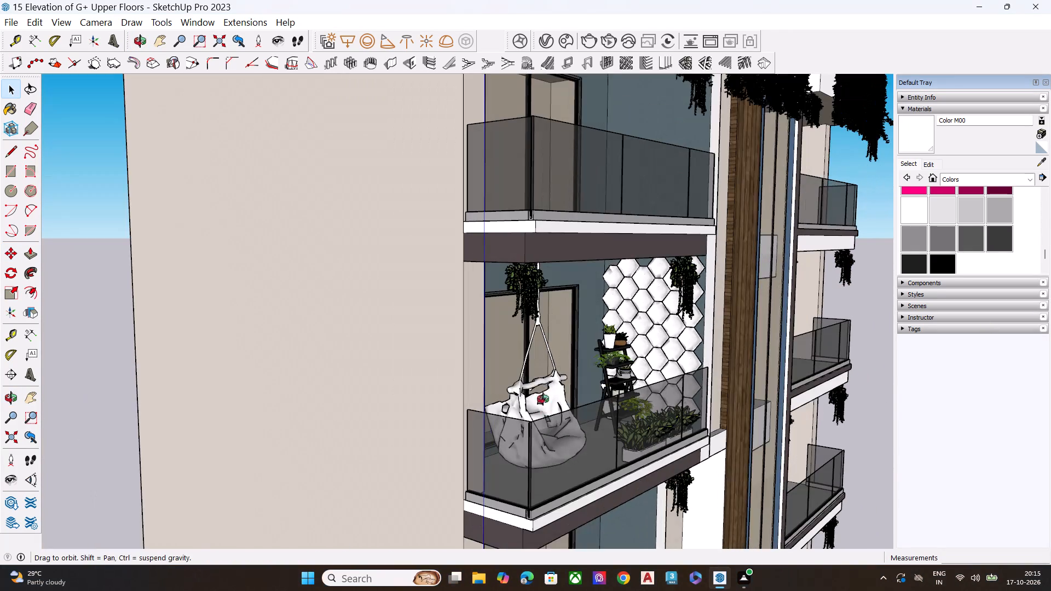
middle_click_drag(543, 399, 426, 364)
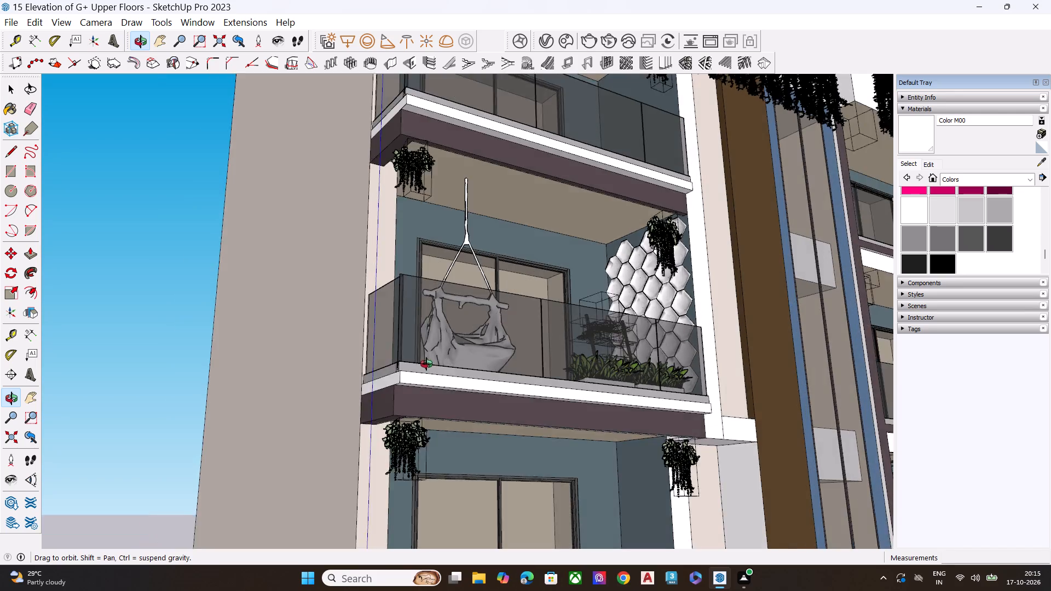
middle_click_drag(426, 364, 478, 387)
scroll(415, 274, "up", 6)
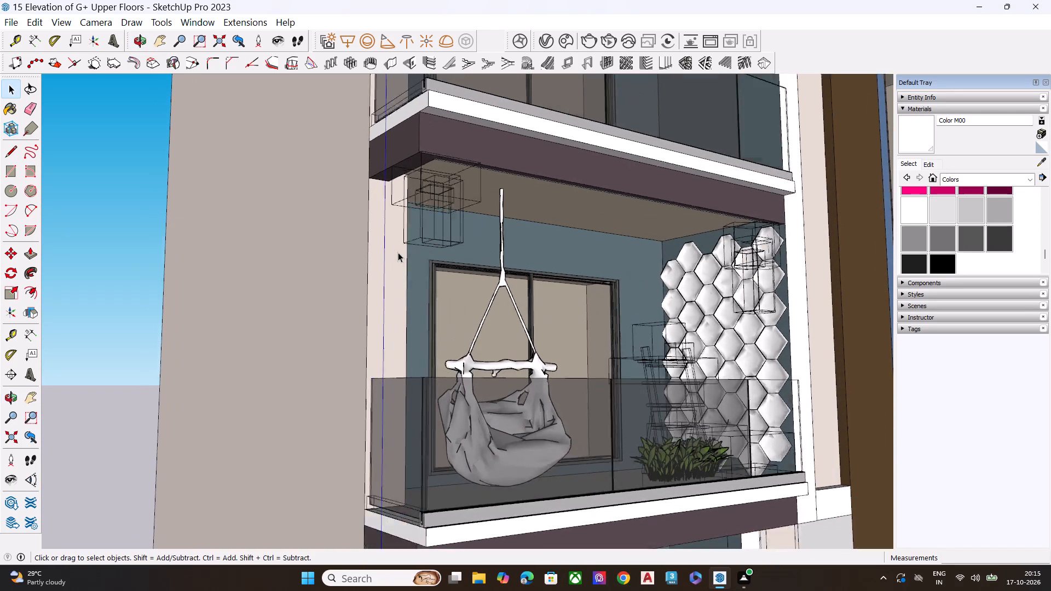
scroll(398, 252, "down", 4)
middle_click_drag(535, 303, 595, 310)
scroll(726, 307, "up", 1)
scroll(726, 306, "down", 1)
scroll(726, 306, "up", 1)
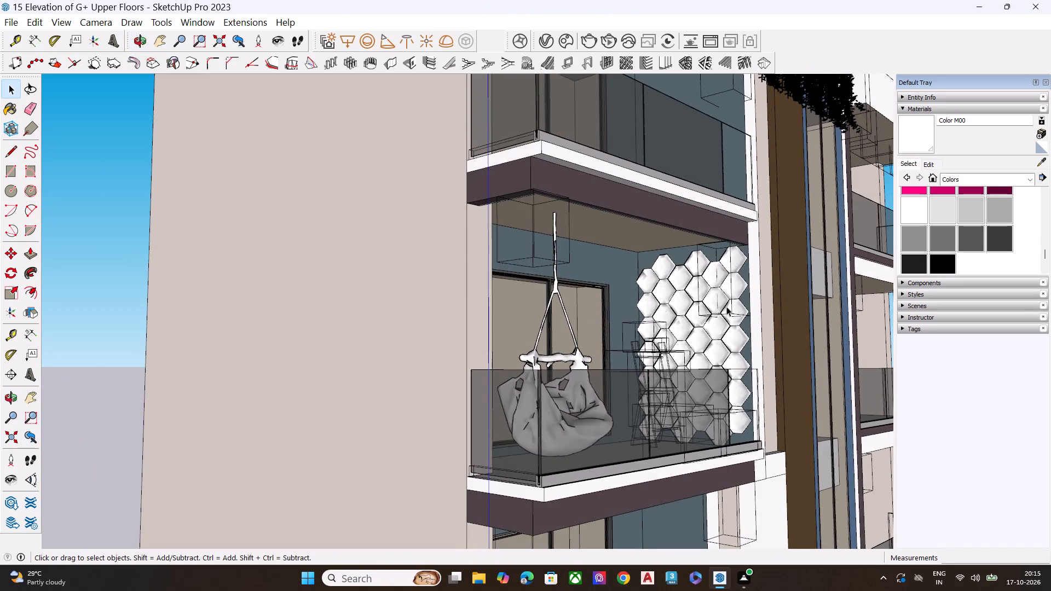
scroll(726, 306, "up", 3)
scroll(713, 318, "down", 3)
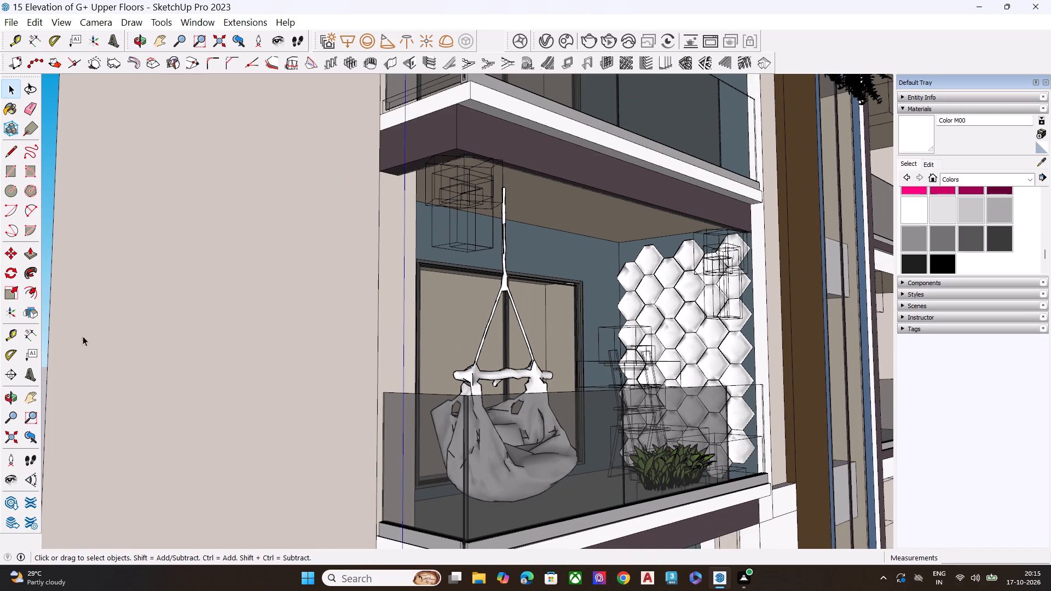
left_click(47, 218)
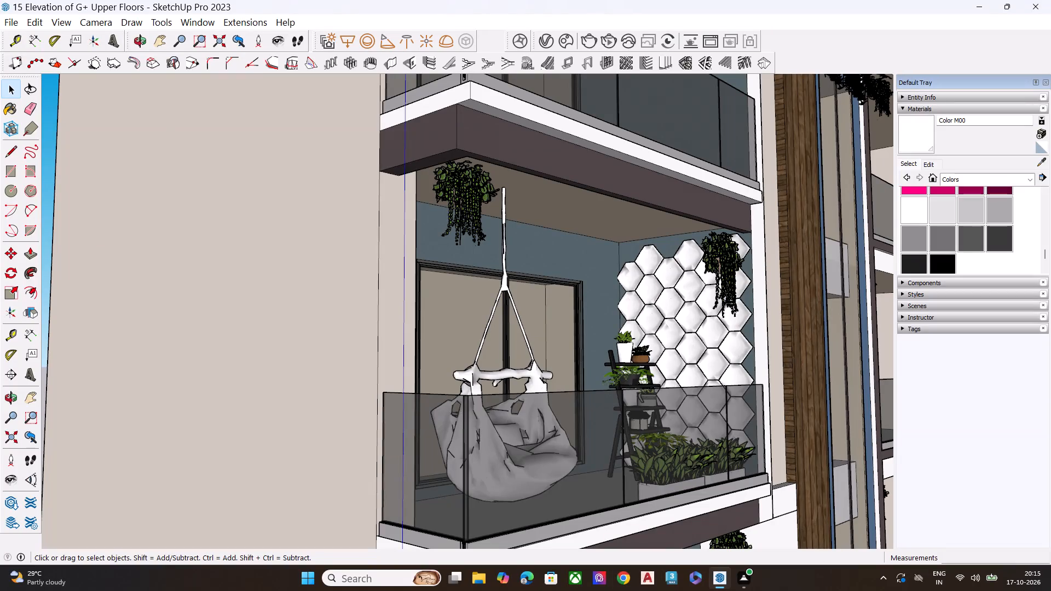
Examine the whole front elevation, comparing the furnished balcony with the empty balconies and hanging plants around it.
scroll(499, 388, "down", 8)
middle_click_drag(633, 383, 493, 426)
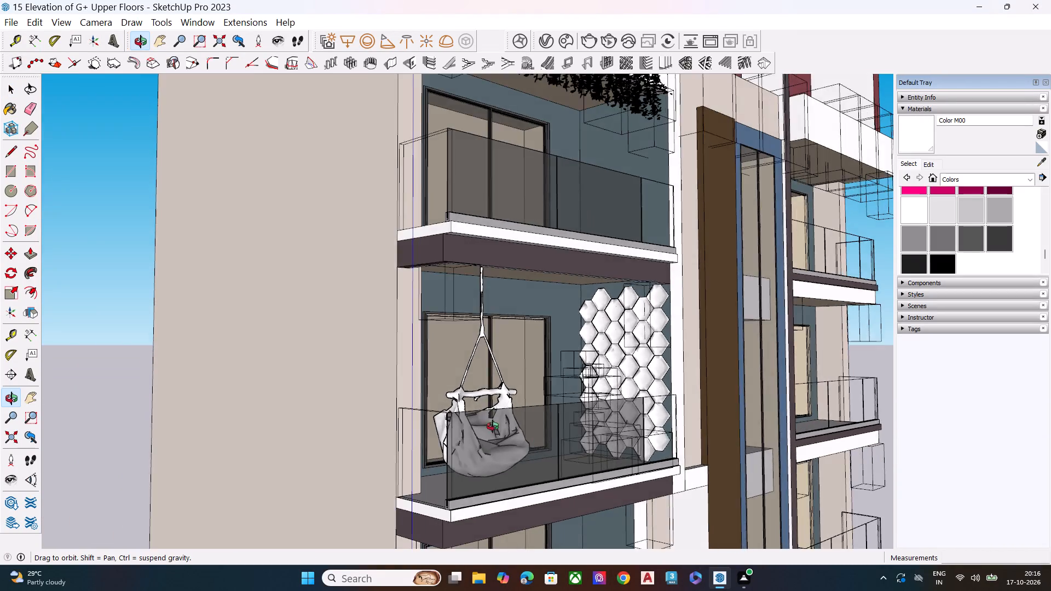
middle_click_drag(493, 426, 397, 424)
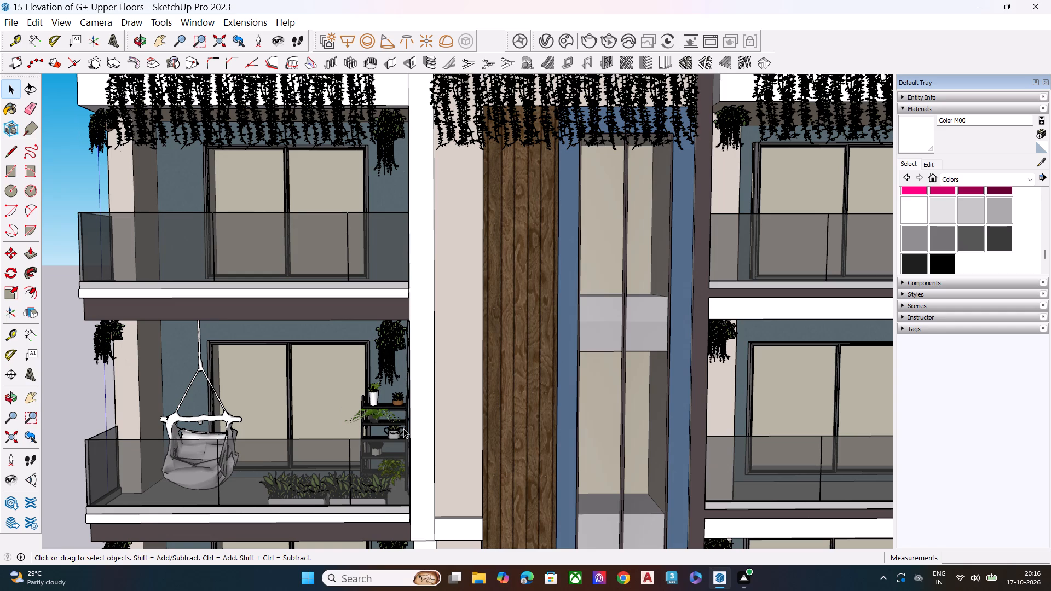
scroll(366, 241, "down", 7)
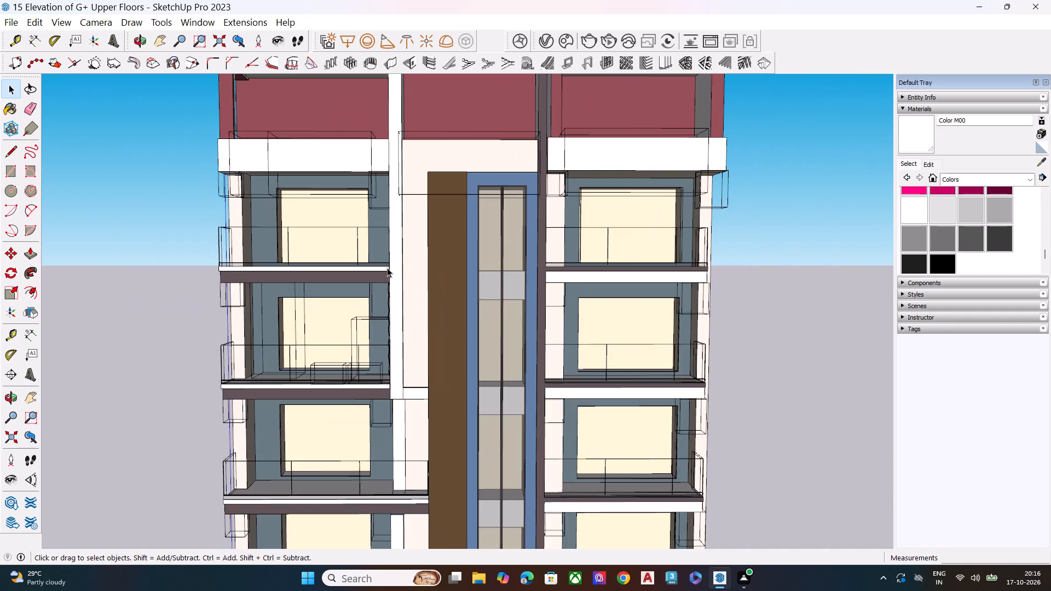
middle_click_drag(378, 351, 278, 343)
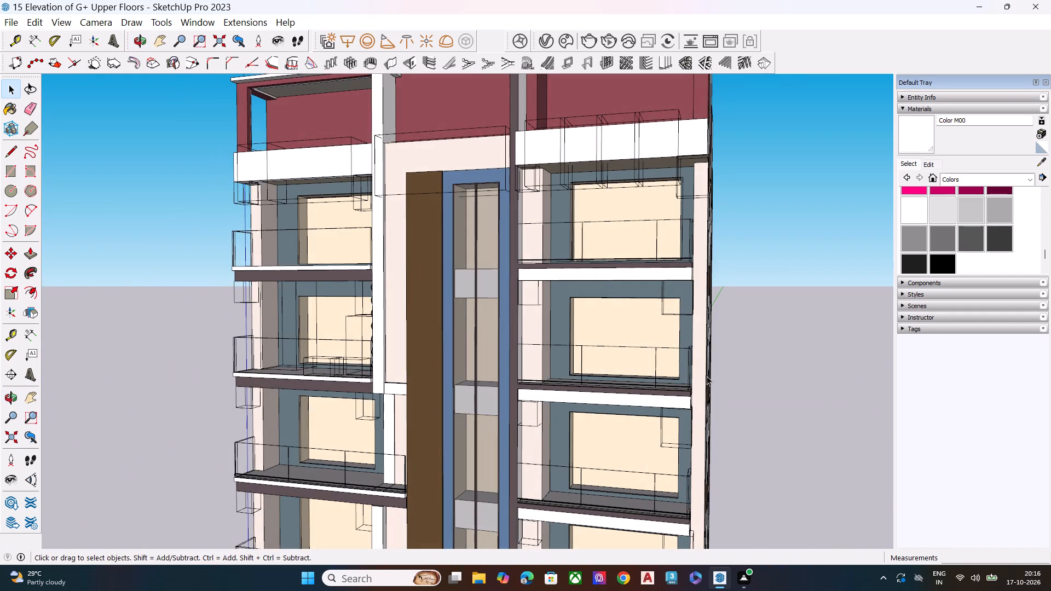
left_click(801, 376)
scroll(488, 376, "down", 3)
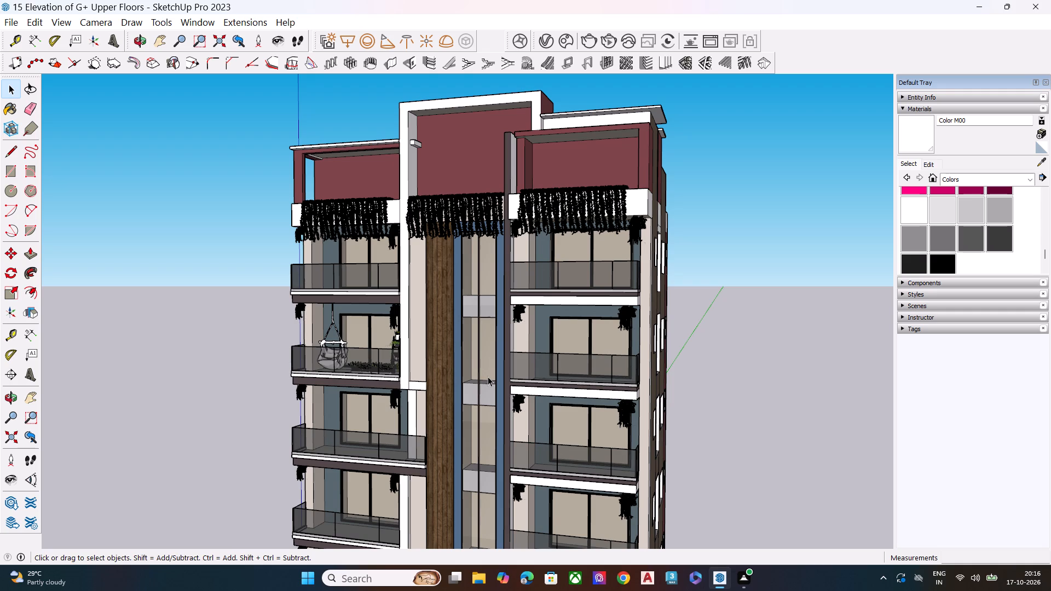
middle_click_drag(379, 407, 393, 397)
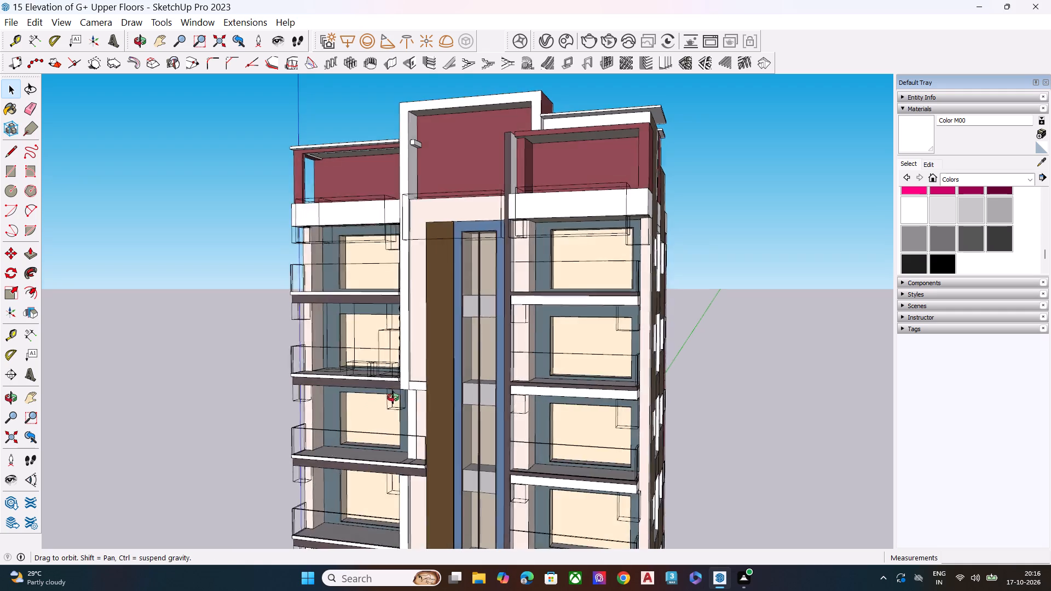
middle_click_drag(393, 397, 738, 366)
scroll(501, 363, "up", 4)
scroll(452, 356, "down", 1)
scroll(448, 357, "up", 1)
middle_click_drag(296, 354, 312, 400)
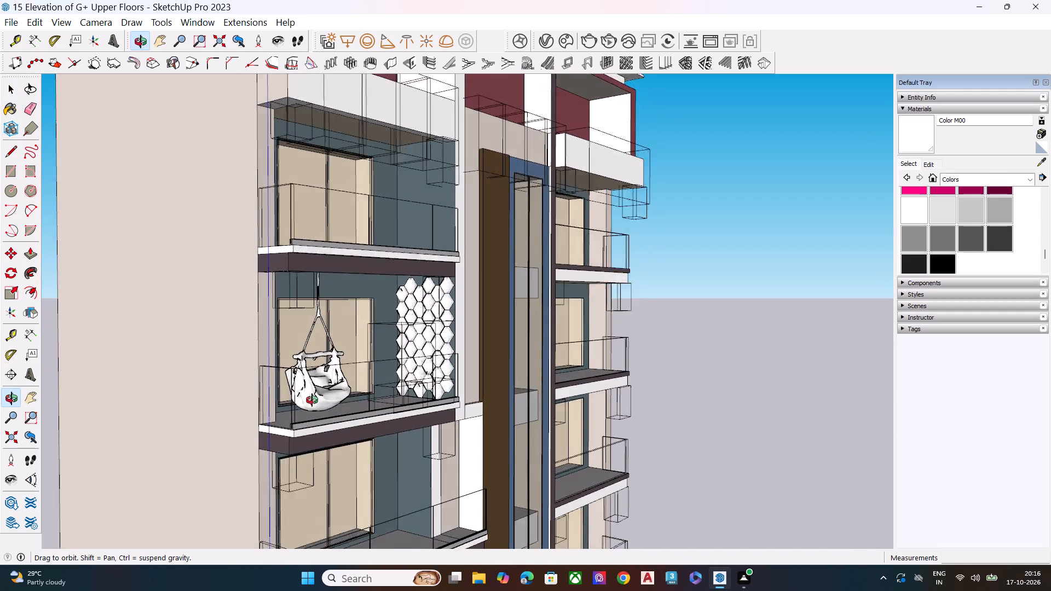
middle_click_drag(312, 400, 313, 416)
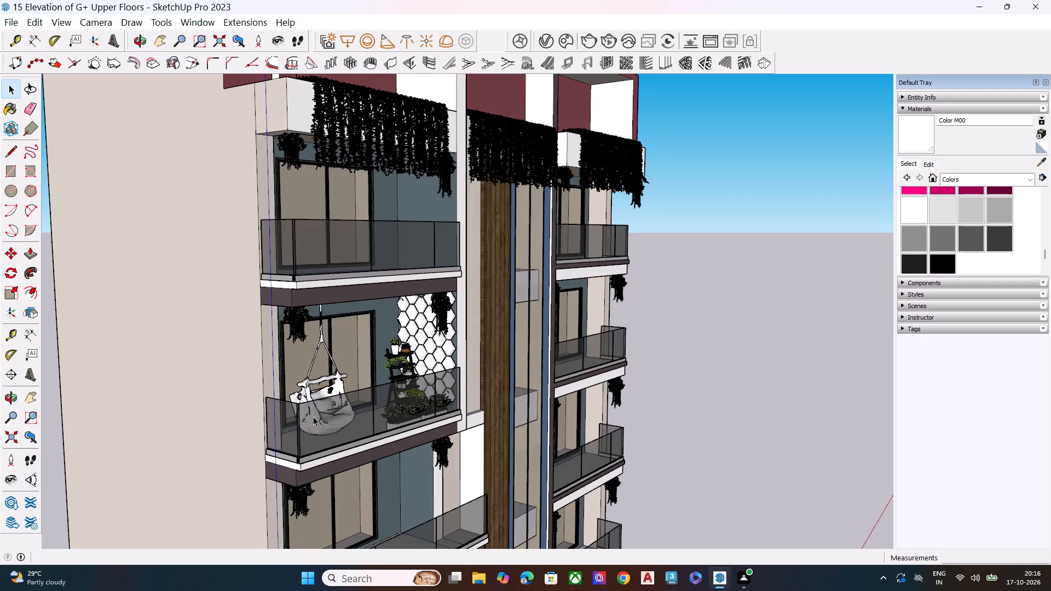
left_click(683, 314)
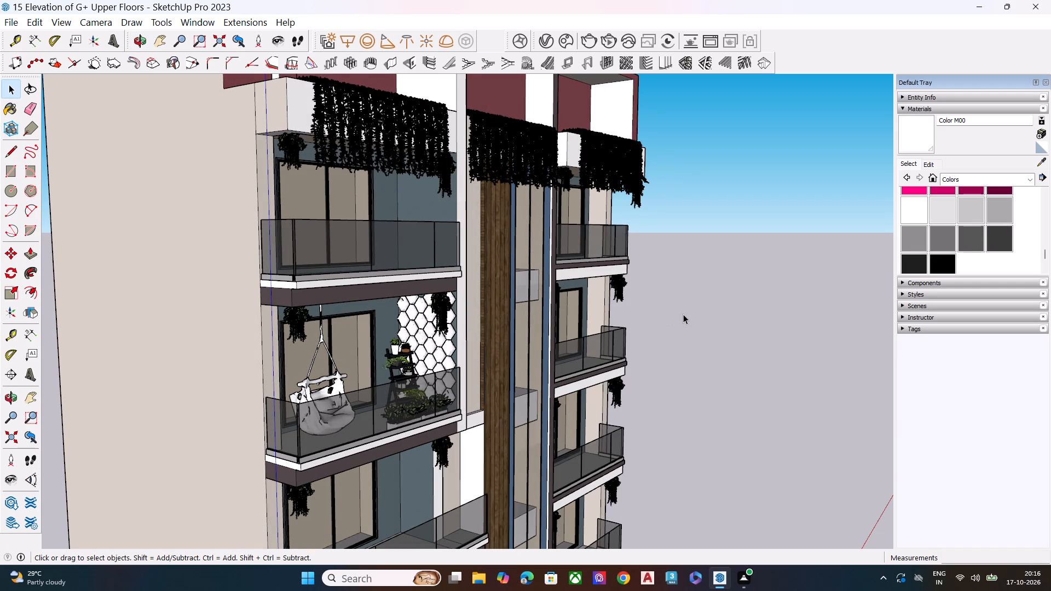
Inspect the furnished balcony close up and from several angles, checking how its furniture and plants read behind the glass railing.
scroll(245, 375, "up", 2)
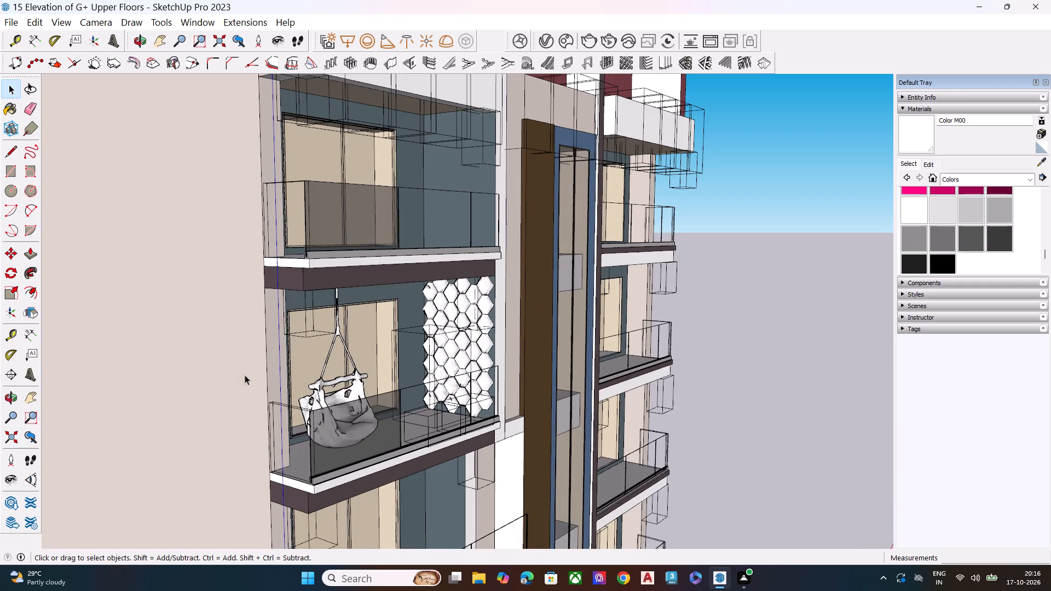
middle_click_drag(350, 384, 334, 349)
scroll(298, 277, "up", 4)
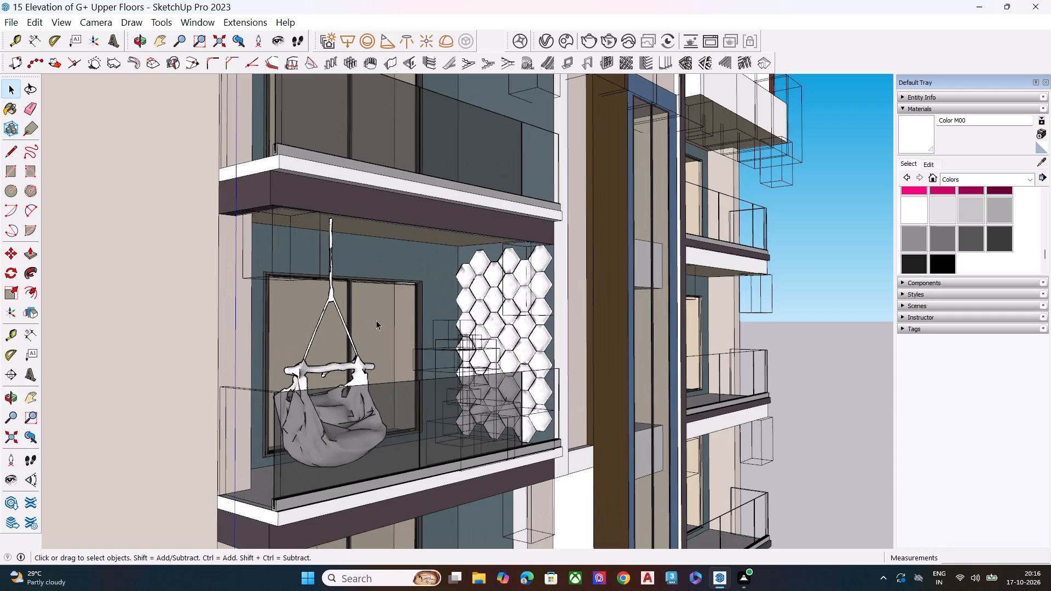
middle_click_drag(376, 320, 392, 291)
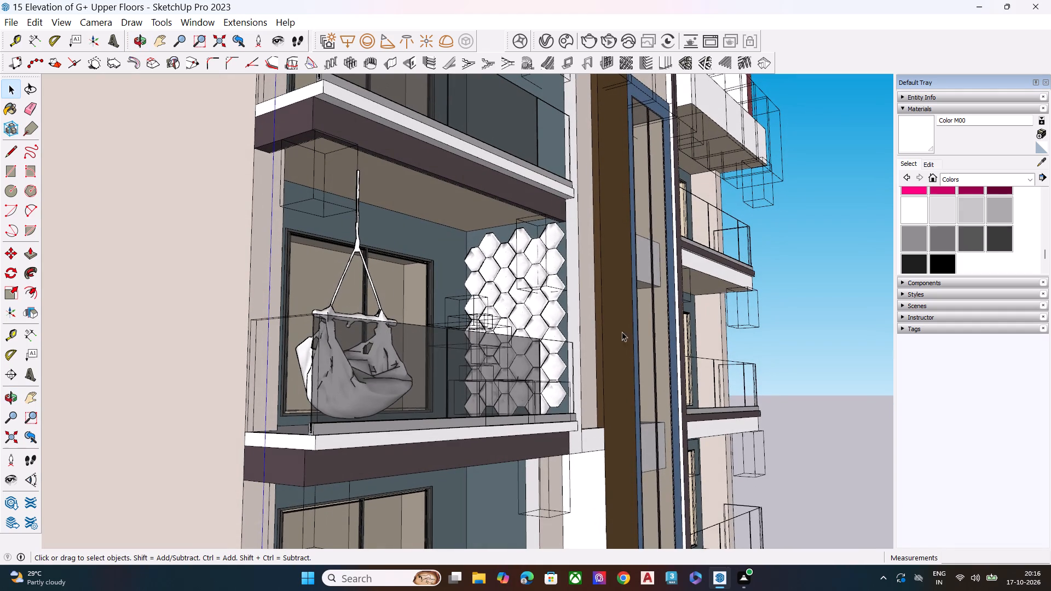
left_click(839, 310)
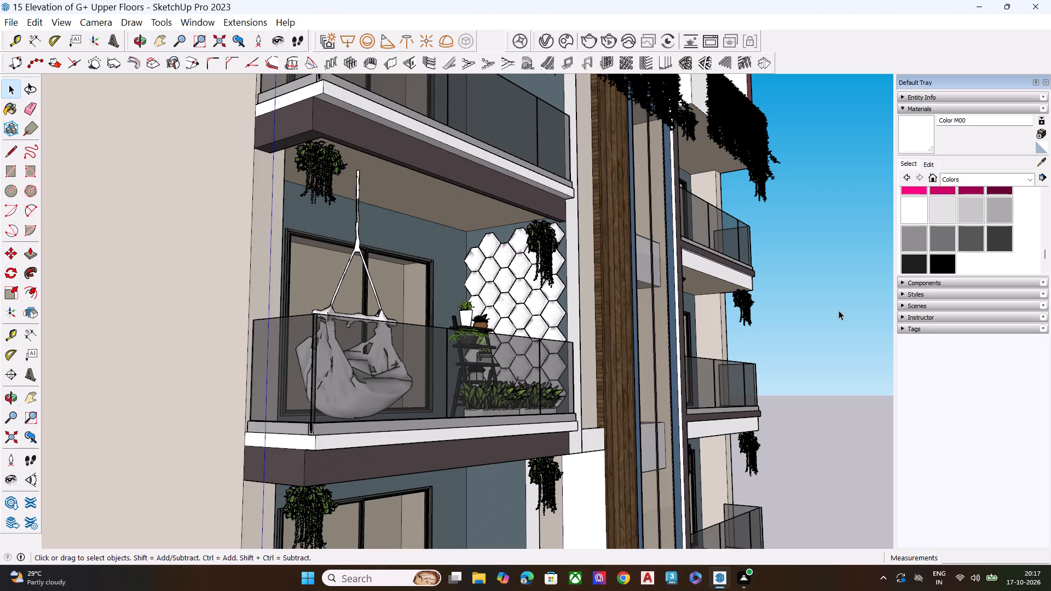
middle_click_drag(498, 342, 509, 384)
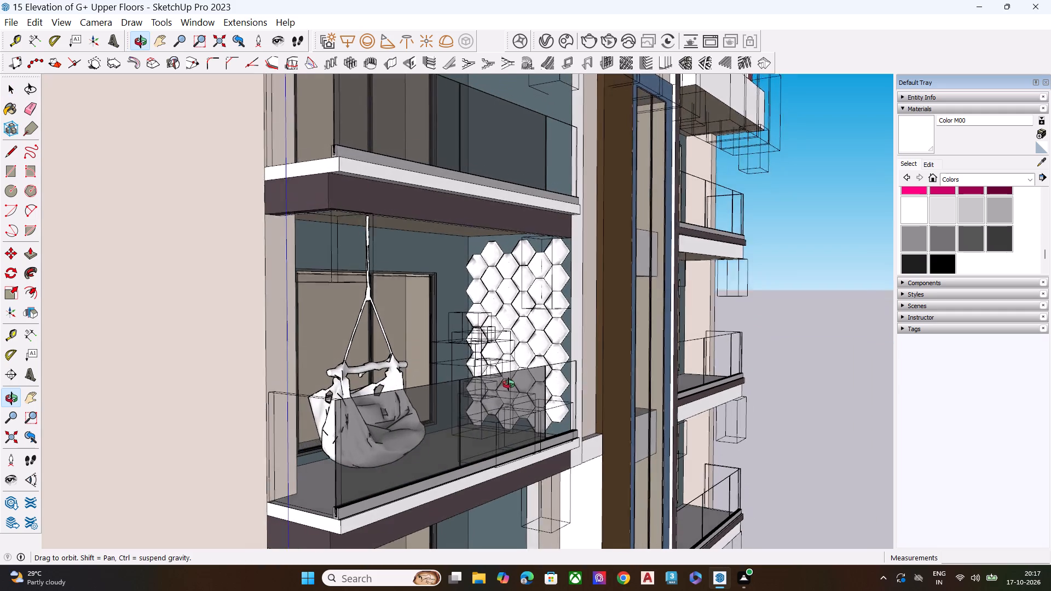
middle_click_drag(509, 384, 327, 367)
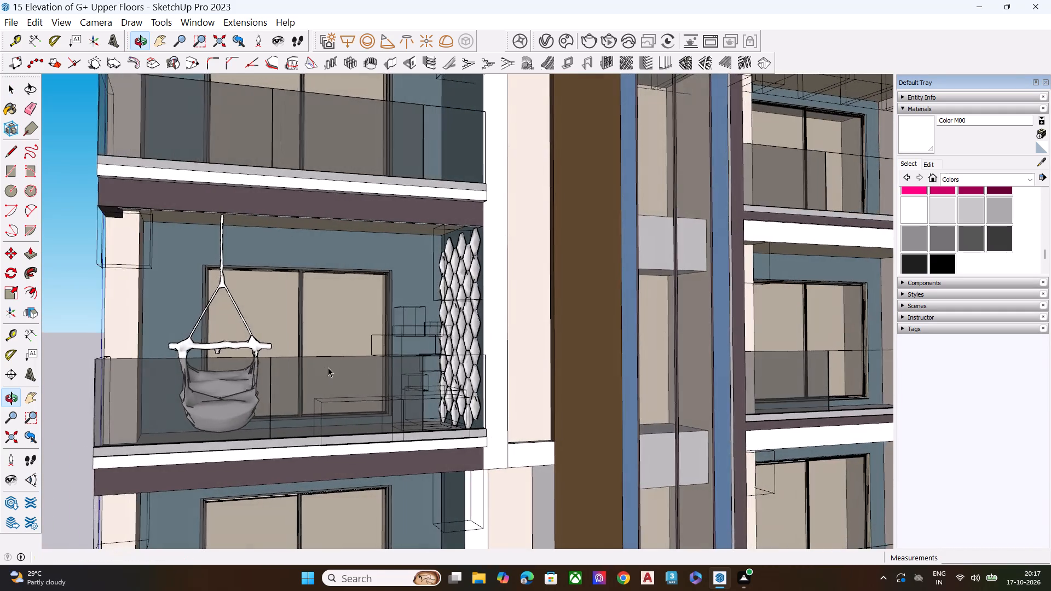
scroll(571, 356, "down", 8)
middle_click_drag(619, 388, 383, 367)
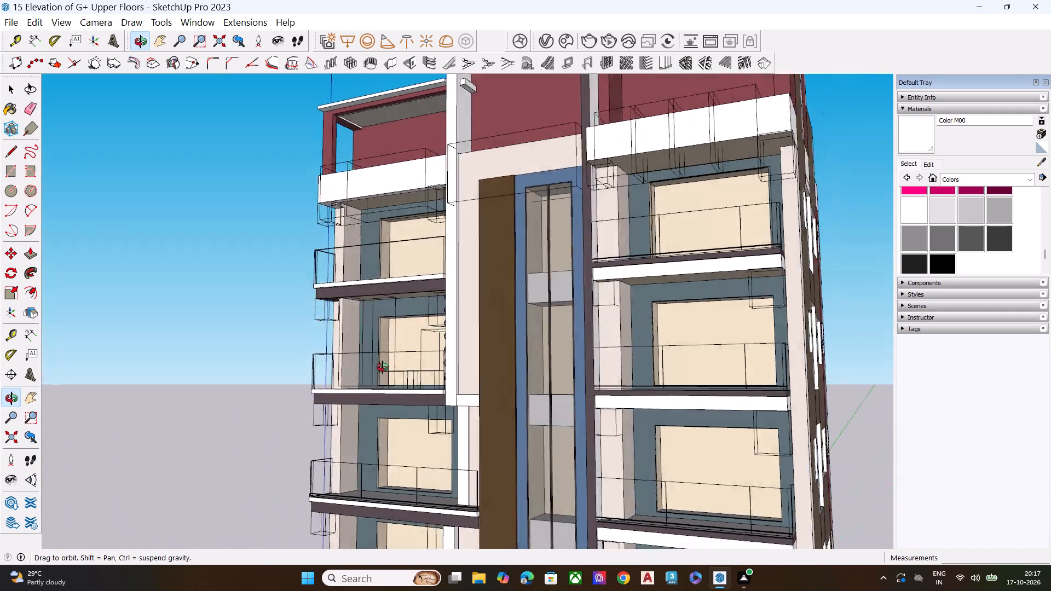
middle_click_drag(383, 367, 752, 367)
scroll(621, 356, "up", 8)
middle_click_drag(572, 370, 584, 383)
scroll(573, 371, "down", 1)
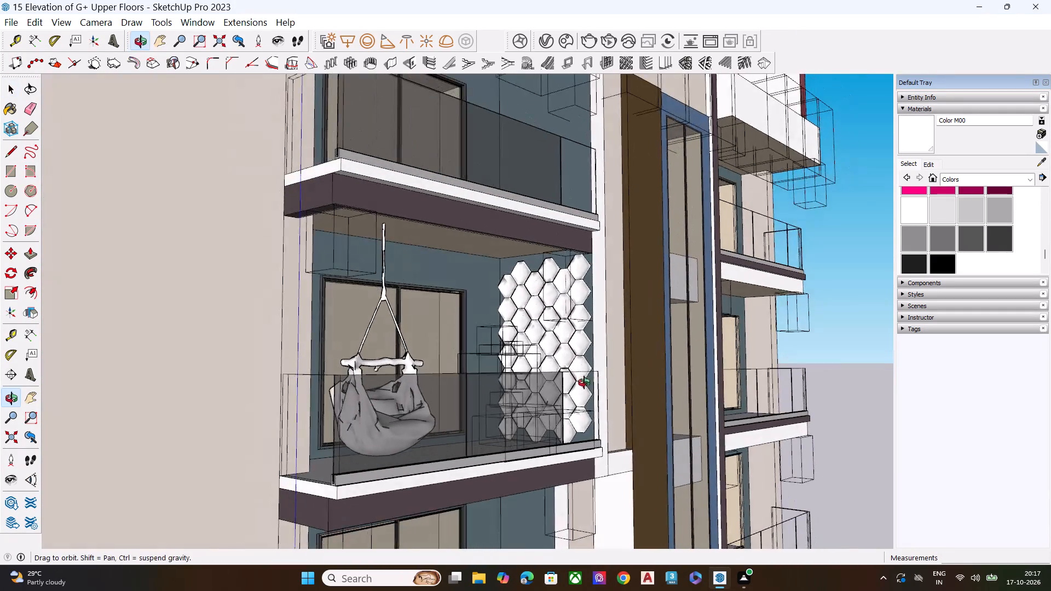
middle_click_drag(584, 383, 627, 376)
left_click(847, 314)
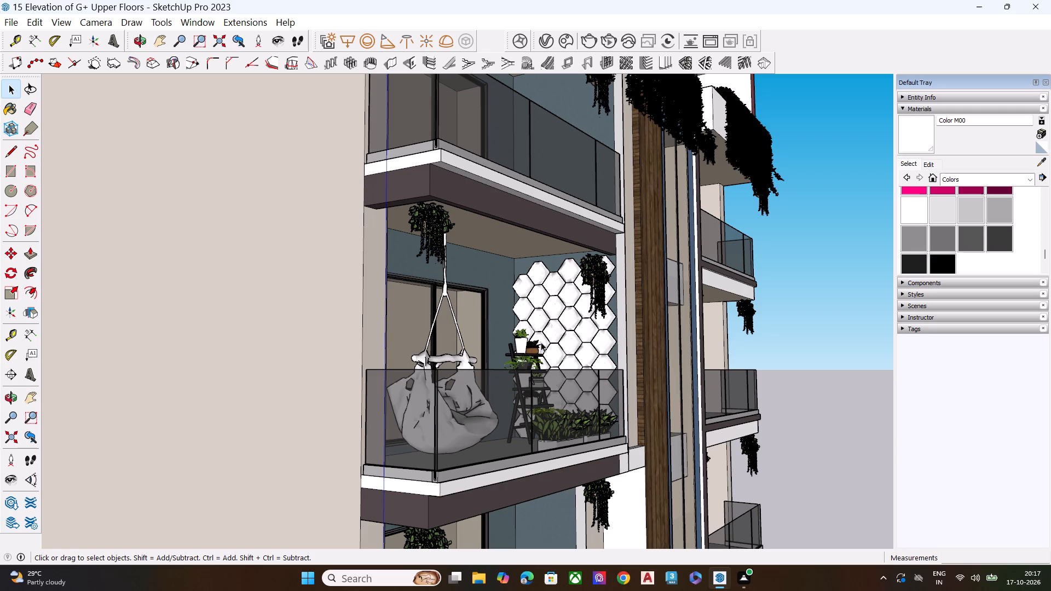
key("h")
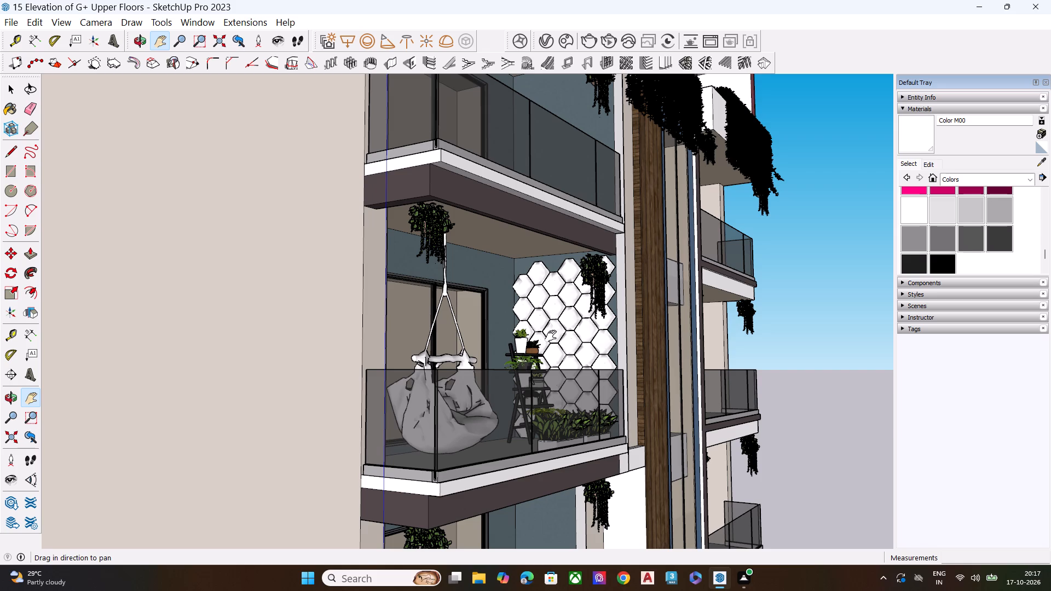
left_click_drag(551, 336, 510, 319)
middle_click_drag(526, 323, 529, 355)
left_click_drag(466, 351, 496, 306)
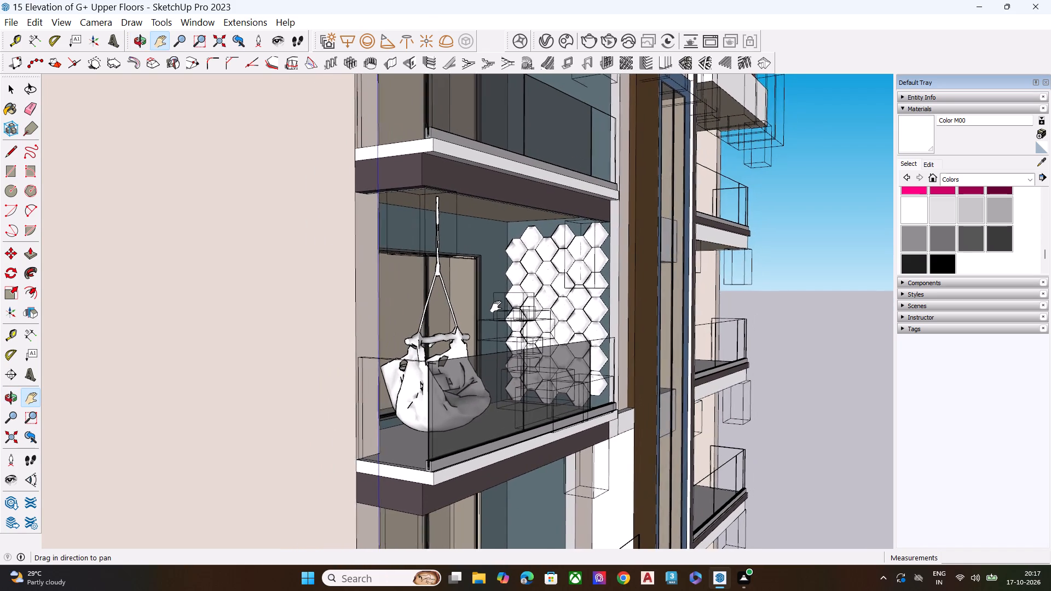
left_click_drag(496, 306, 495, 306)
middle_click_drag(552, 316, 481, 315)
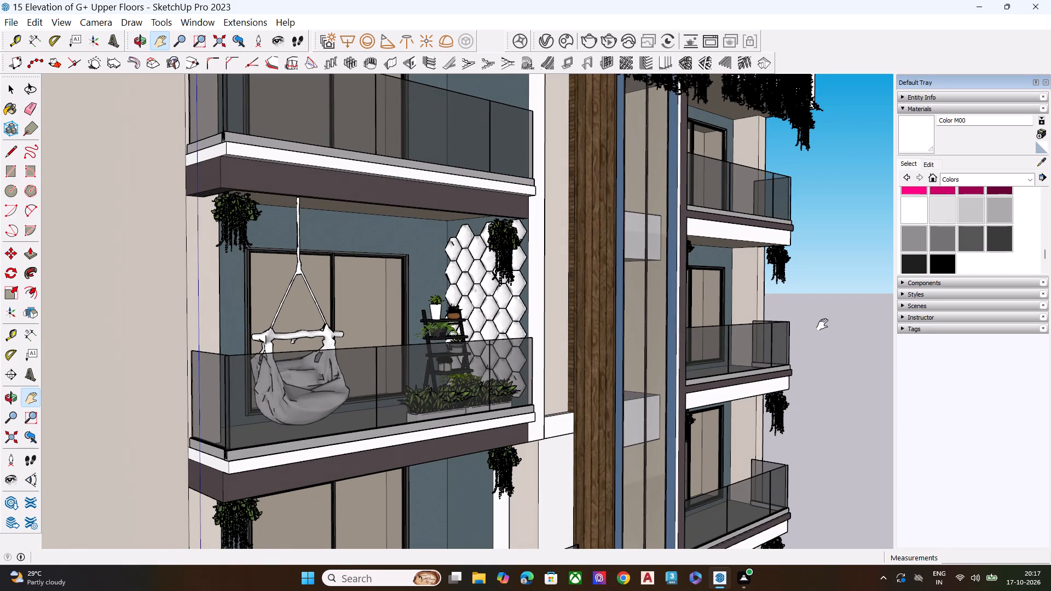
key("space")
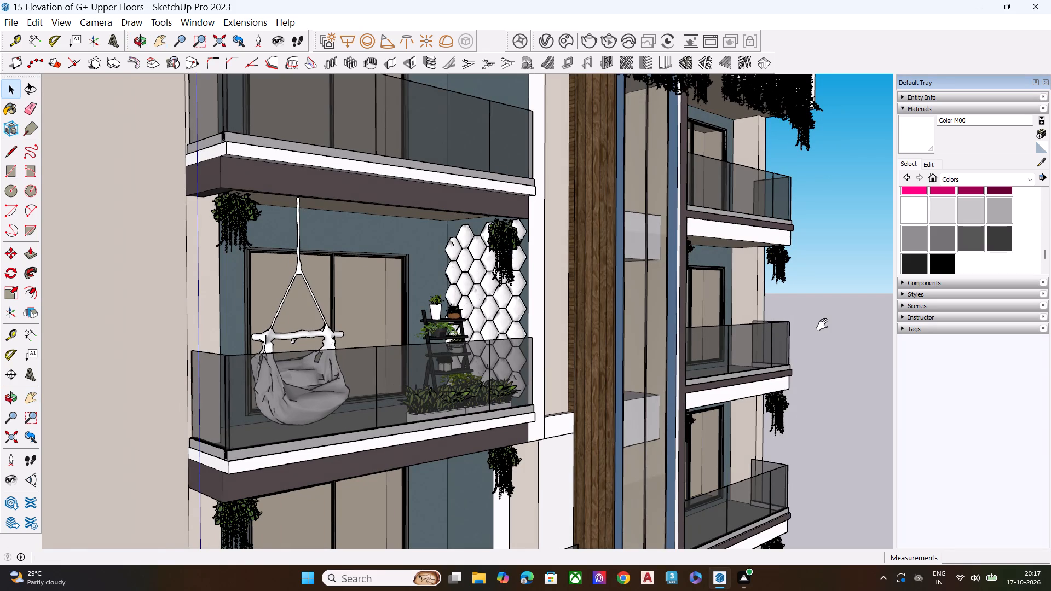
key("space")
left_click(822, 325)
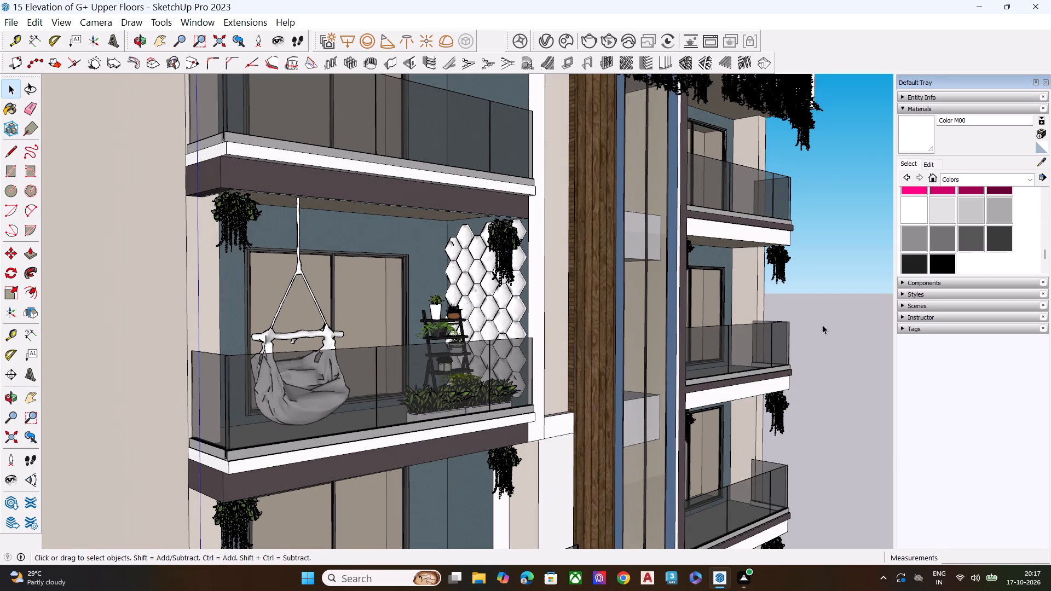
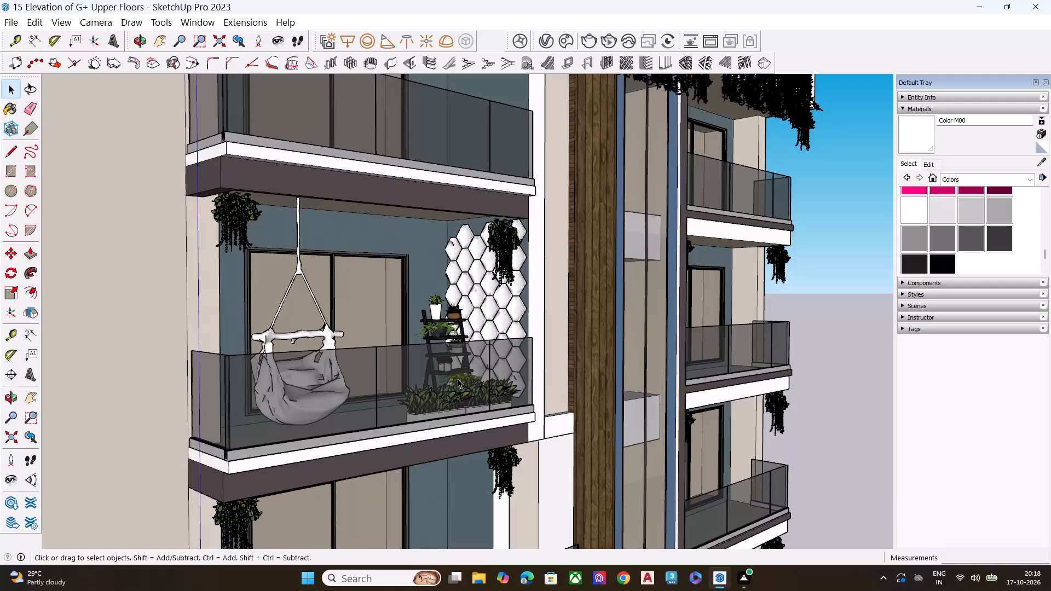
Examine the upper front elevation from several angles, comparing the furnished balcony with the neighbouring balconies and hanging plants.
middle_click_drag(480, 403, 404, 413)
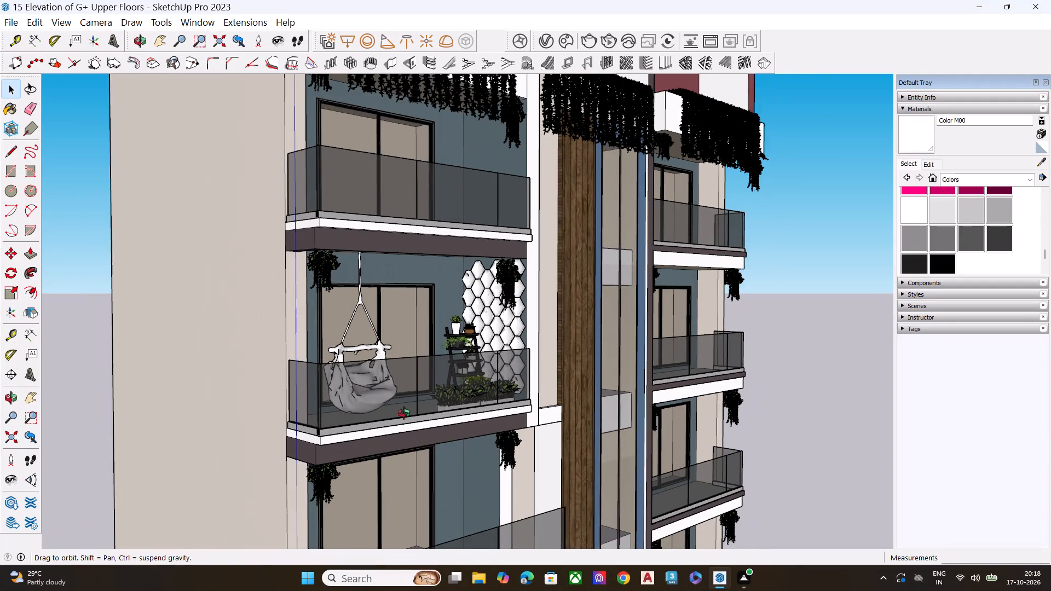
middle_click_drag(404, 413, 362, 411)
scroll(281, 354, "up", 7)
scroll(362, 363, "down", 6)
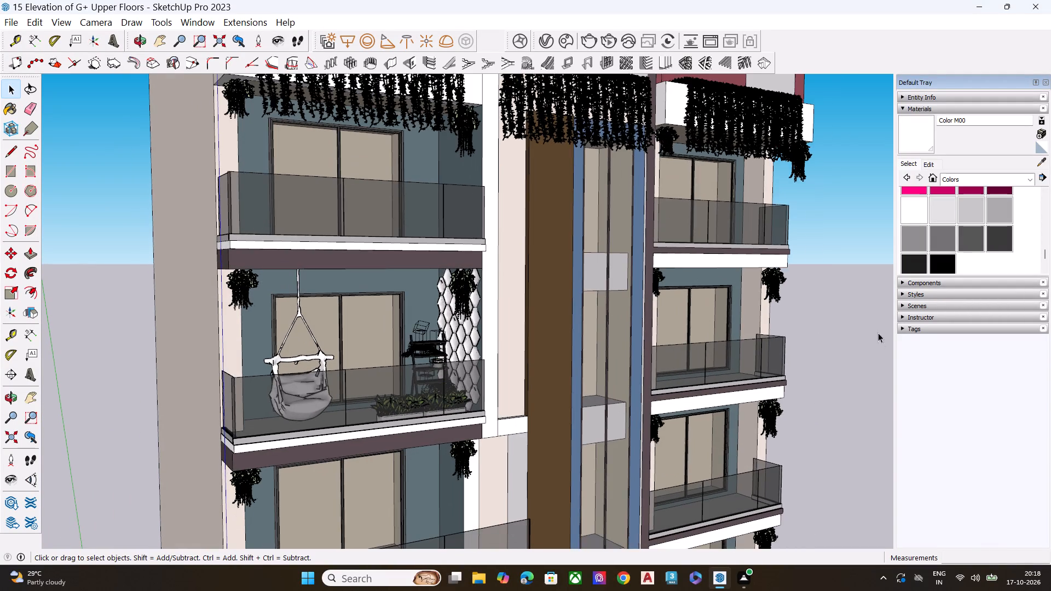
double_click(862, 318)
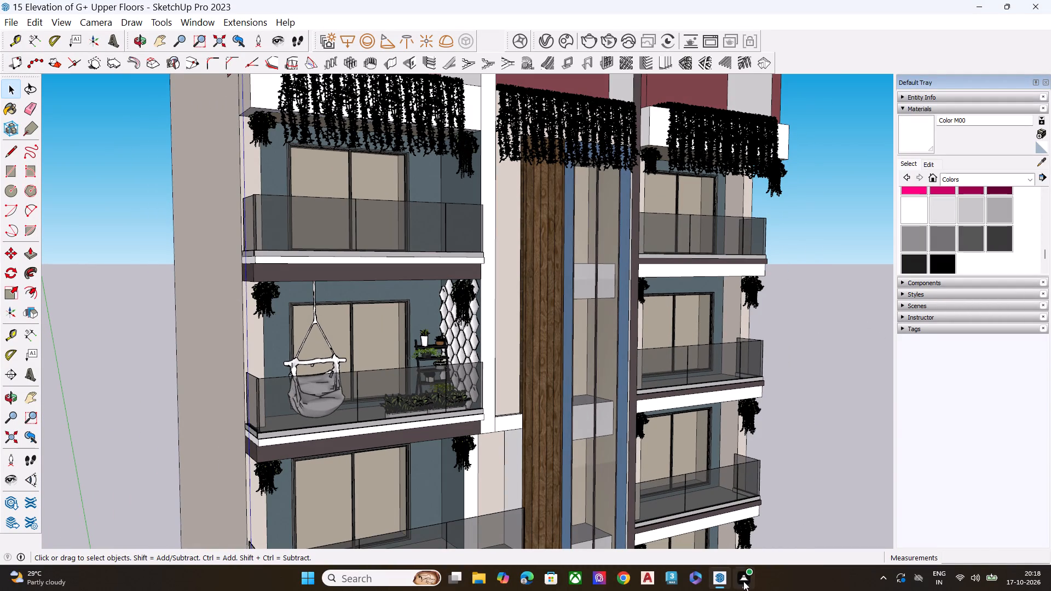
scroll(802, 312, "down", 3)
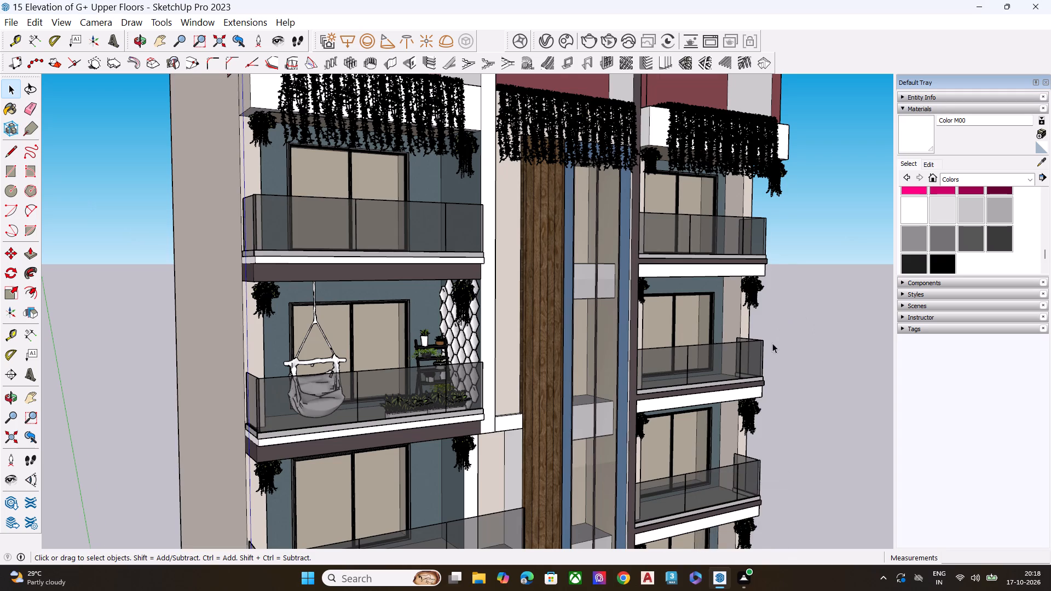
scroll(772, 343, "down", 1)
middle_click_drag(510, 427, 427, 414)
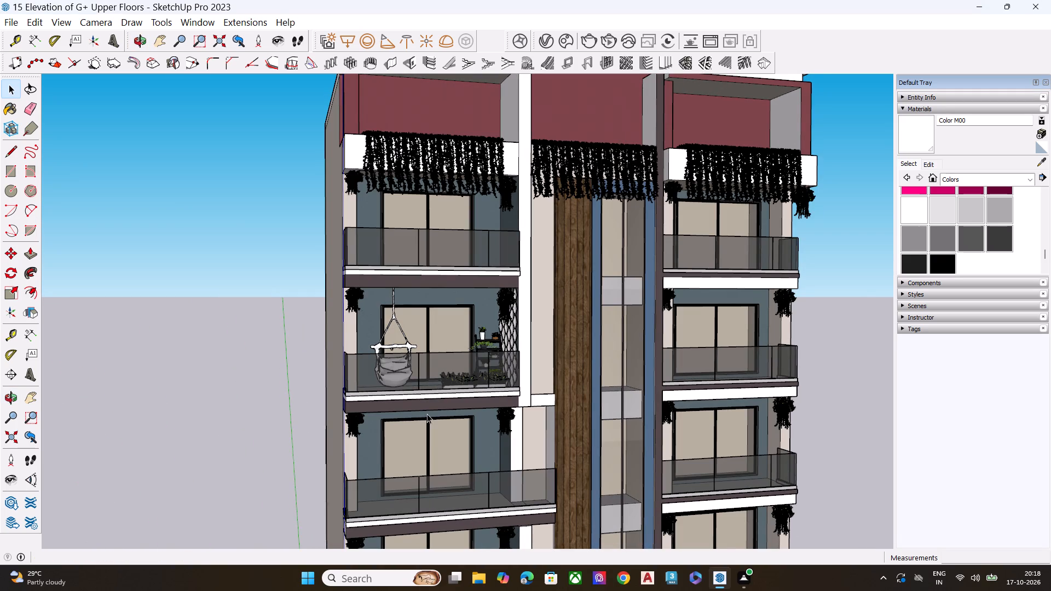
scroll(440, 255, "down", 8)
middle_click_drag(468, 353, 490, 304)
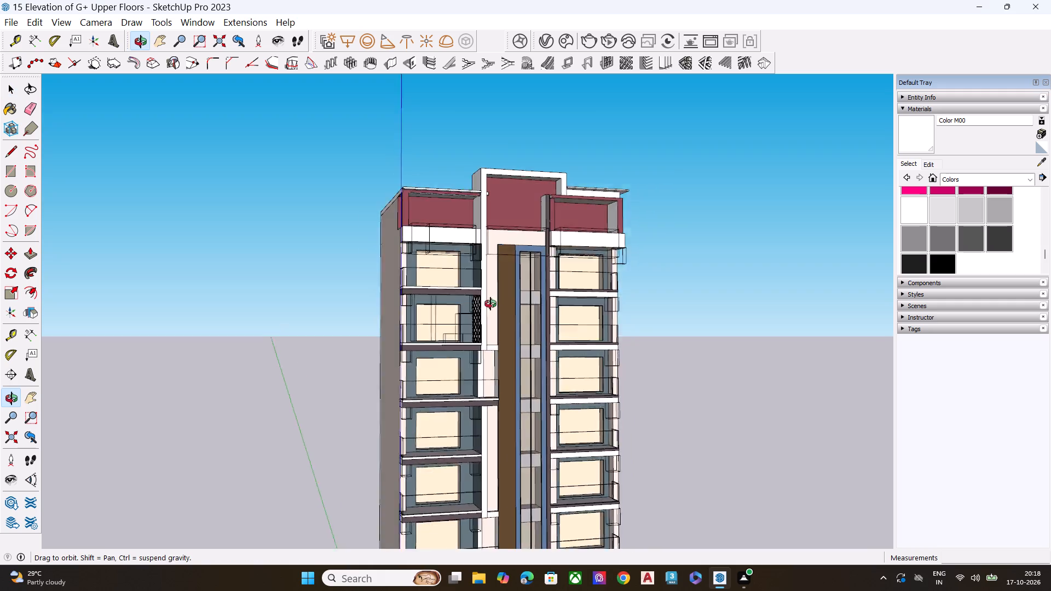
middle_click_drag(490, 304, 630, 252)
scroll(562, 275, "up", 2)
scroll(506, 270, "down", 1)
scroll(497, 270, "up", 7)
scroll(444, 334, "down", 1)
scroll(442, 336, "up", 9)
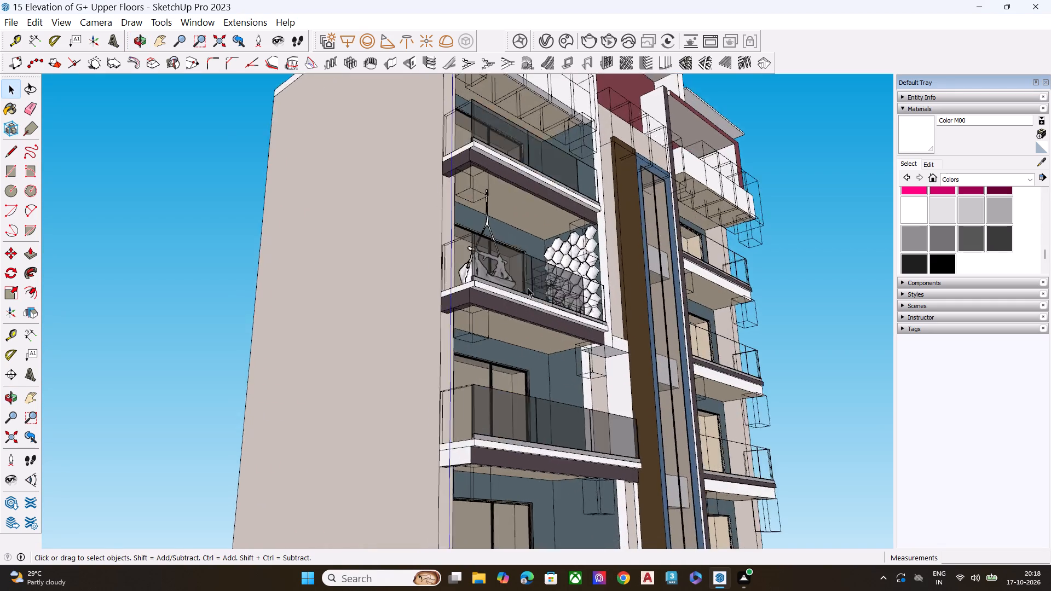
Inspect the furnished balcony close up, viewing the glass door wall, hammock chair, plant ladder, planters and hexagonal panel from the front and side.
middle_click_drag(528, 288, 485, 390)
scroll(492, 393, "up", 8)
scroll(400, 251, "up", 8)
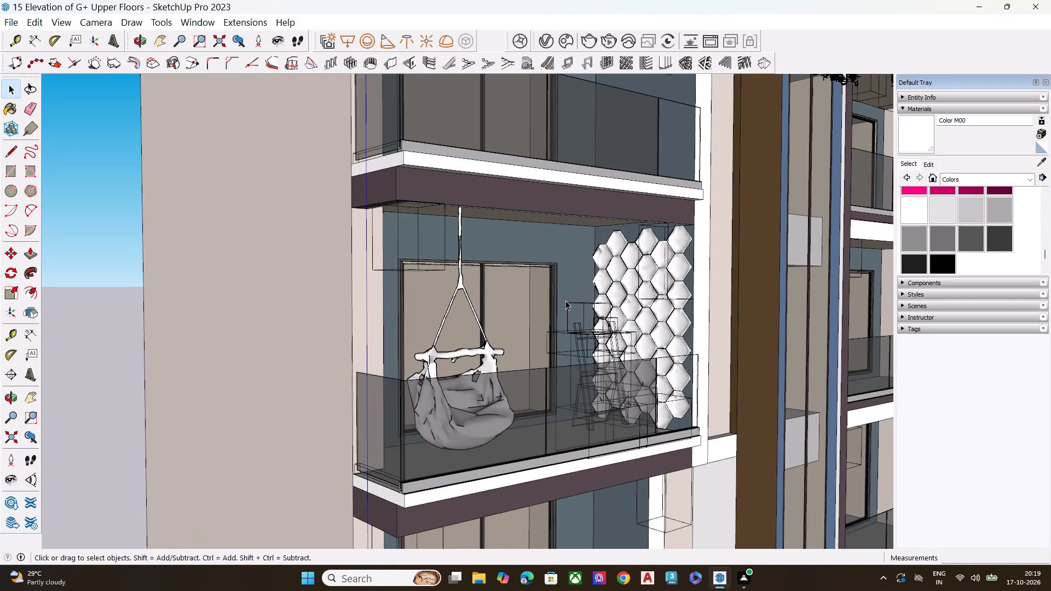
middle_click_drag(565, 300, 433, 300)
middle_click_drag(313, 291, 308, 290)
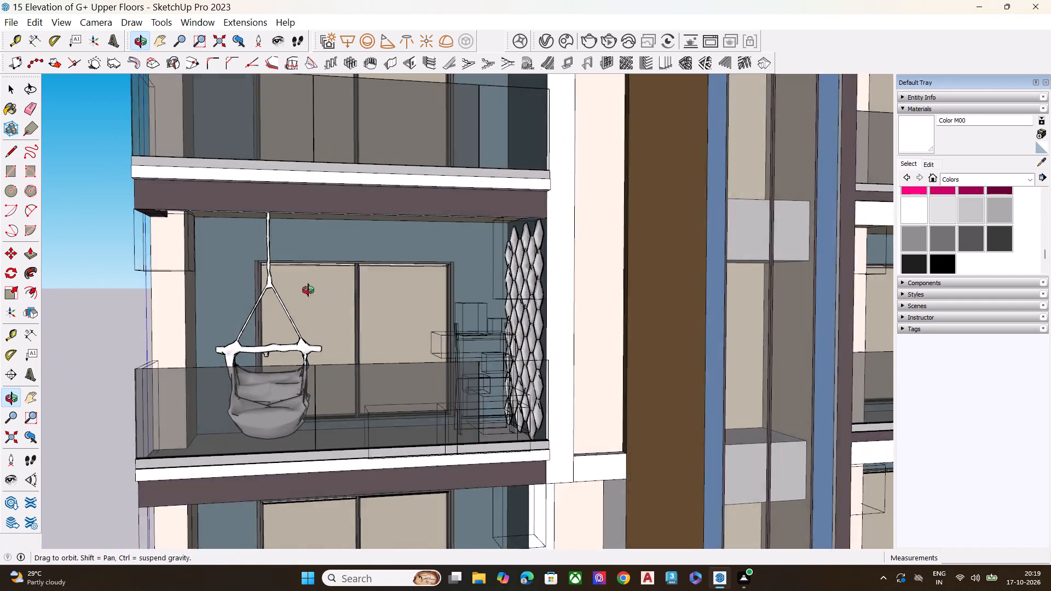
middle_click_drag(308, 290, 256, 286)
middle_click_drag(189, 281, 128, 284)
scroll(118, 287, "up", 5)
middle_click_drag(389, 305, 469, 291)
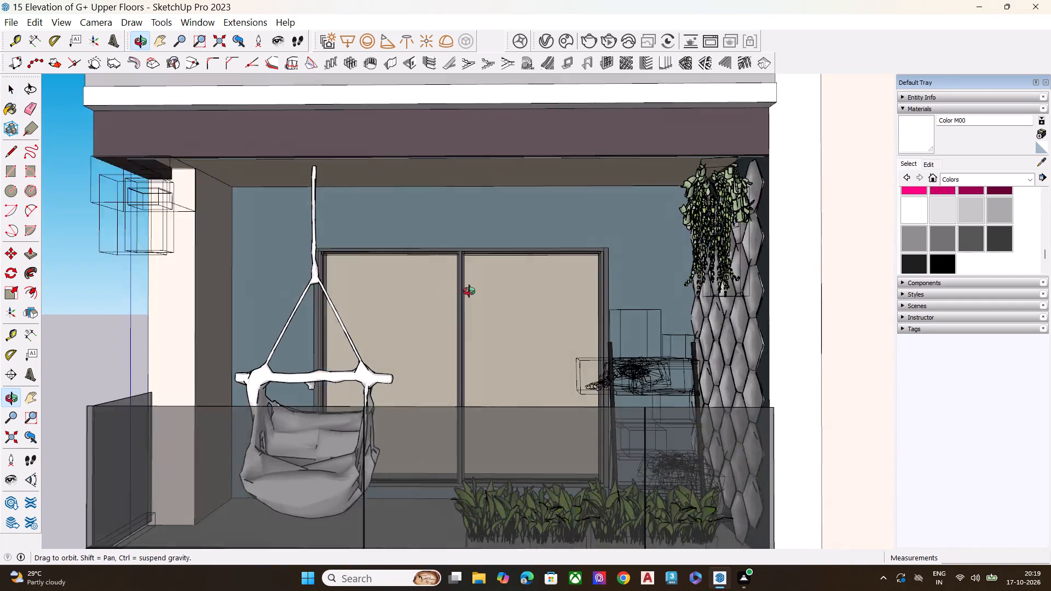
middle_click_drag(469, 291, 652, 234)
scroll(652, 234, "up", 2)
scroll(606, 257, "down", 8)
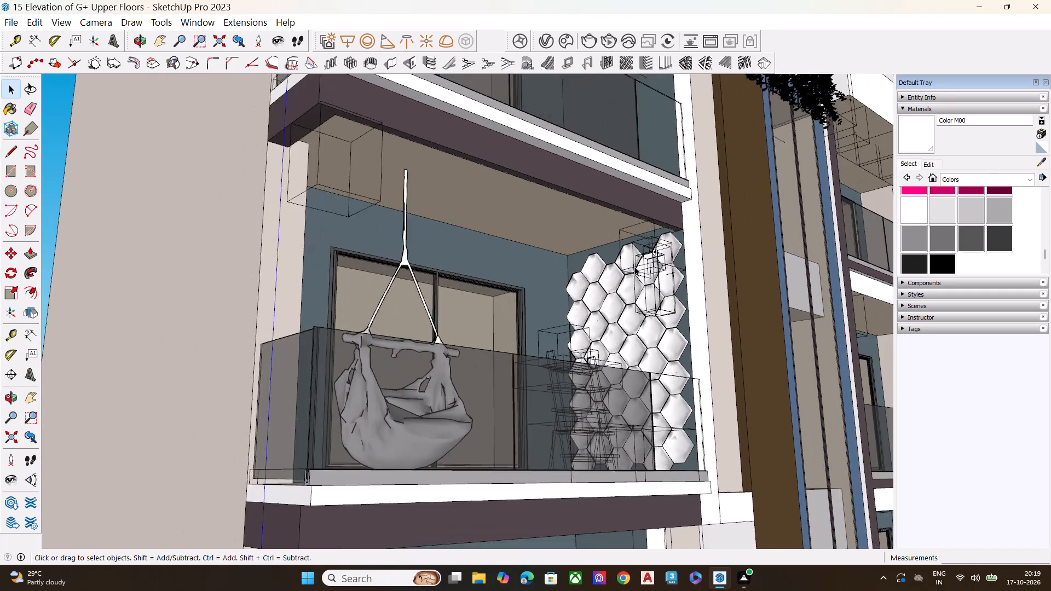
scroll(636, 266, "down", 5)
middle_click_drag(602, 292, 605, 346)
scroll(599, 349, "up", 3)
middle_click_drag(535, 301, 534, 263)
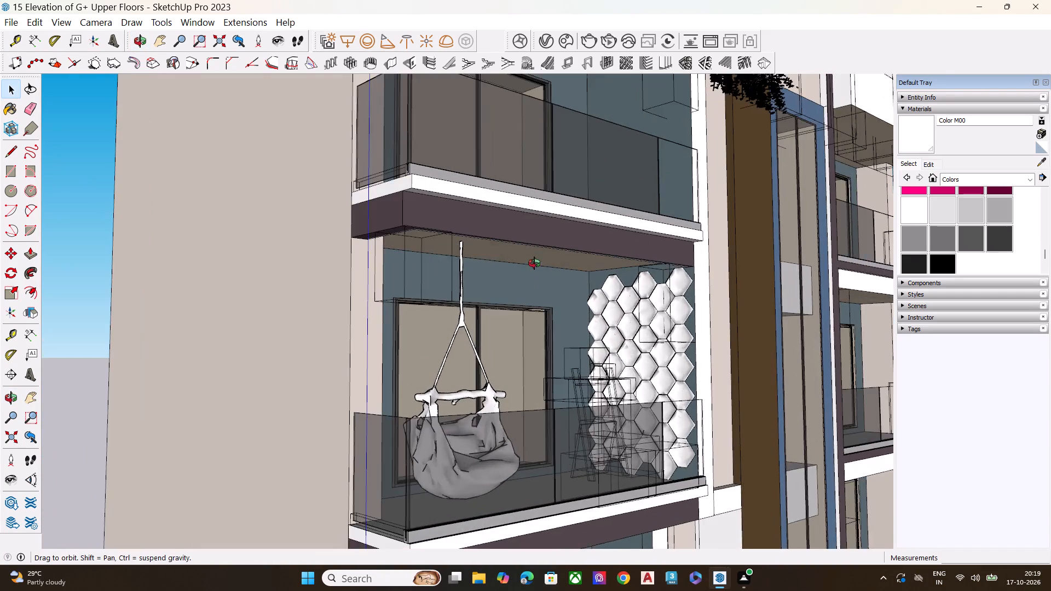
middle_click_drag(534, 263, 544, 253)
scroll(543, 258, "up", 2)
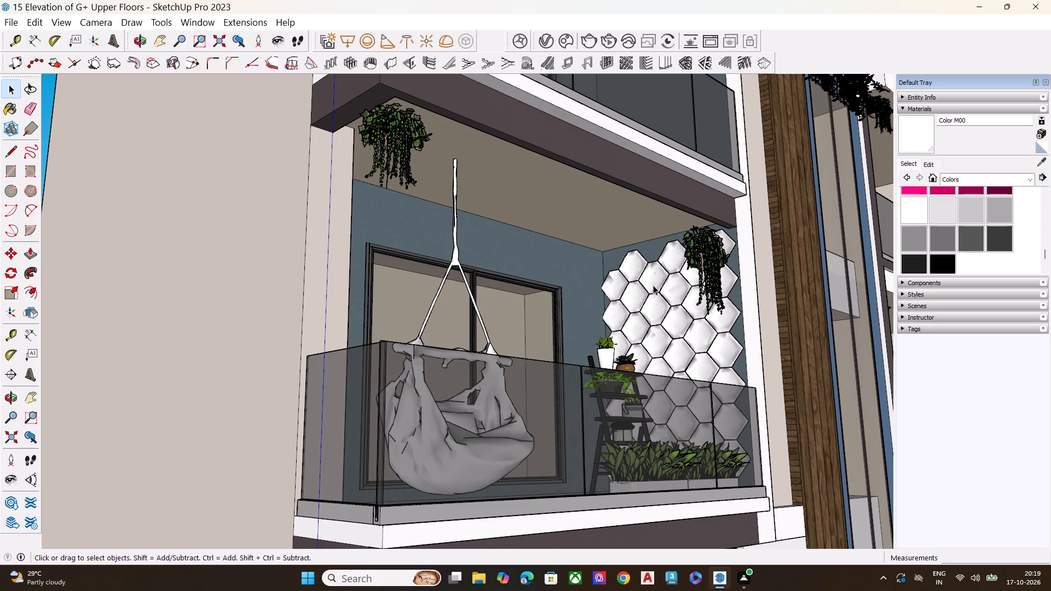
scroll(629, 270, "down", 2)
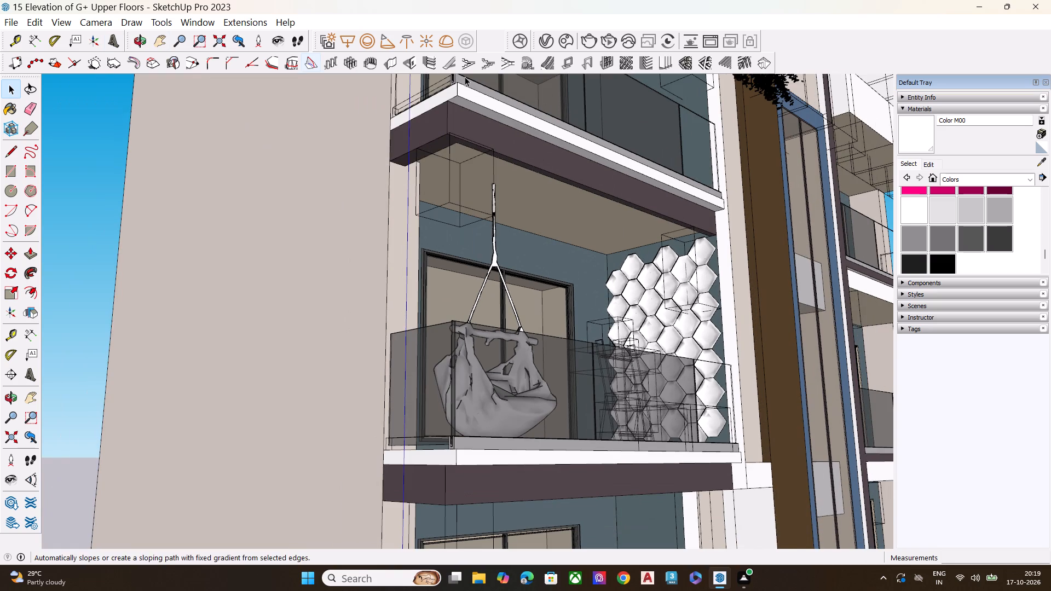
Import curtain.skp from the Downloads folder and place it on the open ground beside the building's base.
left_click(14, 21)
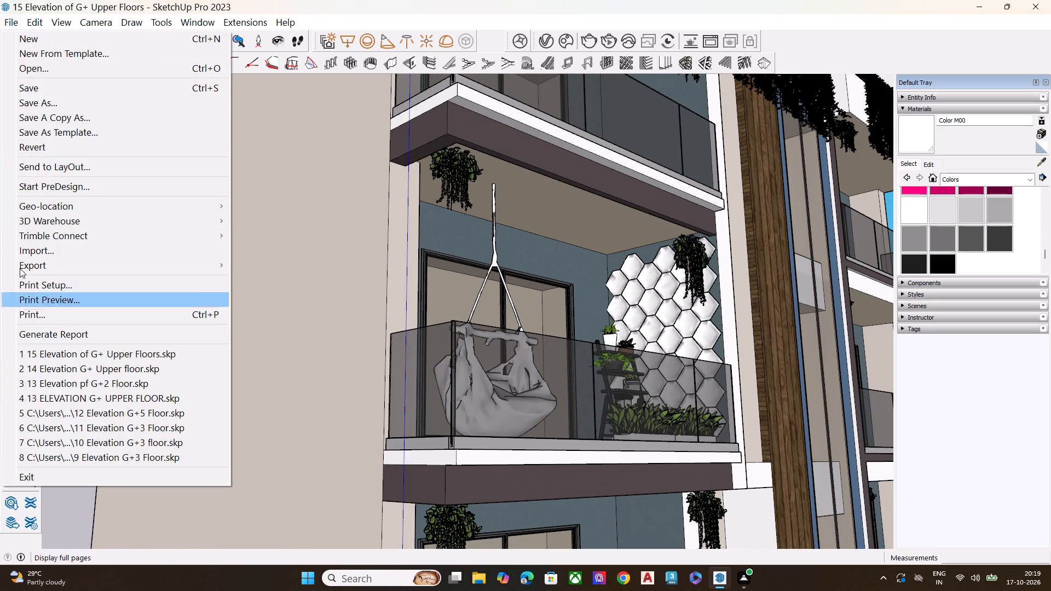
left_click(45, 250)
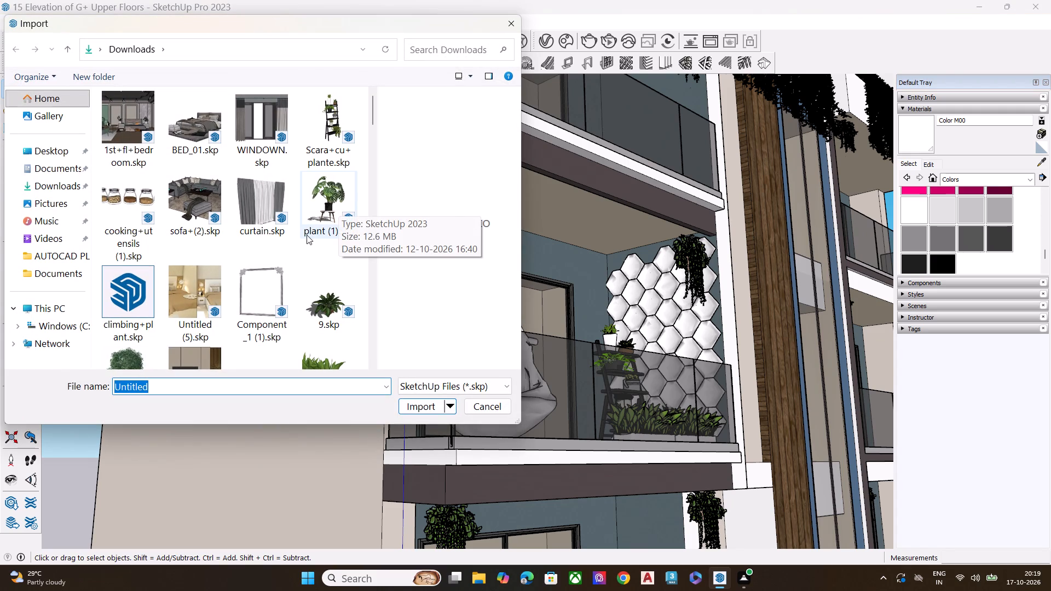
scroll(223, 281, "down", 2)
scroll(231, 276, "up", 2)
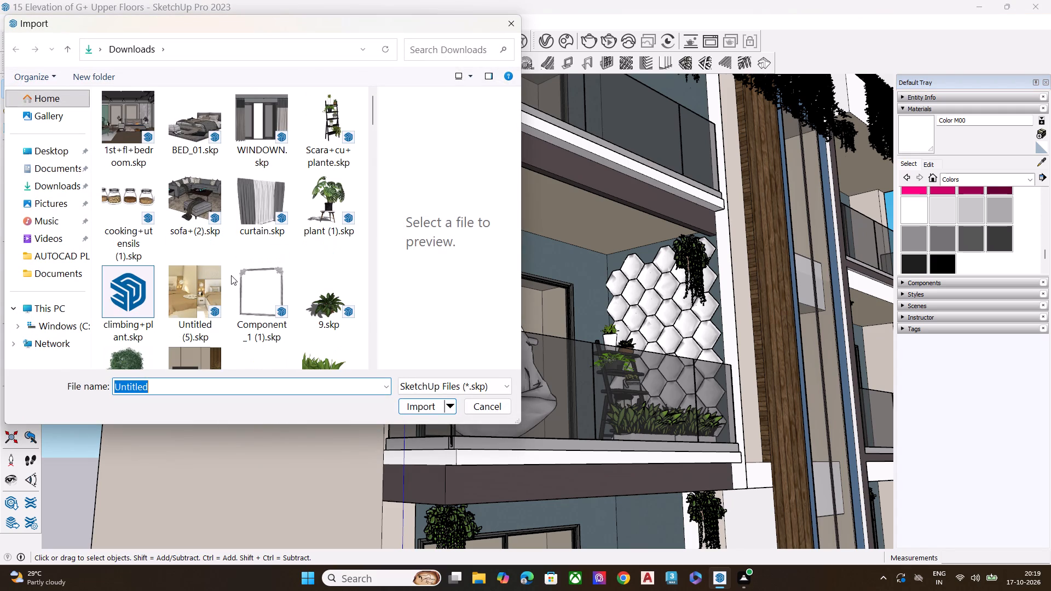
left_click(260, 212)
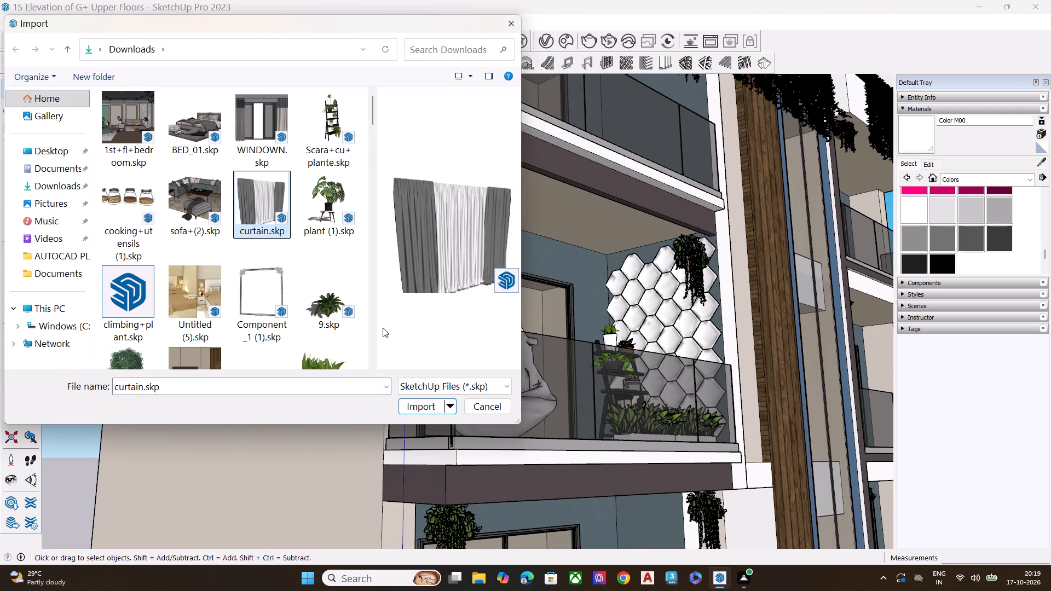
left_click(431, 409)
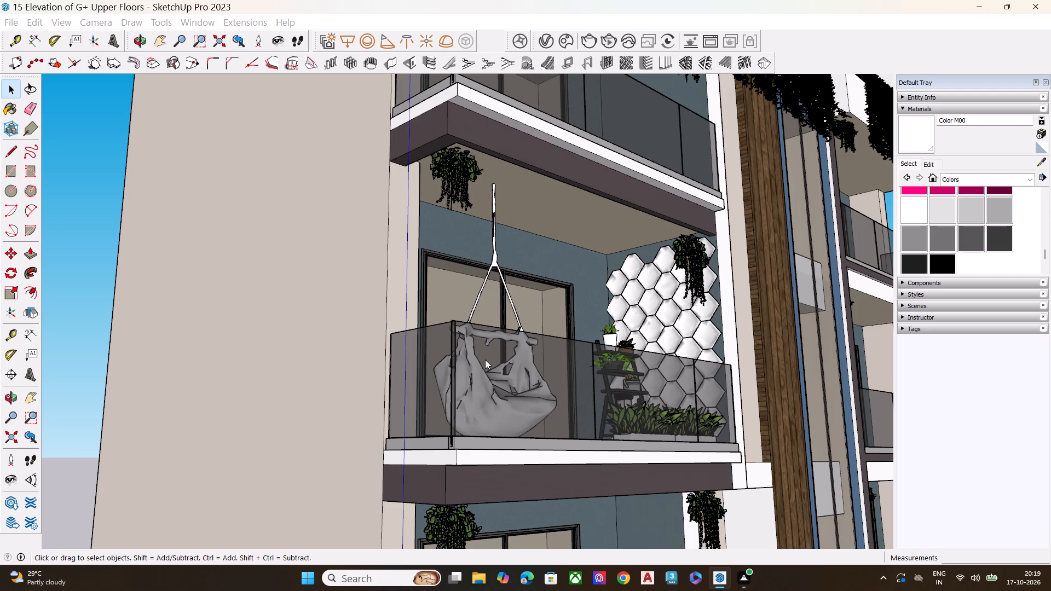
scroll(596, 300, "down", 9)
scroll(309, 342, "down", 5)
scroll(479, 339, "up", 1)
scroll(486, 339, "down", 3)
scroll(427, 271, "down", 11)
scroll(550, 282, "down", 1)
scroll(550, 282, "up", 1)
scroll(553, 286, "down", 1)
scroll(553, 287, "up", 1)
scroll(554, 288, "down", 12)
scroll(556, 329, "up", 1)
scroll(556, 330, "down", 5)
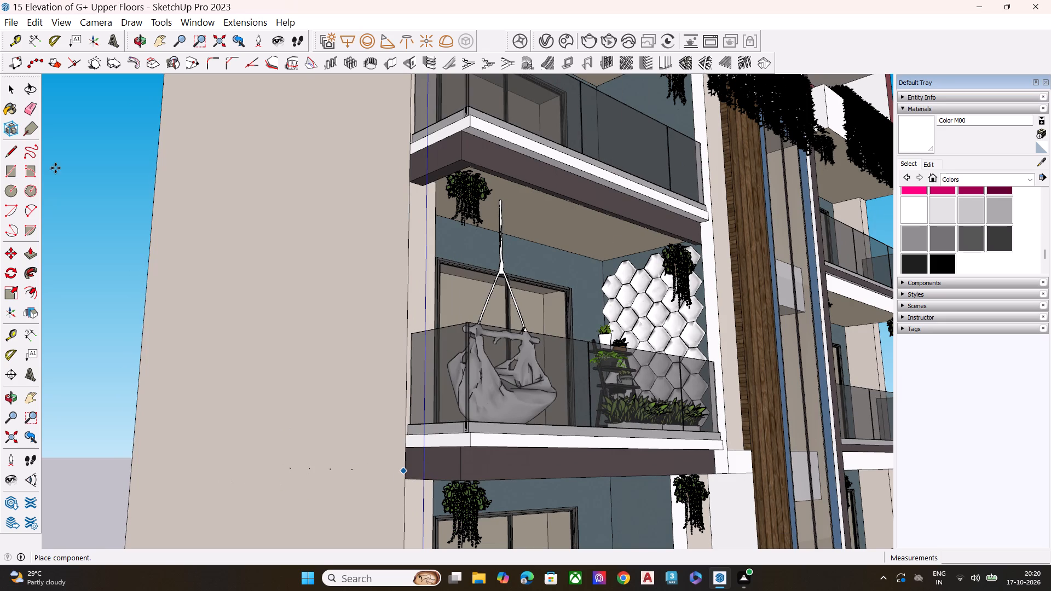
scroll(603, 124, "down", 9)
scroll(616, 345, "down", 3)
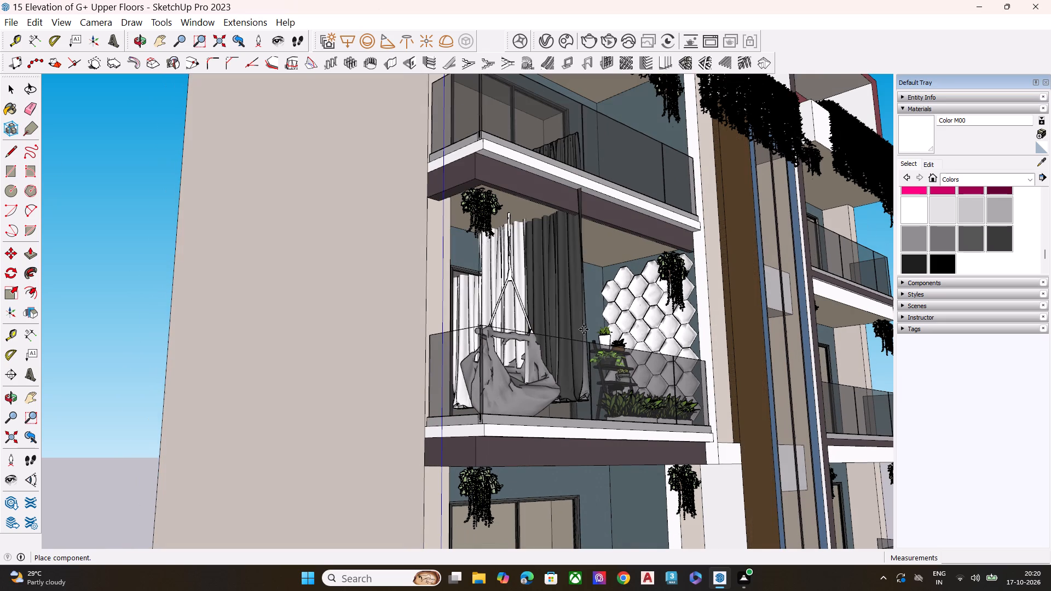
scroll(579, 331, "down", 8)
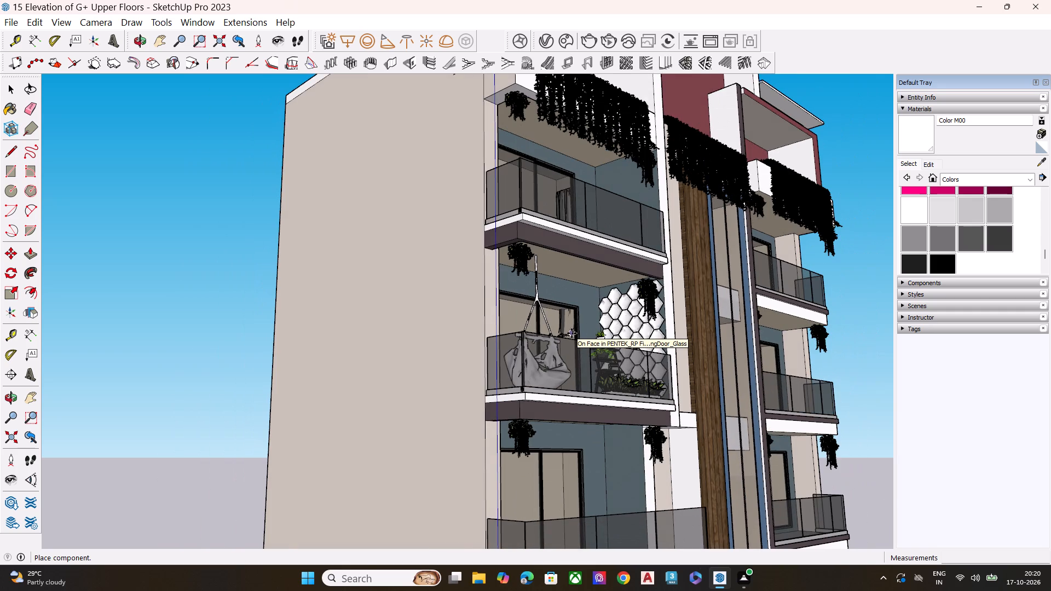
scroll(573, 333, "down", 8)
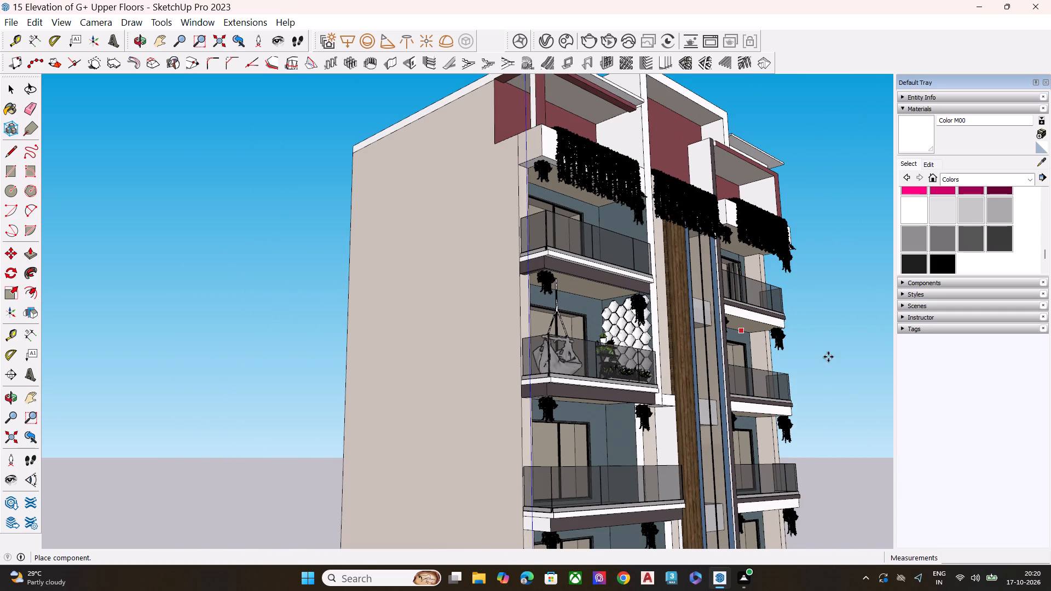
scroll(807, 383, "down", 8)
scroll(502, 334, "down", 6)
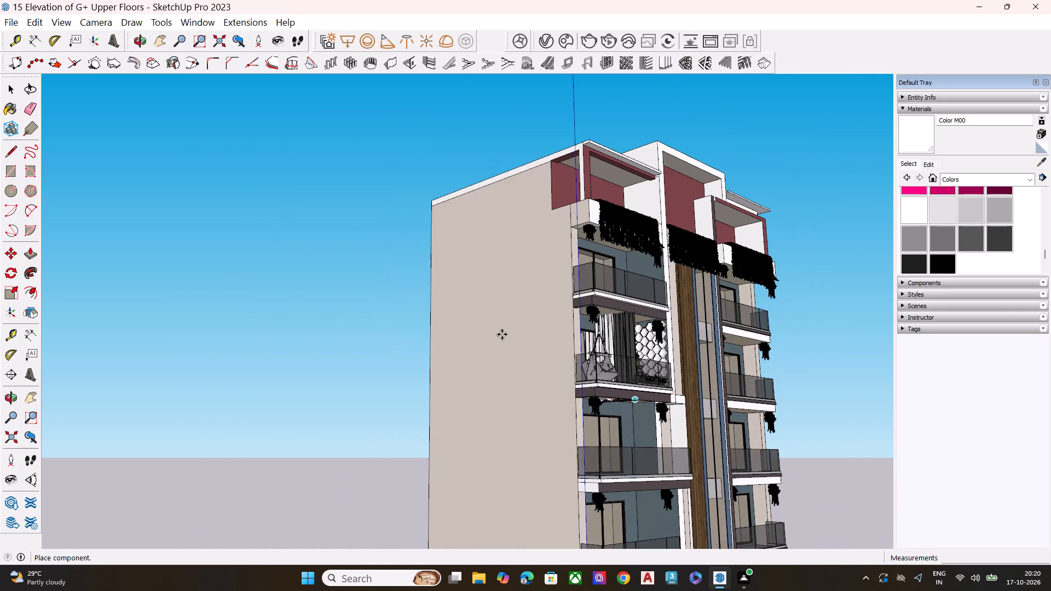
scroll(502, 334, "down", 1)
scroll(563, 316, "down", 20)
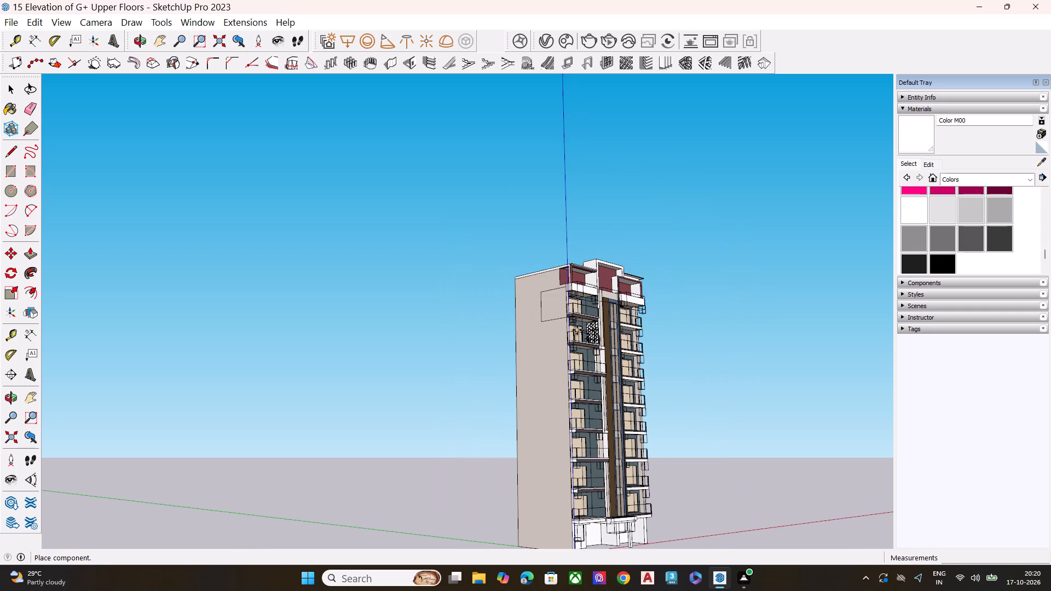
middle_click_drag(605, 370, 651, 500)
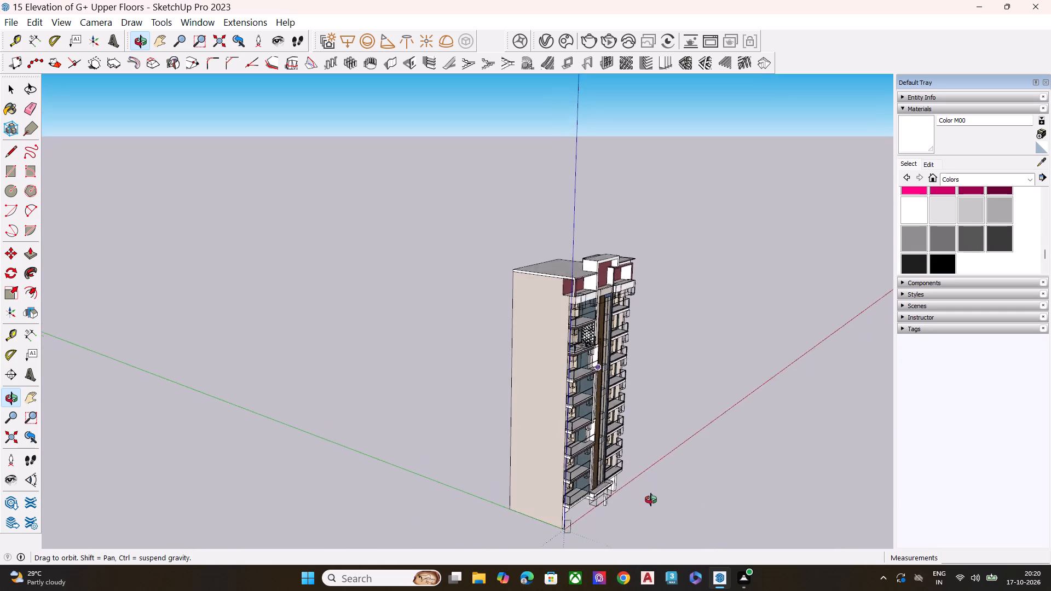
middle_click_drag(651, 500, 683, 590)
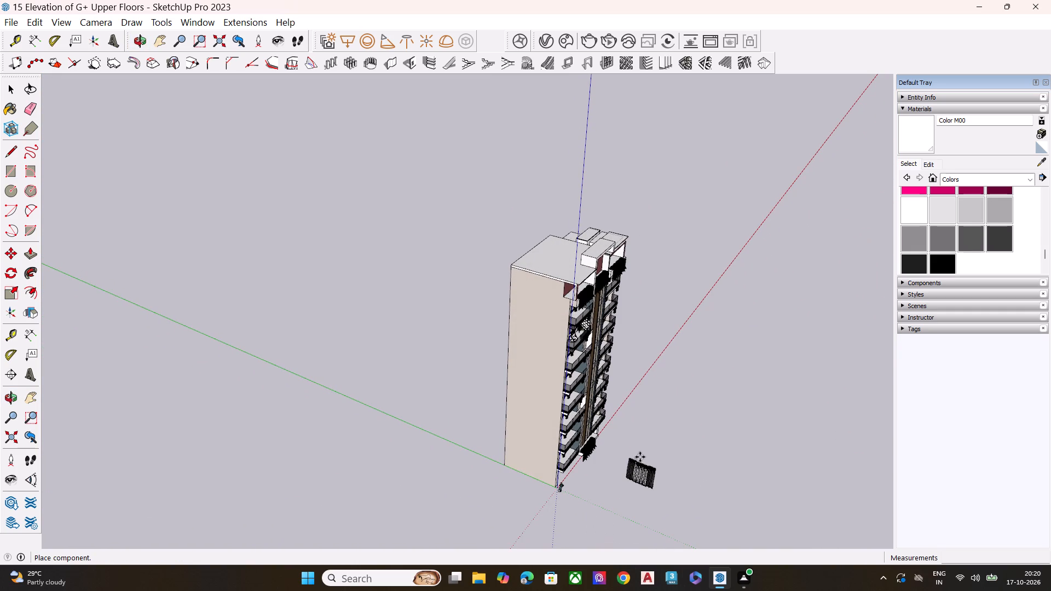
left_click(639, 456)
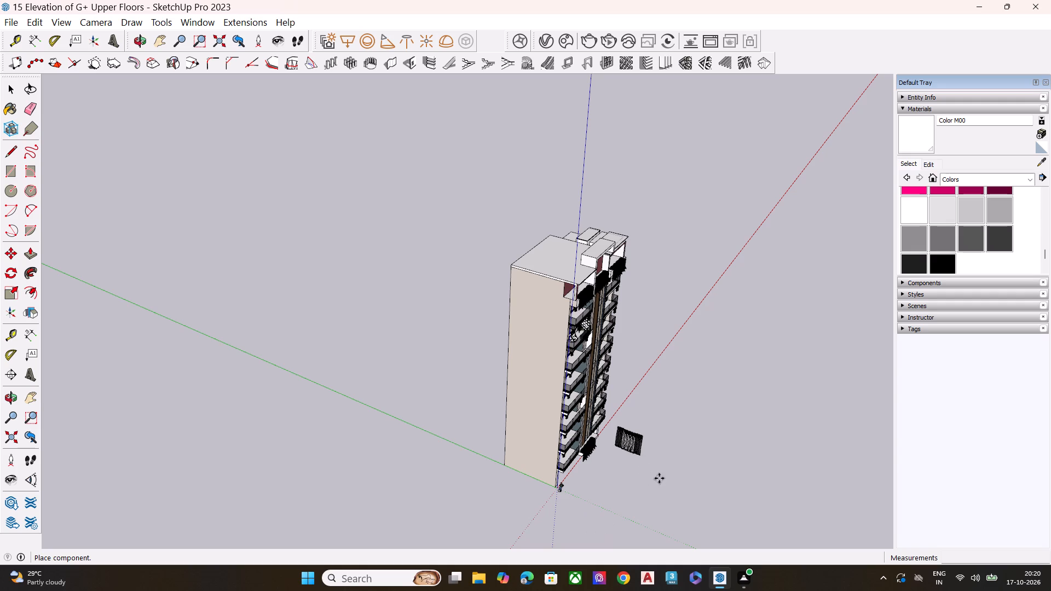
key("space")
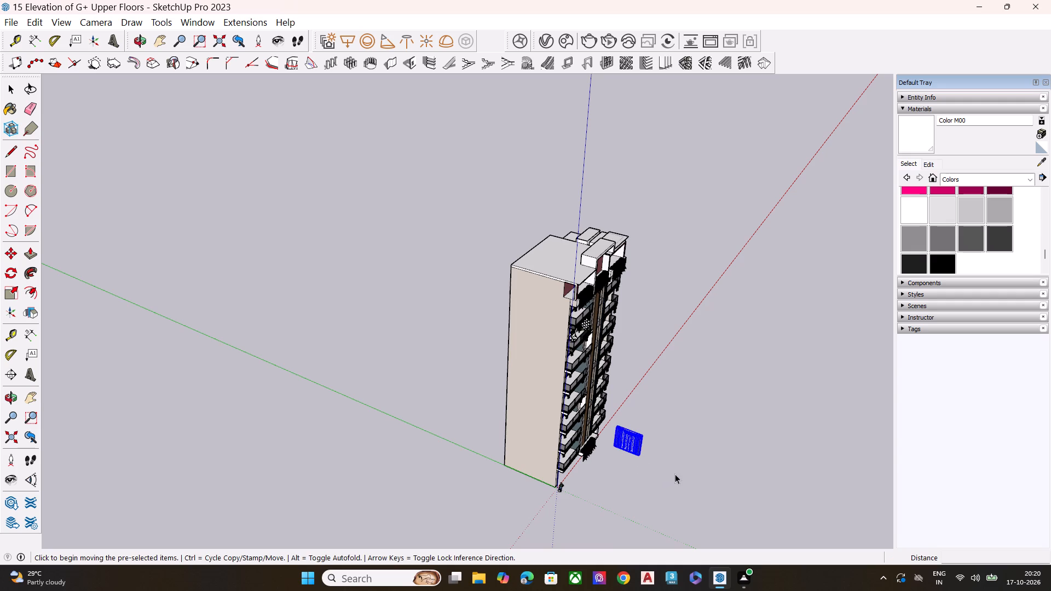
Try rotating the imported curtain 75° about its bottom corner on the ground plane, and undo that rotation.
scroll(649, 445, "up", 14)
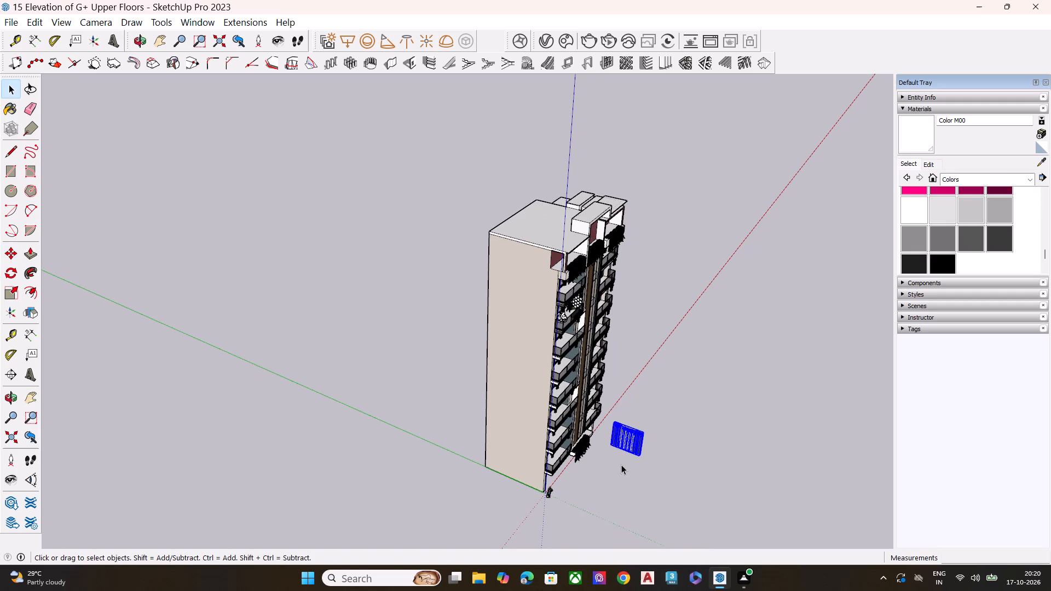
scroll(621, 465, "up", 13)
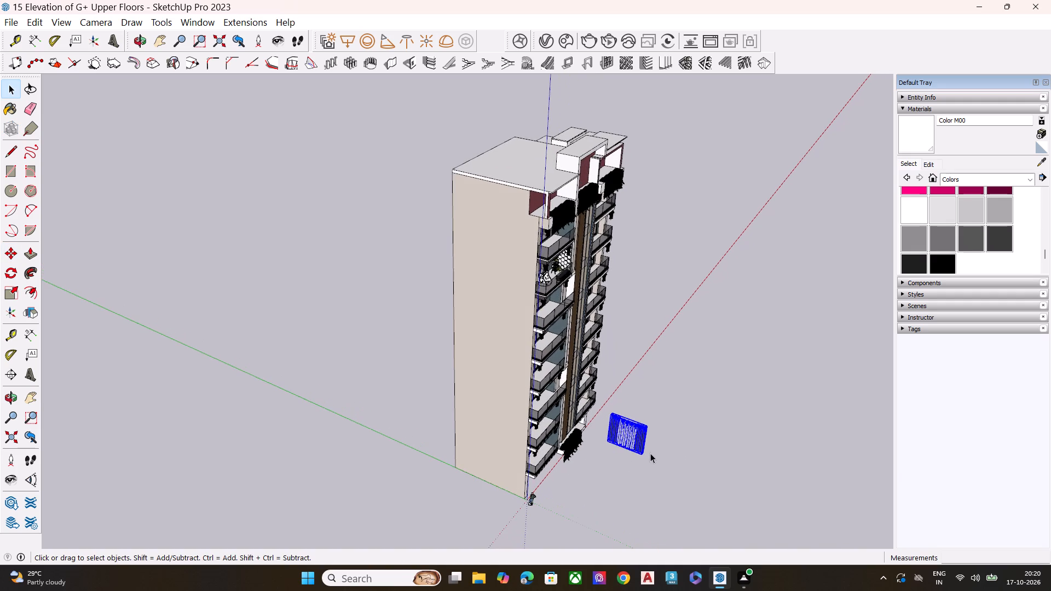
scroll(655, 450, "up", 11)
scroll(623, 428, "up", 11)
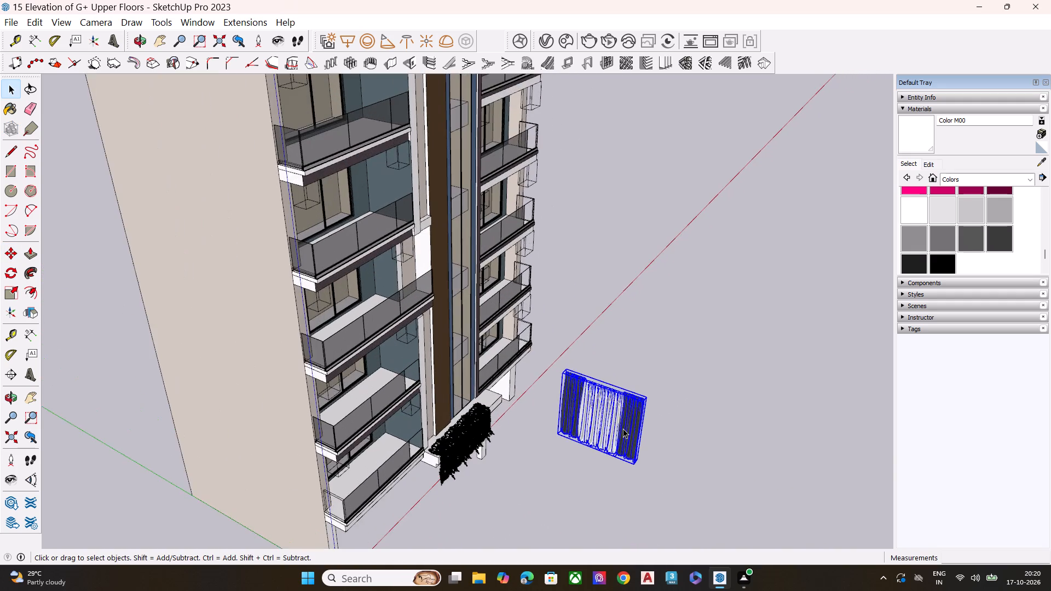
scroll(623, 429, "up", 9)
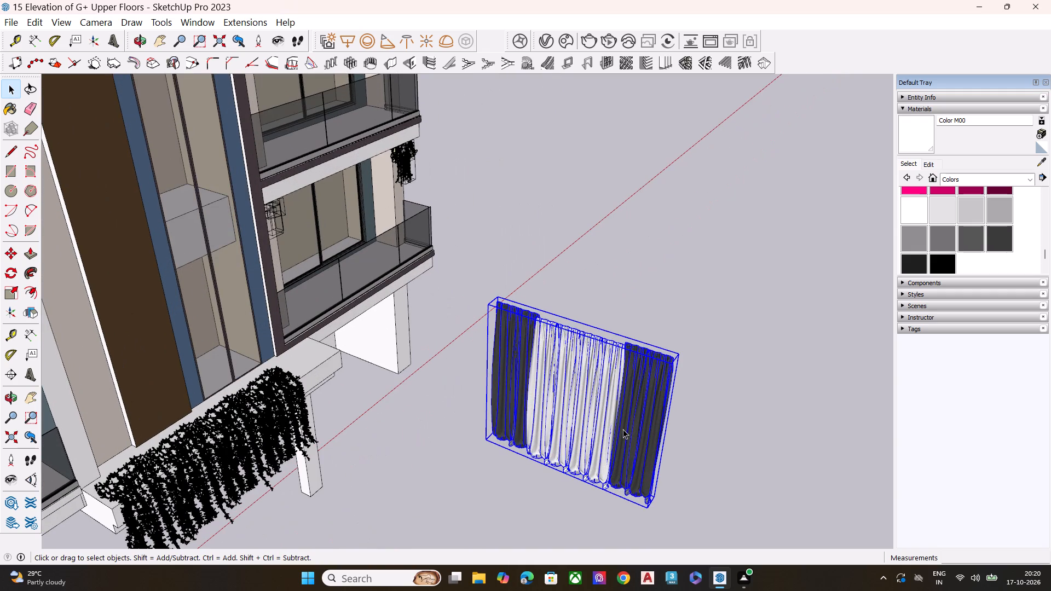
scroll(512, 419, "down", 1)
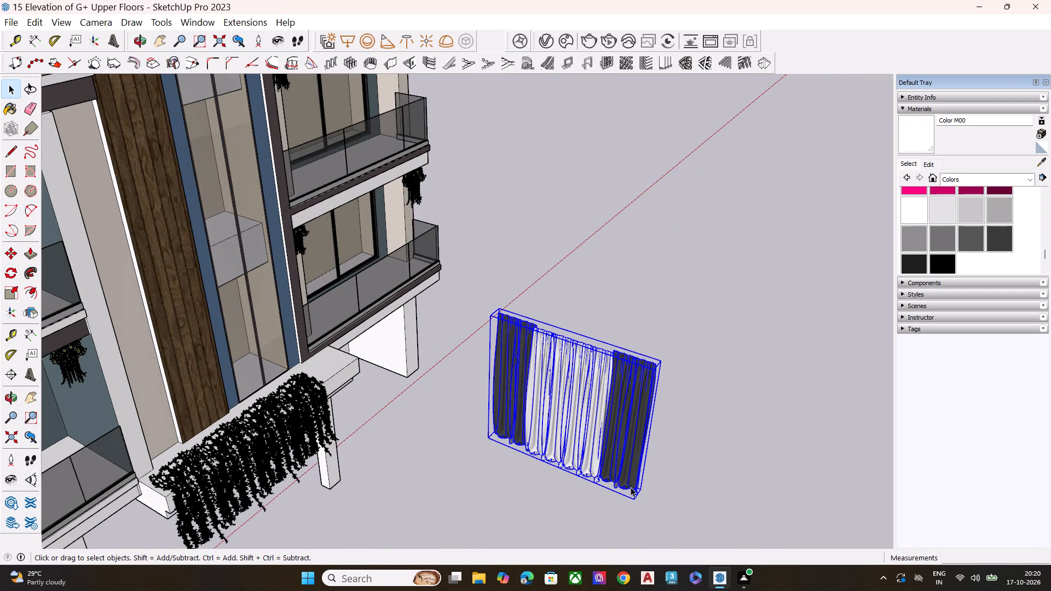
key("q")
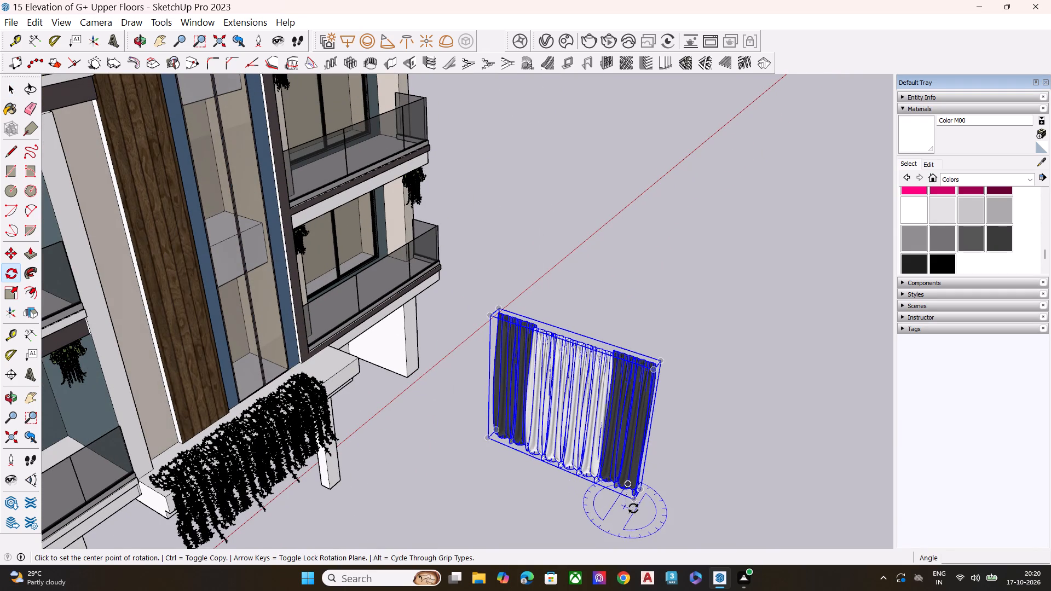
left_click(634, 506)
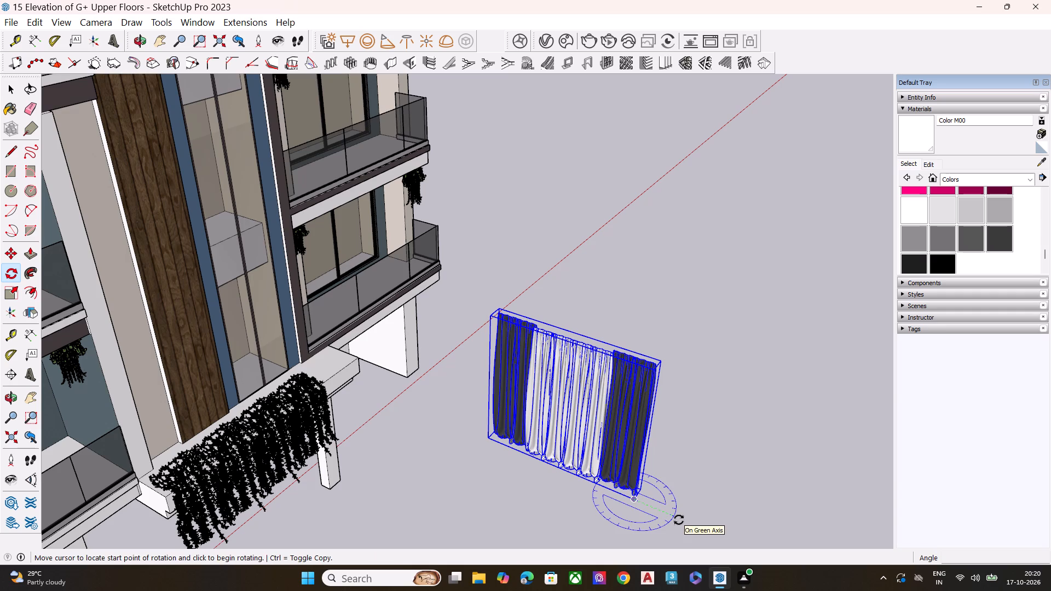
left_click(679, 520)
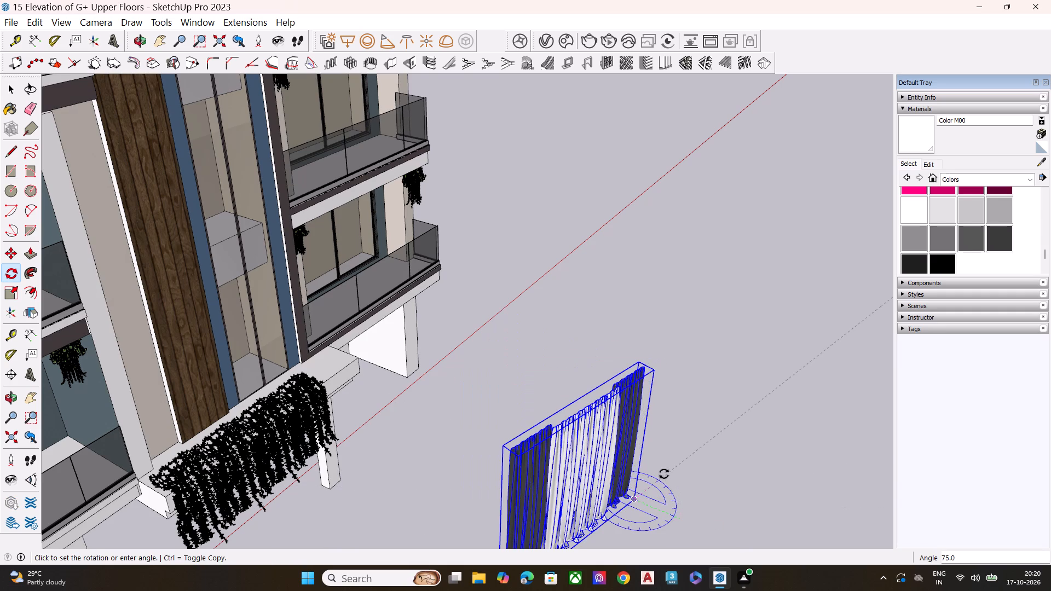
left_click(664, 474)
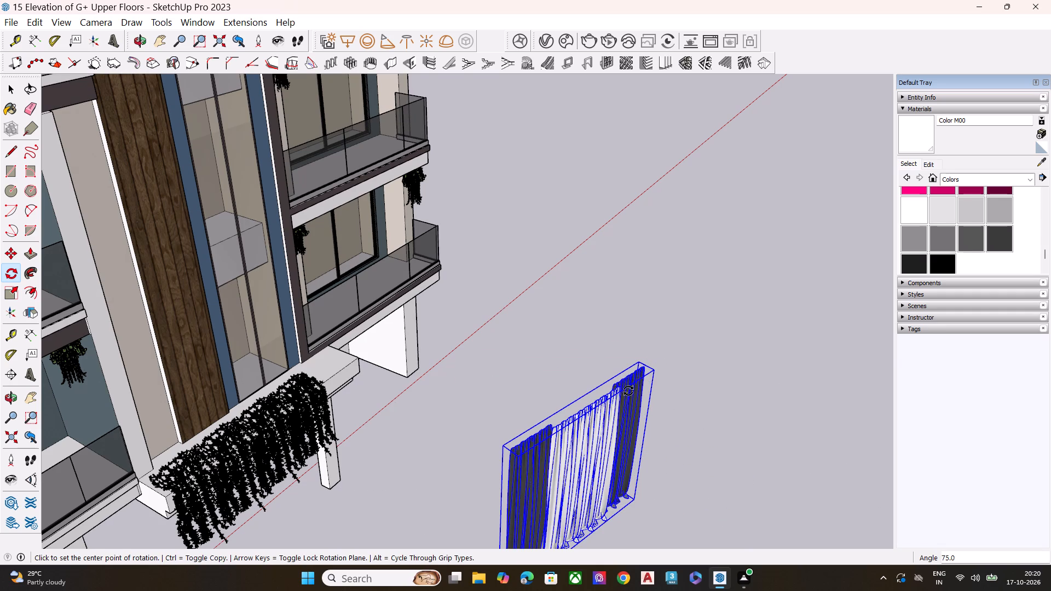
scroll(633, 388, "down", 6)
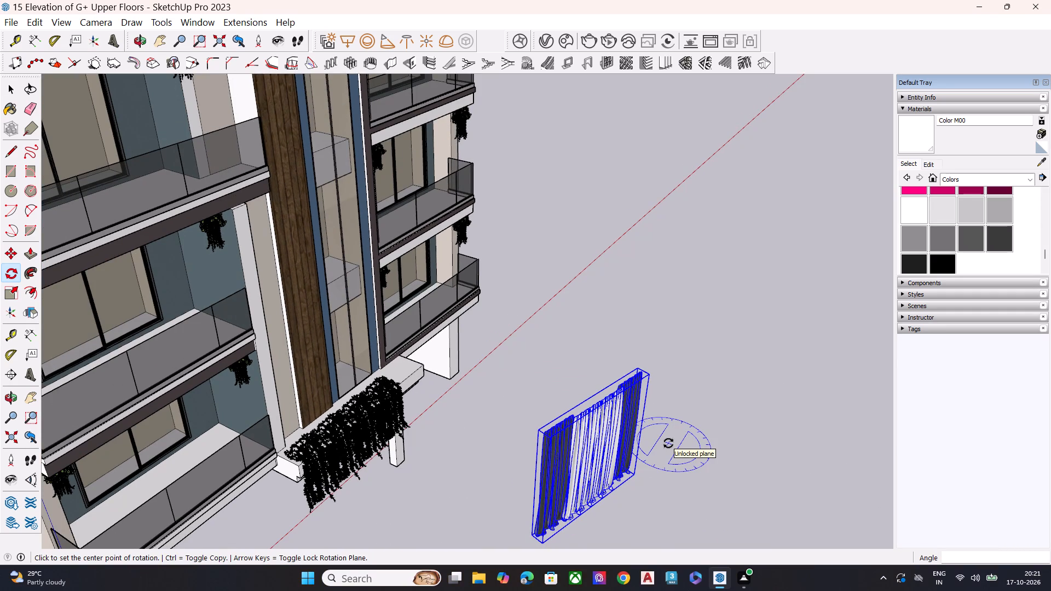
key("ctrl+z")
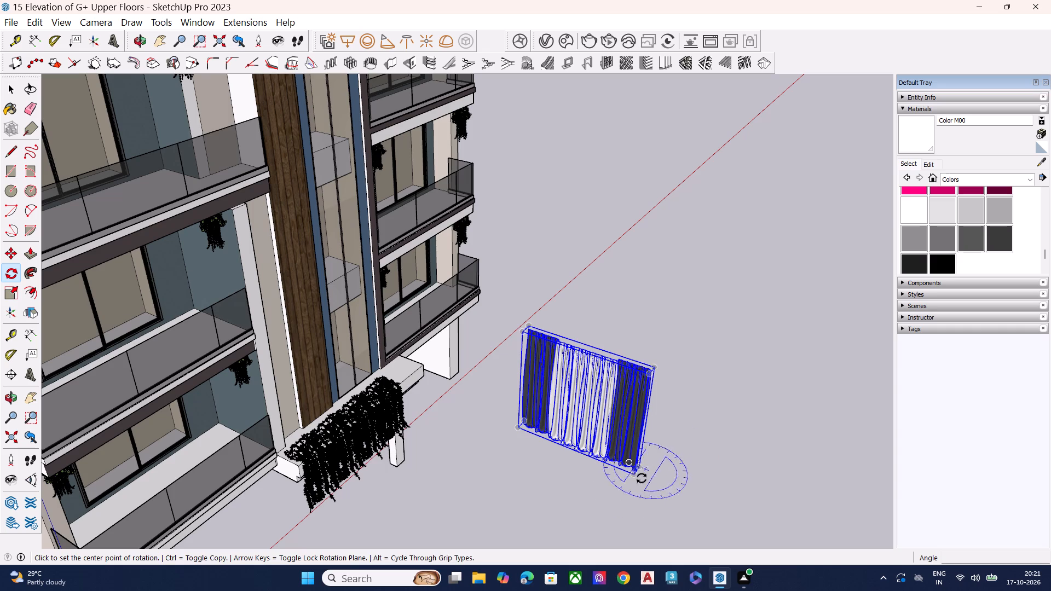
Rotate the curtain 90° about its bottom corner on the ground plane, aligning it parallel to the building's front elevation.
left_click(632, 479)
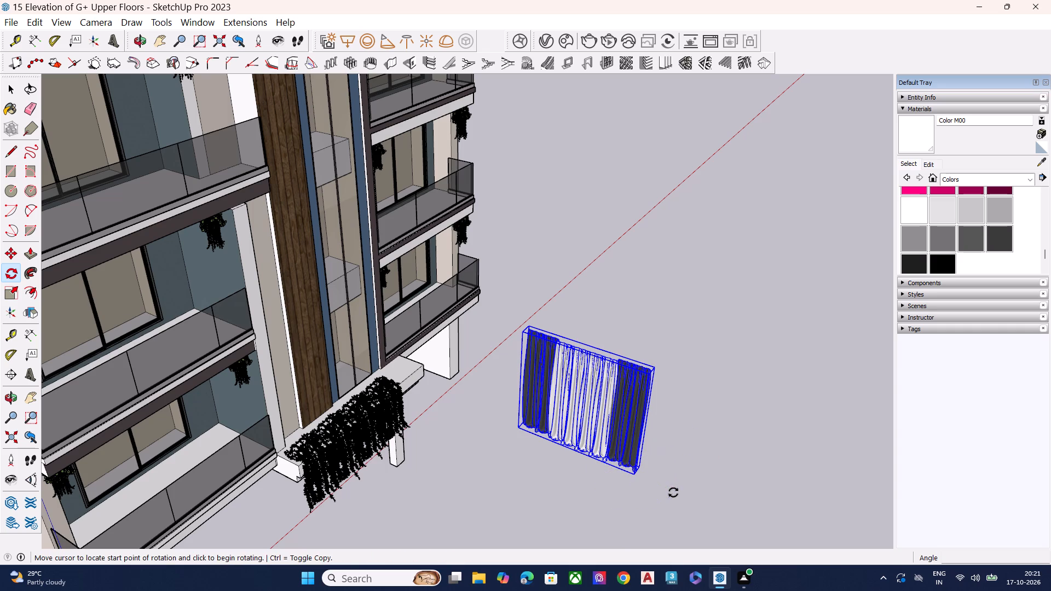
left_click(675, 491)
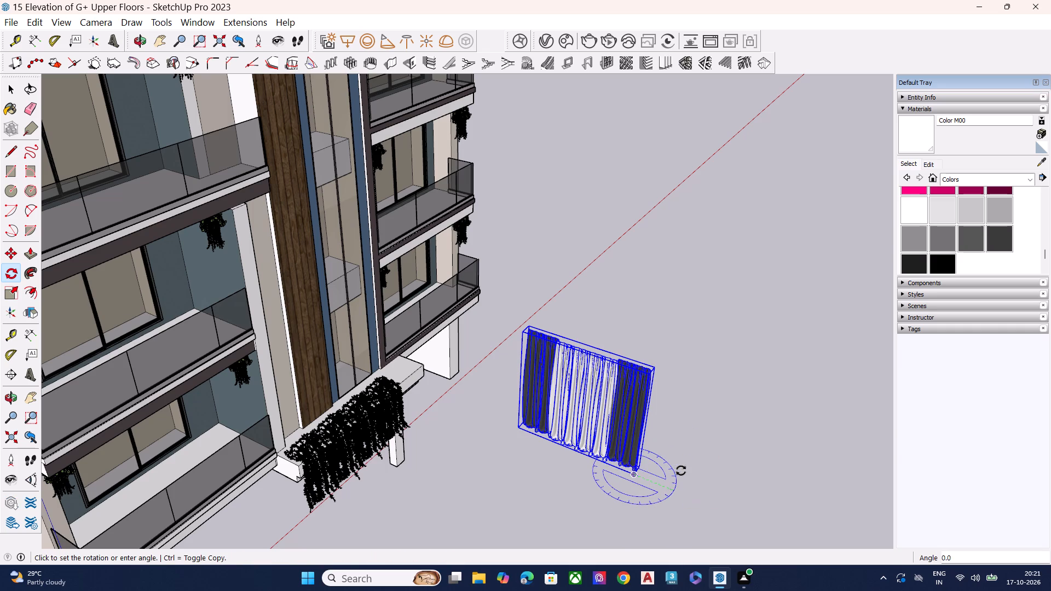
left_click(661, 442)
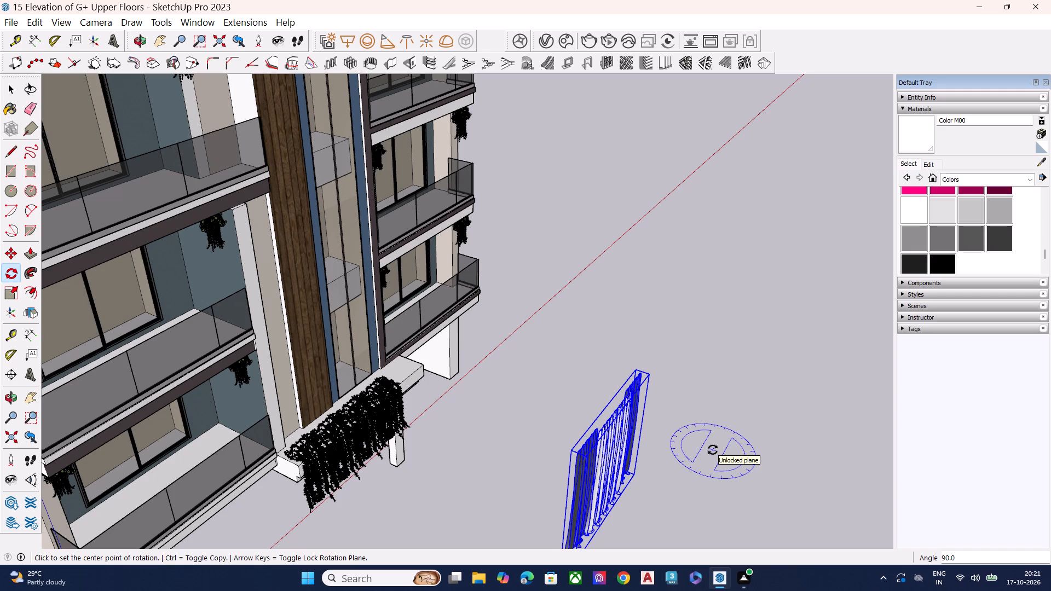
scroll(666, 249, "down", 1)
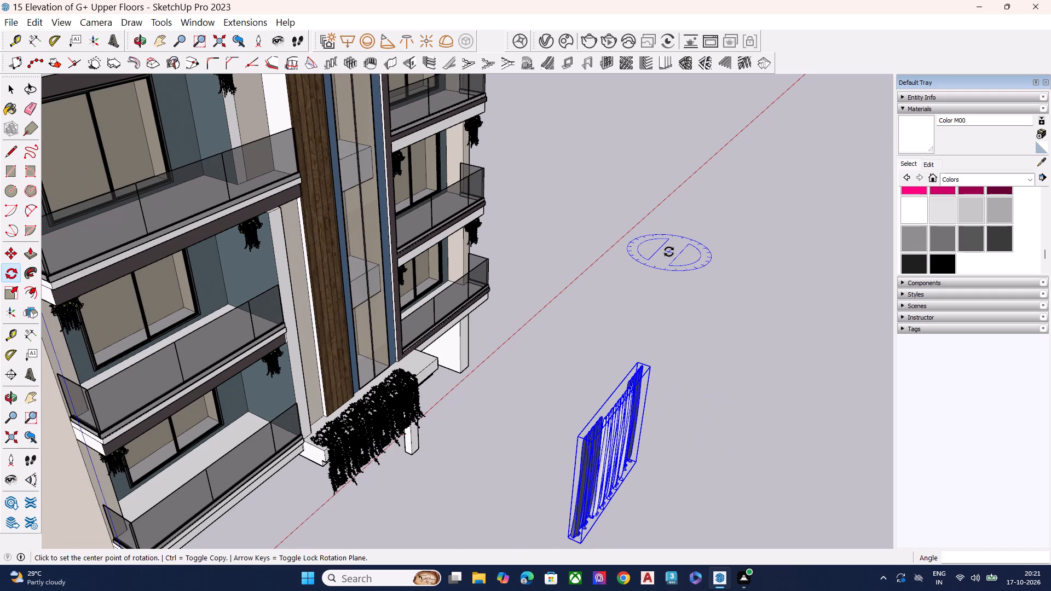
key("space")
scroll(638, 373, "down", 3)
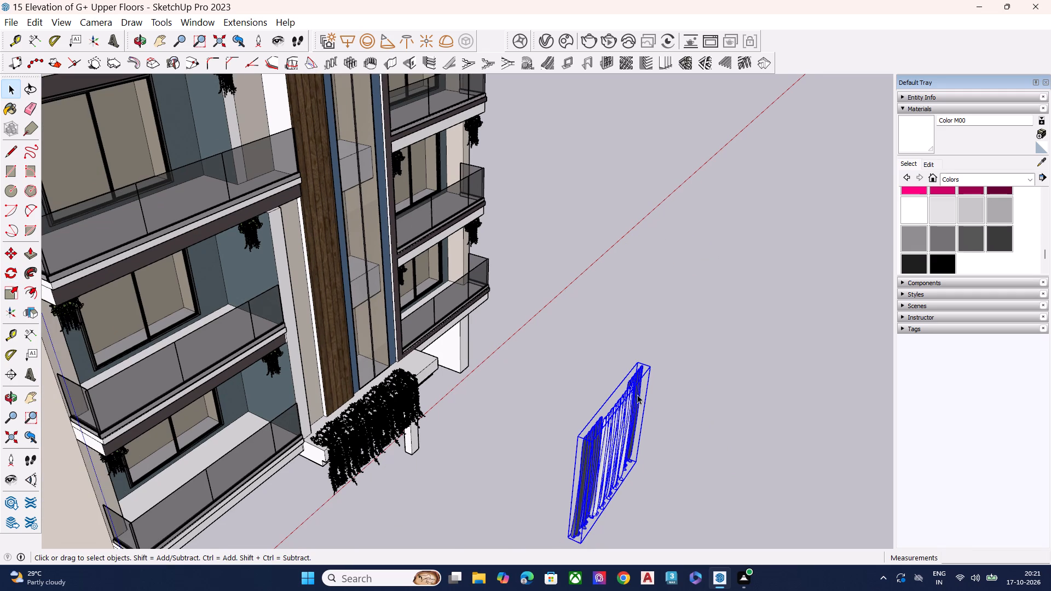
Move the curtain by its top corner onto the furnished balcony, behind the sliding glass door, with that corner just outside the door frame's upper corner.
middle_click_drag(626, 450, 648, 402)
scroll(610, 448, "up", 6)
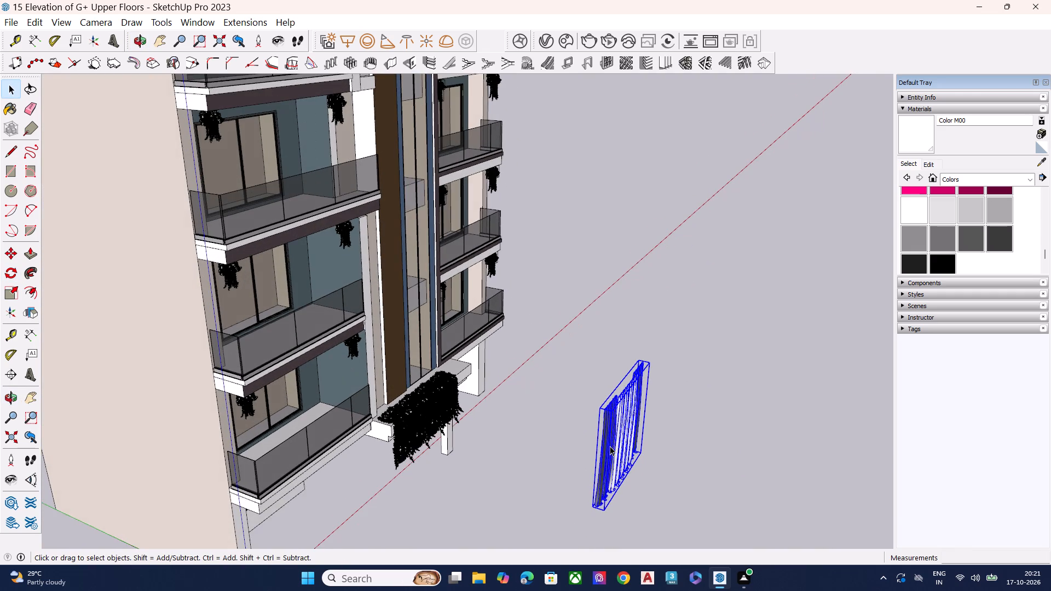
scroll(610, 446, "up", 5)
key("m")
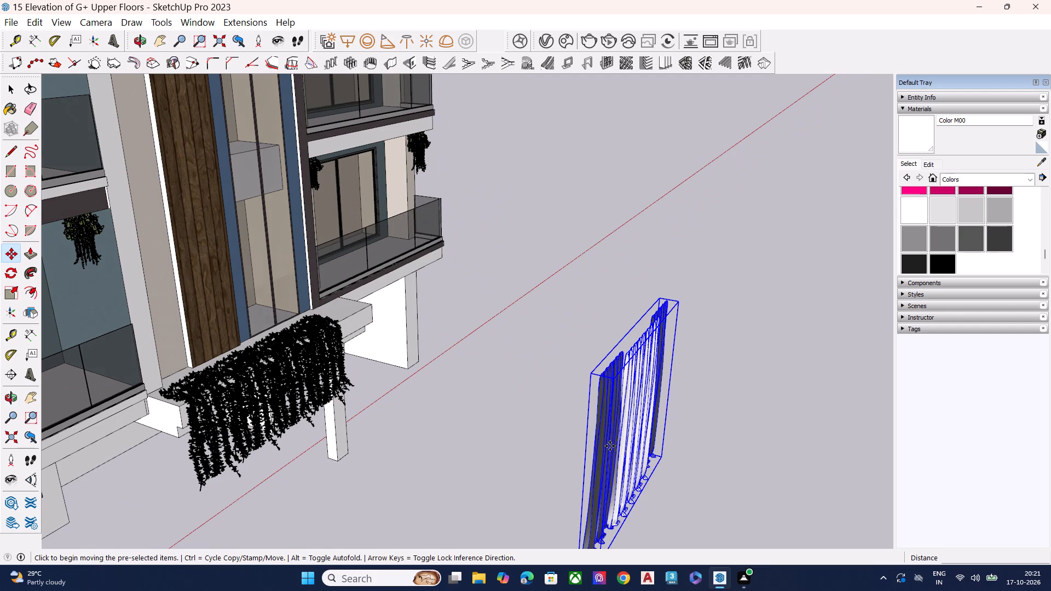
scroll(600, 366, "up", 3)
scroll(598, 368, "down", 1)
scroll(598, 369, "up", 2)
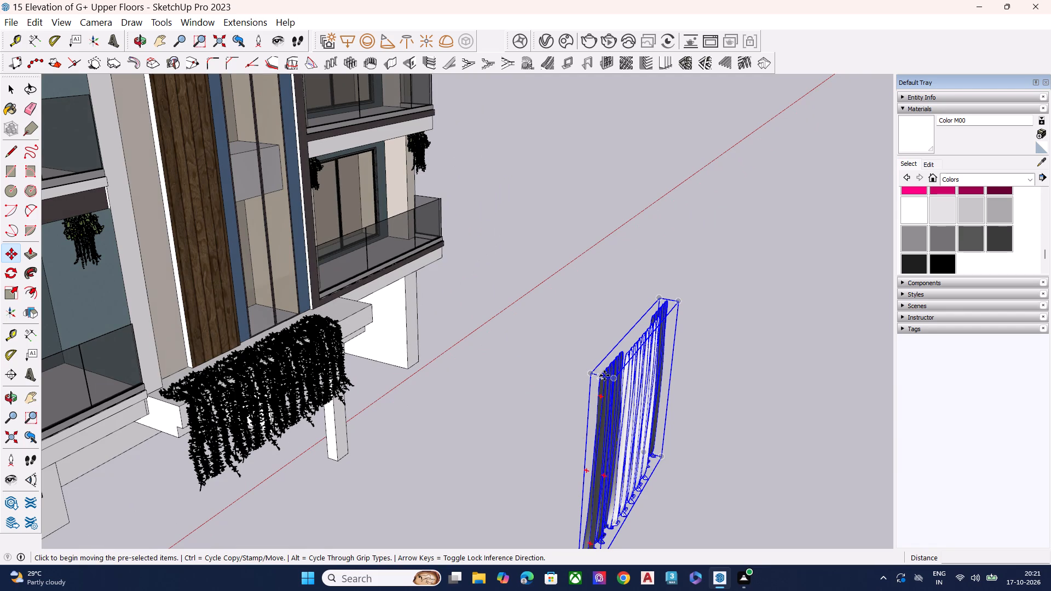
scroll(598, 381, "up", 6)
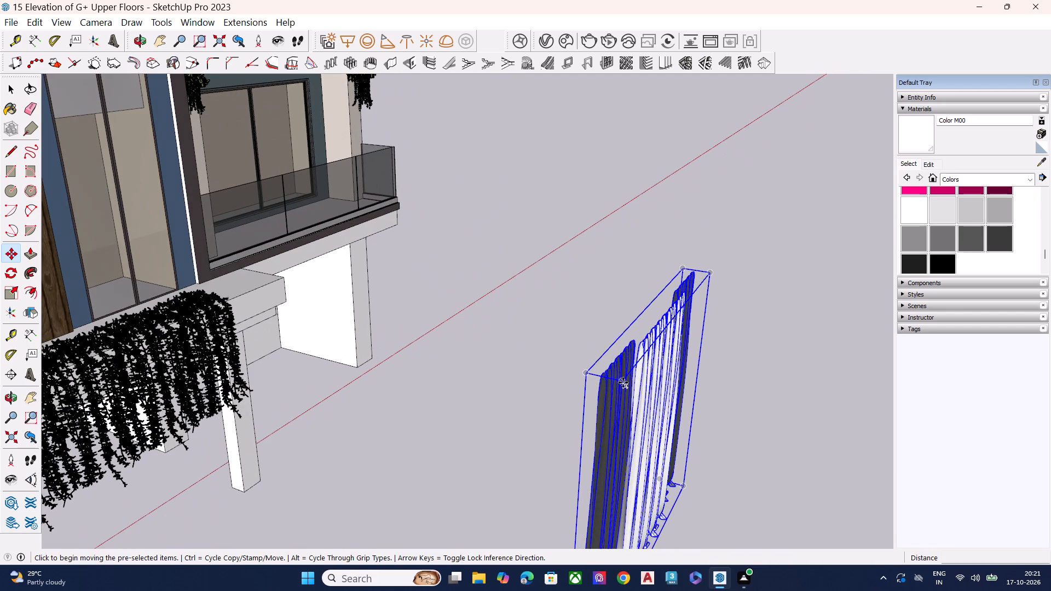
left_click(623, 383)
scroll(660, 265, "down", 9)
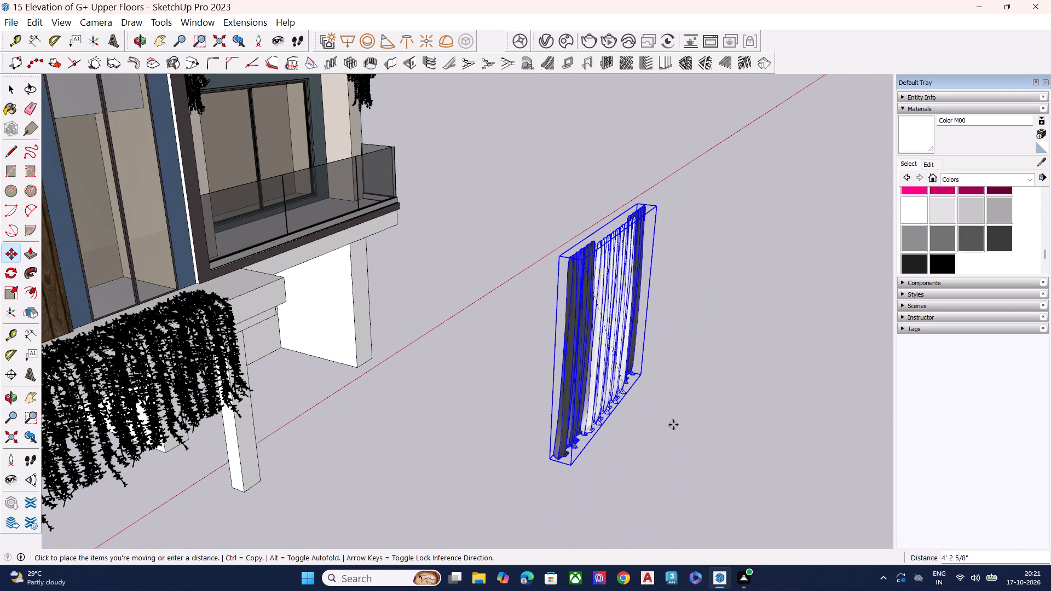
scroll(567, 381, "down", 8)
scroll(583, 369, "up", 1)
scroll(584, 369, "down", 10)
scroll(656, 369, "down", 9)
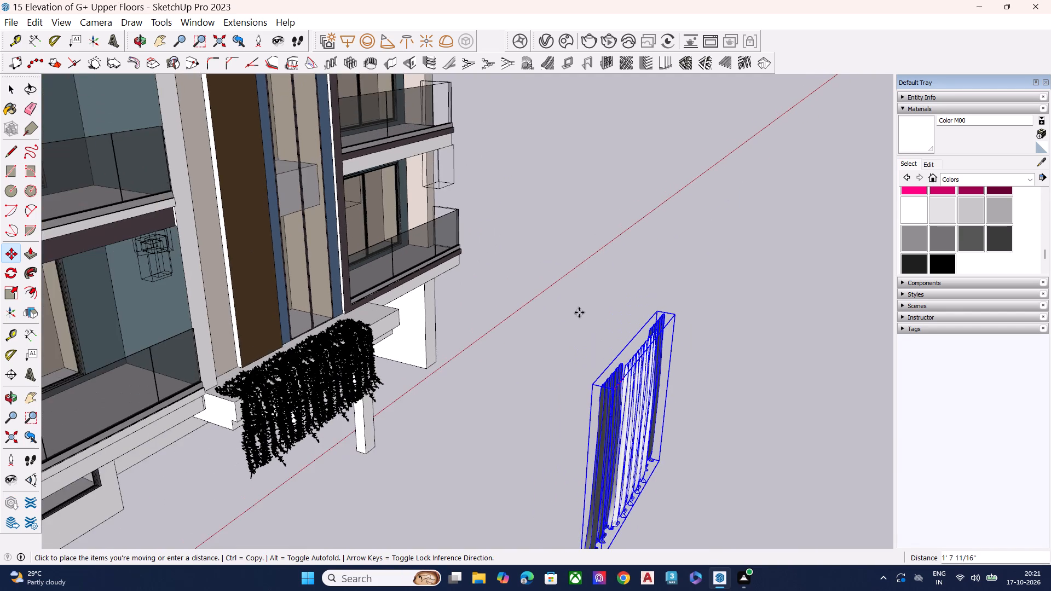
scroll(571, 295, "down", 11)
scroll(561, 292, "up", 1)
scroll(561, 292, "down", 2)
scroll(561, 292, "up", 1)
scroll(561, 292, "down", 4)
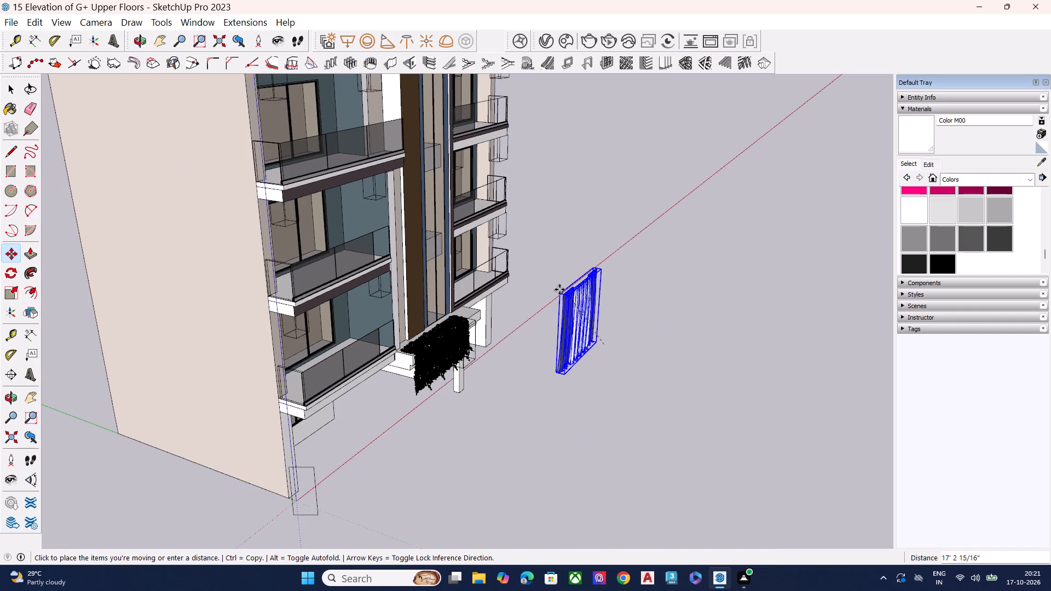
scroll(559, 289, "down", 8)
middle_click_drag(564, 303, 528, 318)
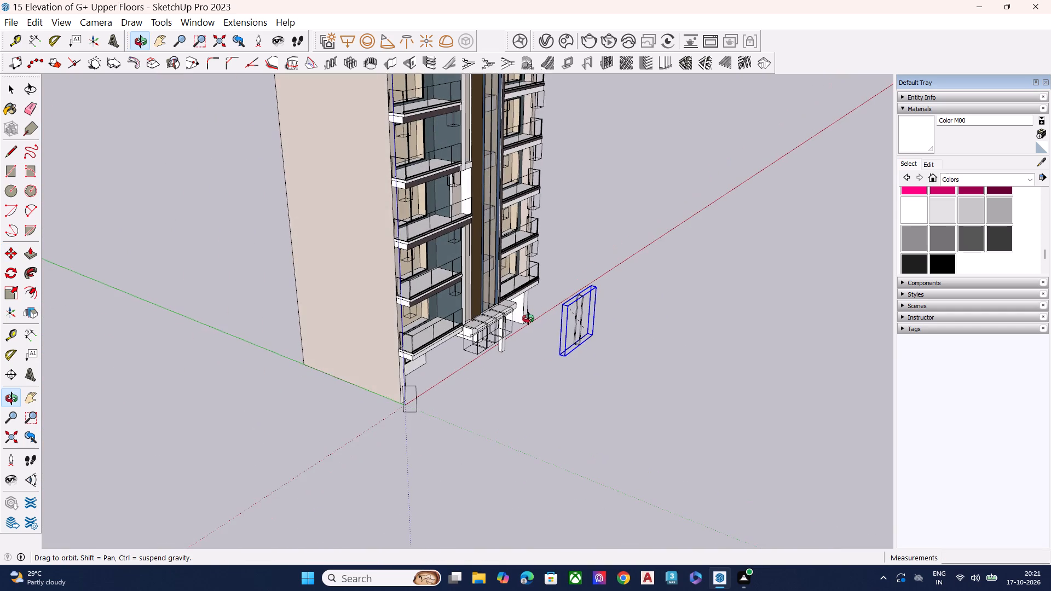
middle_click_drag(528, 318, 471, 355)
scroll(528, 318, "down", 1)
scroll(428, 395, "down", 6)
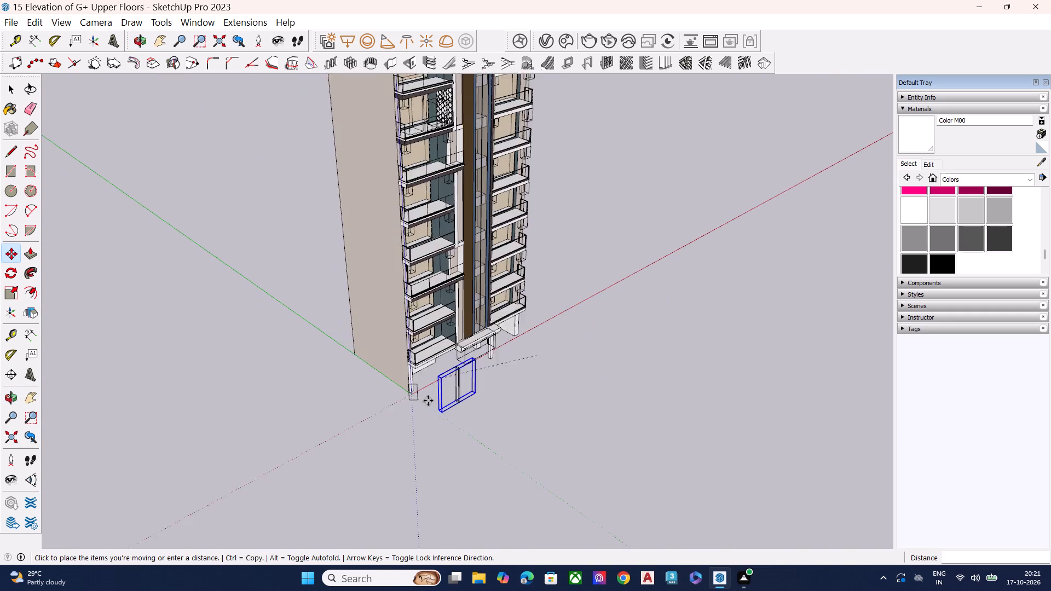
scroll(428, 401, "down", 13)
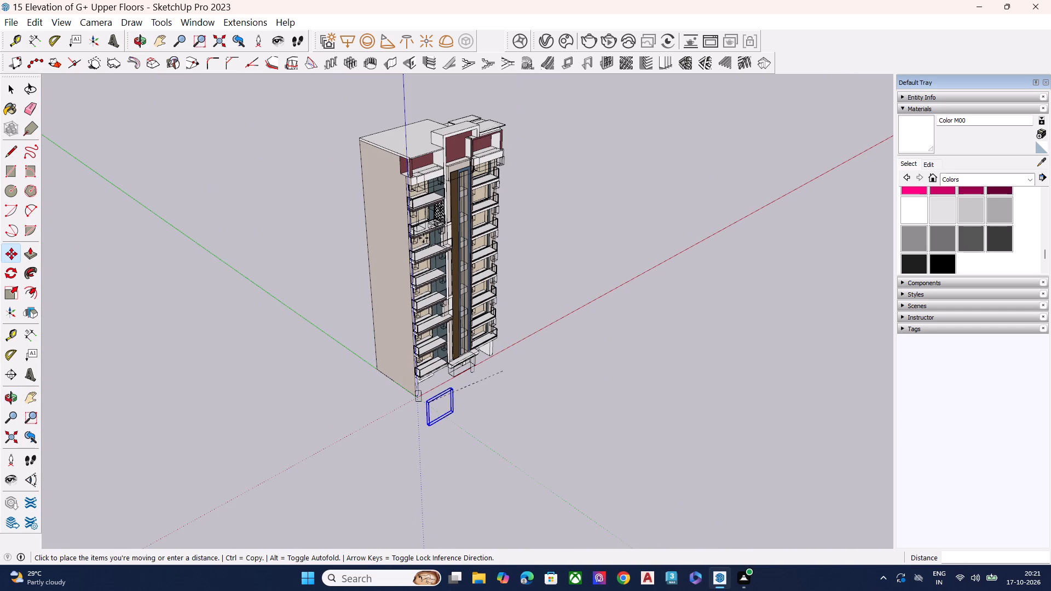
scroll(421, 231, "up", 17)
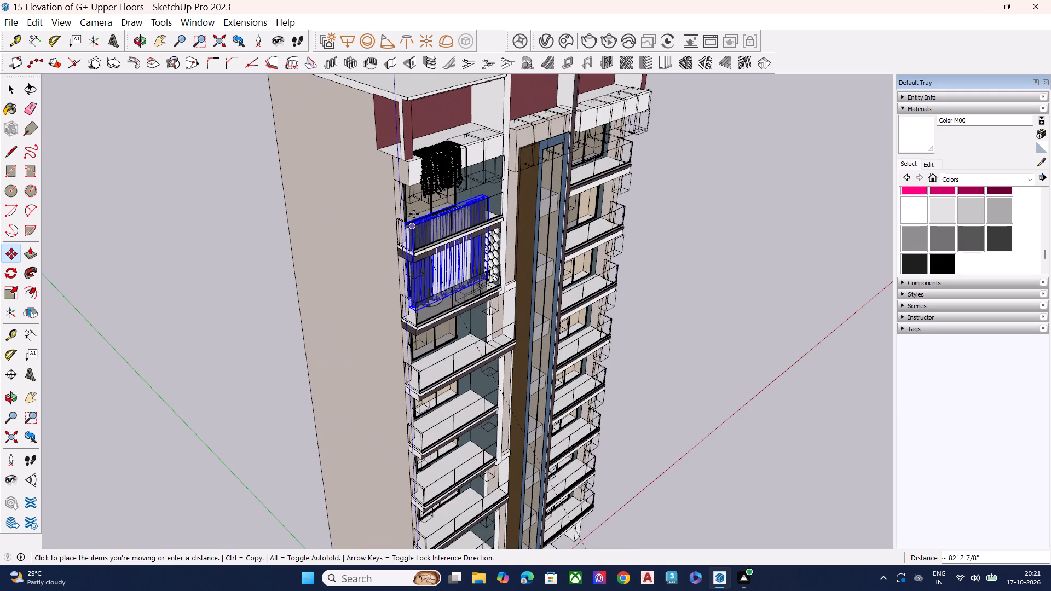
scroll(417, 184, "up", 9)
middle_click_drag(408, 181, 395, 153)
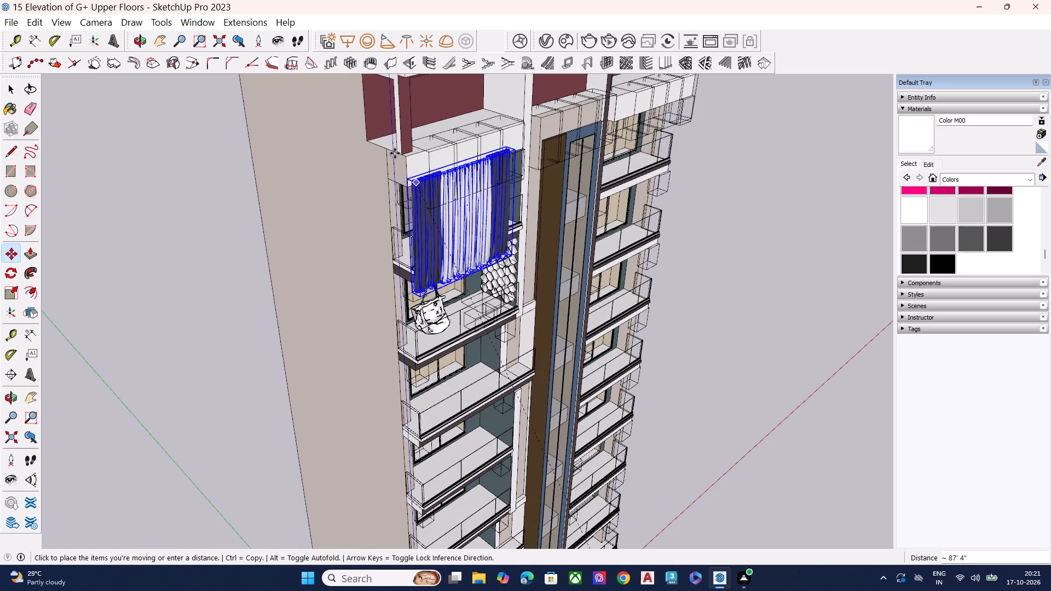
middle_click_drag(395, 153, 400, 131)
scroll(402, 135, "up", 13)
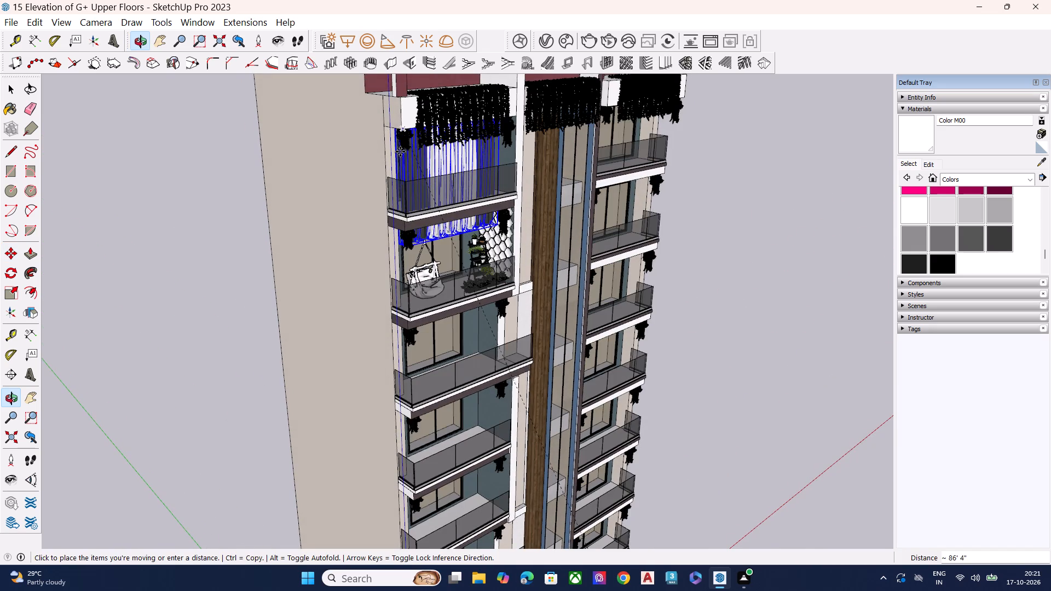
scroll(400, 152, "up", 3)
scroll(400, 152, "down", 1)
scroll(400, 152, "up", 4)
middle_click_drag(417, 151, 372, 135)
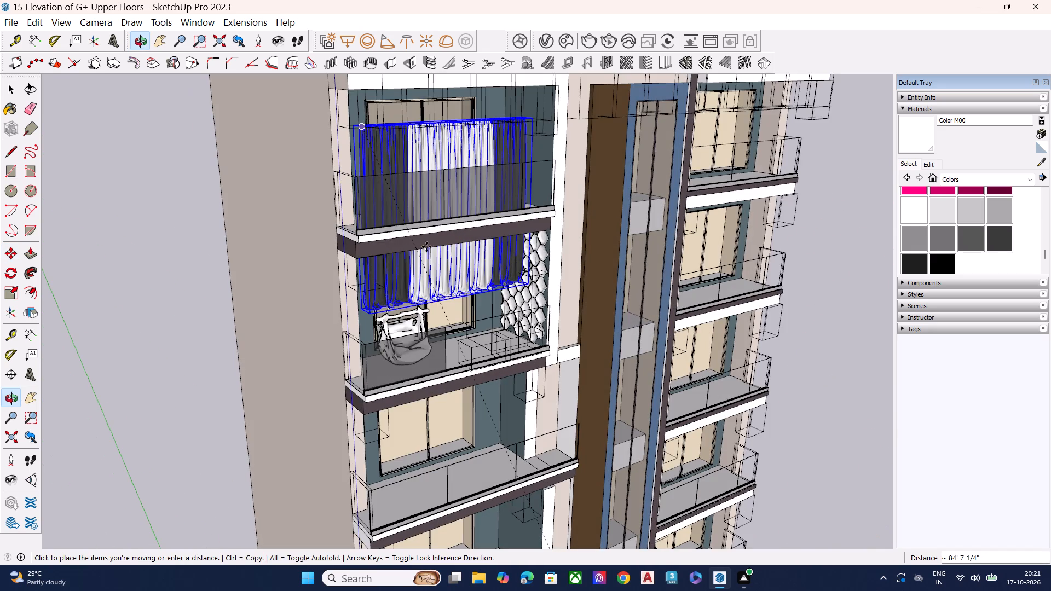
middle_click_drag(396, 288, 405, 236)
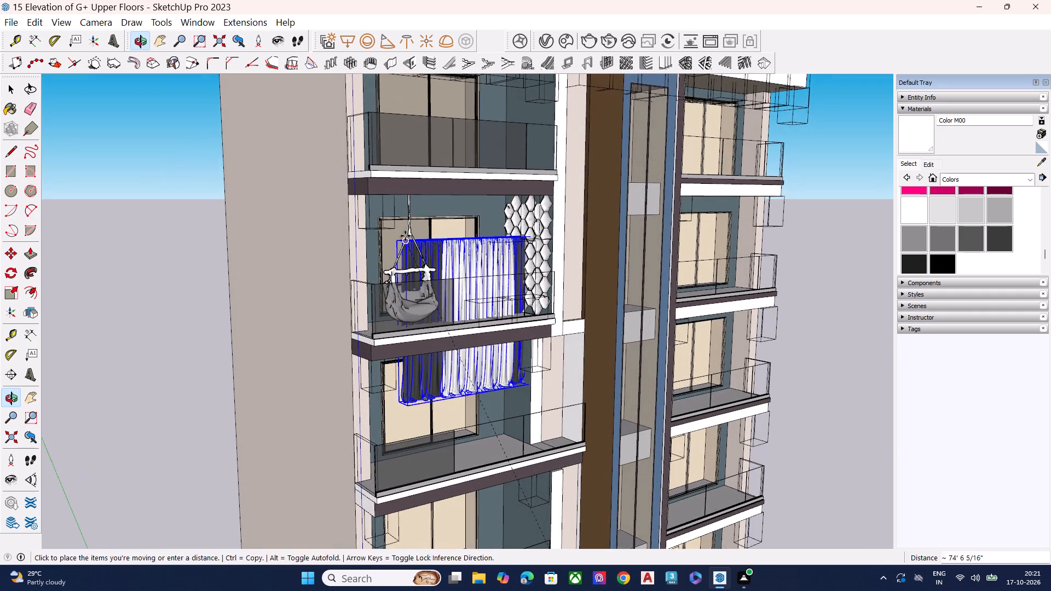
middle_click_drag(405, 236, 378, 232)
scroll(378, 233, "up", 14)
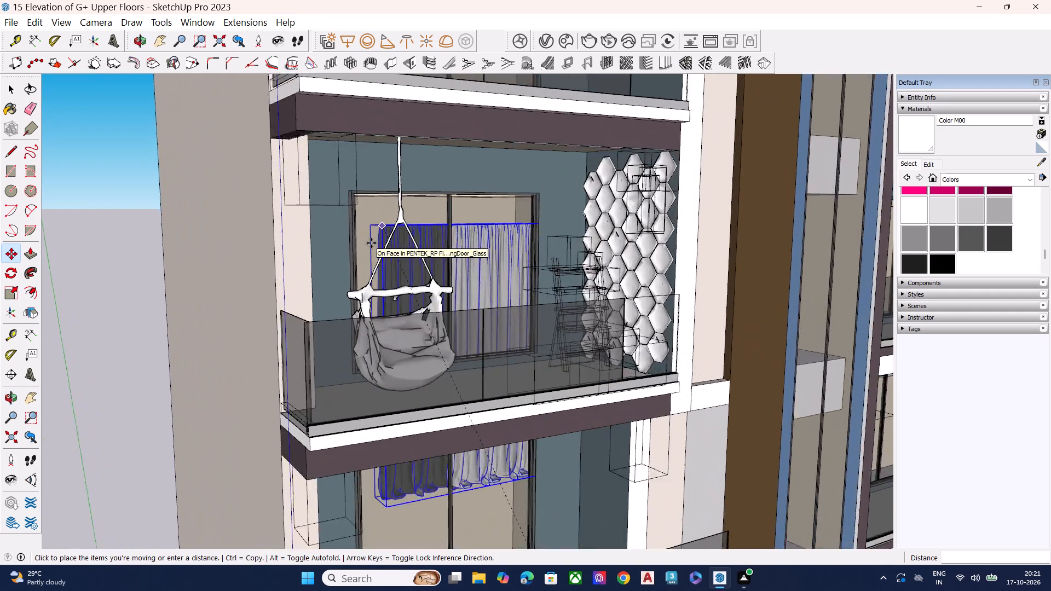
scroll(371, 243, "up", 8)
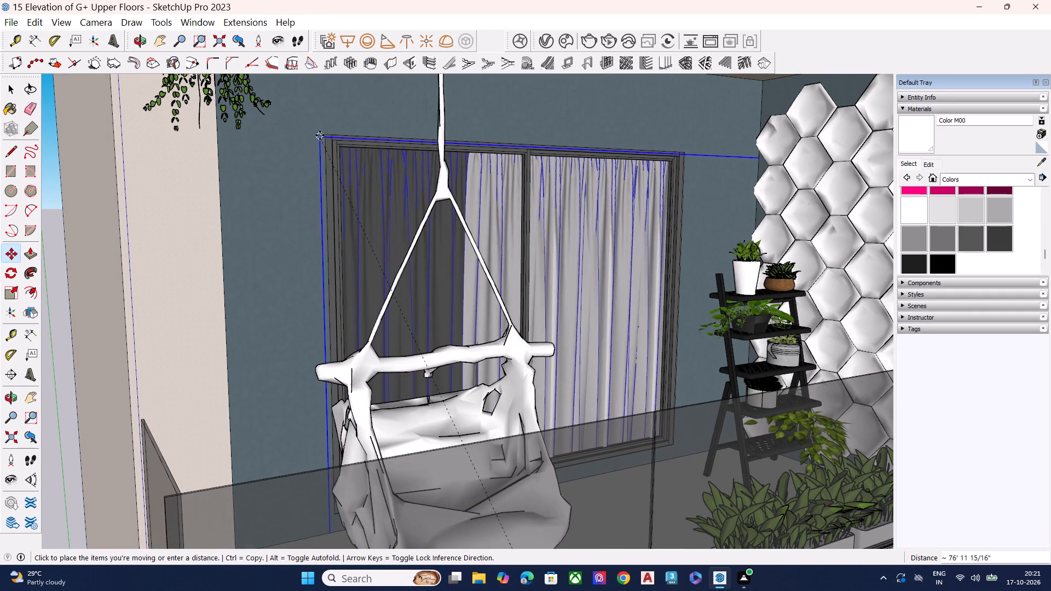
left_click(307, 126)
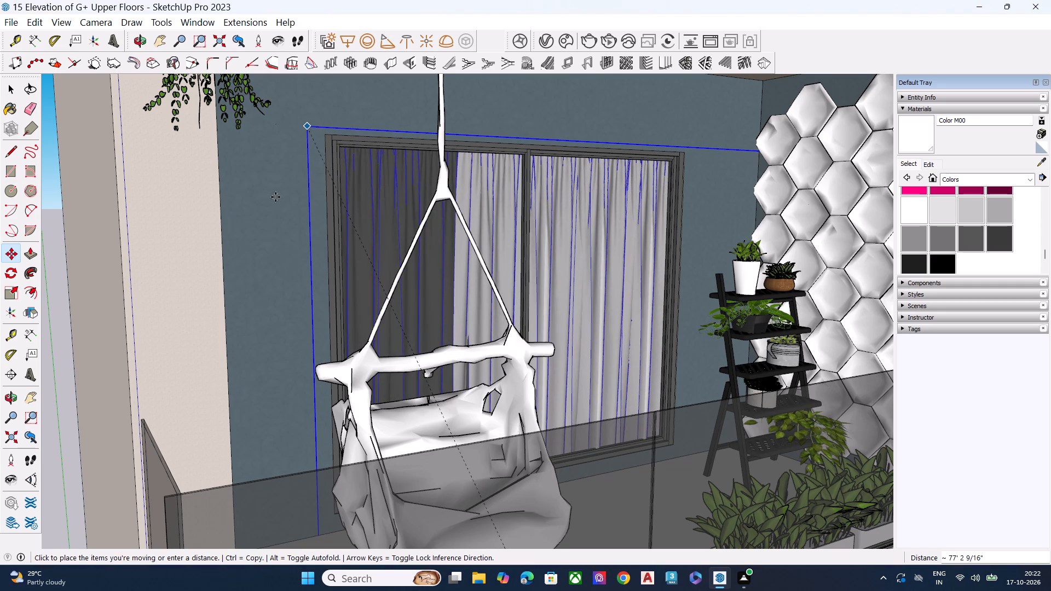
scroll(323, 277, "down", 7)
middle_click_drag(577, 302, 472, 349)
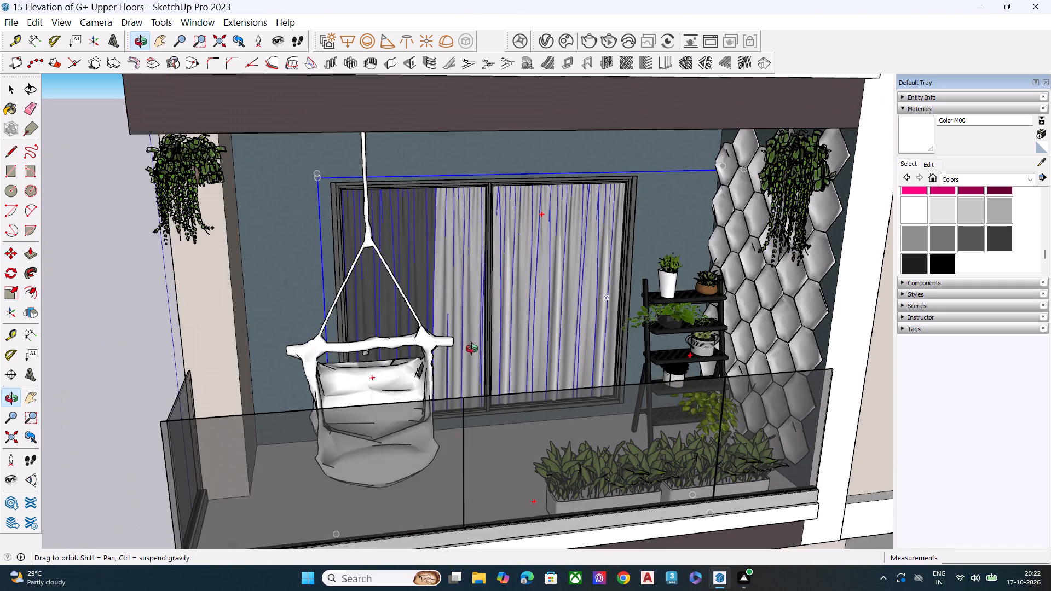
Scale the curtain's height to about 0.64 by raising its bottom edge to just below the furnished balcony's sliding door frame.
middle_click_drag(472, 349, 464, 329)
key("s")
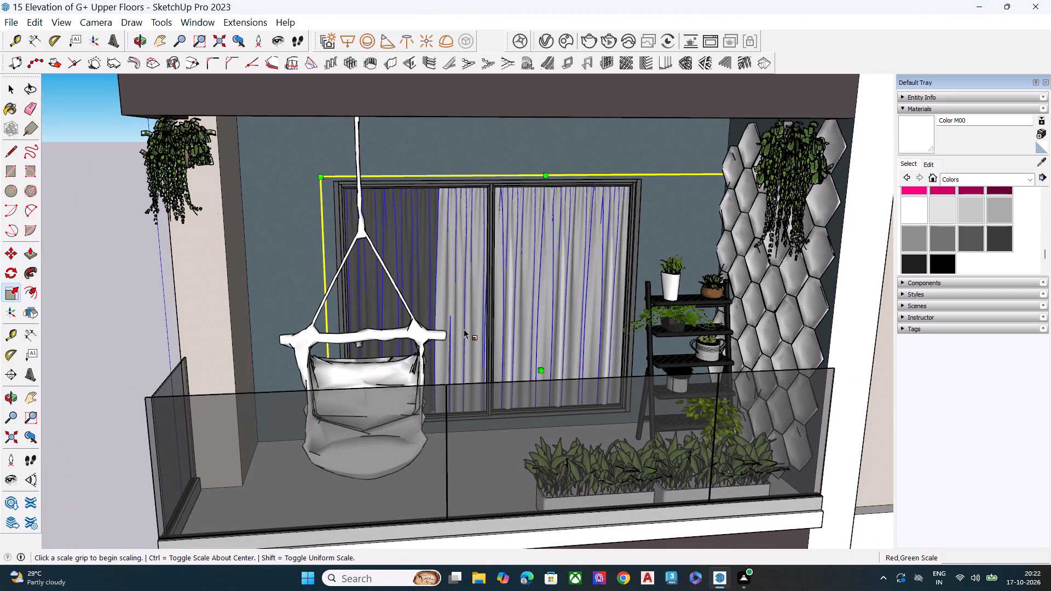
scroll(442, 292, "down", 7)
middle_click_drag(565, 365, 615, 352)
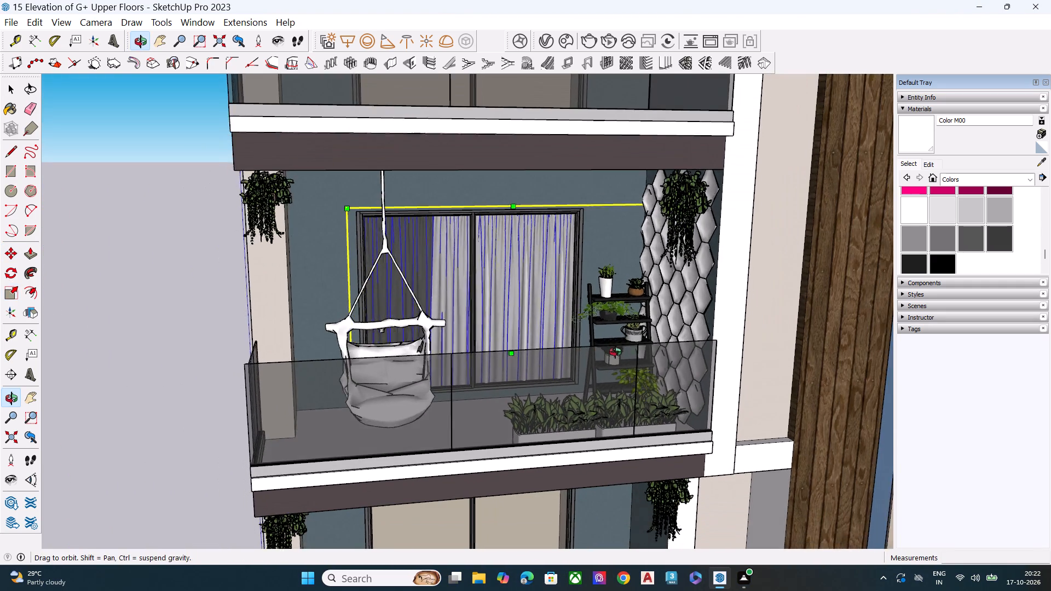
middle_click_drag(615, 352, 636, 351)
scroll(627, 288, "up", 8)
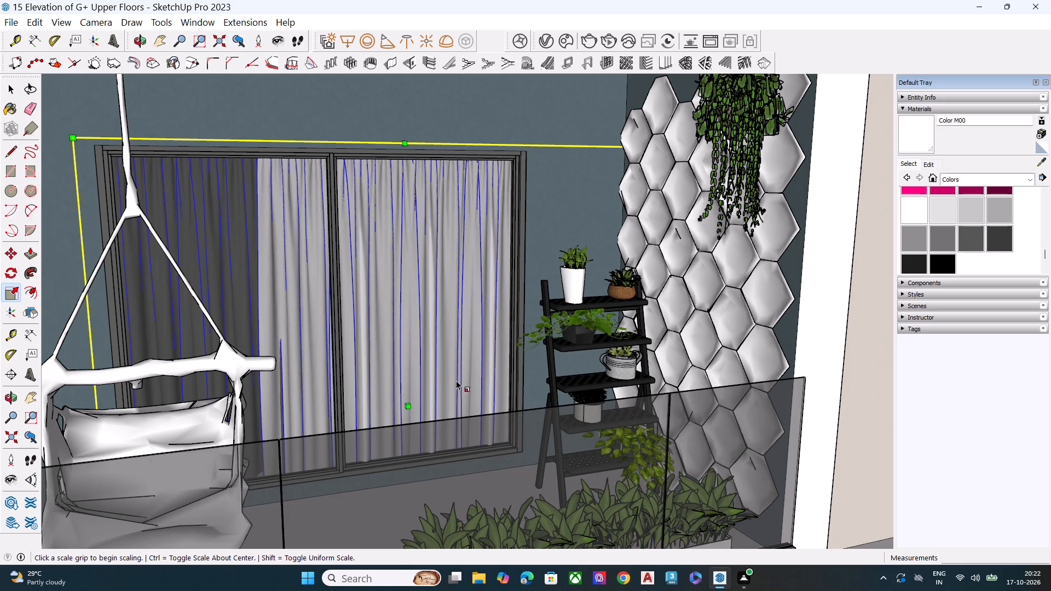
scroll(396, 173, "down", 10)
scroll(478, 197, "down", 8)
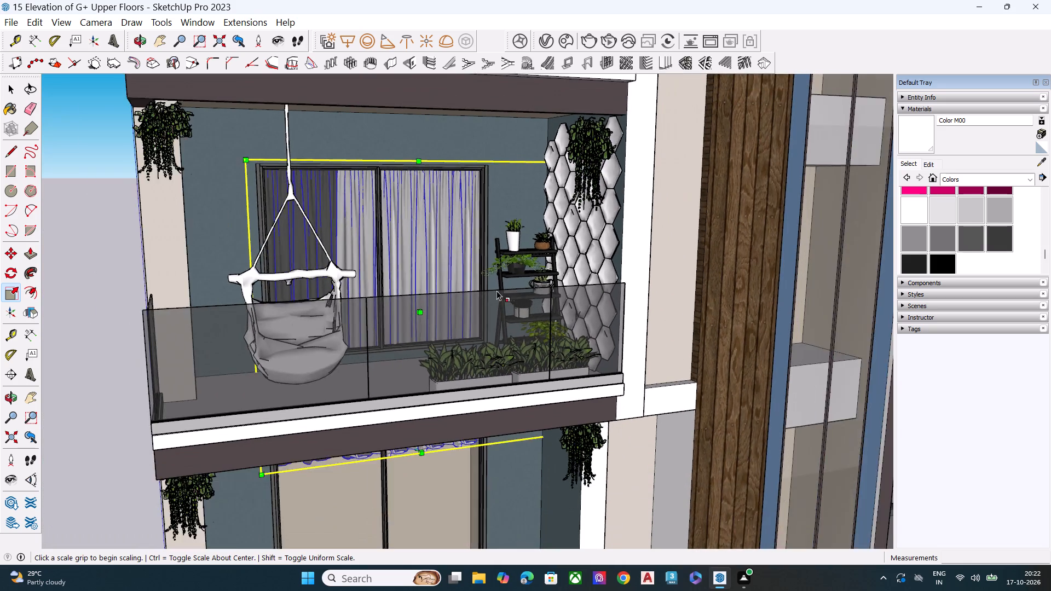
middle_click_drag(495, 382, 495, 275)
scroll(455, 384, "up", 7)
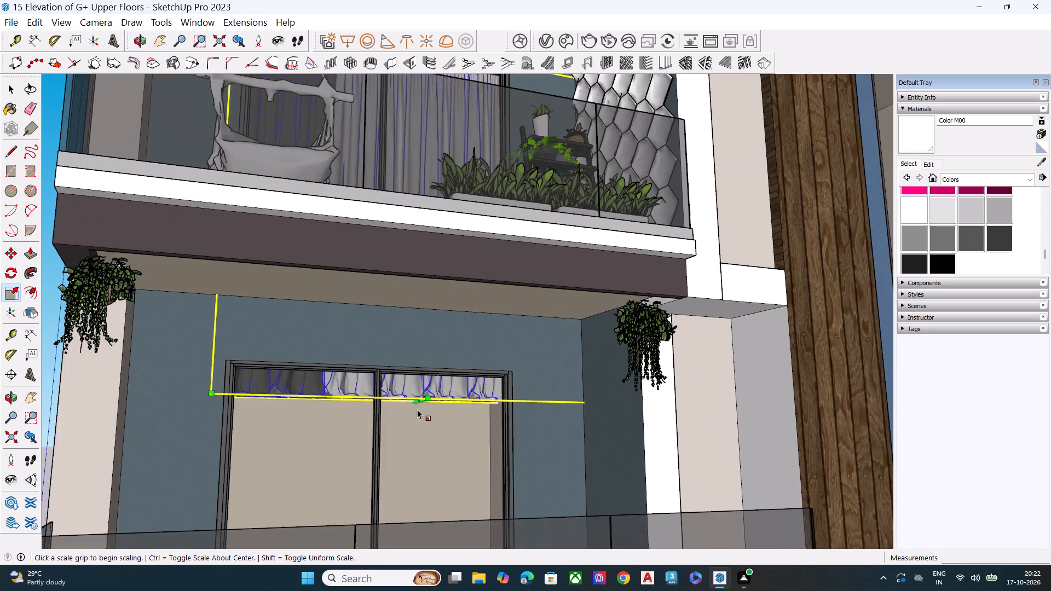
left_click(418, 399)
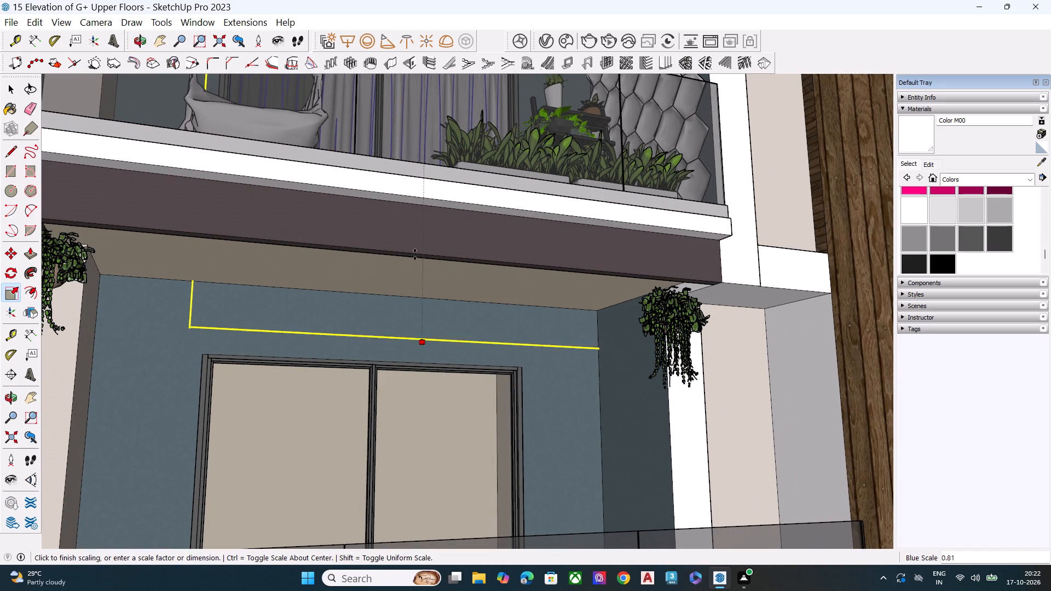
middle_click_drag(415, 200, 427, 311)
scroll(417, 222, "up", 5)
scroll(417, 219, "down", 1)
scroll(417, 219, "up", 1)
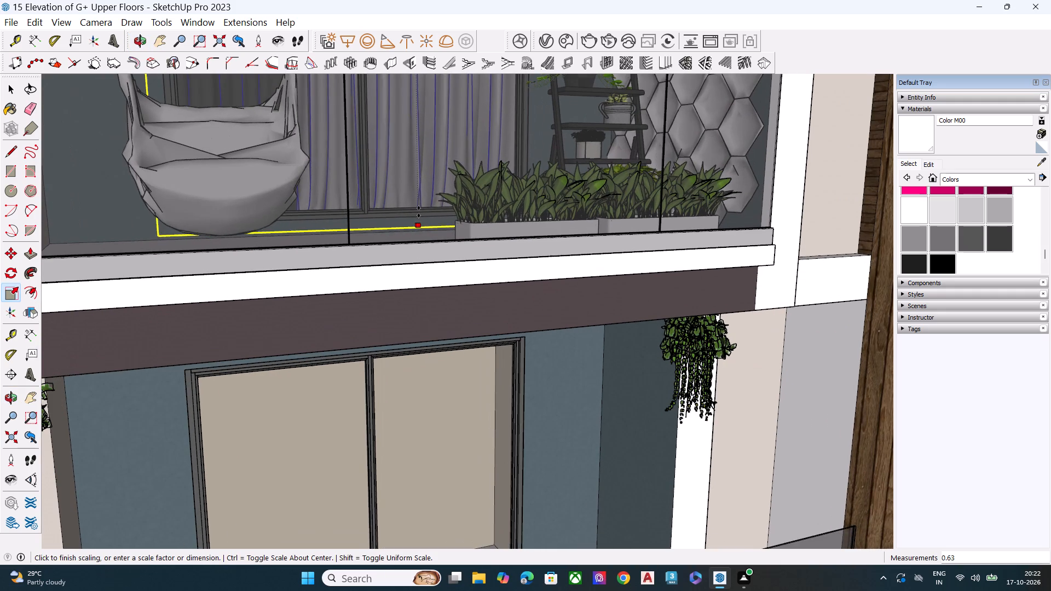
left_click(420, 221)
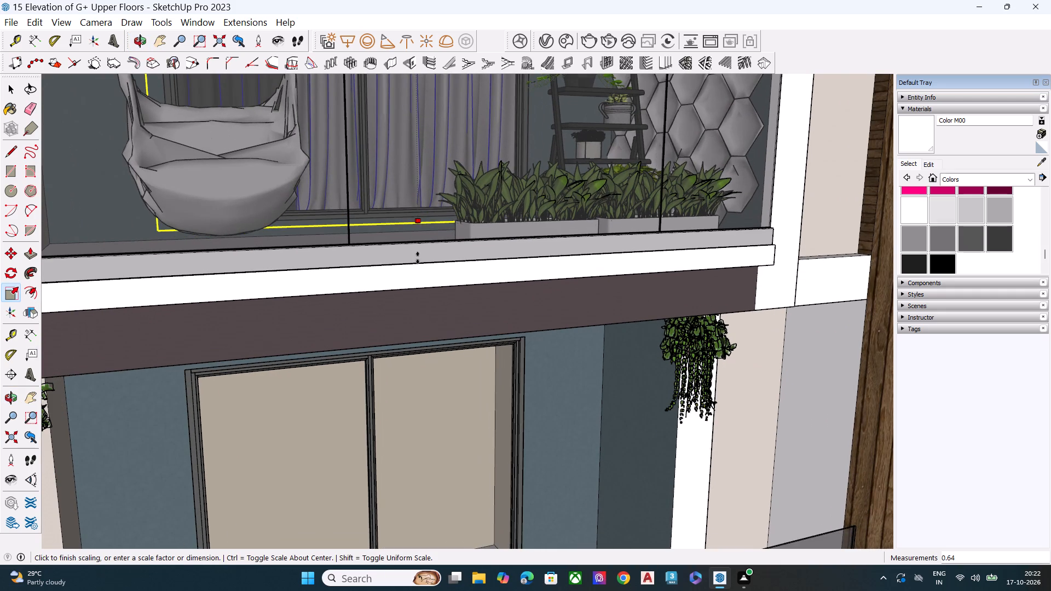
Scale the curtain's width to about 0.72 from its side nearest the plant stand, ending at the door frame's edge, and deselect it.
scroll(429, 283, "down", 6)
scroll(453, 315, "up", 1)
scroll(459, 321, "down", 2)
scroll(522, 363, "down", 5)
middle_click_drag(573, 132, 531, 194)
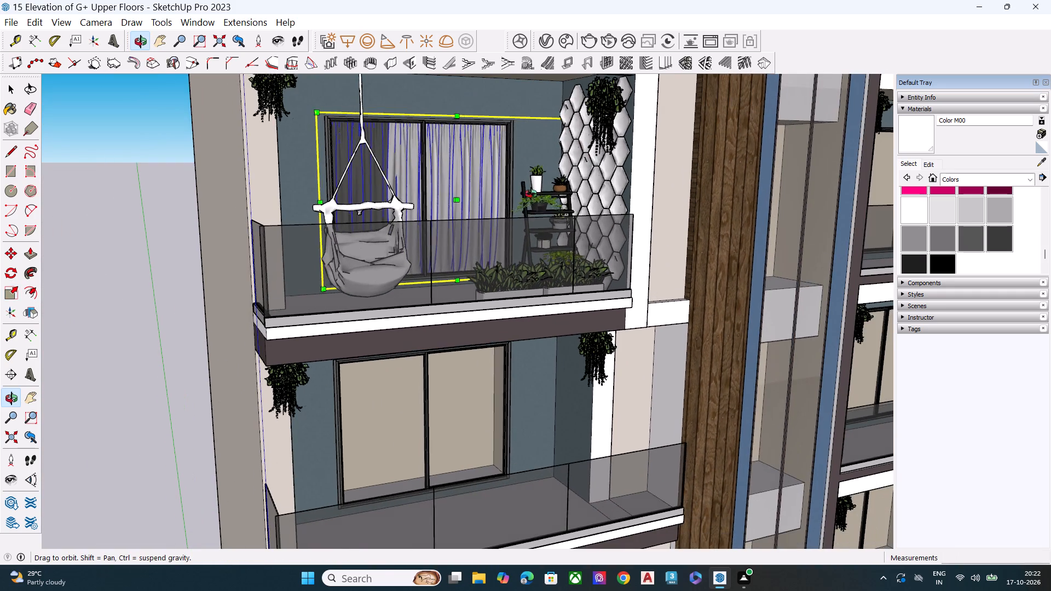
middle_click_drag(531, 194, 562, 197)
middle_click_drag(535, 223, 610, 210)
scroll(598, 210, "up", 11)
middle_click_drag(538, 221, 593, 242)
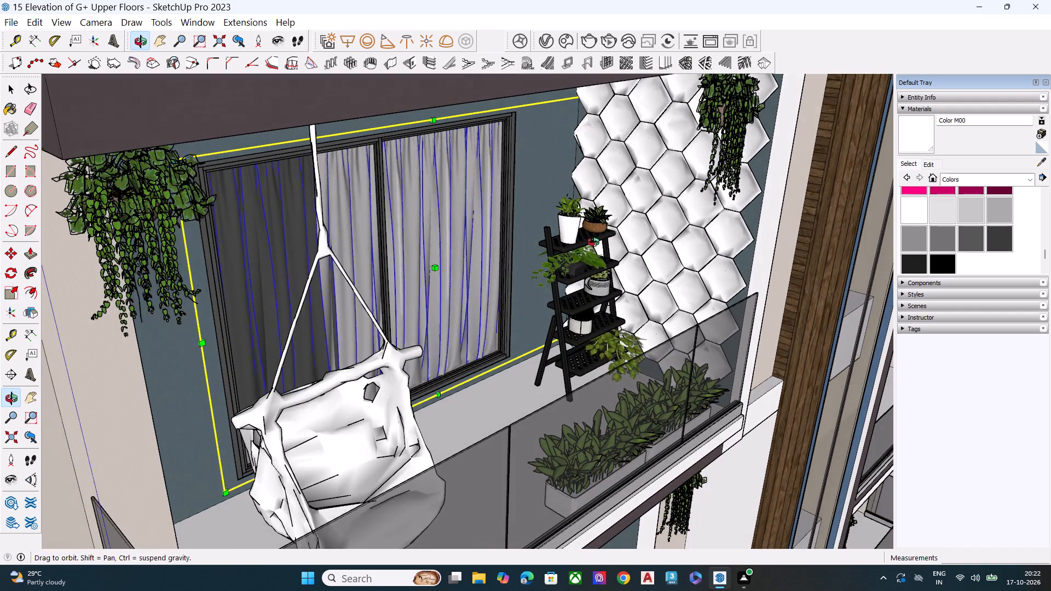
middle_click_drag(593, 242, 628, 233)
scroll(582, 217, "up", 5)
scroll(548, 212, "down", 2)
scroll(542, 216, "up", 3)
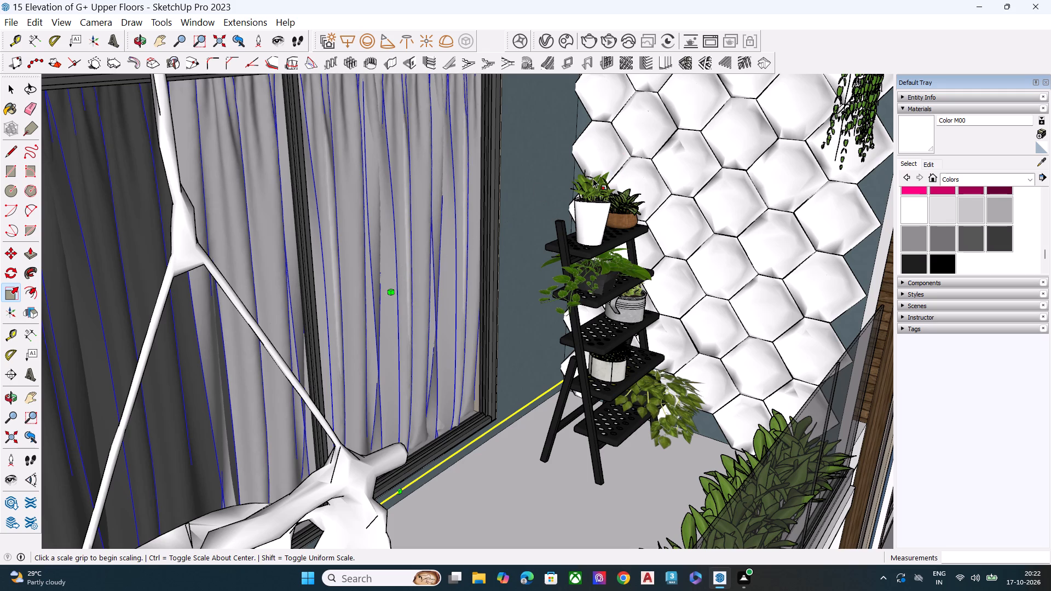
left_click_drag(517, 207, 486, 225)
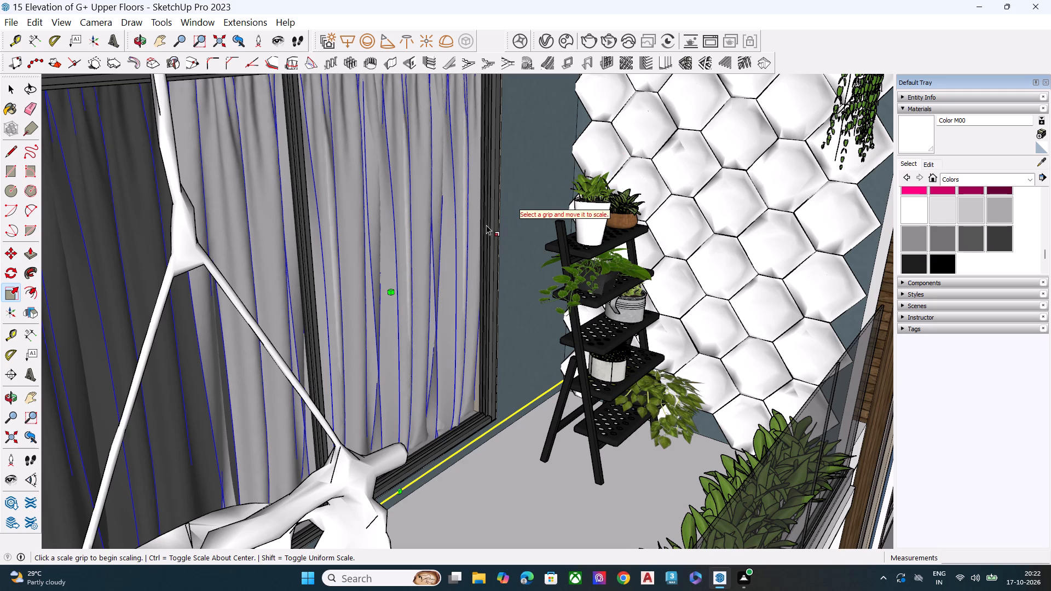
left_click_drag(486, 225, 481, 226)
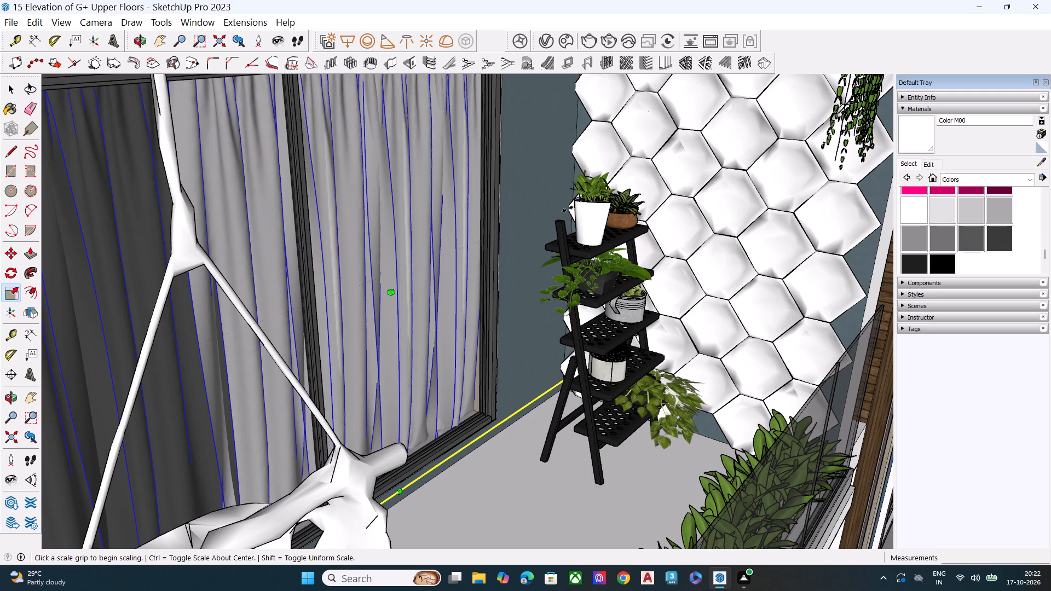
left_click(564, 208)
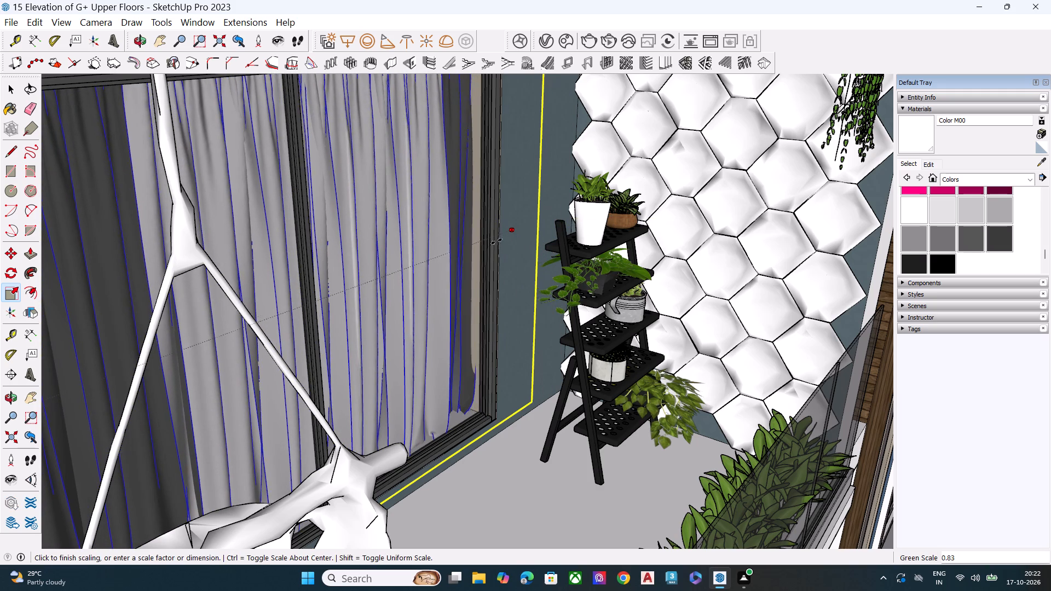
left_click(490, 247)
scroll(543, 234, "down", 4)
scroll(539, 231, "up", 1)
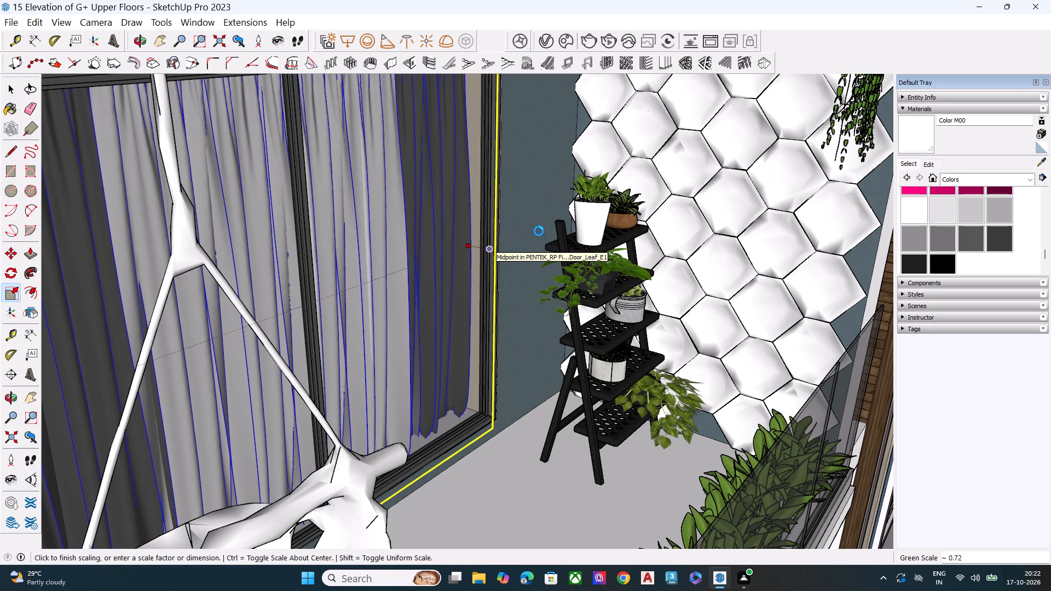
key("space")
scroll(477, 239, "down", 2)
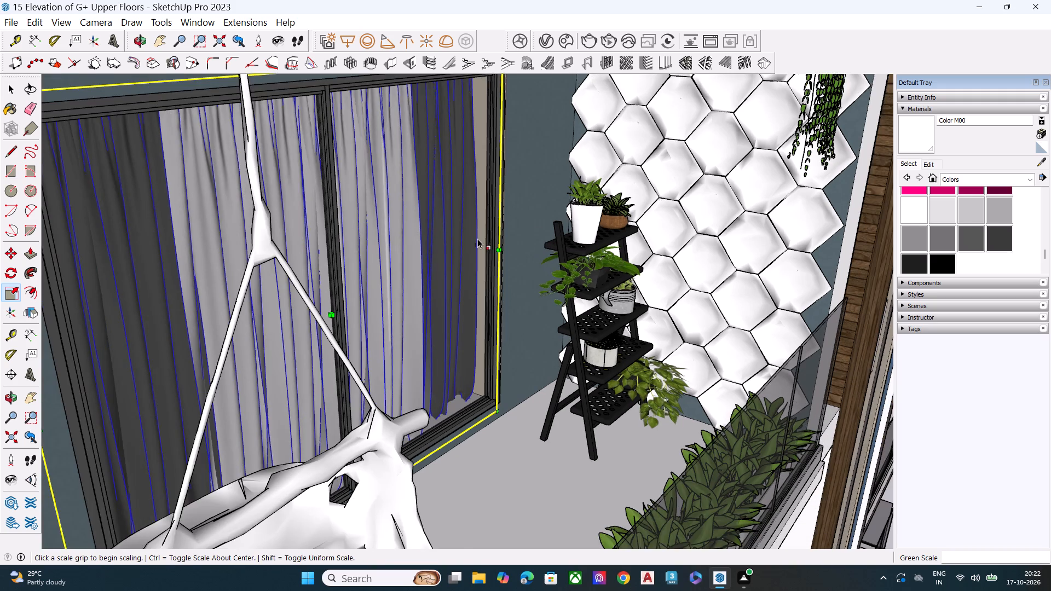
scroll(477, 239, "down", 7)
scroll(546, 254, "down", 10)
scroll(754, 249, "down", 8)
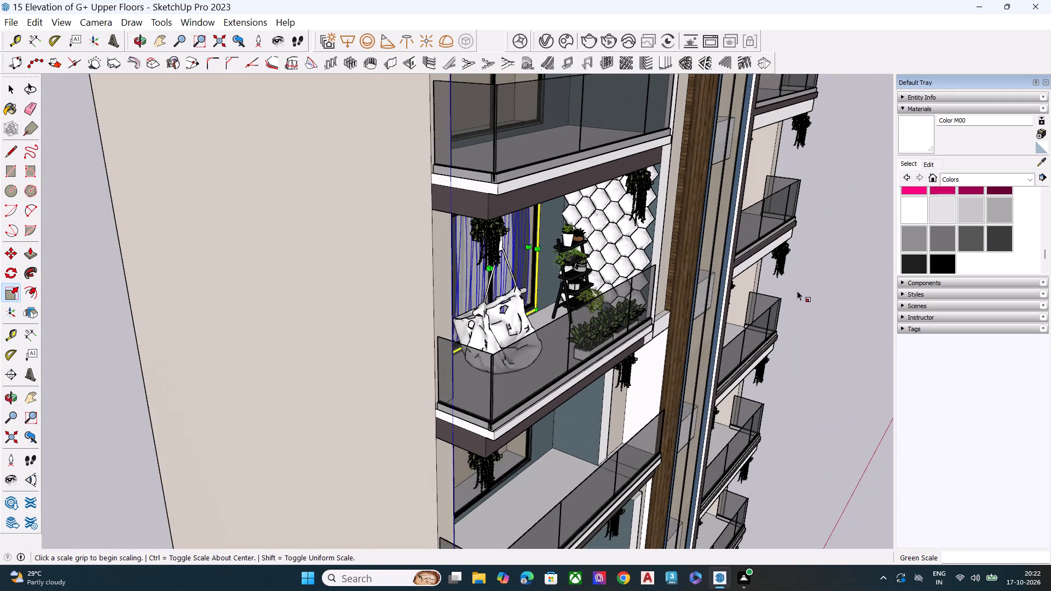
middle_click_drag(765, 323, 702, 242)
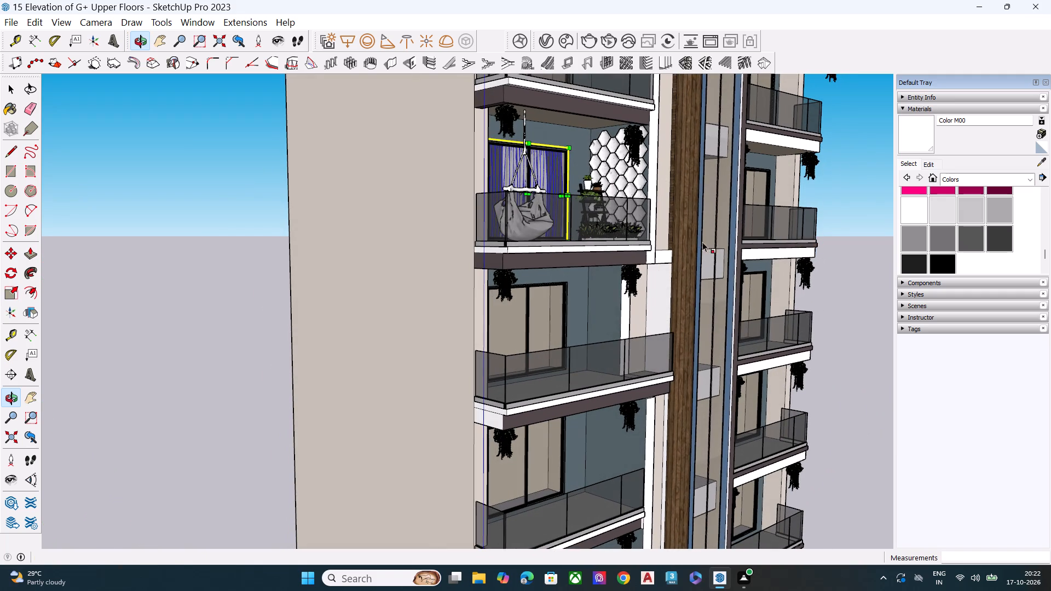
key("space")
left_click(904, 259)
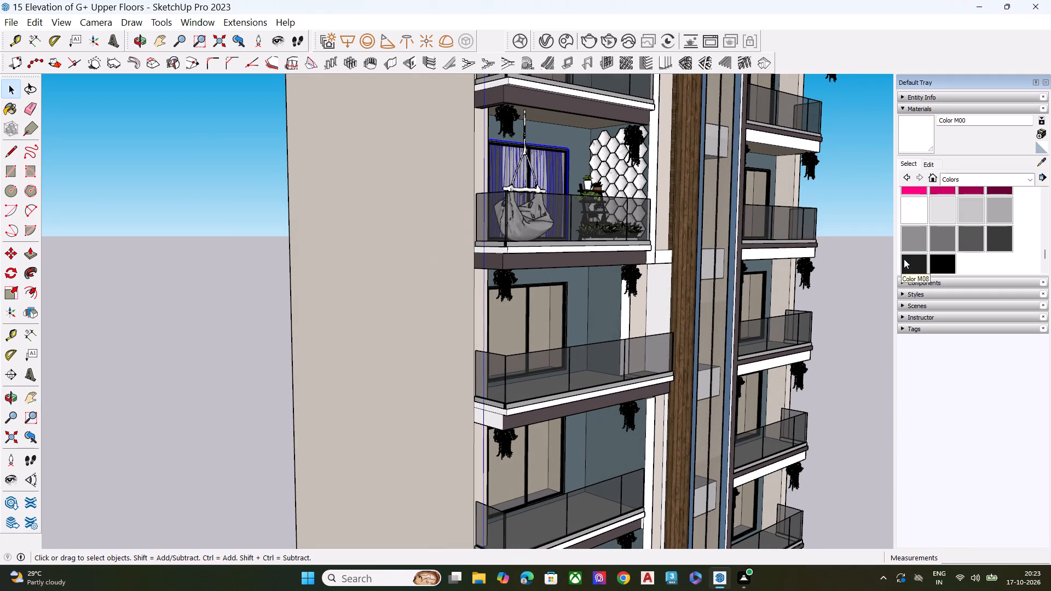
left_click(825, 282)
key("space")
key("space")
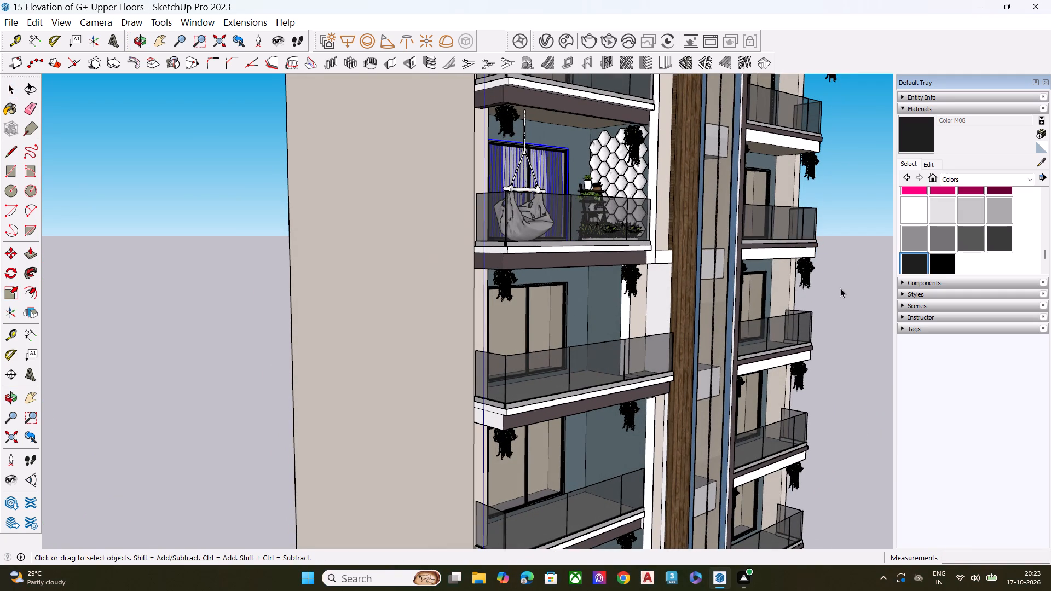
left_click(840, 288)
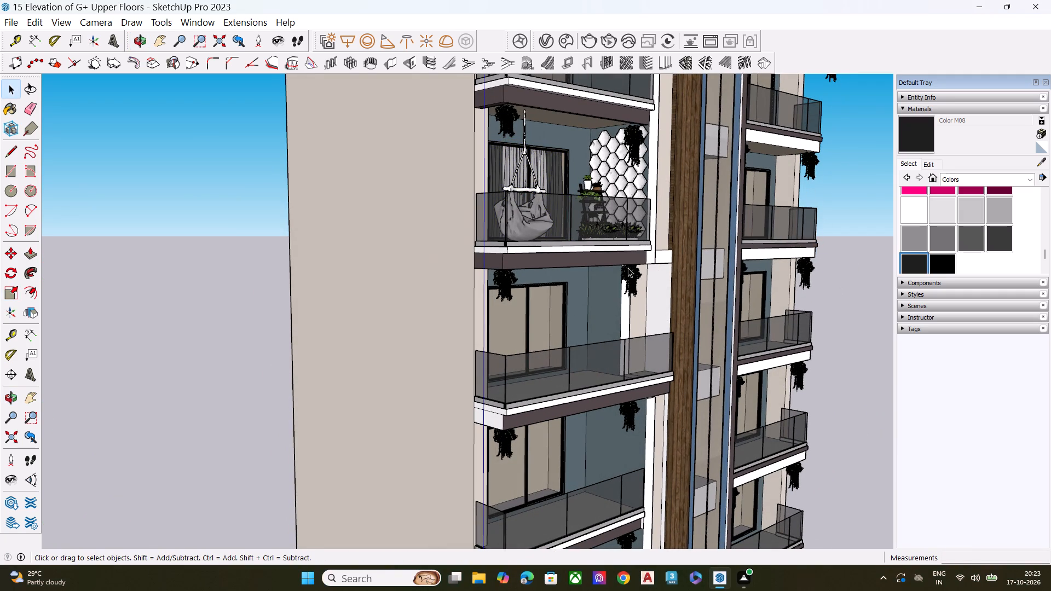
Import the Ceiling+light+model.skp file from the Downloads folder.
middle_click_drag(622, 271, 495, 297)
scroll(365, 149, "up", 9)
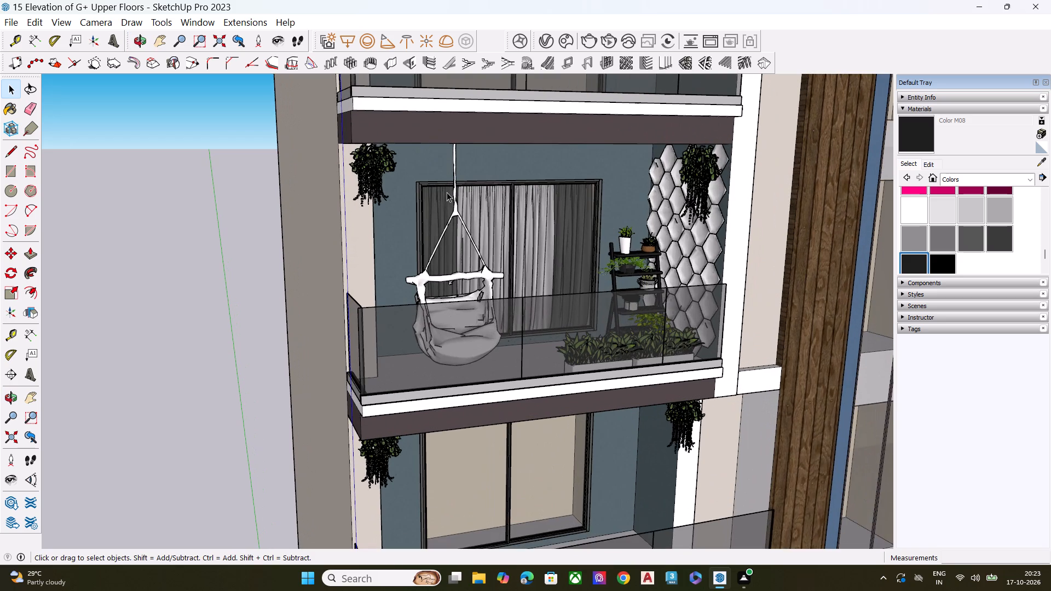
middle_click_drag(721, 294, 713, 229)
scroll(532, 121, "up", 7)
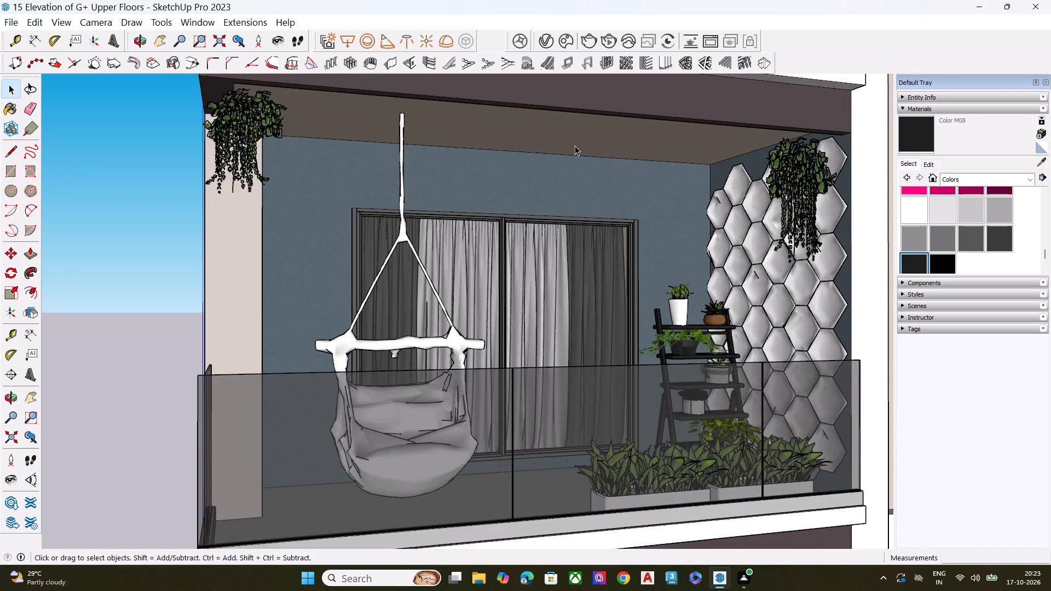
middle_click_drag(578, 143, 599, 114)
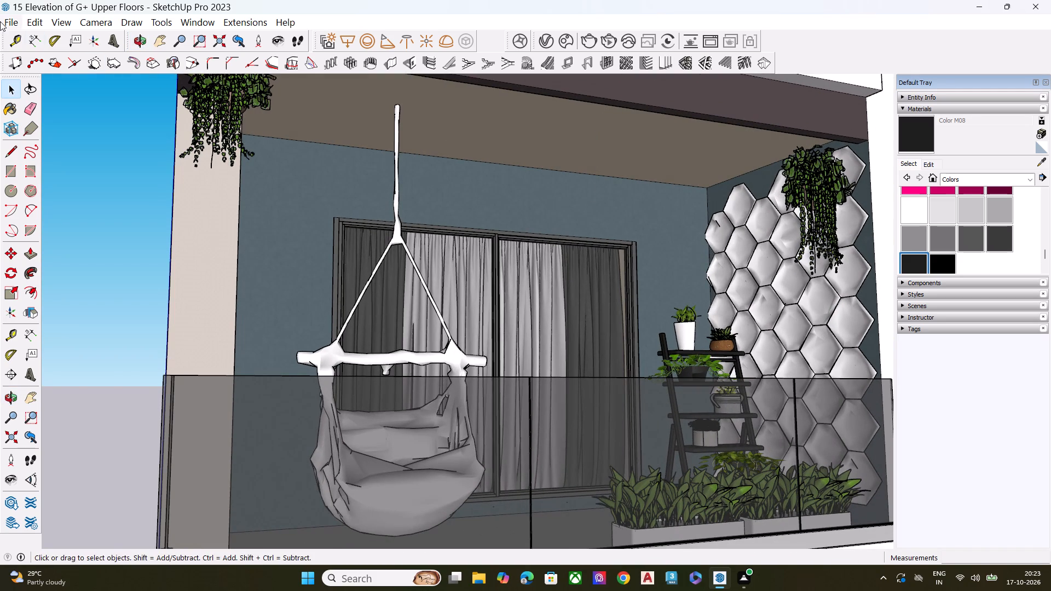
left_click(15, 22)
left_click(78, 247)
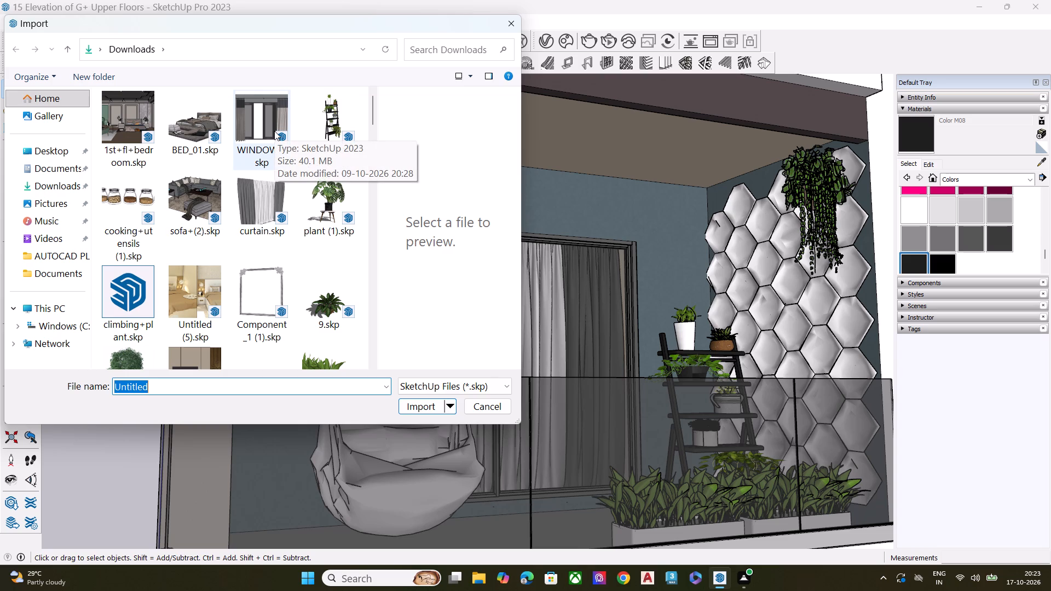
scroll(274, 131, "down", 1)
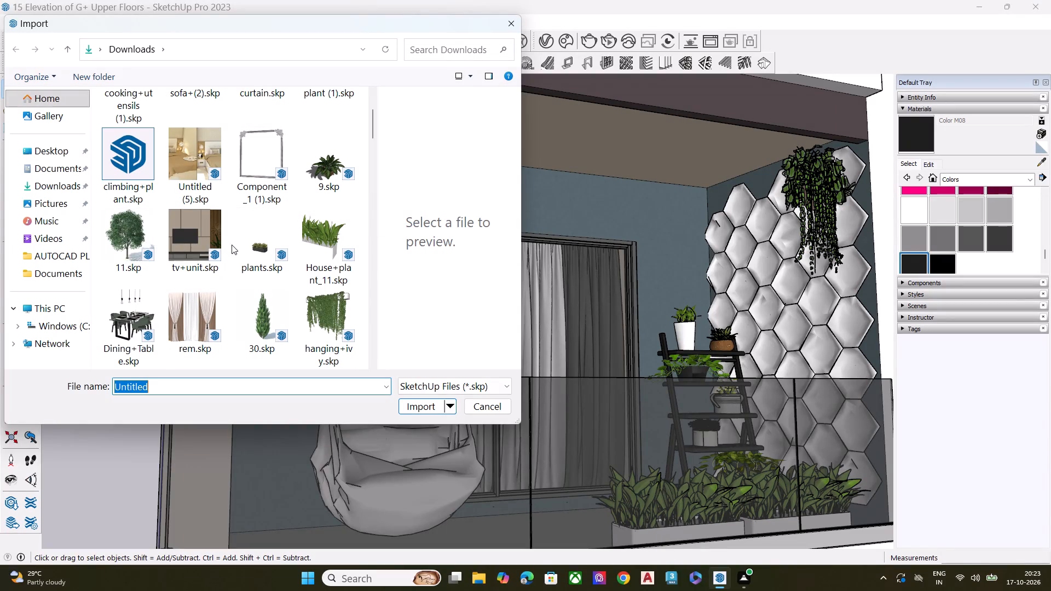
scroll(247, 289, "down", 2)
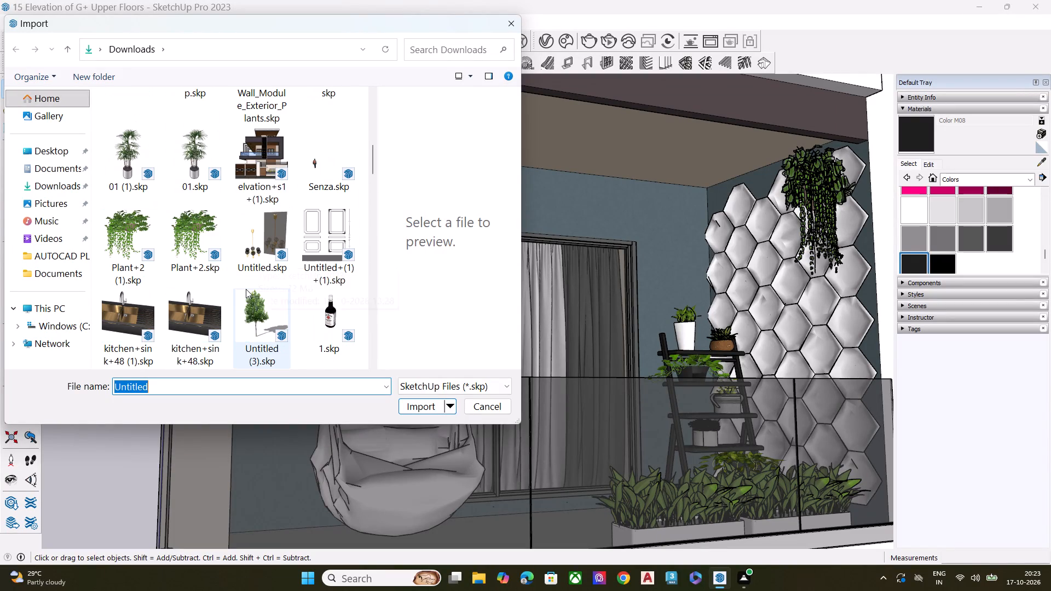
scroll(260, 200, "down", 1)
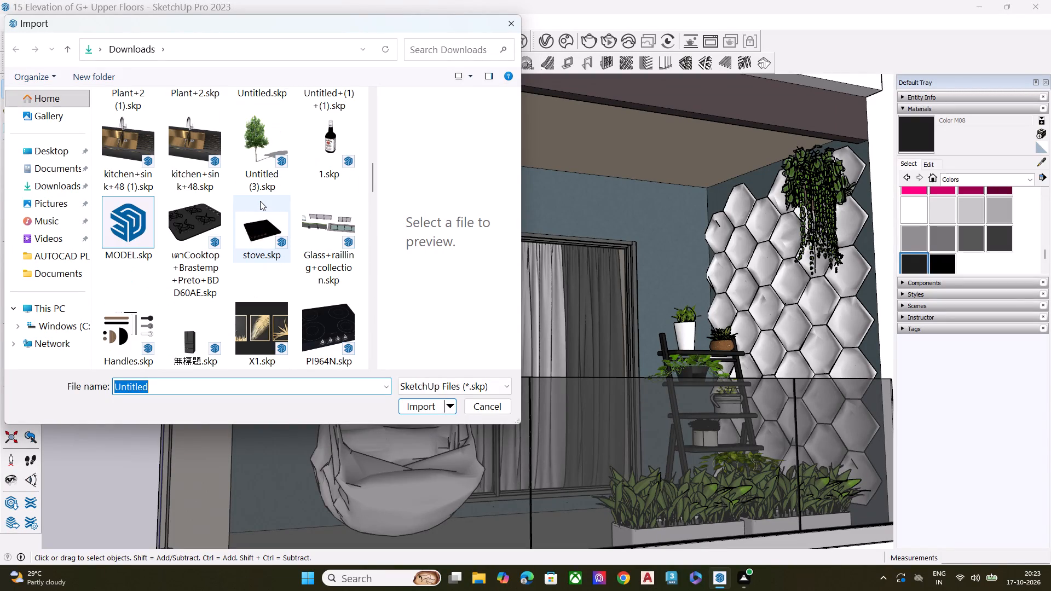
scroll(267, 232, "down", 1)
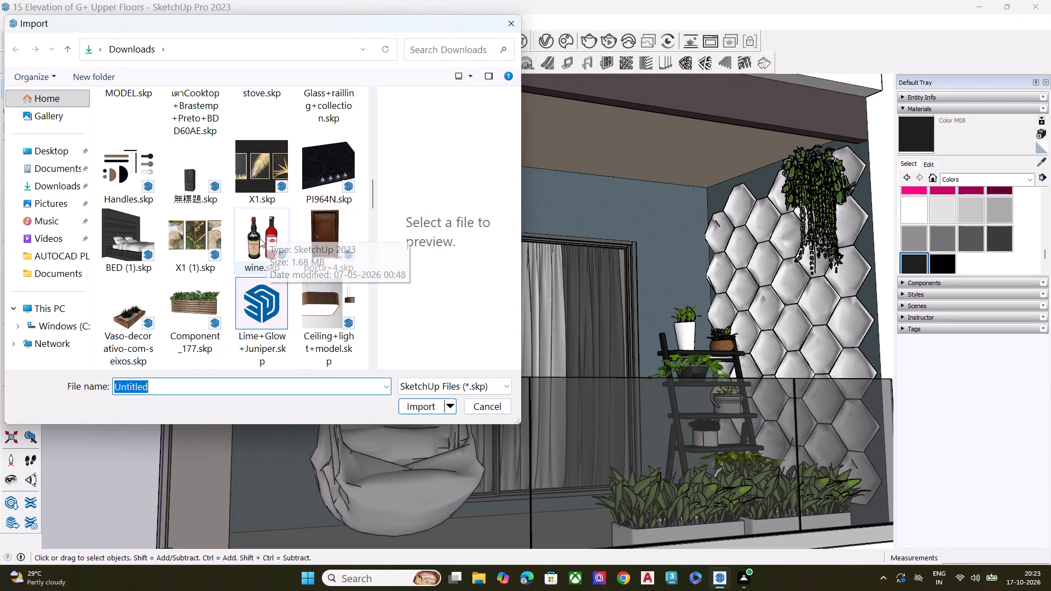
scroll(248, 246, "down", 2)
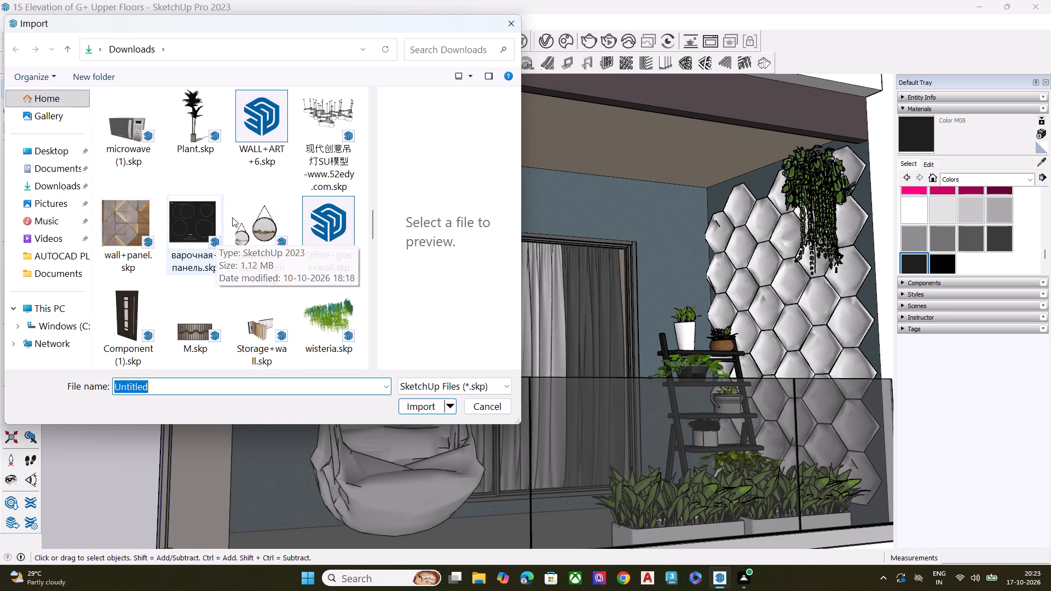
scroll(233, 216, "up", 1)
scroll(233, 216, "down", 1)
scroll(273, 224, "up", 1)
left_click(310, 172)
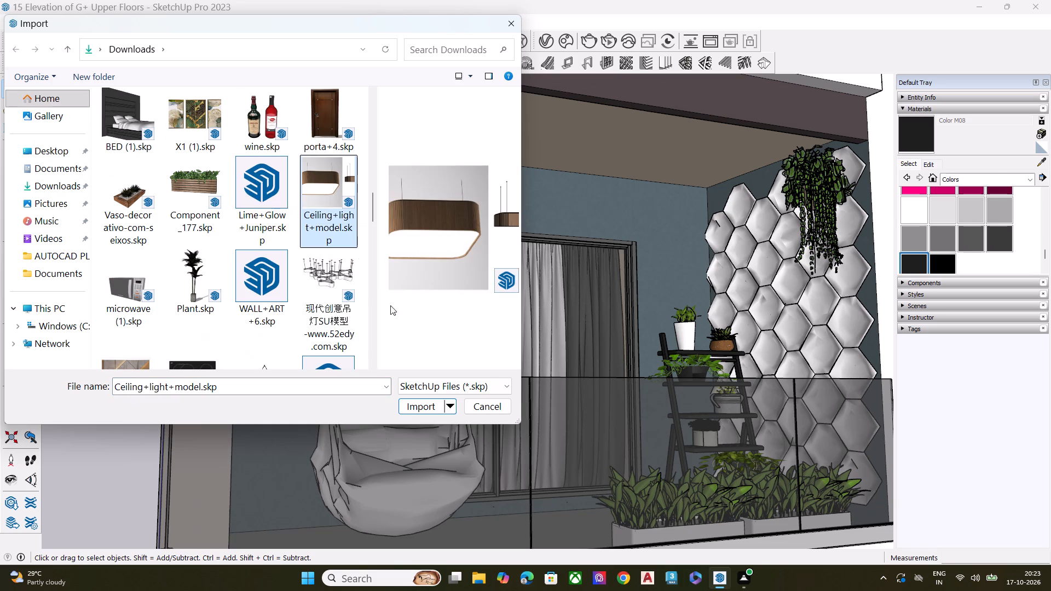
left_click(429, 408)
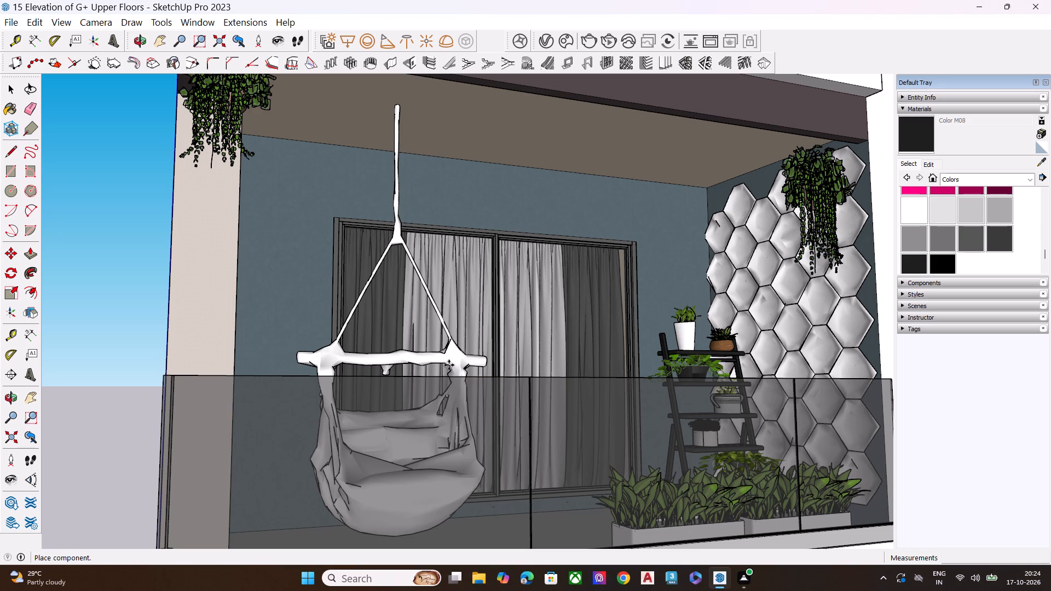
Place the imported ceiling light model in the open space beside the building, near the furnished balcony's level.
scroll(368, 378, "down", 2)
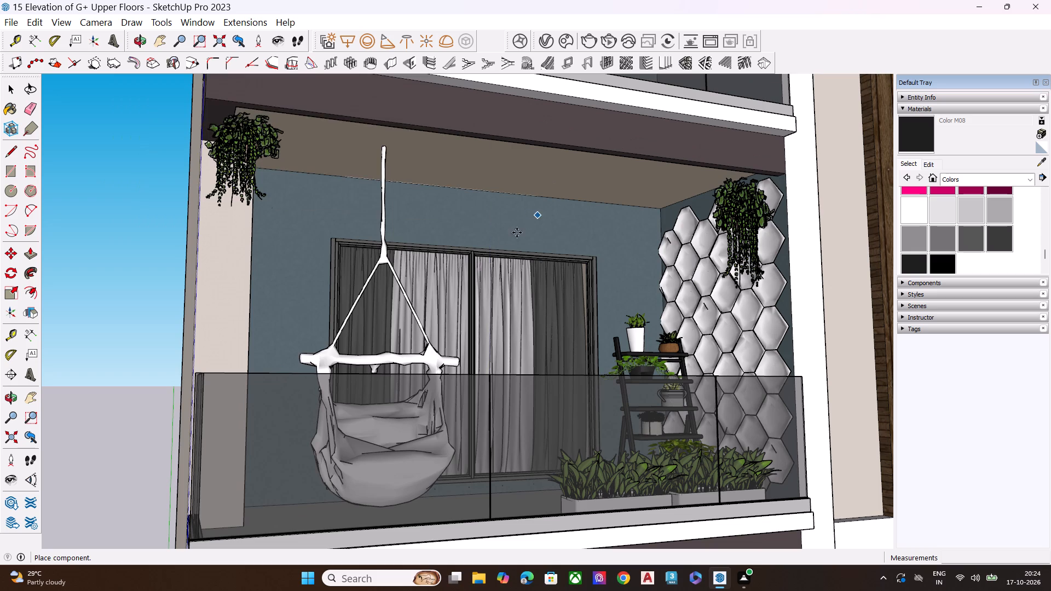
scroll(325, 300, "down", 4)
scroll(463, 279, "down", 16)
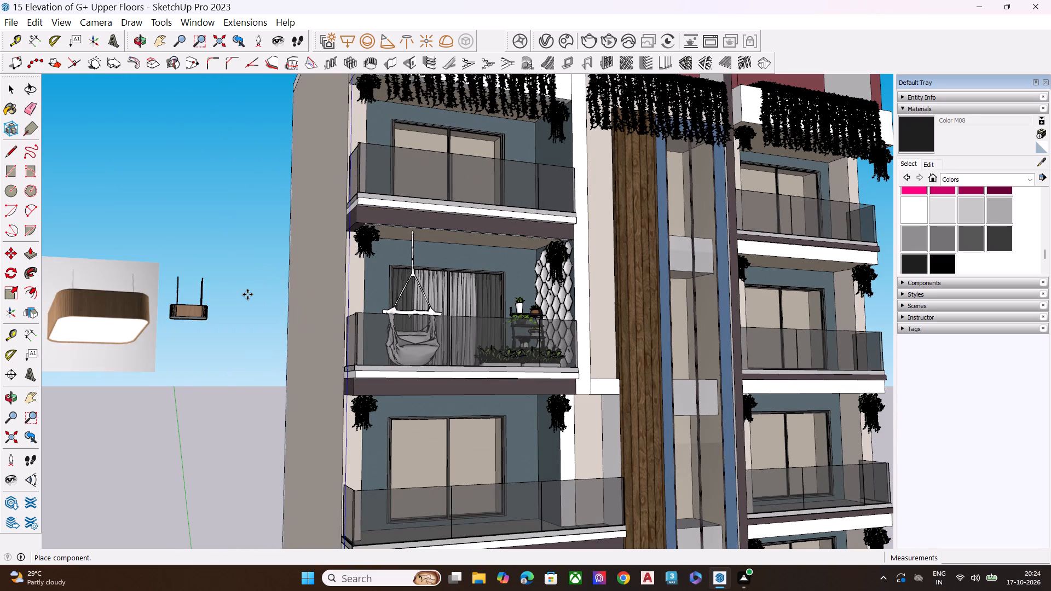
left_click(247, 294)
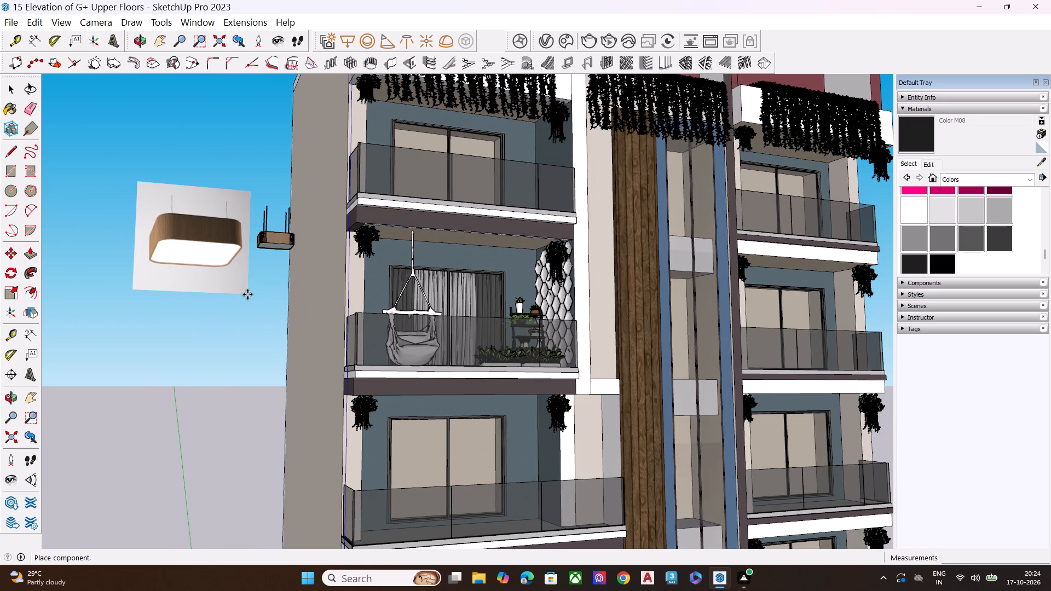
Explode the imported ceiling light component and delete its flat reference picture, keeping only the small pendant lamp.
scroll(232, 216, "up", 1)
scroll(232, 216, "down", 1)
scroll(232, 216, "up", 3)
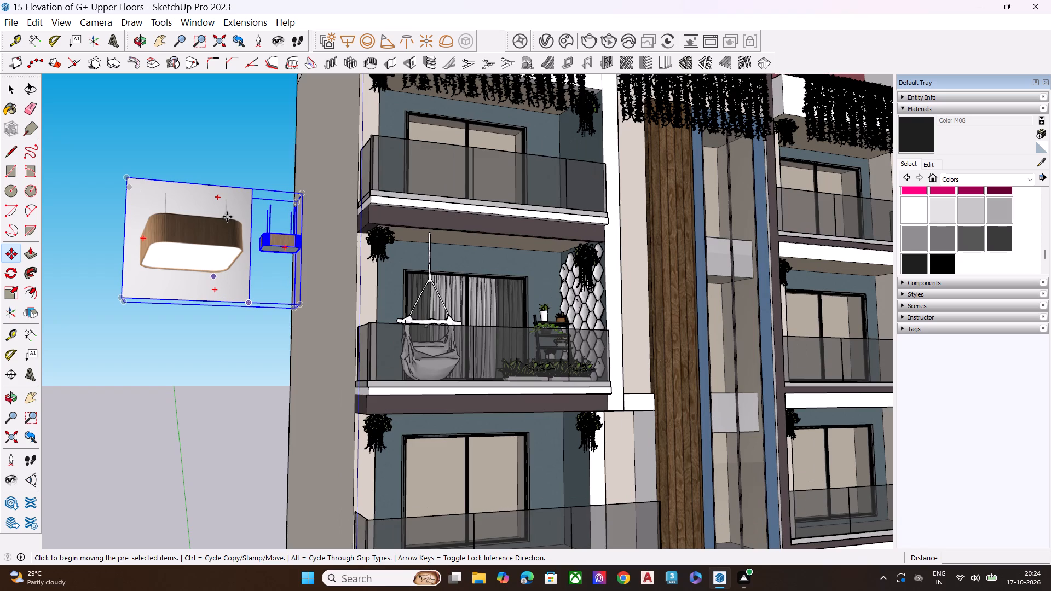
key("space")
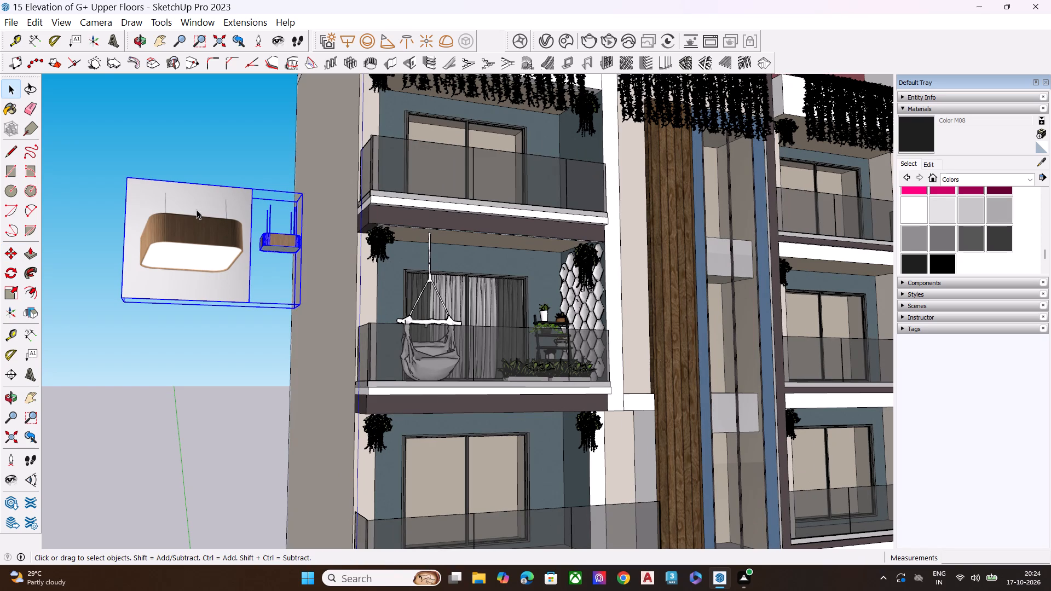
right_click(197, 210)
left_click(212, 311)
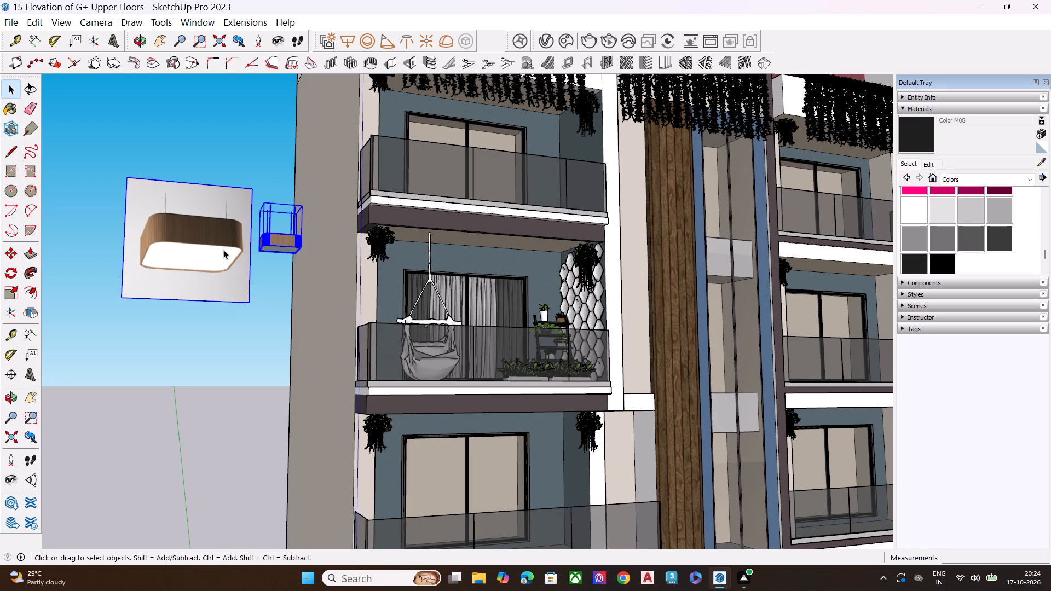
left_click(223, 250)
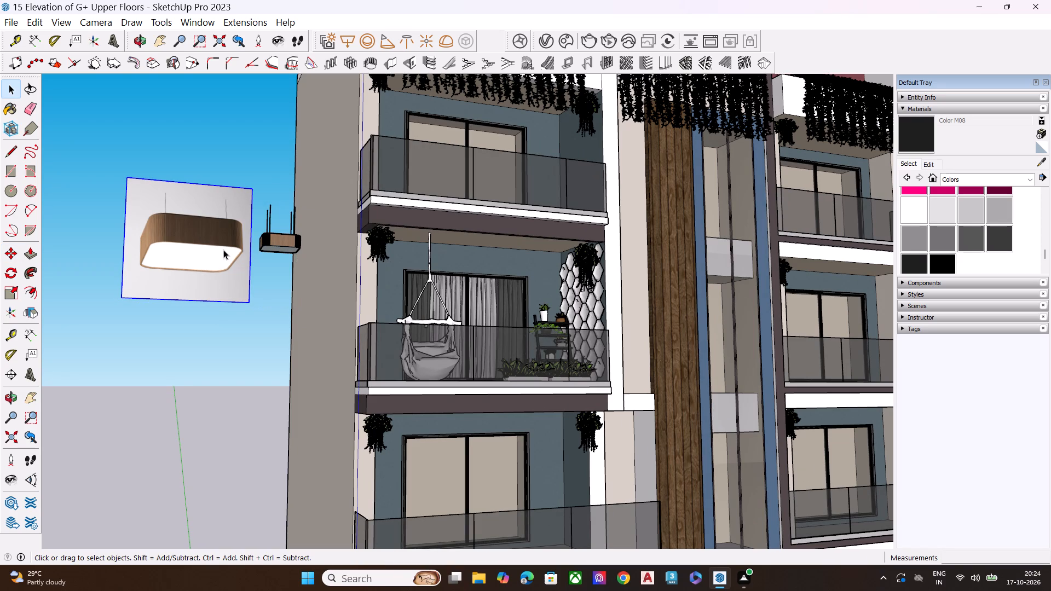
key("Delete")
Move the pendant lamp by its top about 13' 5 9/16" to the furnished balcony's ceiling, between the swing chair and the hexagonal wall panels.
scroll(270, 226, "up", 1)
scroll(270, 226, "down", 1)
scroll(270, 226, "up", 3)
scroll(270, 228, "down", 2)
scroll(270, 233, "up", 6)
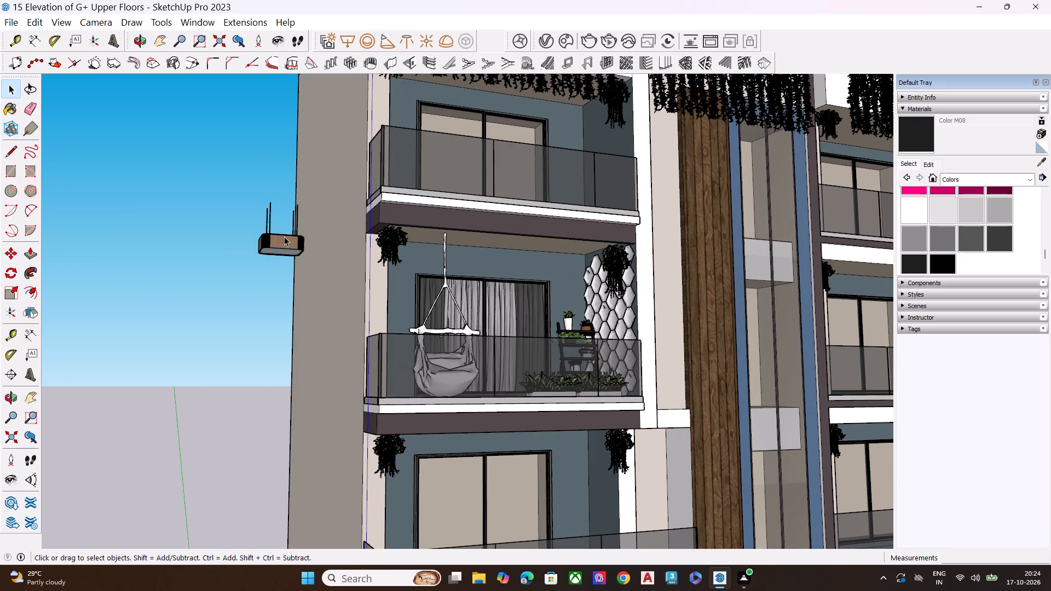
scroll(284, 236, "up", 1)
middle_click_drag(285, 236, 316, 331)
scroll(316, 331, "up", 4)
scroll(319, 345, "down", 3)
scroll(319, 346, "up", 2)
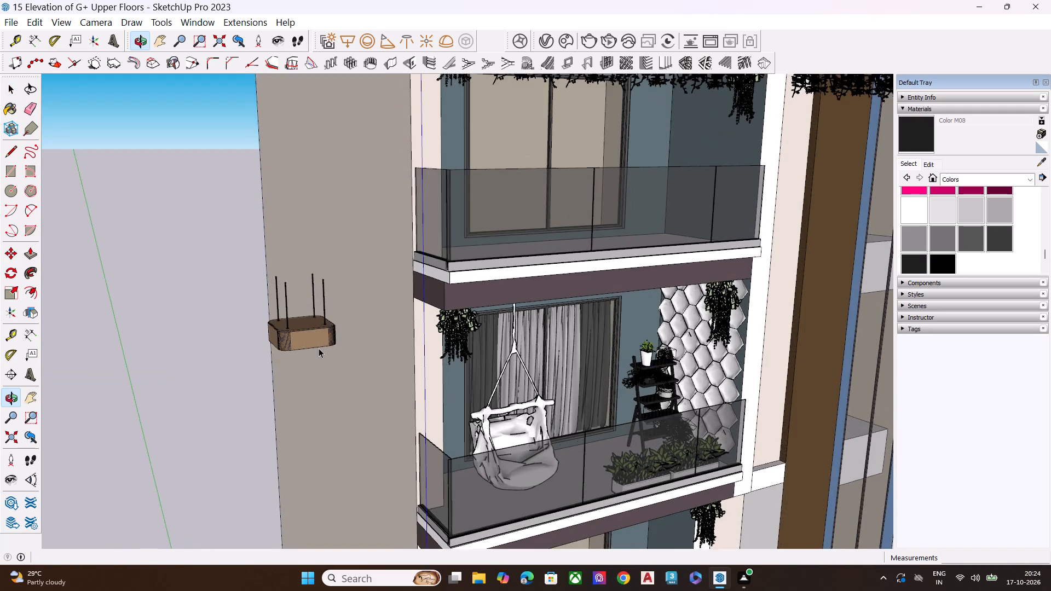
left_click(314, 338)
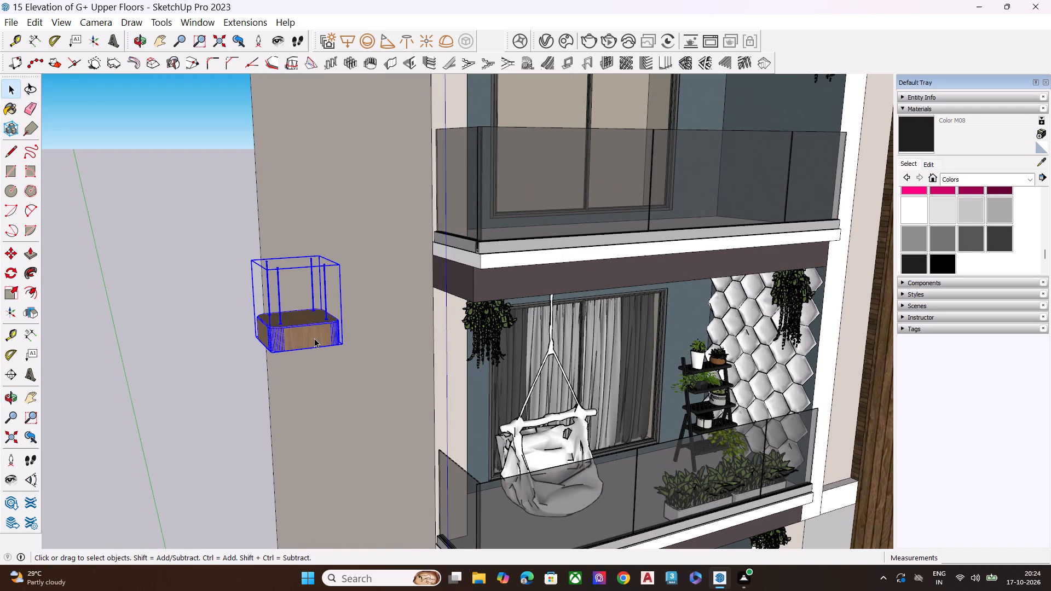
key("m")
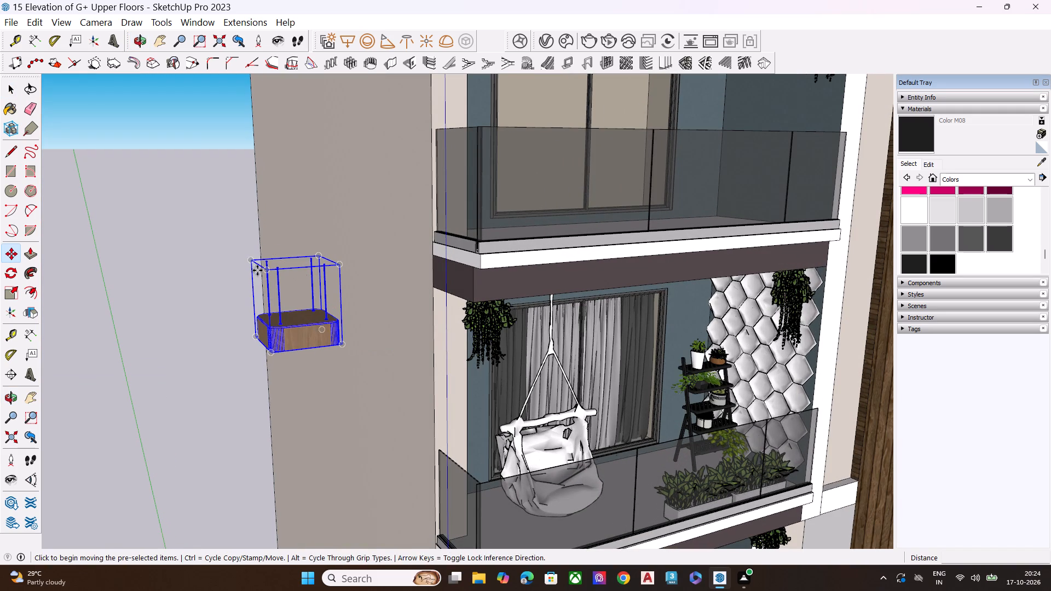
left_click(264, 272)
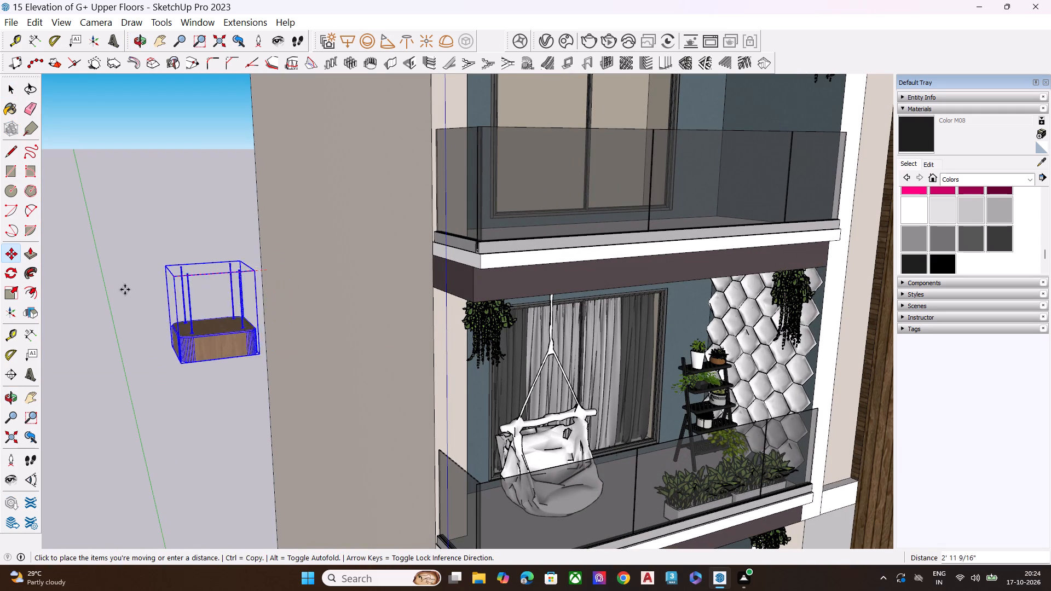
scroll(125, 289, "down", 8)
scroll(110, 342, "down", 5)
scroll(302, 380, "down", 1)
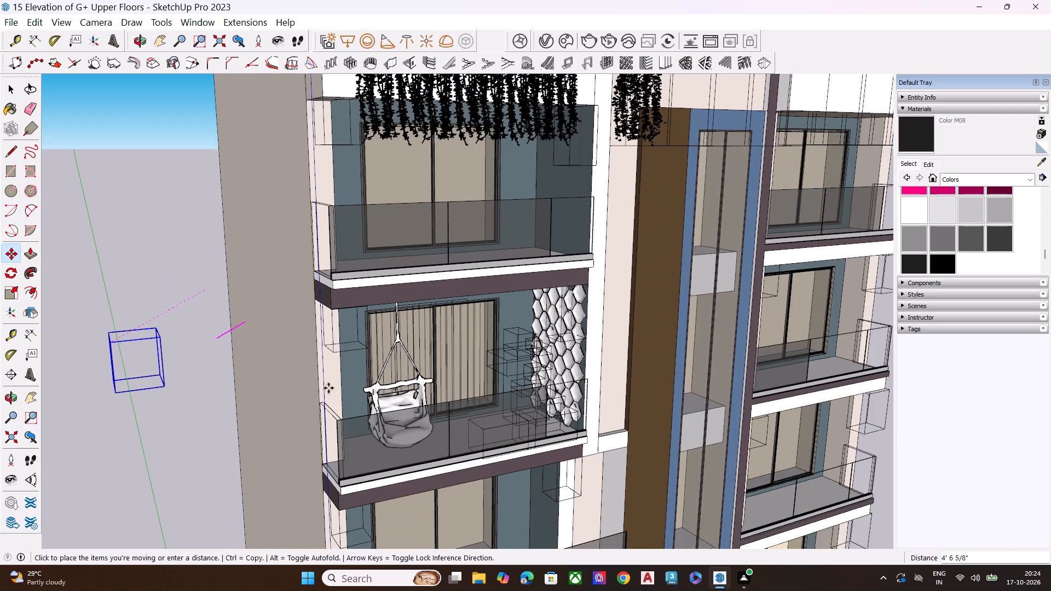
middle_click_drag(389, 419, 449, 270)
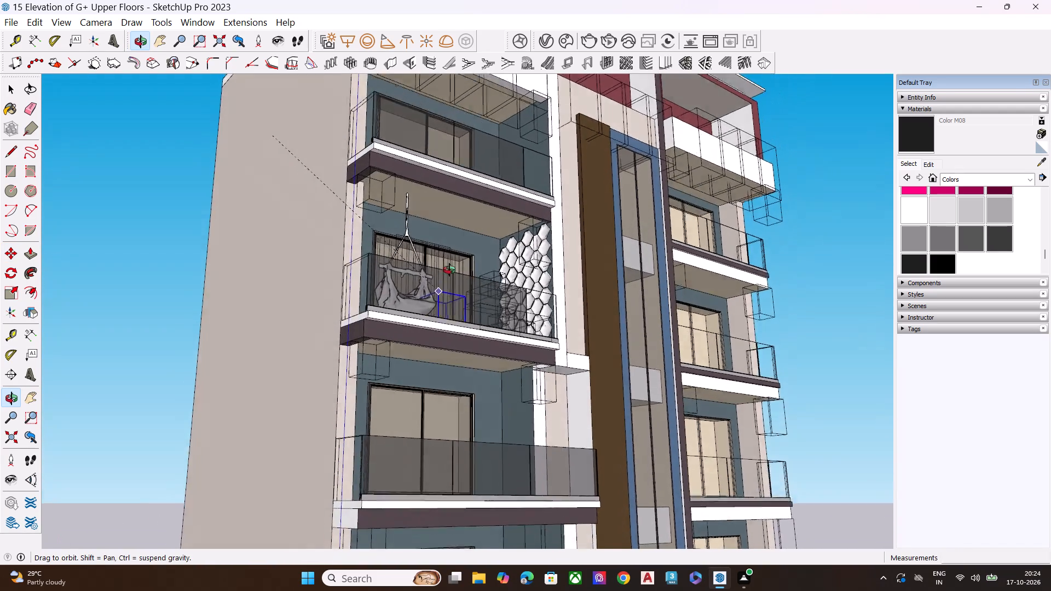
middle_click_drag(449, 270, 447, 281)
scroll(442, 219, "up", 9)
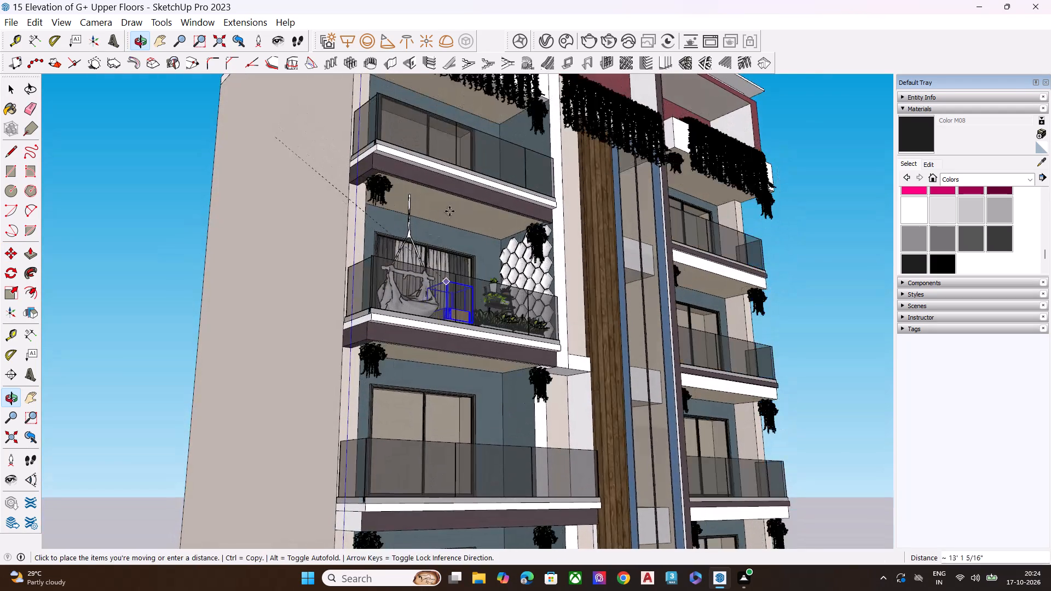
scroll(449, 211, "up", 7)
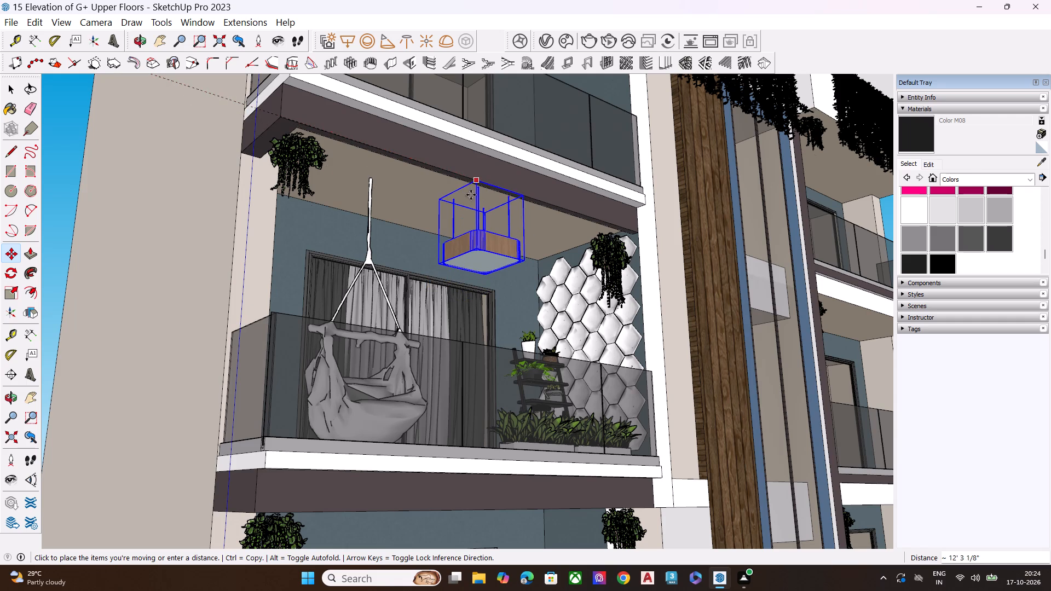
left_click(462, 205)
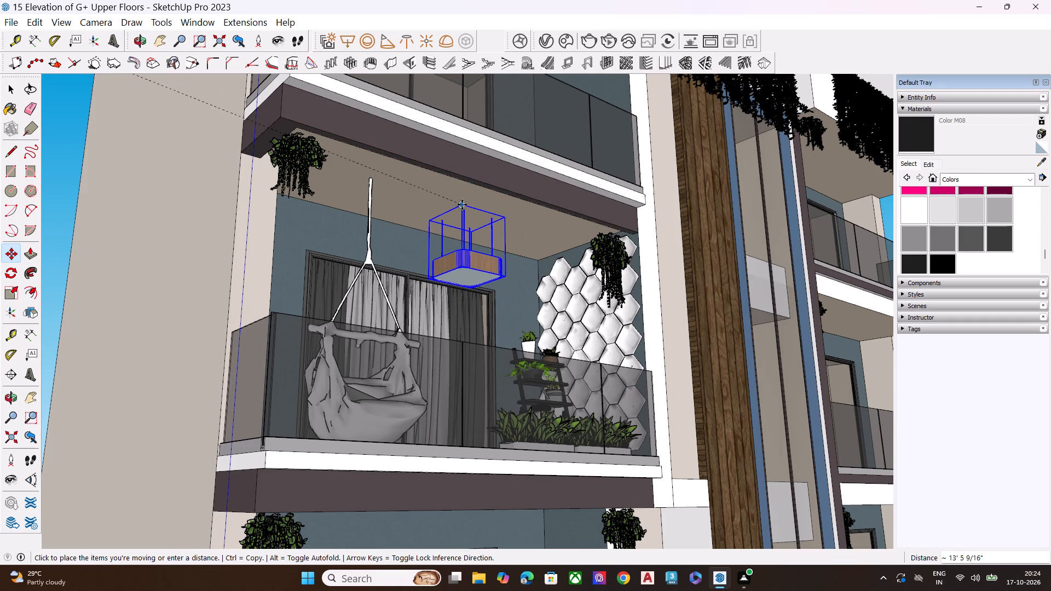
key("space")
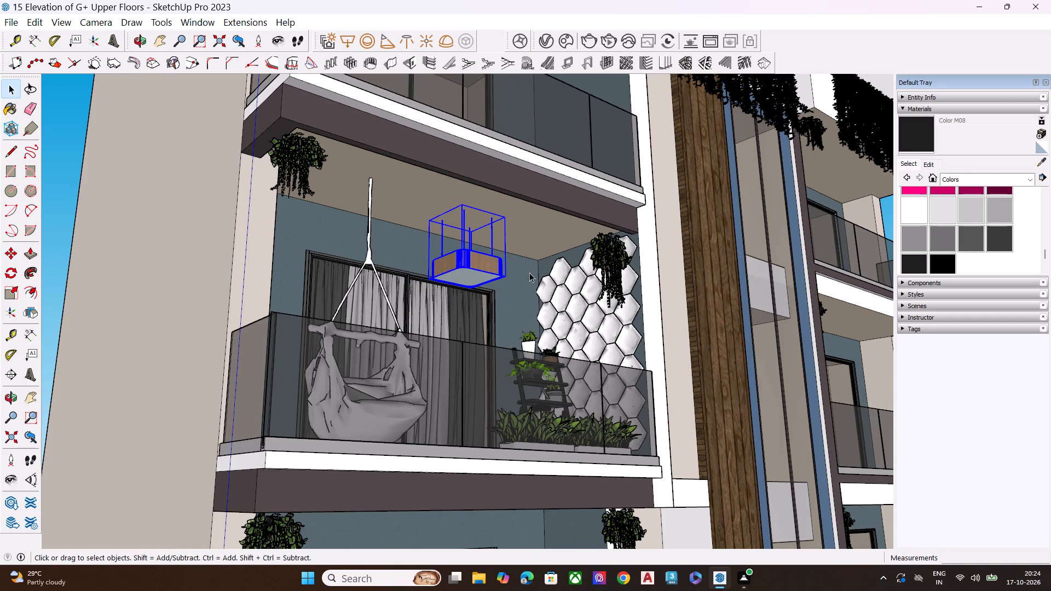
Scale the pendant lamp's height to about 0.68 by raising its underside towards the balcony ceiling, and deselect it.
middle_click_drag(558, 287, 407, 413)
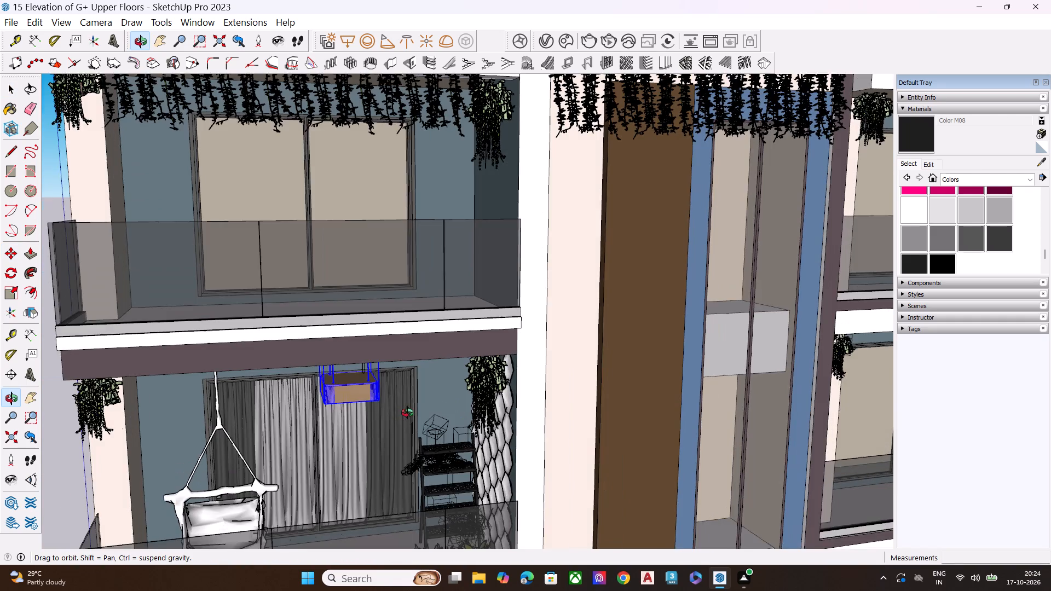
middle_click_drag(407, 413, 407, 294)
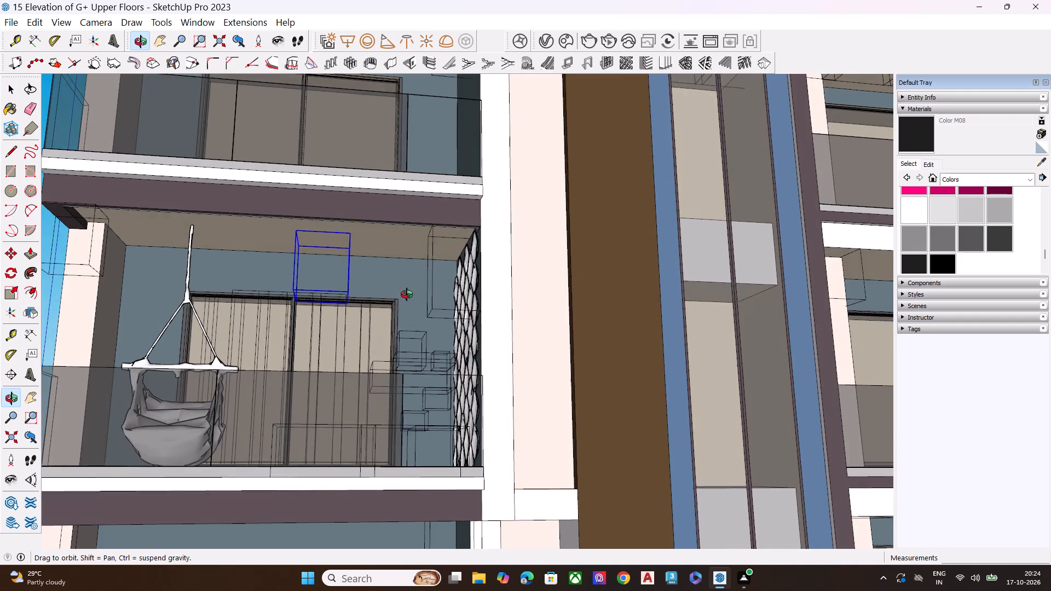
middle_click_drag(407, 294, 409, 291)
scroll(361, 280, "up", 6)
middle_click_drag(460, 215, 522, 158)
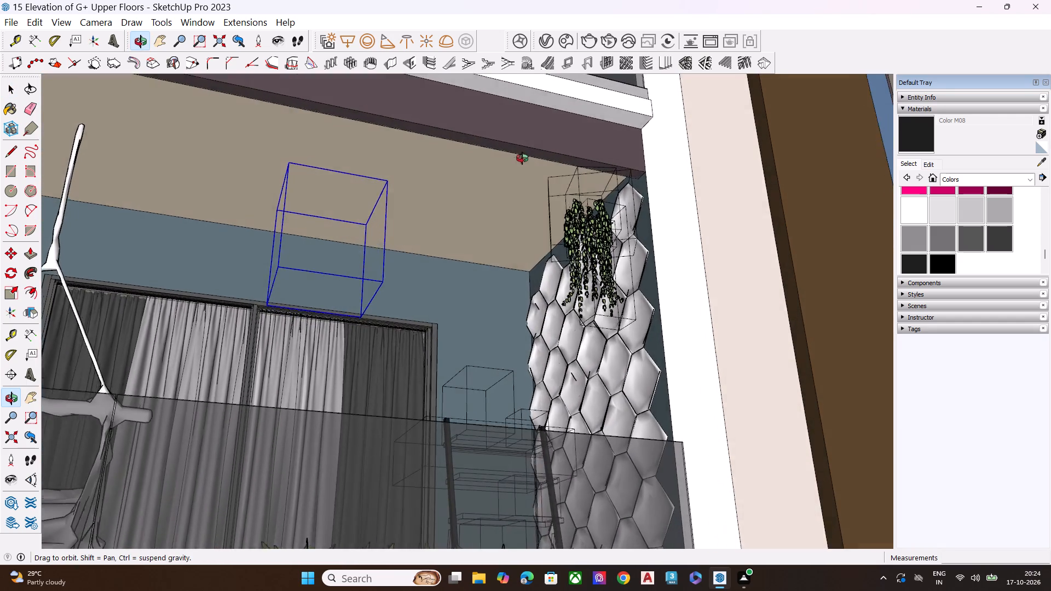
middle_click_drag(522, 158, 684, 173)
scroll(402, 202, "up", 3)
left_click(377, 233)
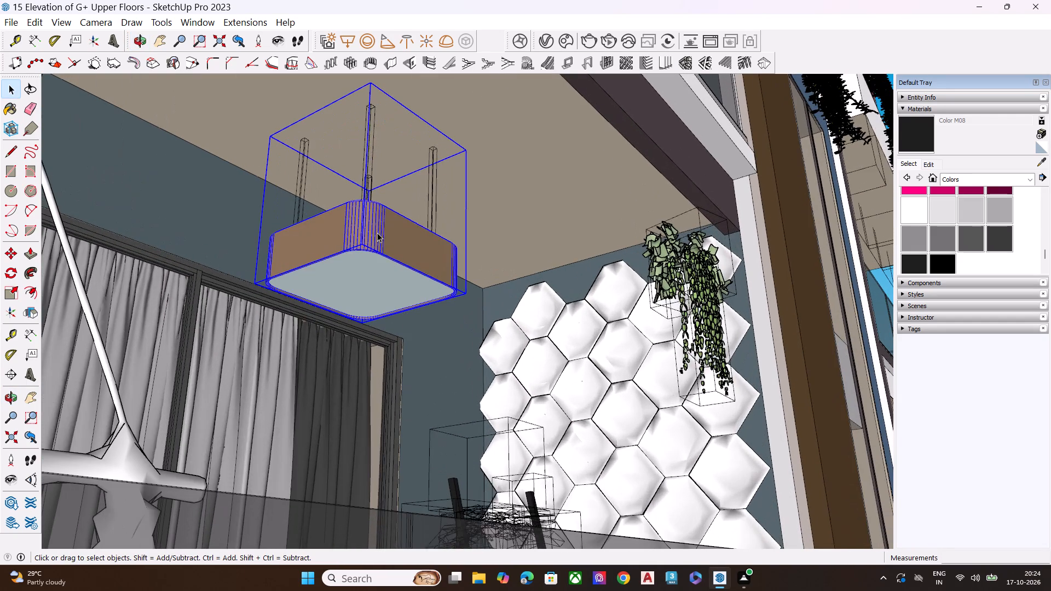
key("s")
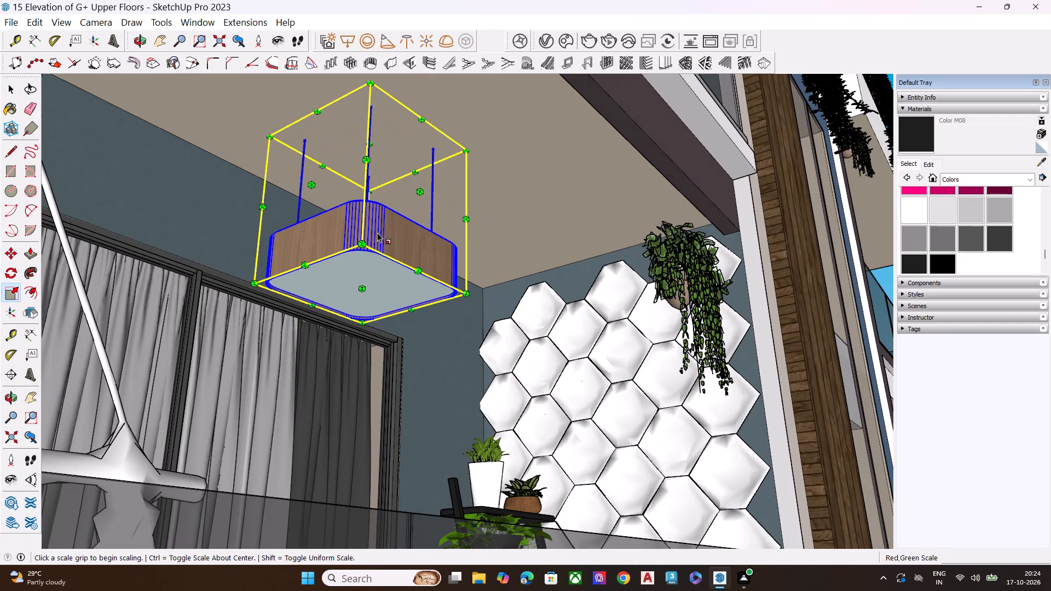
left_click(362, 289)
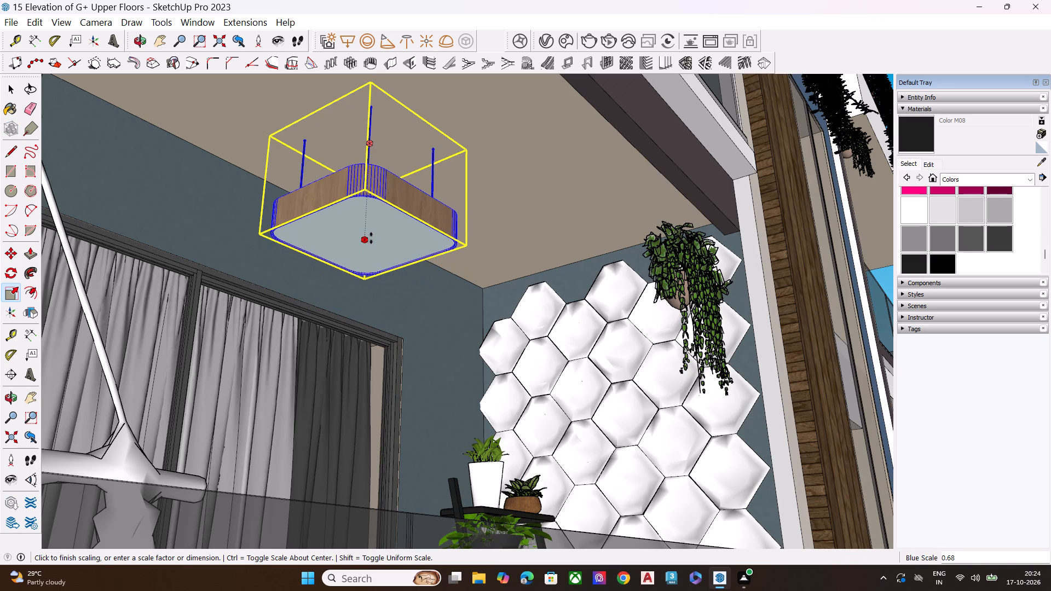
left_click(371, 238)
scroll(492, 279, "down", 2)
key("space")
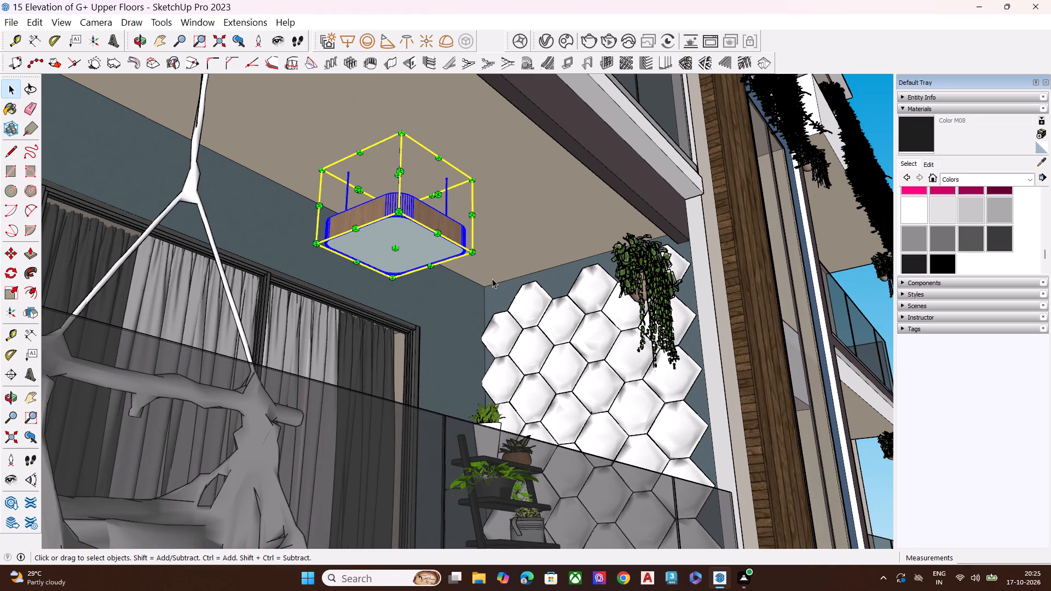
scroll(492, 279, "down", 9)
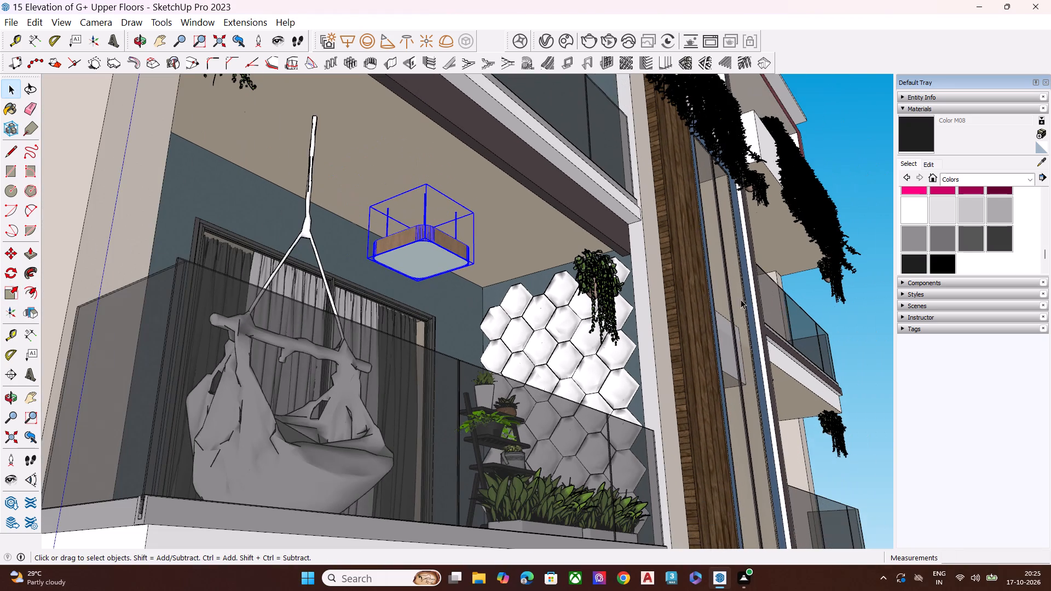
left_click(840, 318)
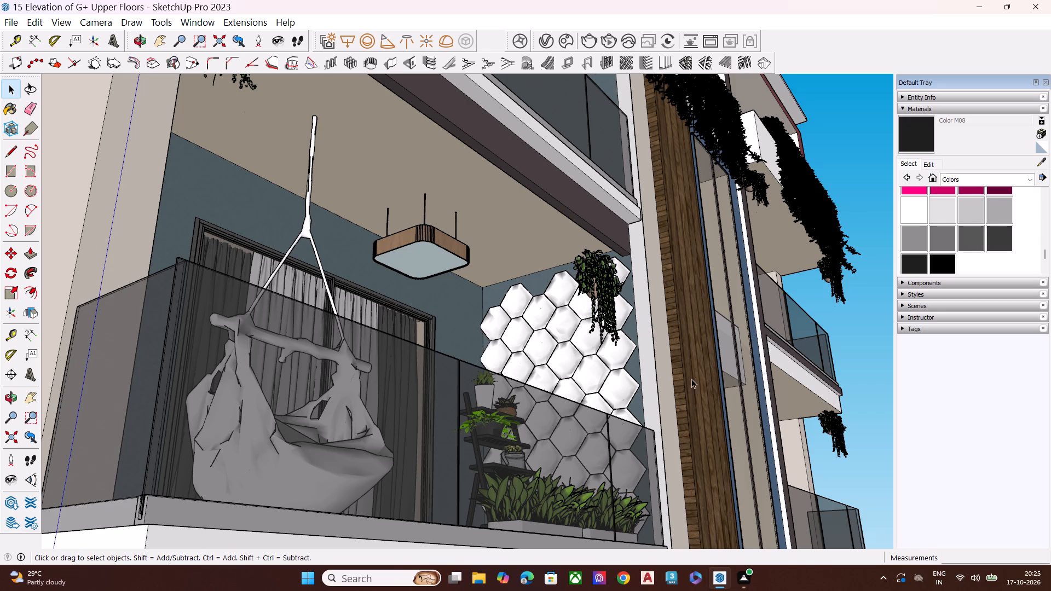
scroll(686, 380, "down", 2)
left_click(865, 311)
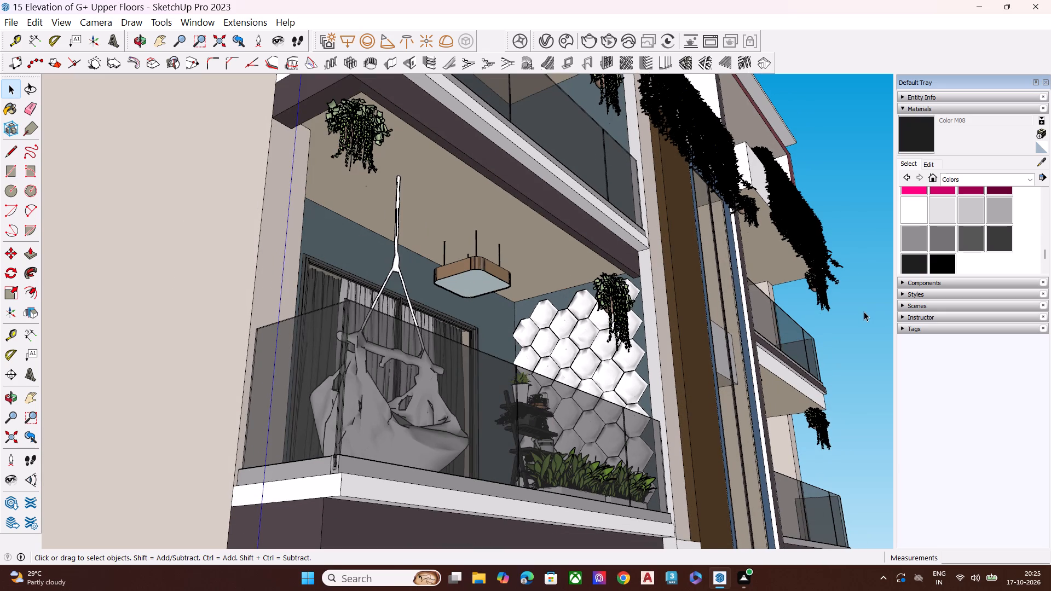
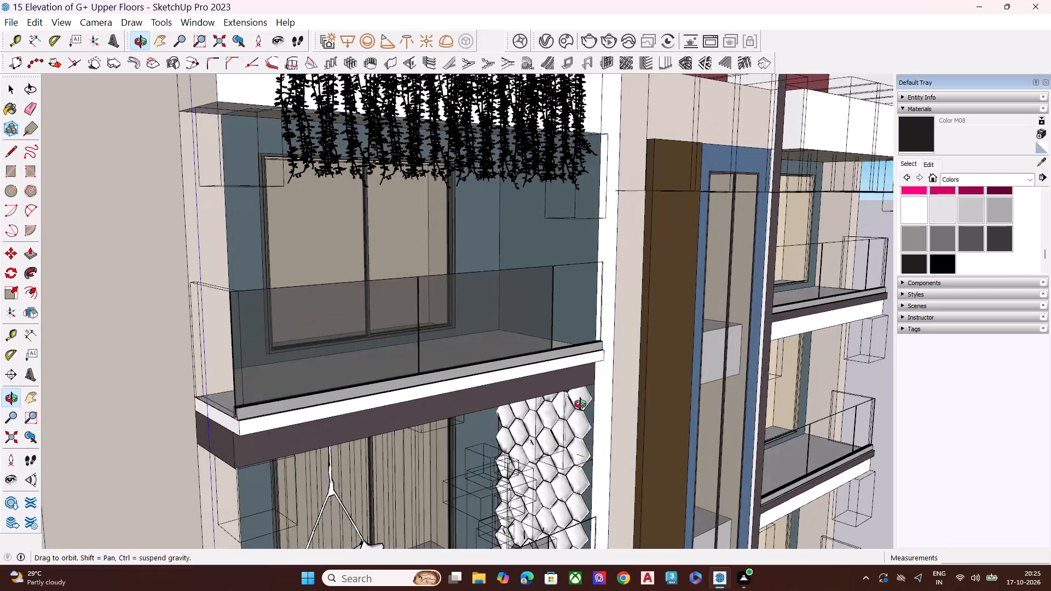
Examine the furnished balcony with its pendant lamp, swing chair and plants from several angles and distances.
scroll(592, 394, "up", 1)
scroll(592, 394, "down", 1)
scroll(496, 287, "down", 9)
scroll(500, 363, "down", 5)
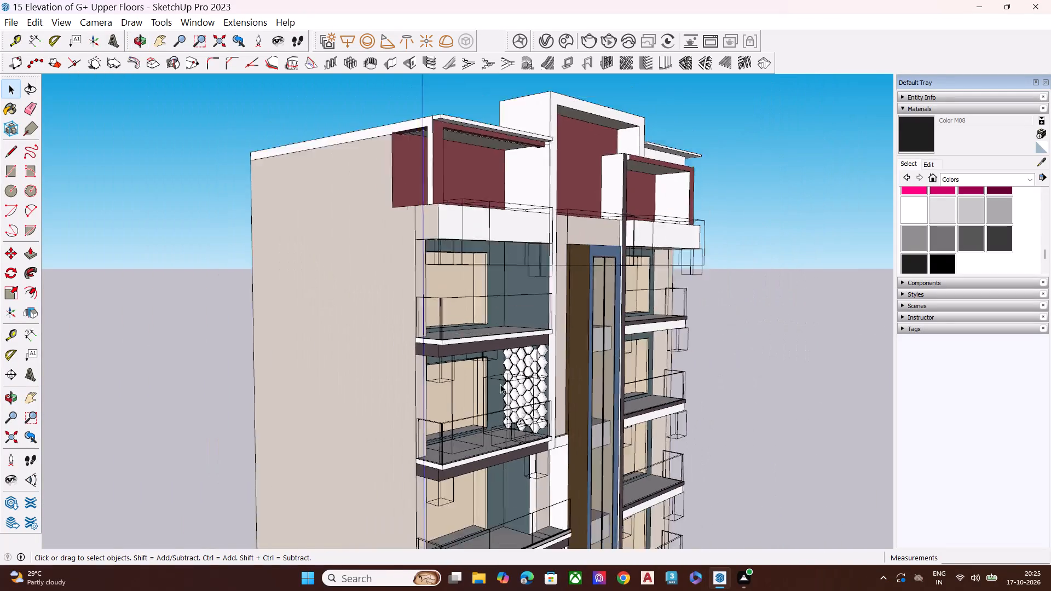
scroll(500, 384, "down", 2)
middle_click_drag(493, 431, 487, 382)
scroll(487, 382, "up", 12)
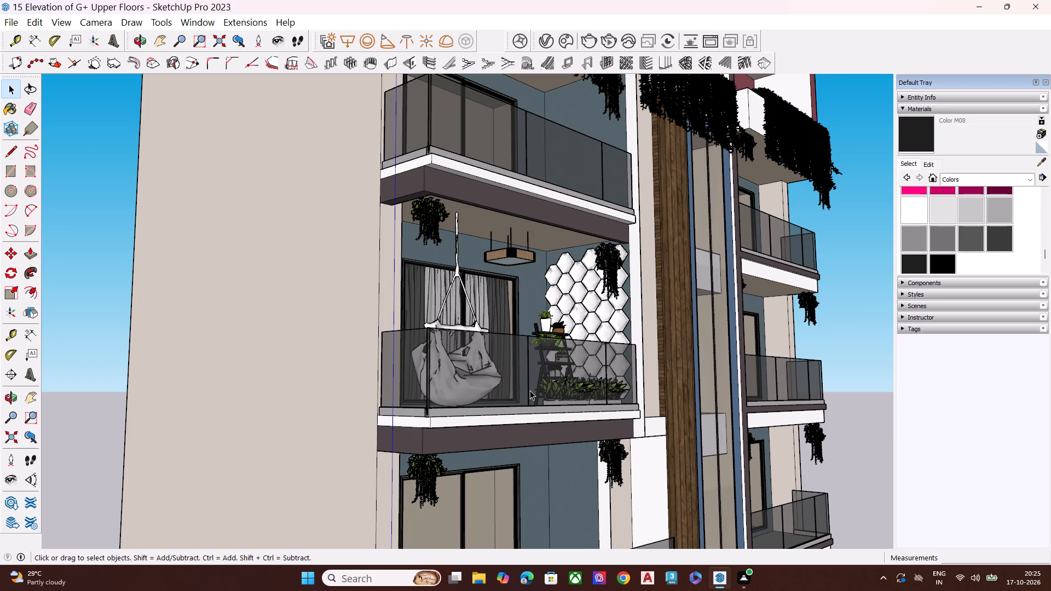
scroll(662, 325, "down", 2)
middle_click_drag(634, 367, 622, 428)
middle_click_drag(536, 408, 533, 333)
scroll(533, 333, "up", 5)
middle_click_drag(586, 356, 559, 384)
scroll(569, 383, "up", 1)
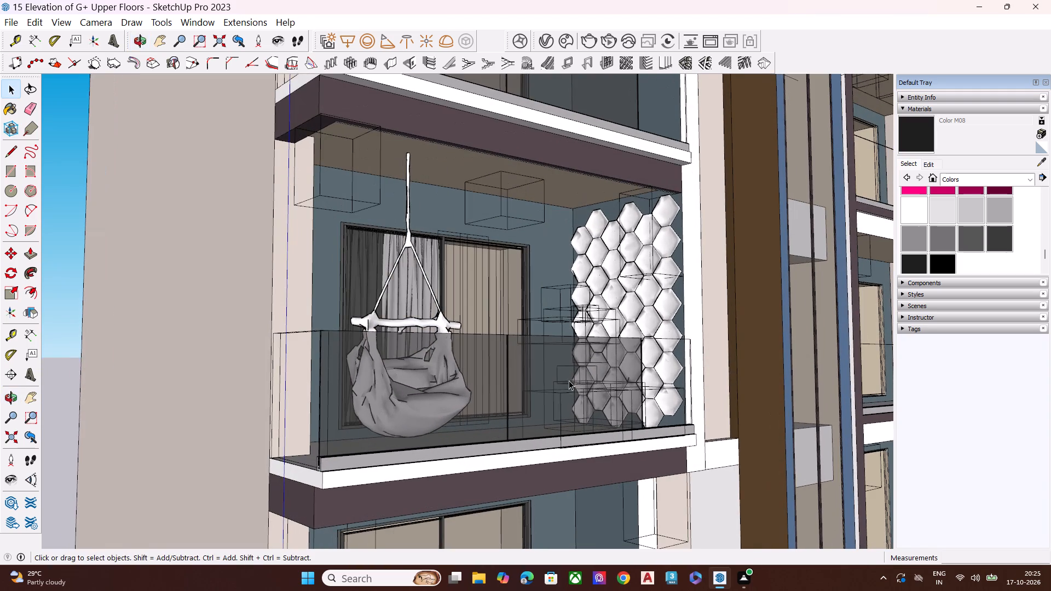
left_click(61, 384)
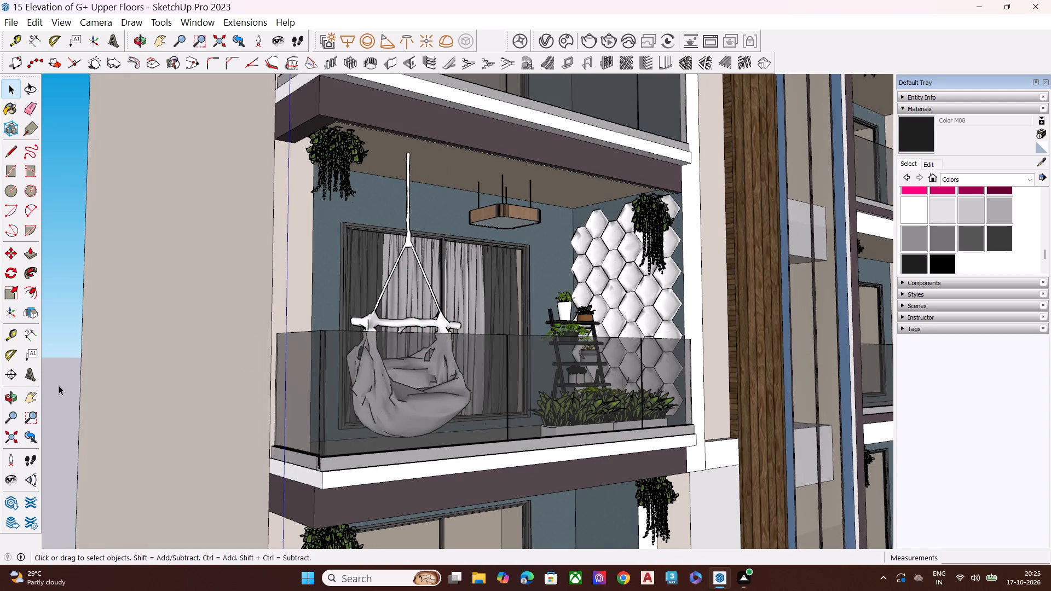
scroll(607, 365, "up", 2)
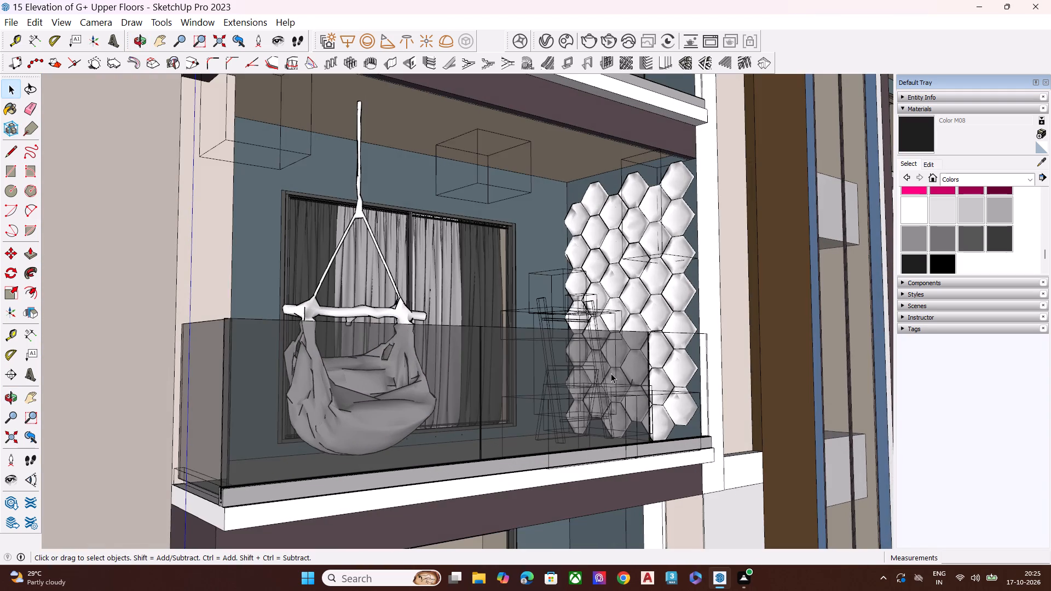
middle_click_drag(611, 374, 599, 371)
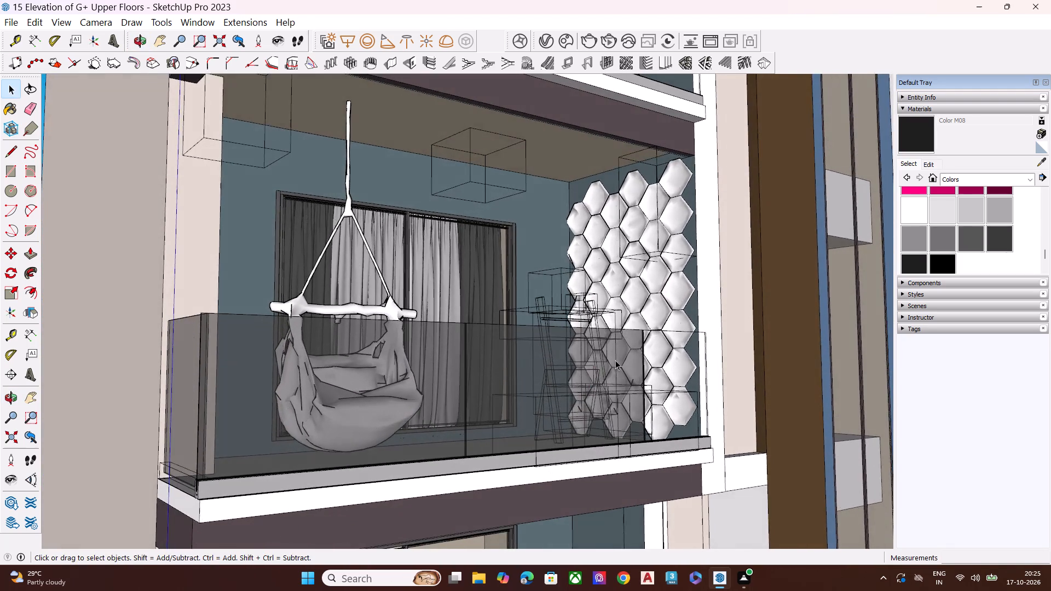
scroll(626, 357, "down", 6)
middle_click_drag(614, 365, 377, 347)
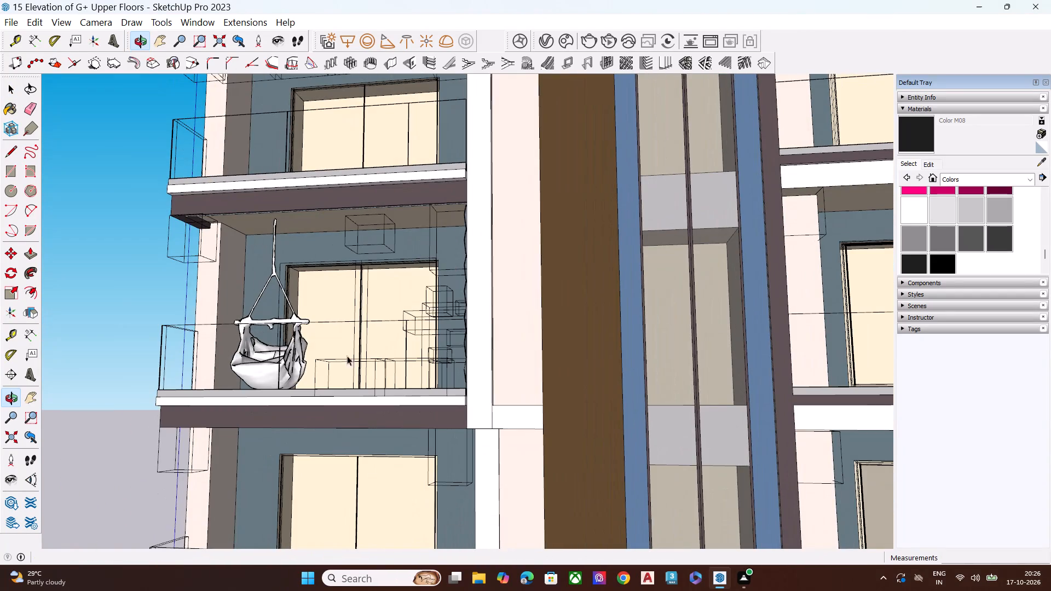
left_click(114, 324)
Import the MODEL.skp file from the Downloads folder into the elevation model.
left_click(12, 24)
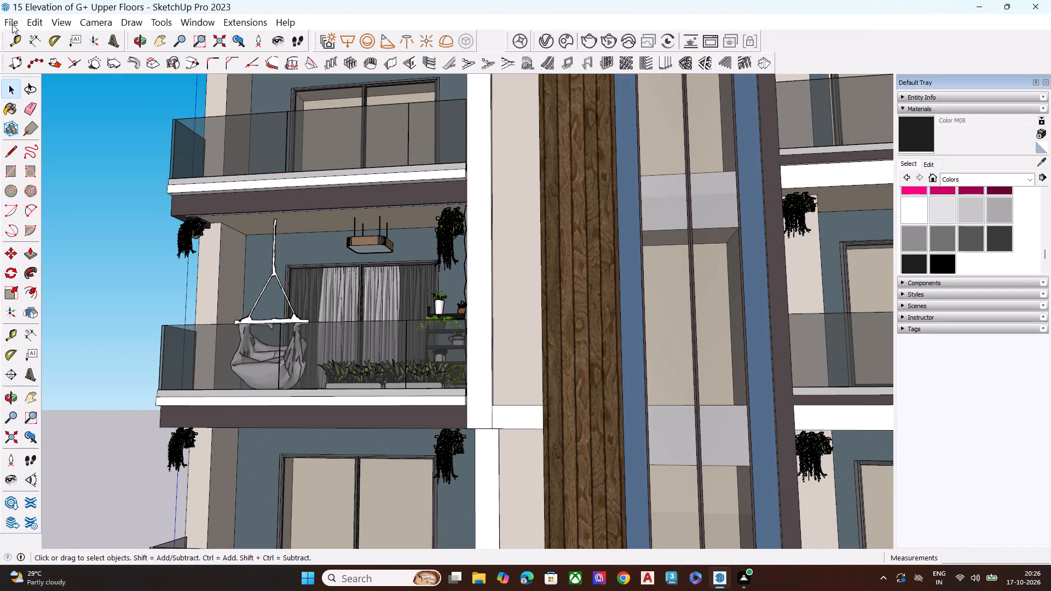
left_click(68, 250)
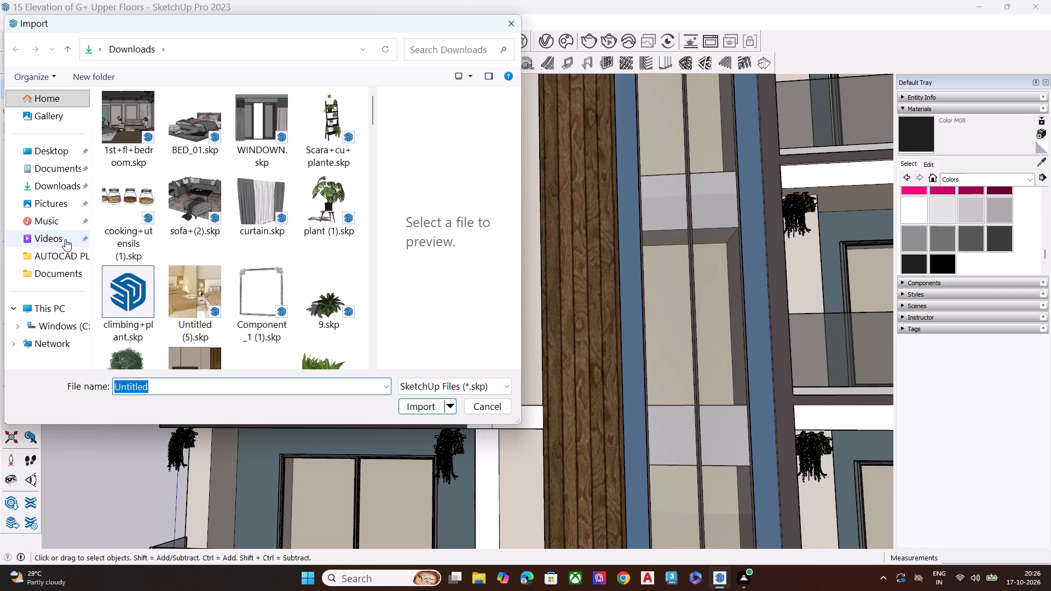
scroll(189, 198, "down", 2)
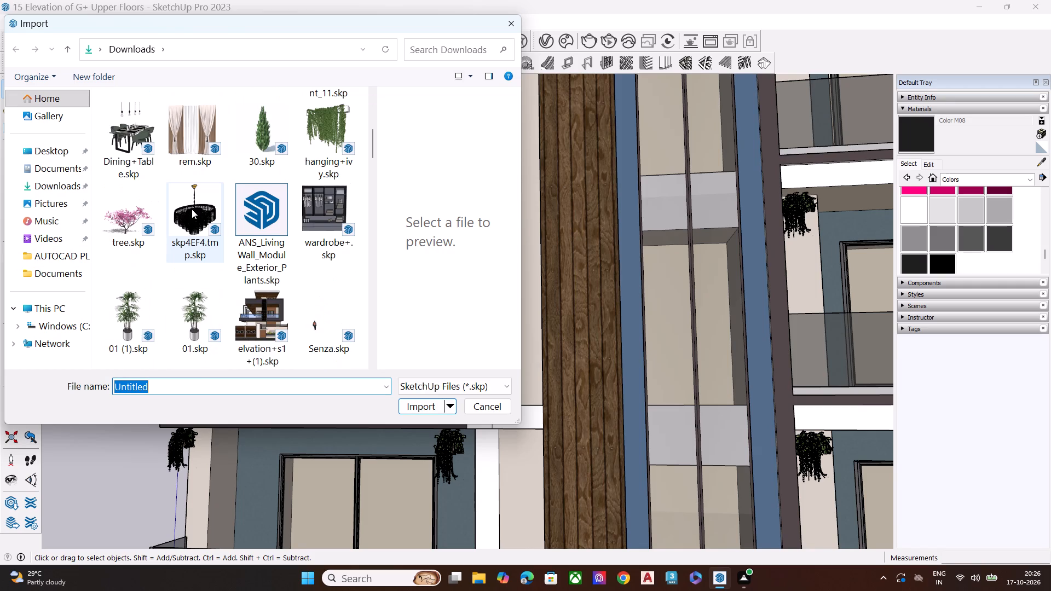
scroll(192, 212, "up", 2)
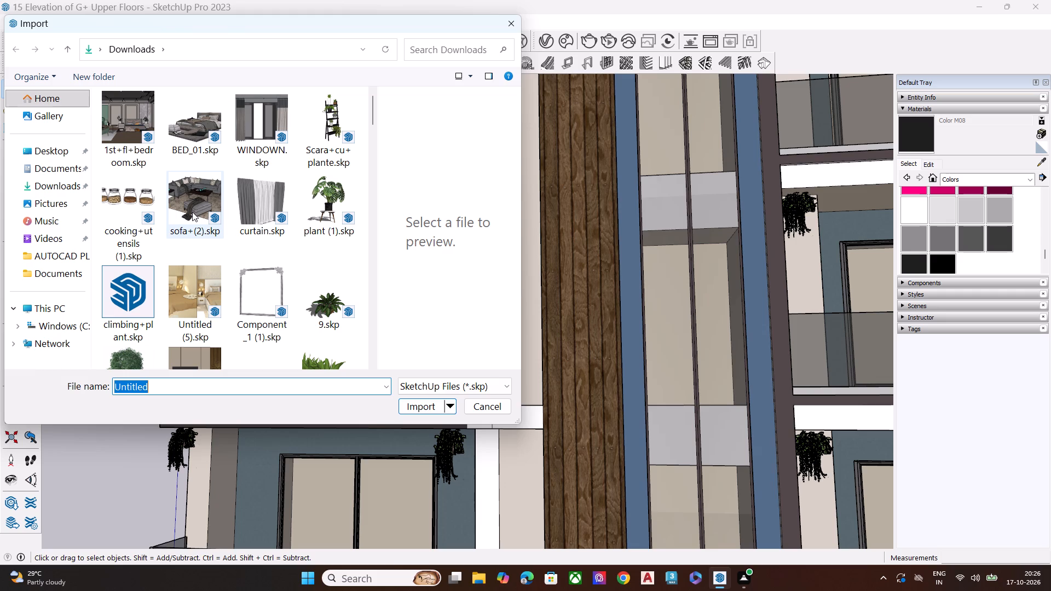
scroll(195, 262, "down", 2)
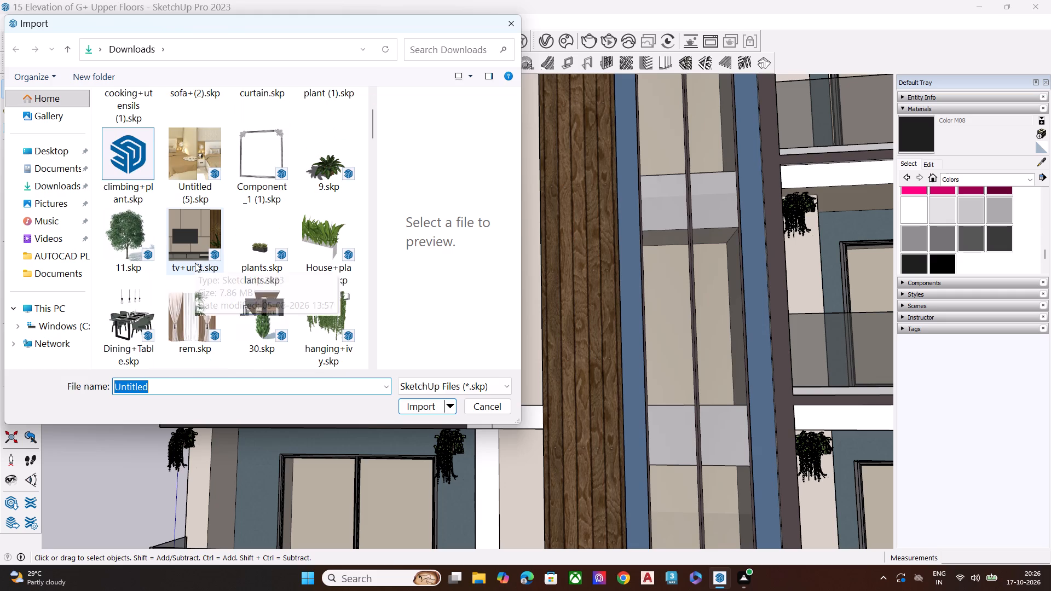
scroll(195, 263, "down", 1)
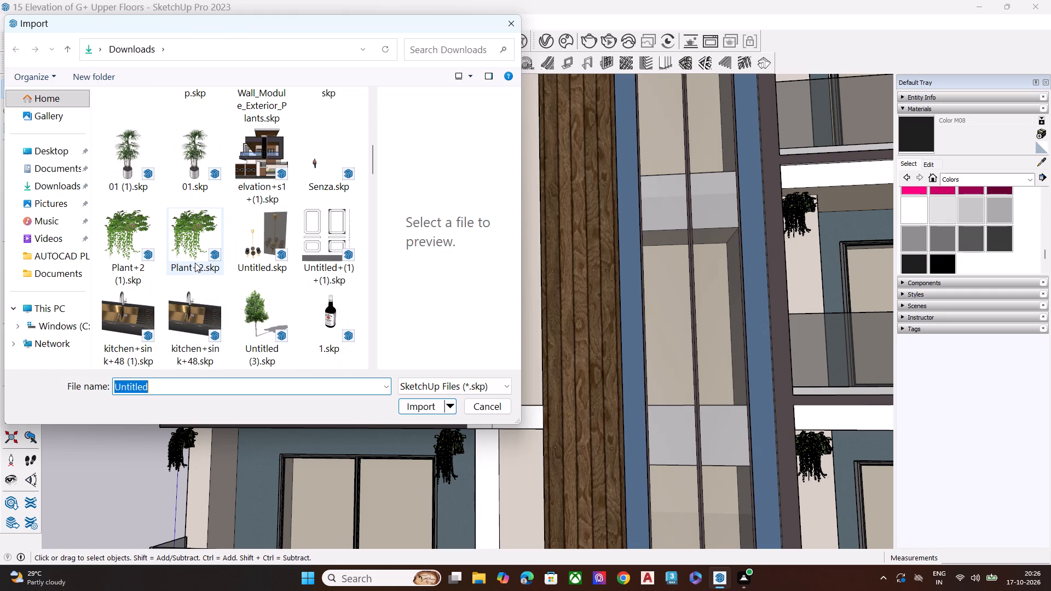
scroll(245, 240, "down", 1)
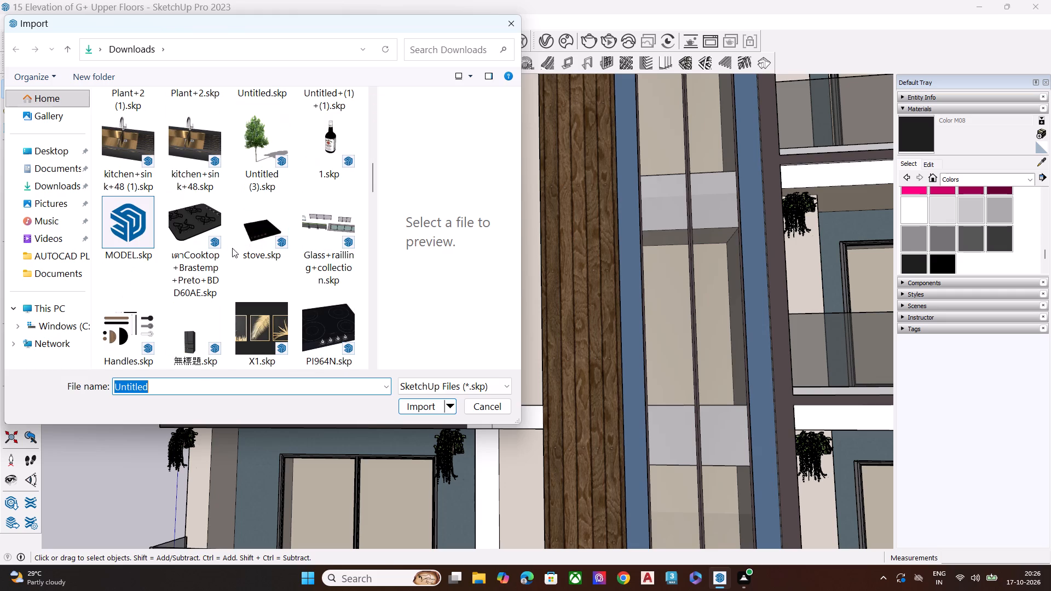
left_click(132, 246)
left_click(426, 405)
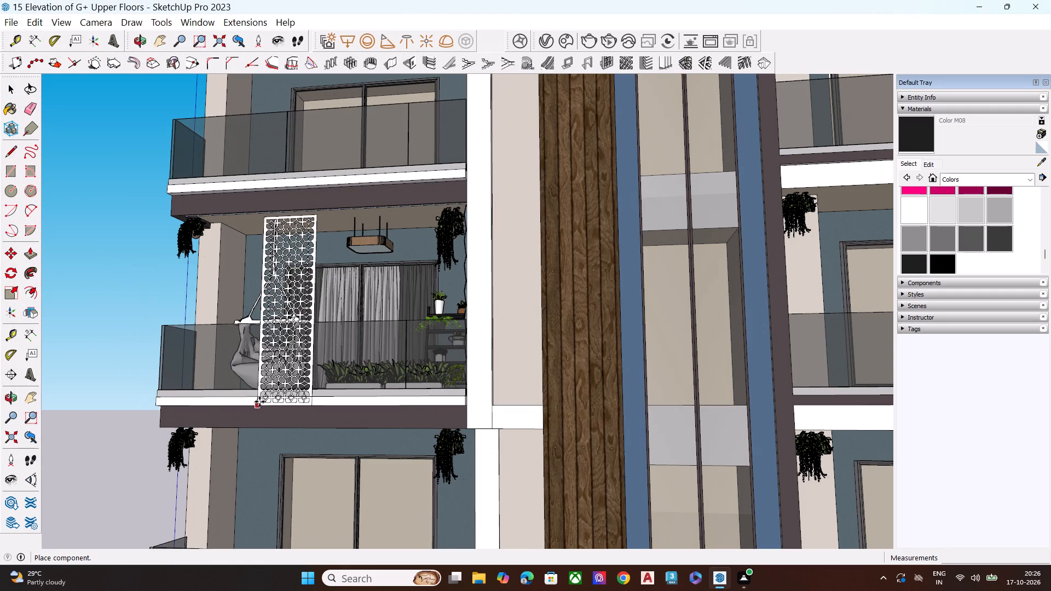
Place the imported leaf-pattern lattice screen upright on the furnished balcony's floor, at the side-railing end beside the swing chair.
middle_click_drag(257, 393, 413, 563)
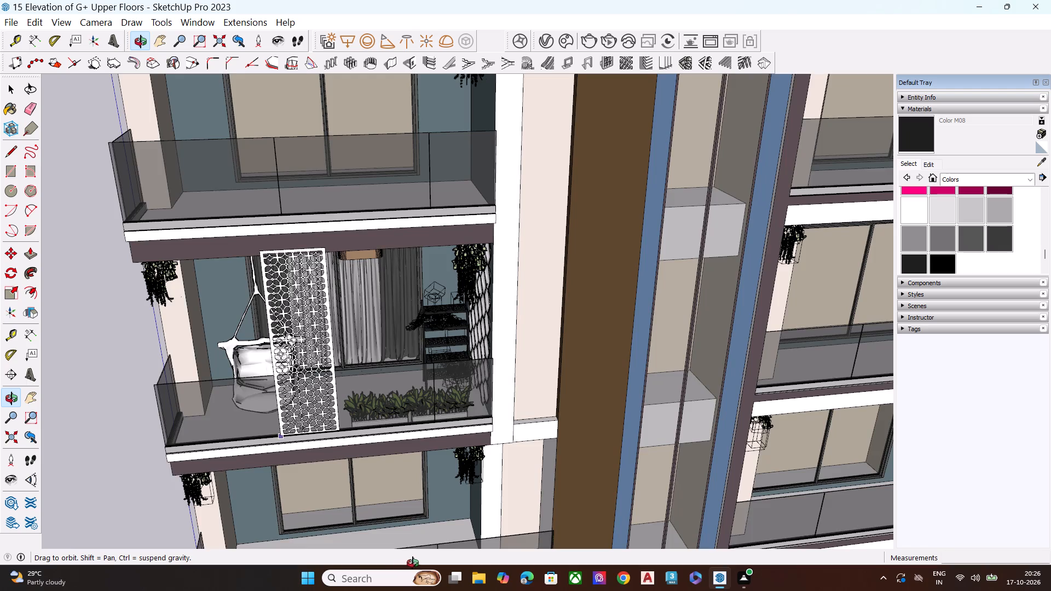
middle_click_drag(413, 563, 564, 473)
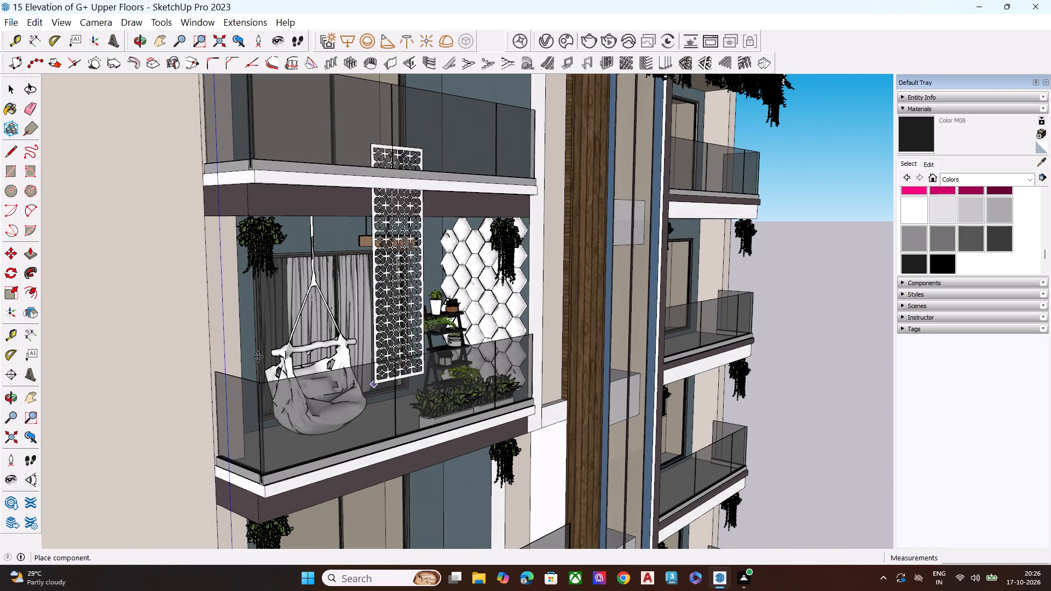
middle_click_drag(277, 368, 272, 466)
scroll(270, 471, "up", 6)
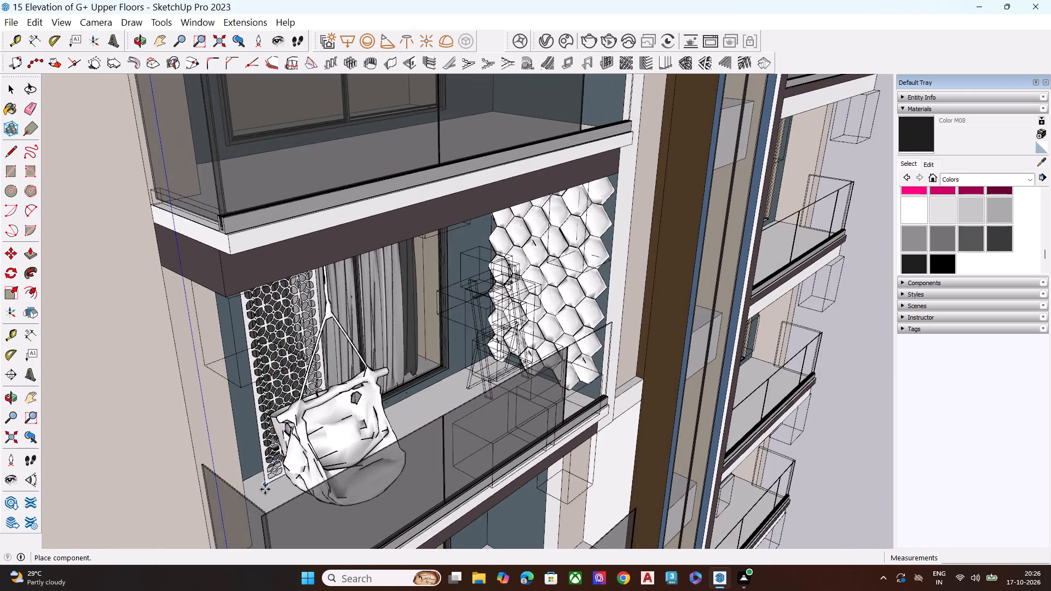
middle_click_drag(282, 491, 97, 551)
scroll(107, 460, "up", 3)
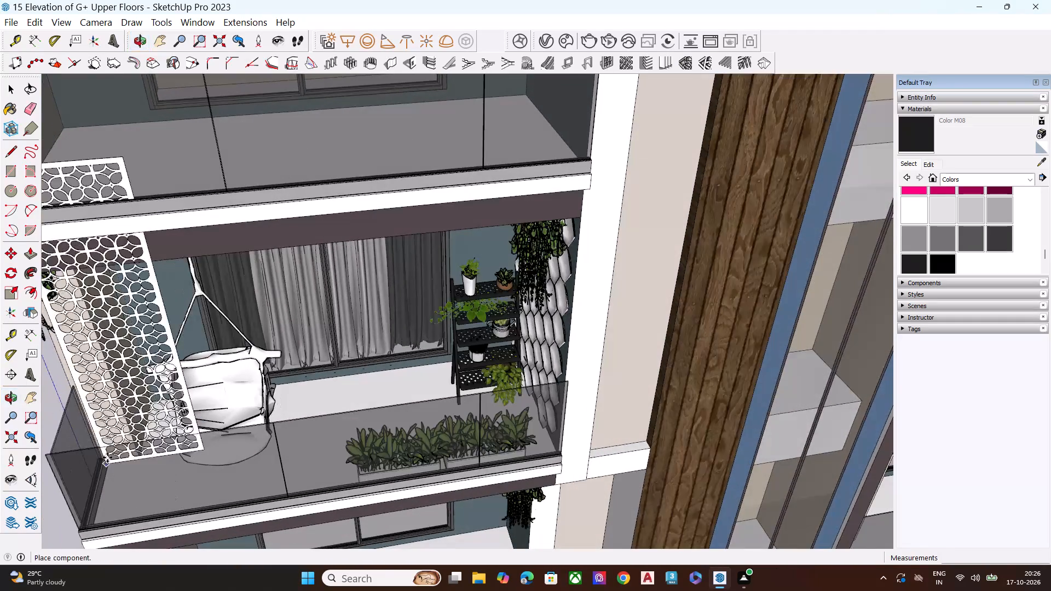
scroll(107, 457, "up", 5)
middle_click_drag(100, 432, 125, 490)
scroll(125, 491, "up", 1)
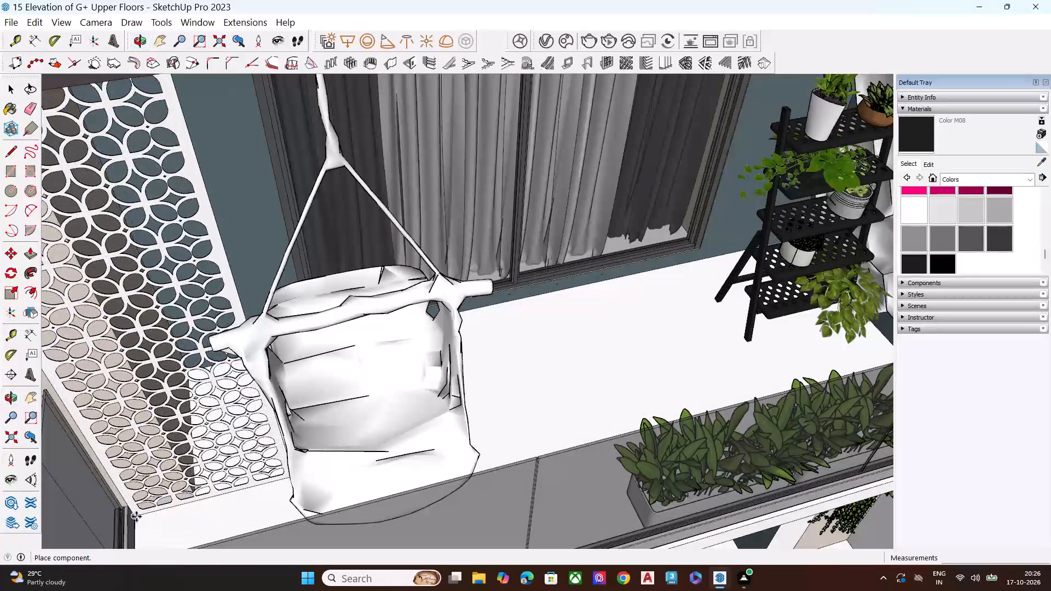
left_click(136, 516)
Examine the placed lattice screen and the swing chair beside it from several angles, and deselect the screen.
scroll(251, 480, "down", 2)
scroll(268, 477, "up", 1)
scroll(279, 476, "down", 4)
scroll(349, 465, "up", 1)
middle_click_drag(349, 465, 414, 359)
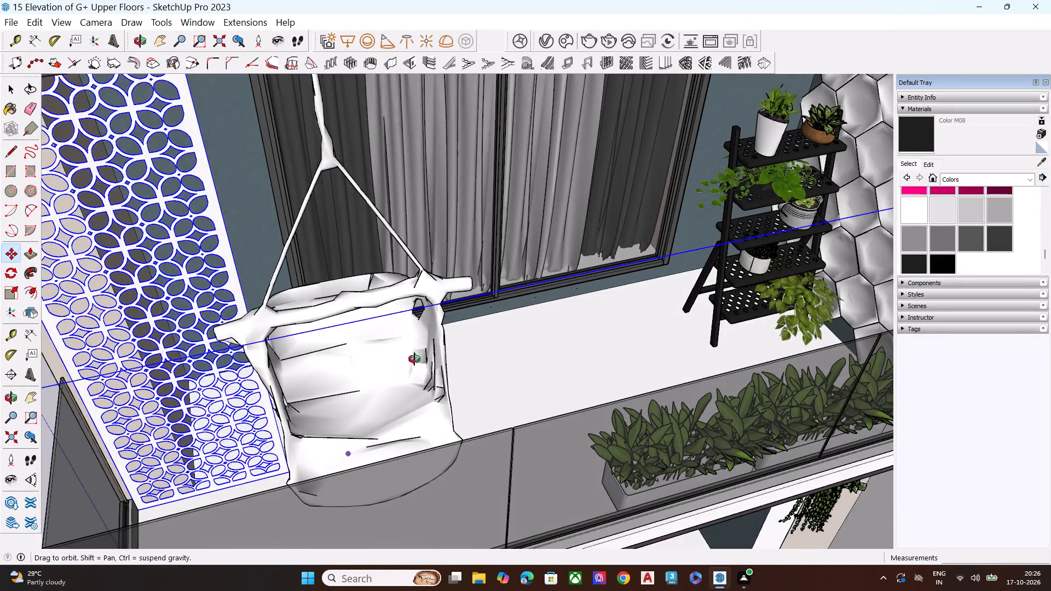
middle_click_drag(414, 359, 481, 347)
scroll(481, 347, "down", 9)
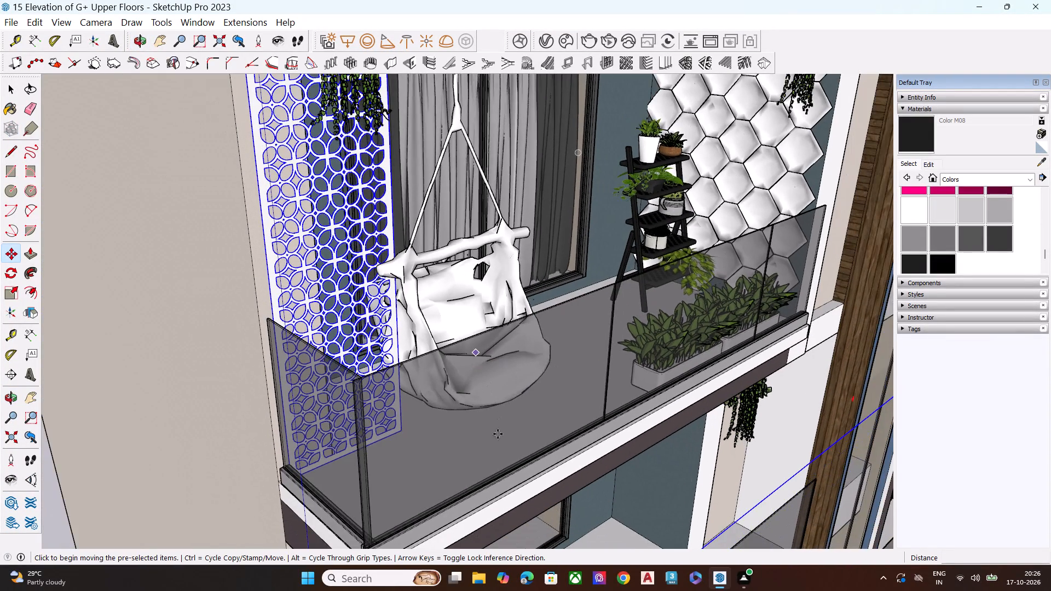
middle_click_drag(496, 434, 161, 433)
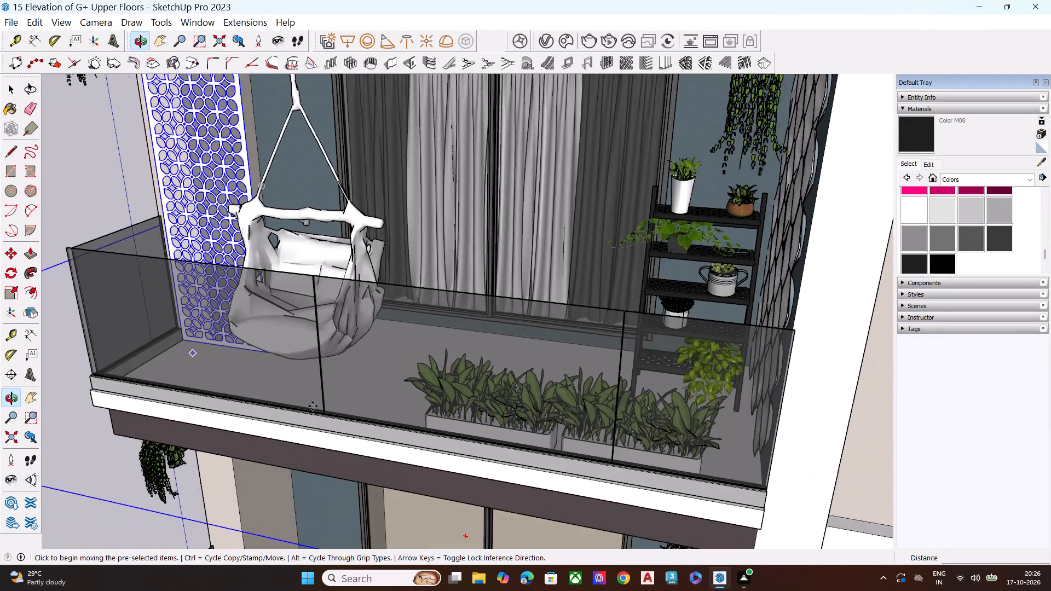
scroll(328, 403, "down", 11)
scroll(458, 483, "up", 1)
middle_click_drag(458, 483, 421, 409)
scroll(421, 409, "up", 1)
scroll(421, 409, "down", 2)
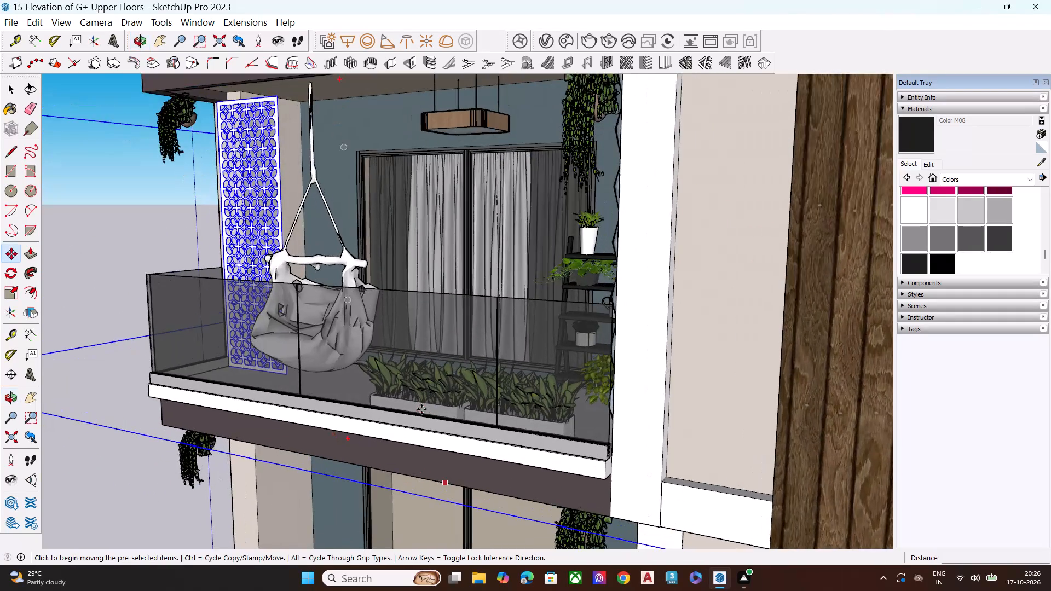
scroll(421, 409, "down", 7)
middle_click_drag(347, 456, 351, 415)
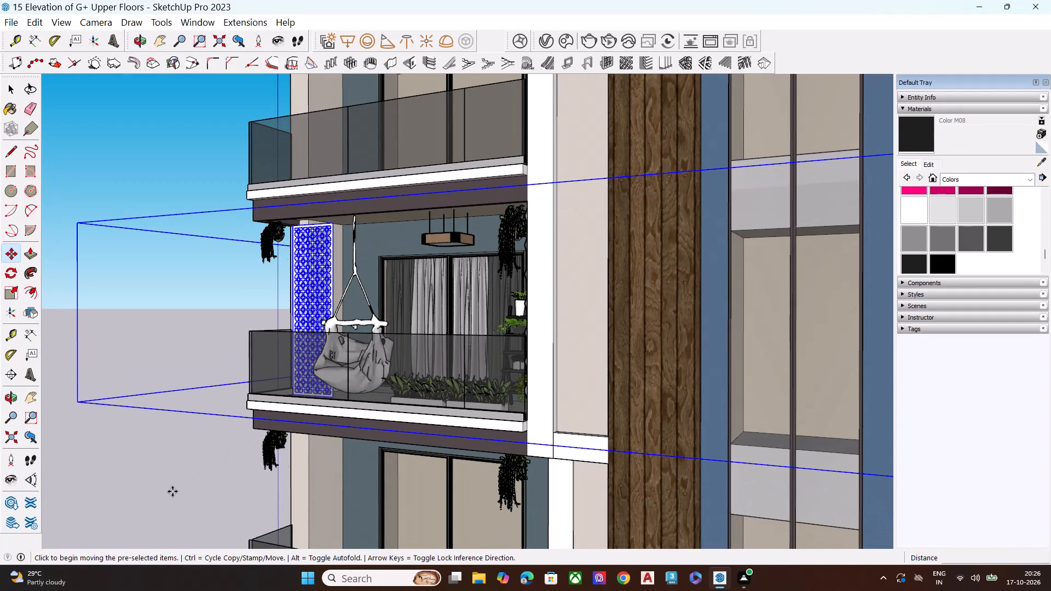
left_click(172, 491)
key("space")
key("space")
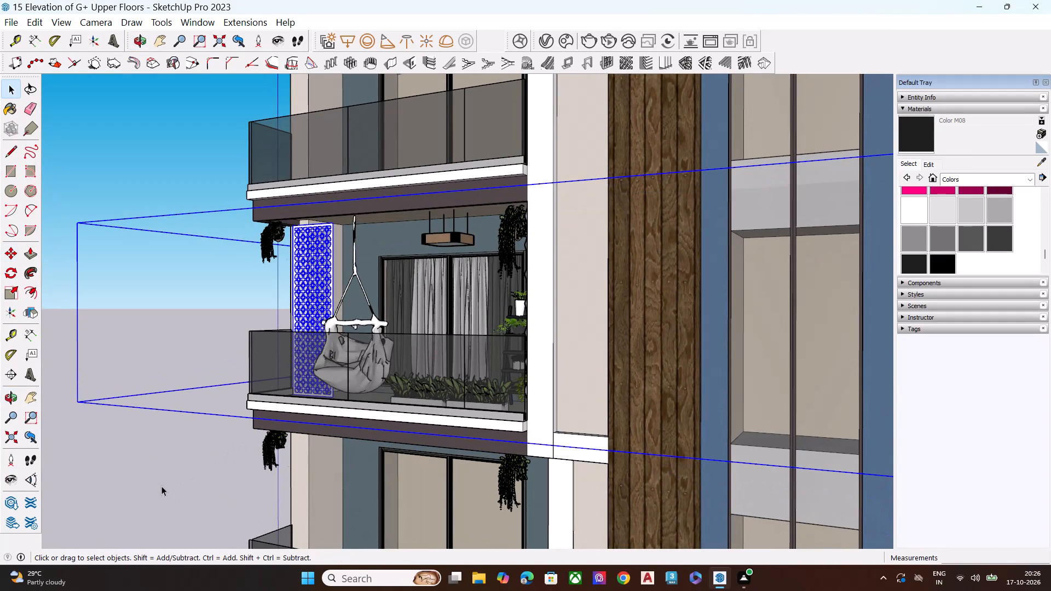
left_click(182, 472)
scroll(180, 471, "down", 7)
middle_click_drag(261, 392, 258, 390)
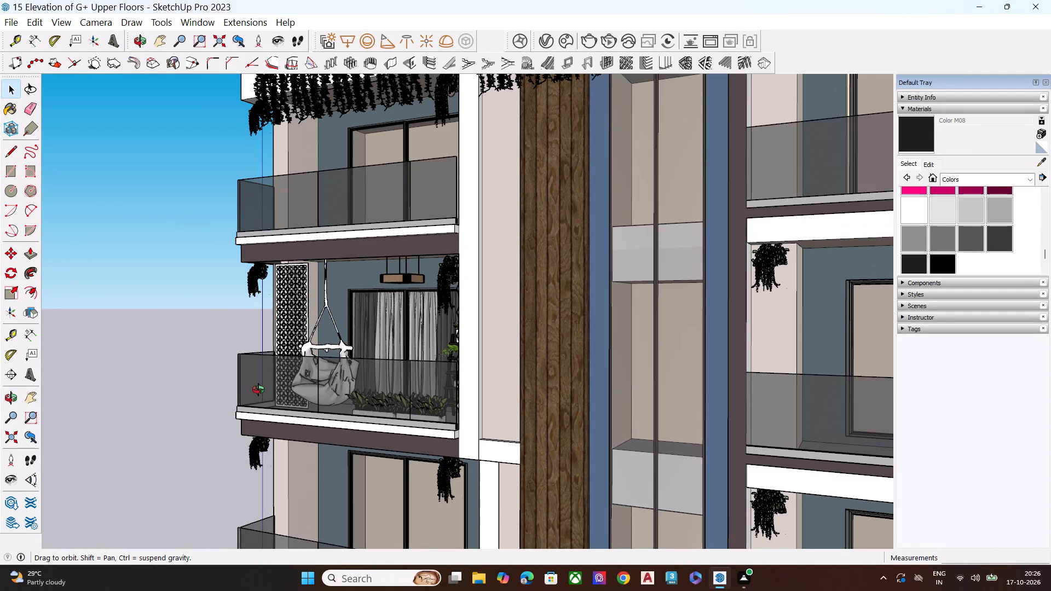
middle_click_drag(258, 390, 627, 381)
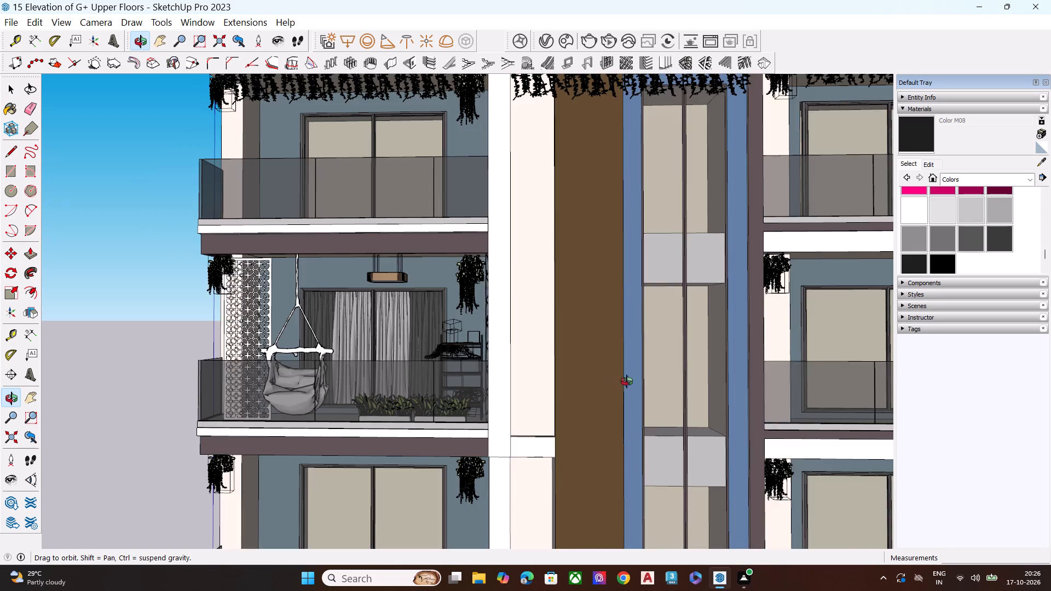
middle_click_drag(627, 381, 714, 371)
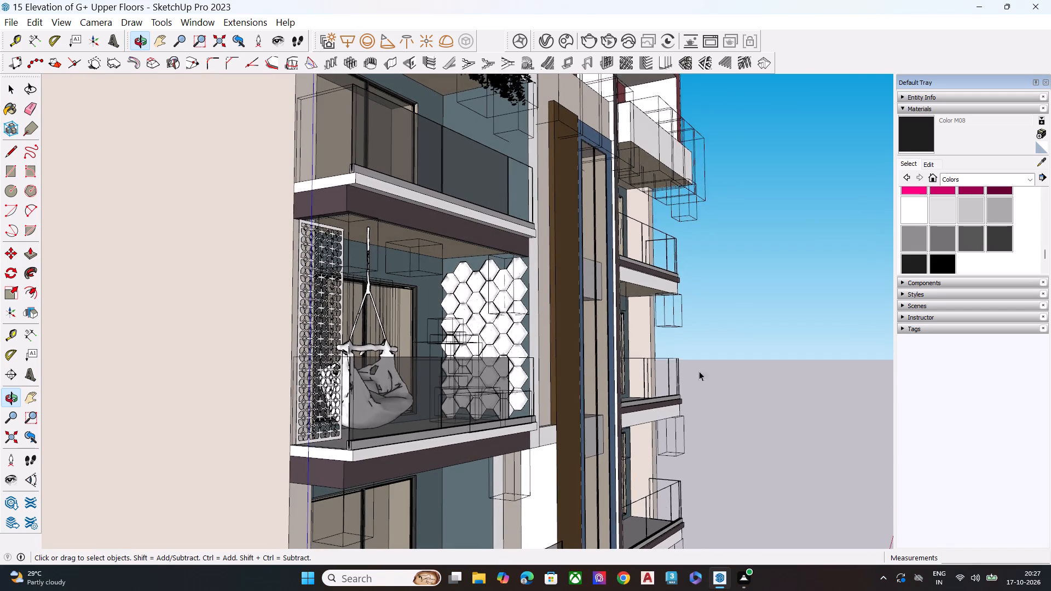
Move the swing chair about 1' 1/8" away from the lattice screen, towards the hexagonal wall panels.
scroll(456, 371, "up", 8)
middle_click_drag(348, 366, 360, 391)
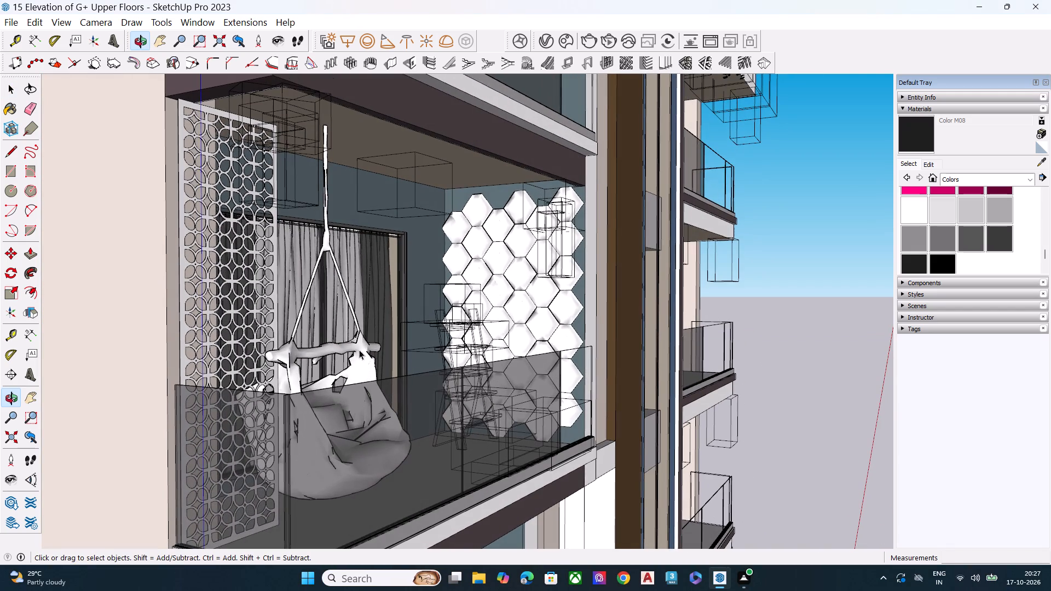
left_click(322, 224)
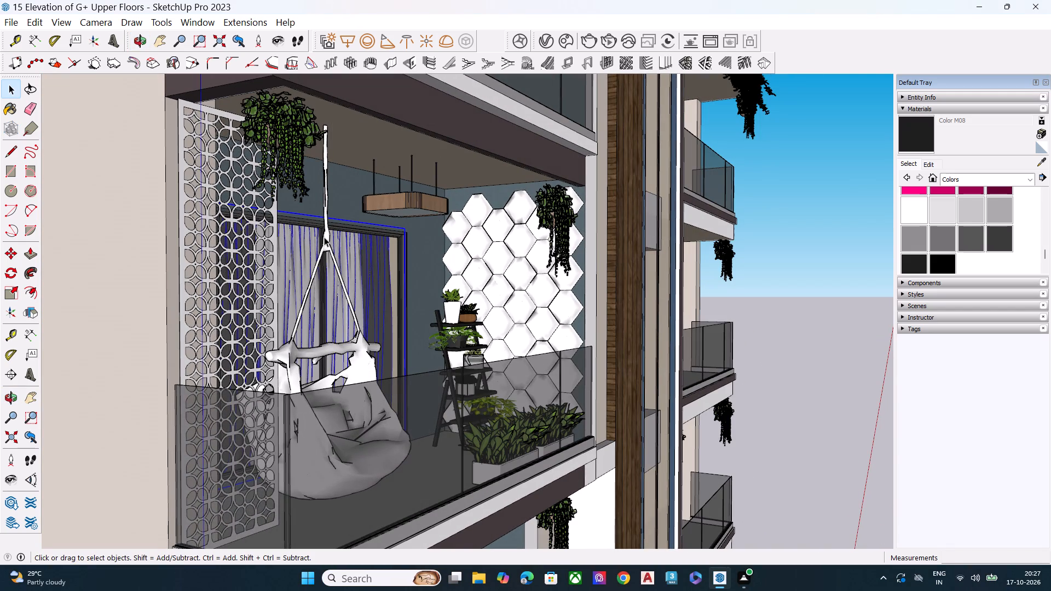
left_click(325, 241)
key("m")
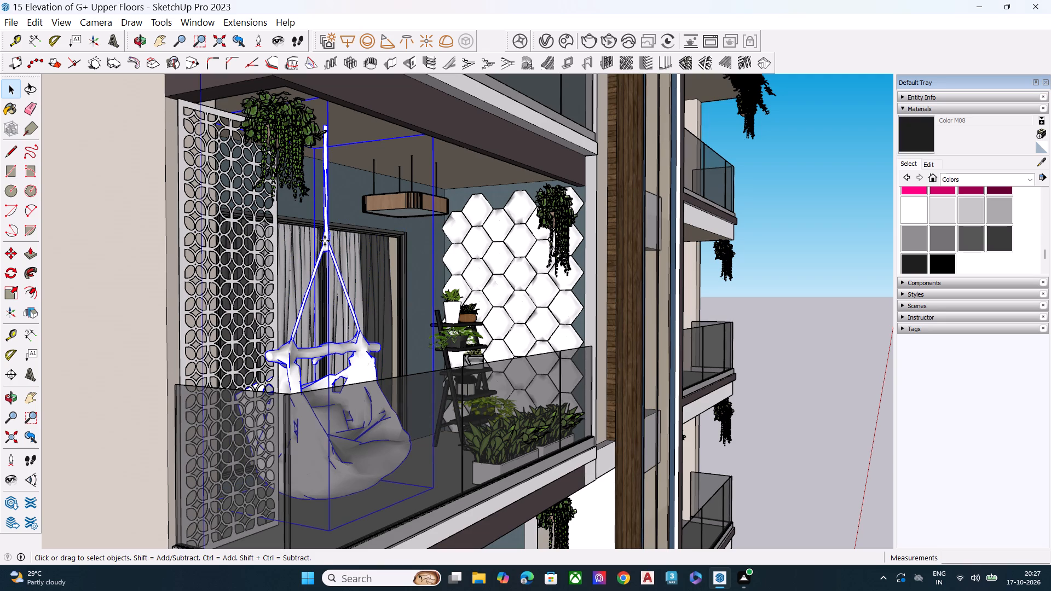
left_click(326, 97)
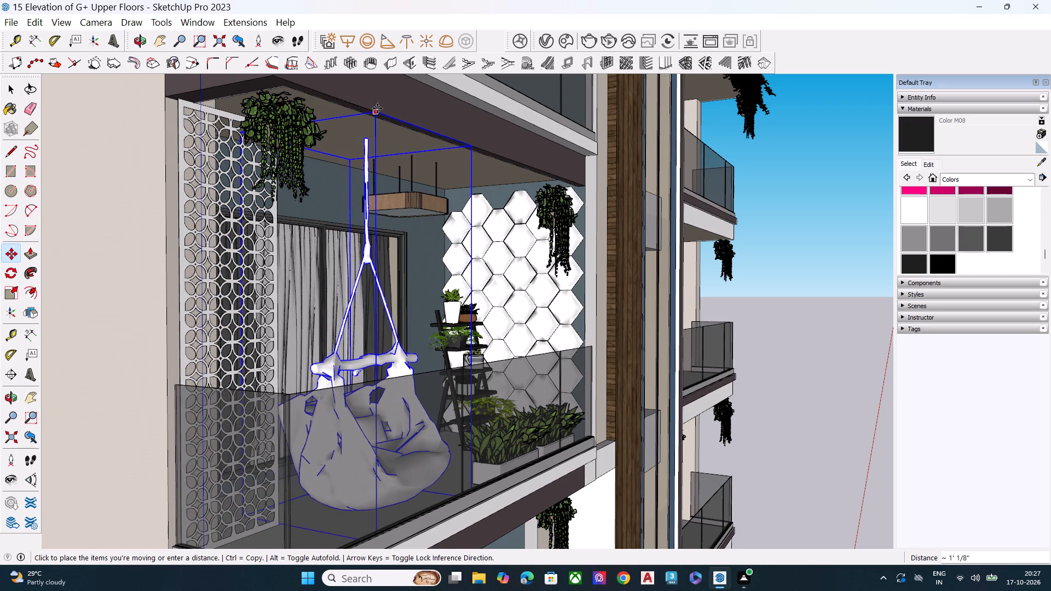
left_click(377, 108)
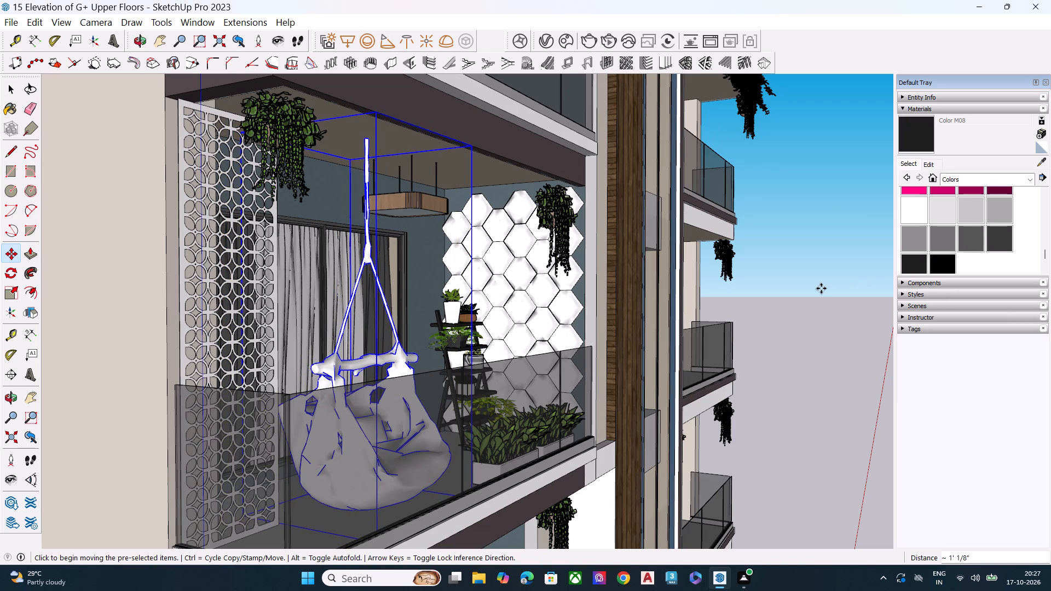
key("space")
key("space")
key("space")
key("space")
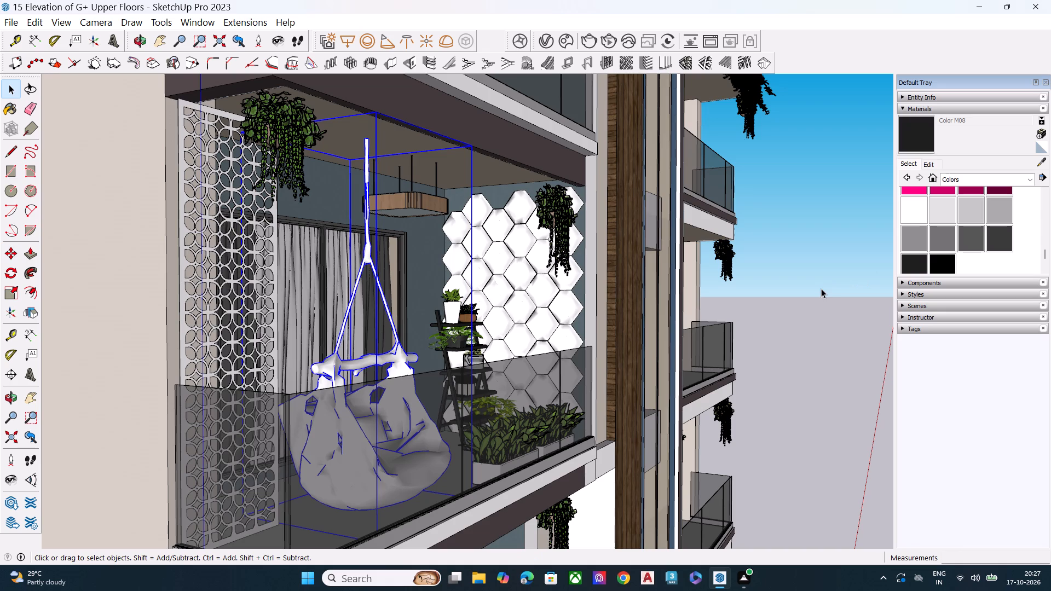
Deselect the swing chair and examine the furnished balcony's furniture arrangement from several angles.
left_click(821, 288)
middle_click_drag(780, 356, 644, 444)
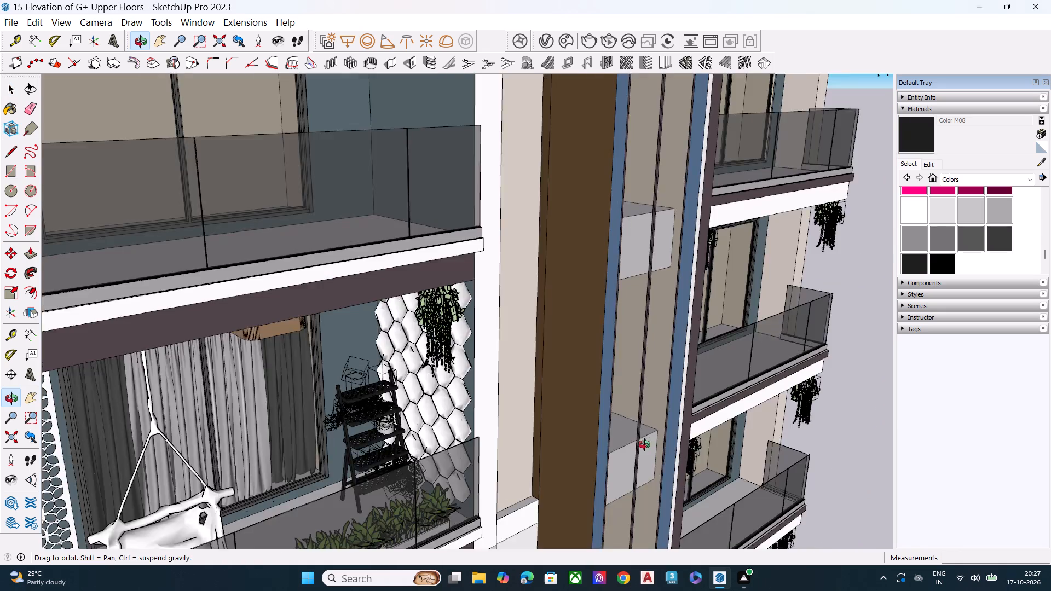
middle_click_drag(644, 444, 707, 344)
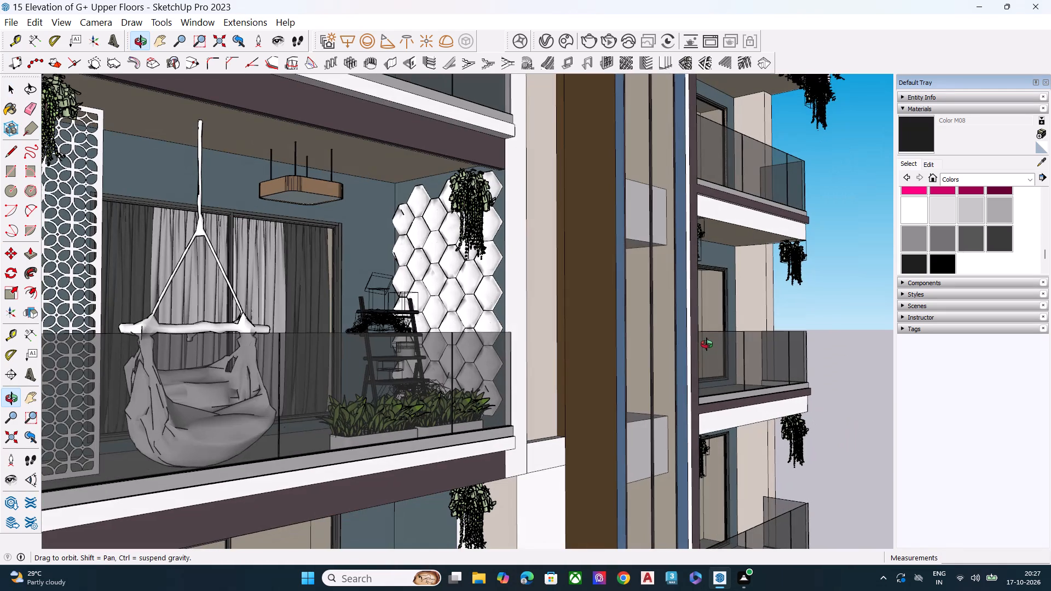
middle_click_drag(707, 344, 709, 364)
middle_click_drag(496, 384, 656, 411)
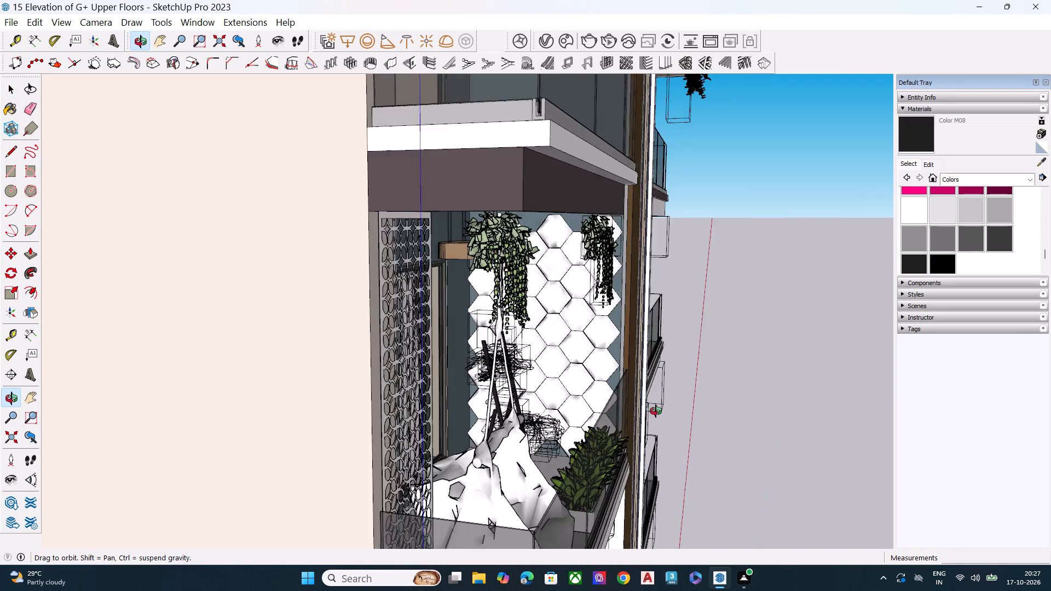
middle_click_drag(656, 411, 578, 409)
scroll(546, 375, "up", 2)
scroll(527, 327, "down", 4)
scroll(527, 327, "up", 2)
scroll(527, 327, "down", 5)
scroll(533, 327, "up", 1)
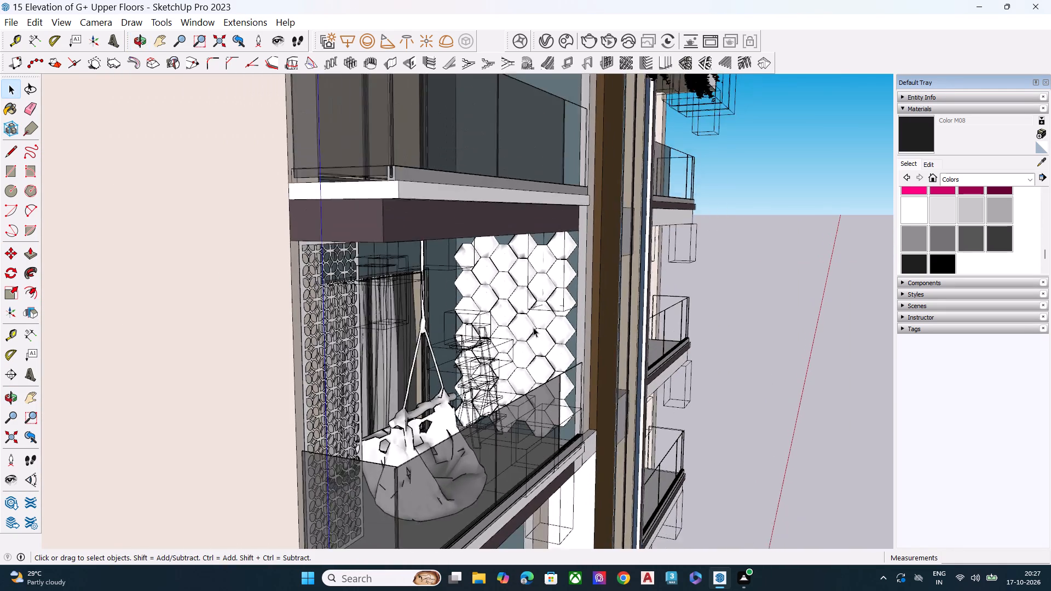
scroll(533, 327, "down", 2)
scroll(533, 327, "up", 1)
scroll(533, 328, "down", 5)
Scale the swing chair vertically from its bottom to about 0.71 of its height, raising the seat off the balcony floor, and deselect it.
middle_click_drag(480, 440, 484, 482)
scroll(469, 465, "up", 2)
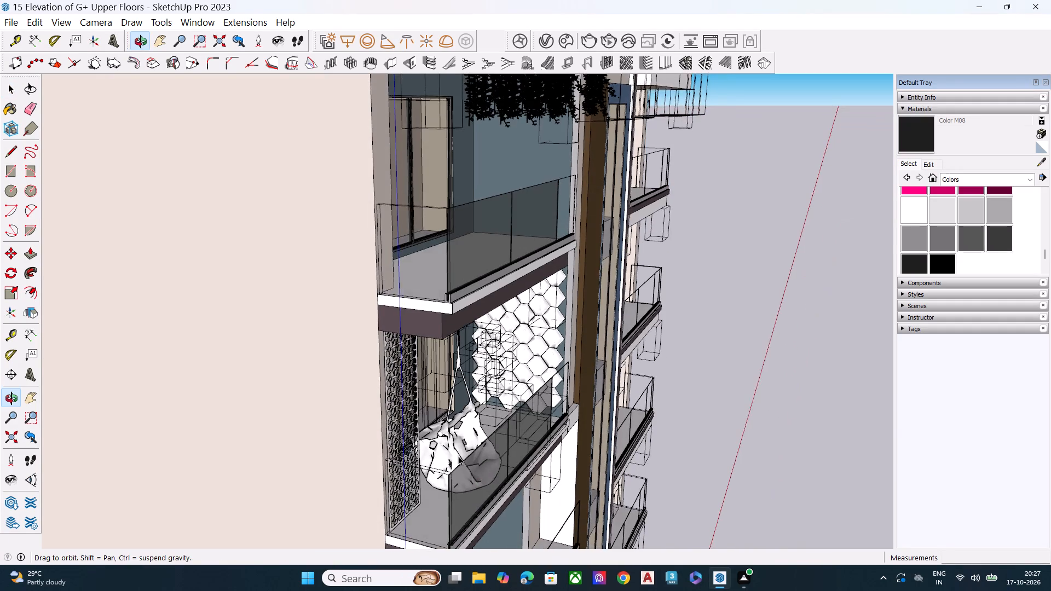
scroll(458, 456, "up", 8)
left_click(454, 443)
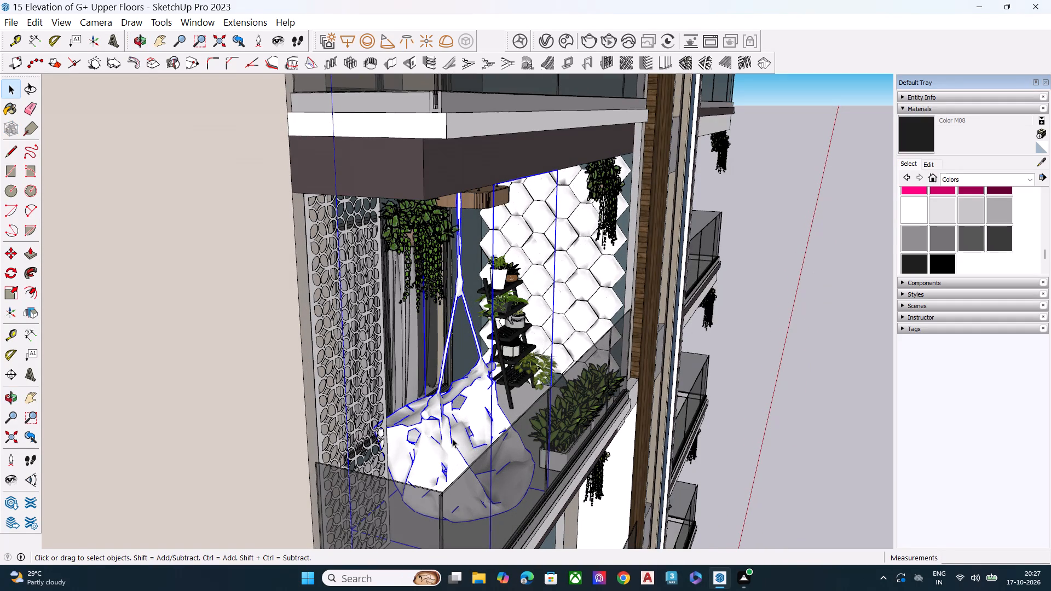
key("s")
scroll(428, 422, "down", 6)
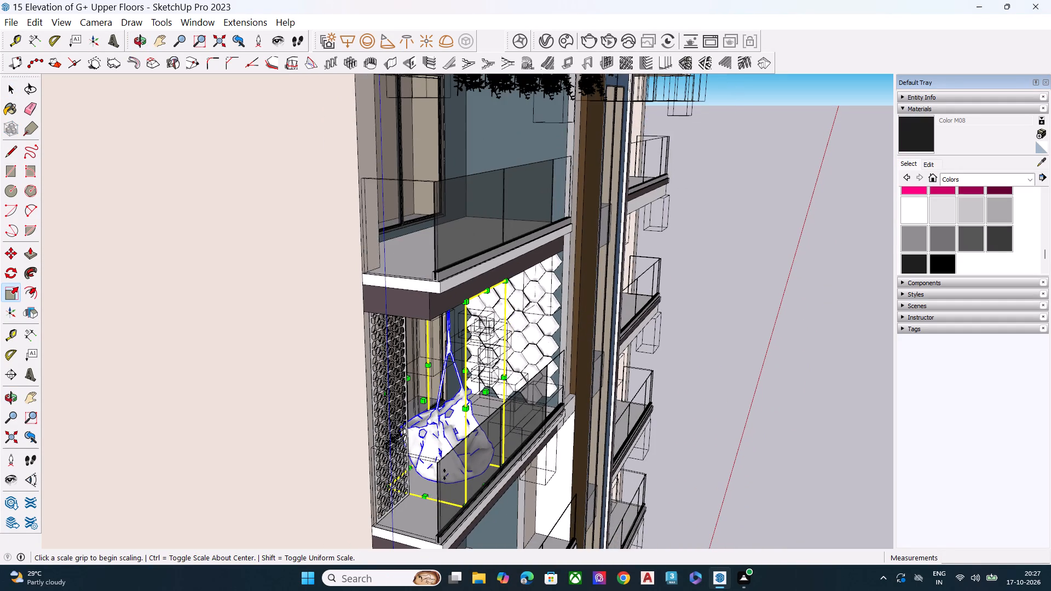
middle_click_drag(446, 489, 456, 548)
scroll(456, 513, "up", 5)
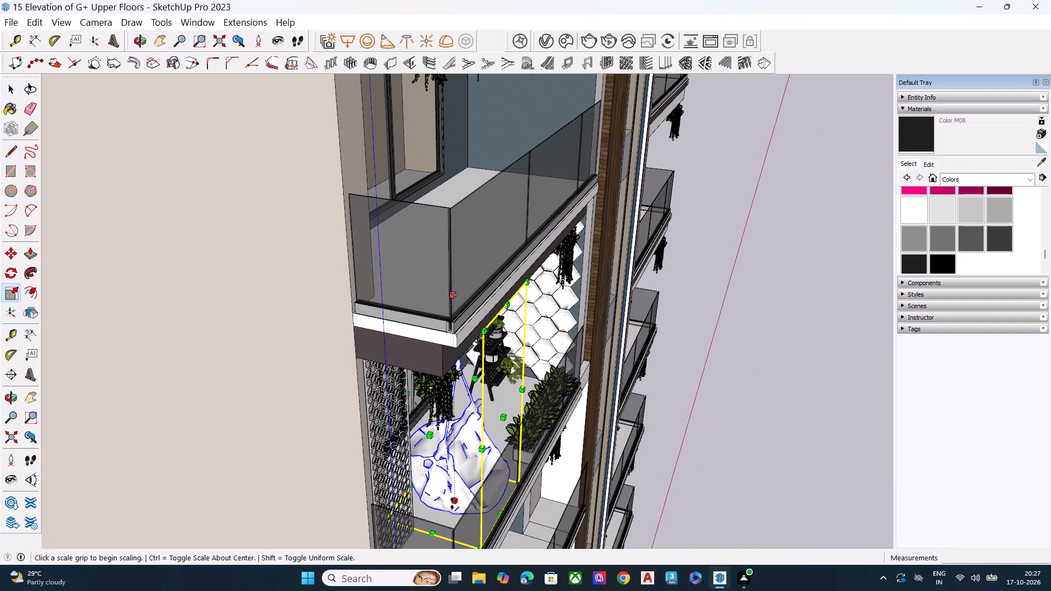
left_click(452, 503)
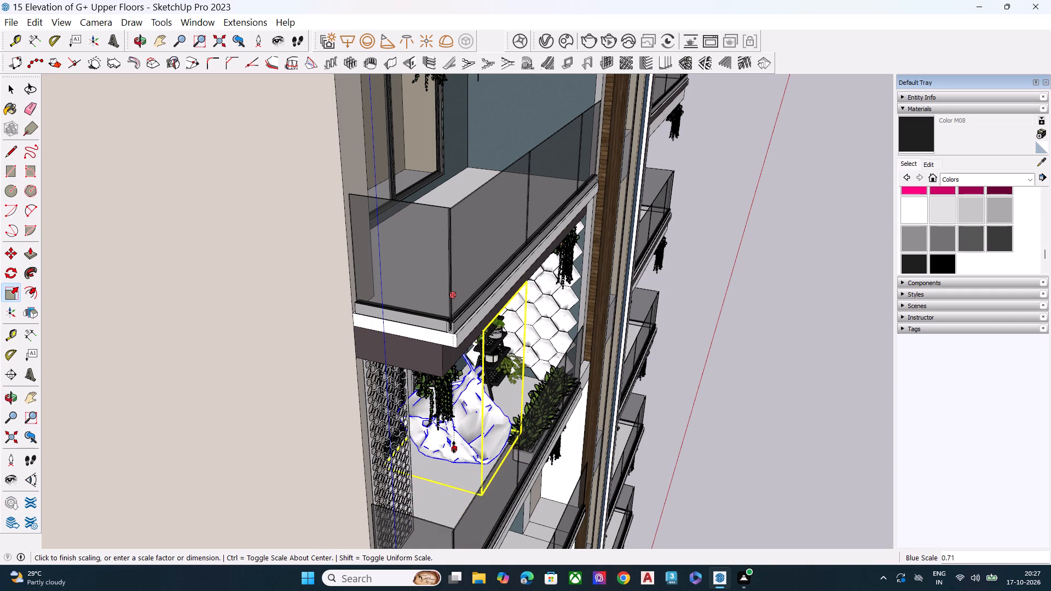
left_click(454, 446)
middle_click_drag(596, 513, 541, 413)
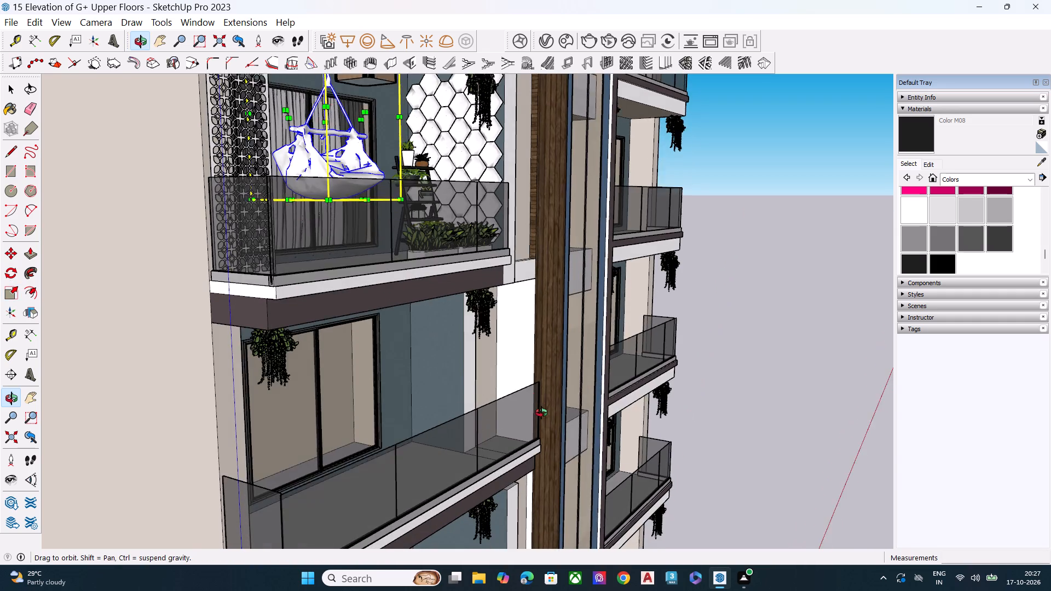
middle_click_drag(541, 413, 561, 424)
scroll(298, 77, "up", 2)
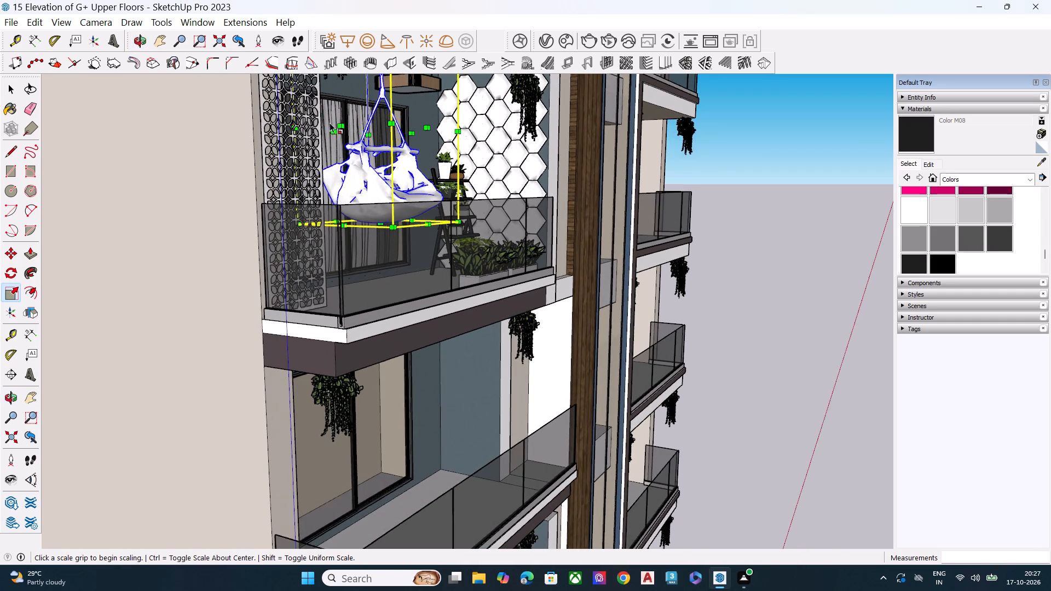
scroll(330, 123, "up", 3)
scroll(345, 158, "down", 1)
scroll(347, 160, "up", 2)
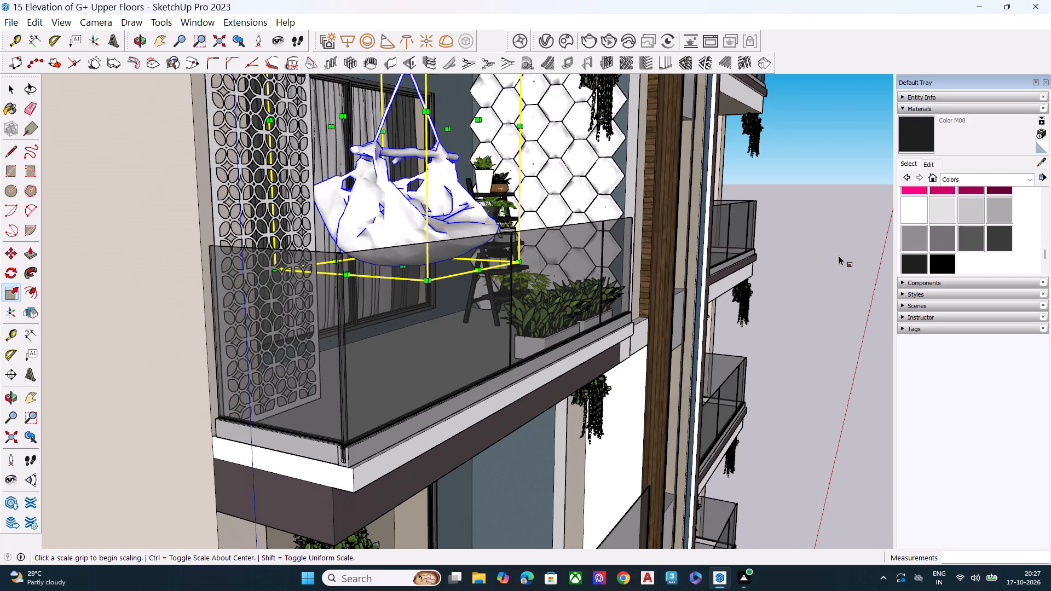
key("space")
left_click(839, 256)
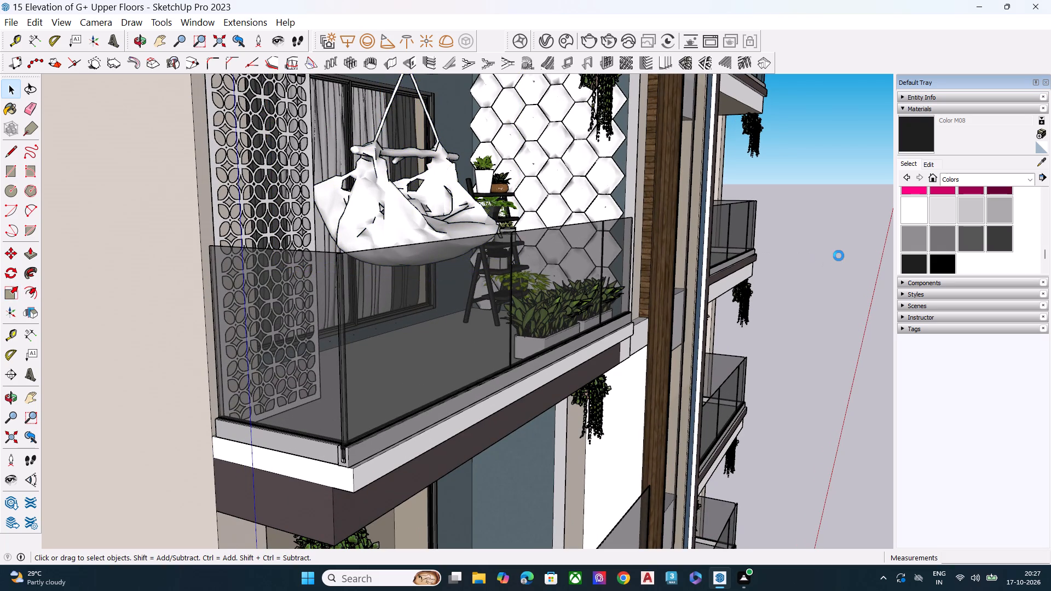
left_click(839, 256)
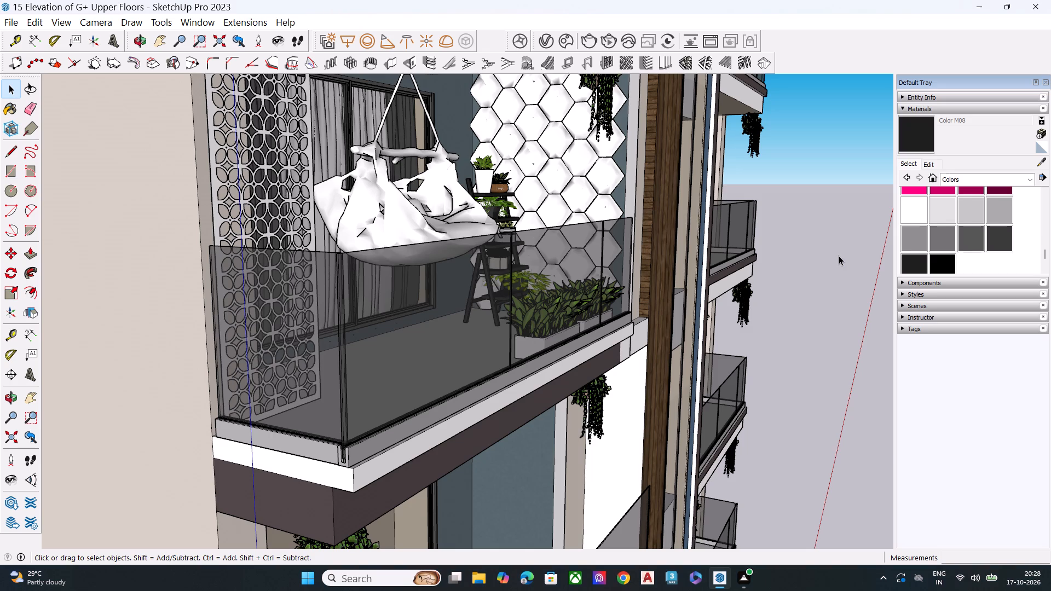
Examine the shortened swing chair's height and position on the furnished balcony from the side and the front.
scroll(824, 245, "down", 2)
scroll(822, 247, "up", 1)
left_click(821, 256)
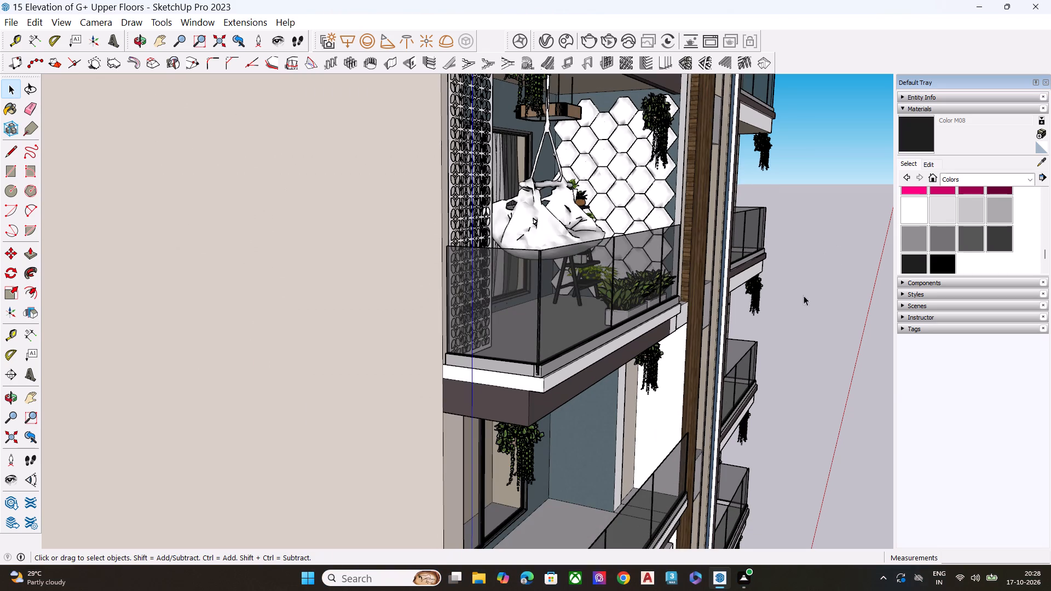
middle_click_drag(787, 300, 580, 287)
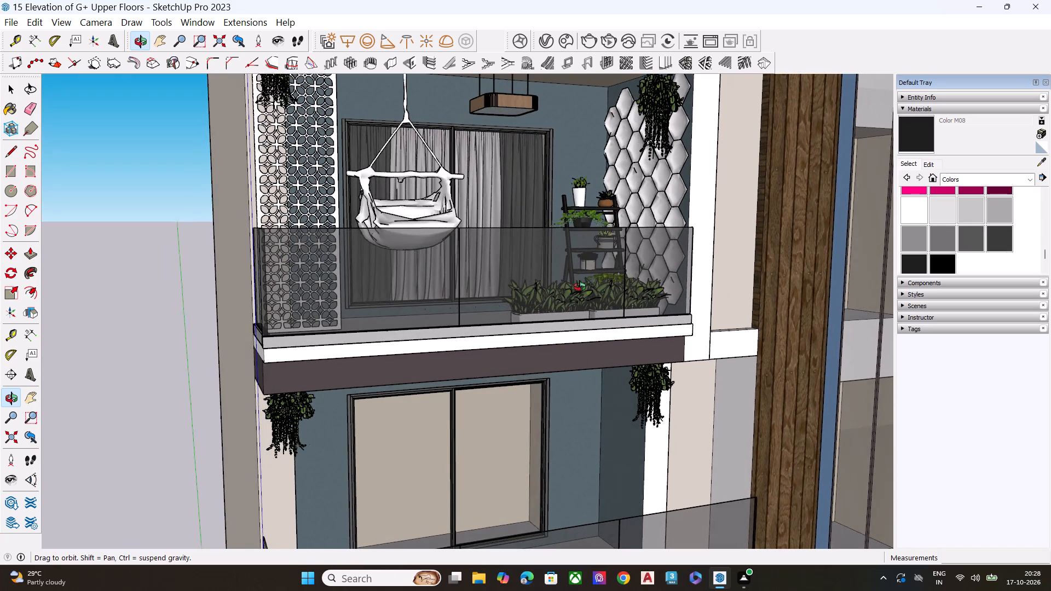
middle_click_drag(580, 287, 583, 279)
scroll(627, 323, "down", 7)
middle_click_drag(587, 195, 606, 144)
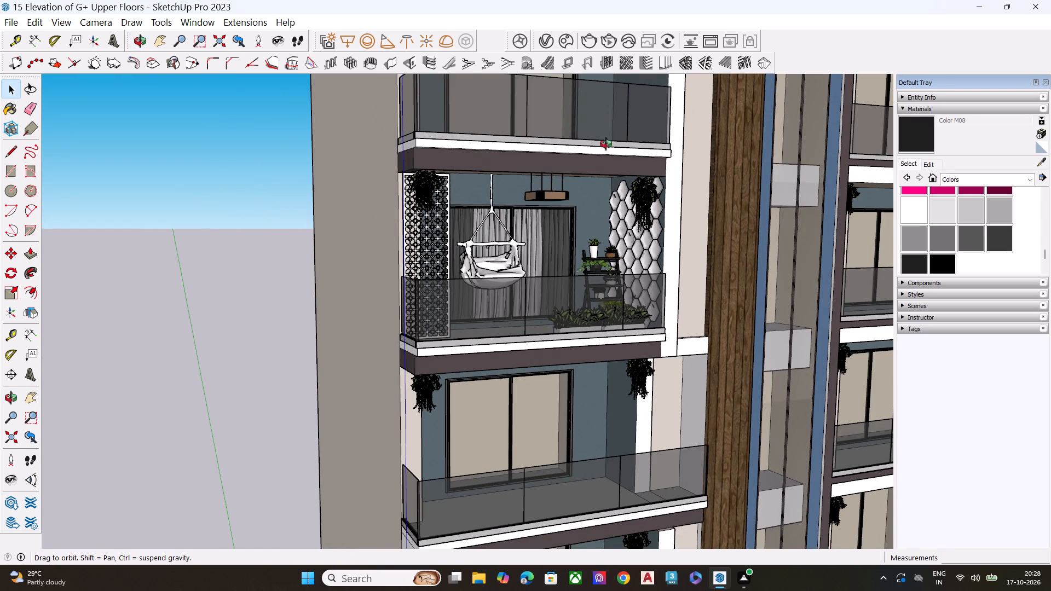
middle_click_drag(606, 144, 607, 143)
scroll(598, 147, "up", 7)
middle_click_drag(625, 193, 634, 215)
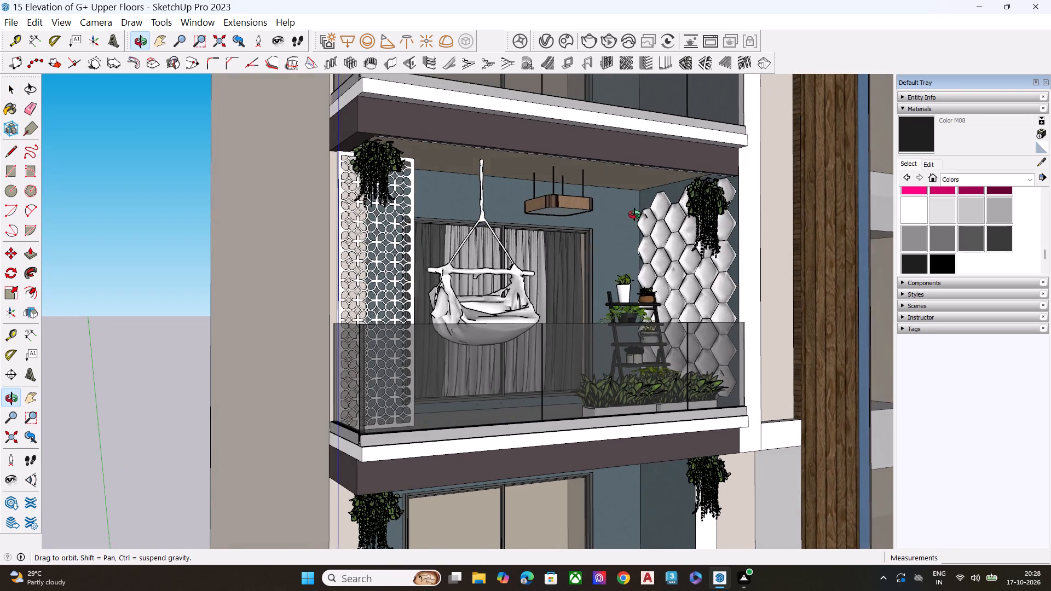
middle_click_drag(634, 215, 624, 200)
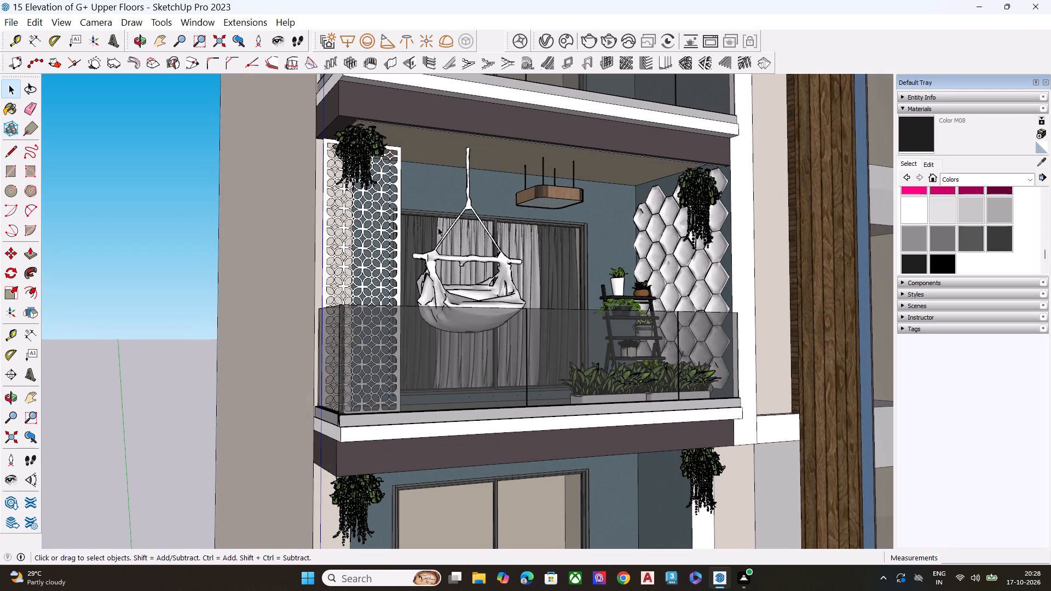
Hide the material library and show the scene list with its saved-property options.
left_click(934, 107)
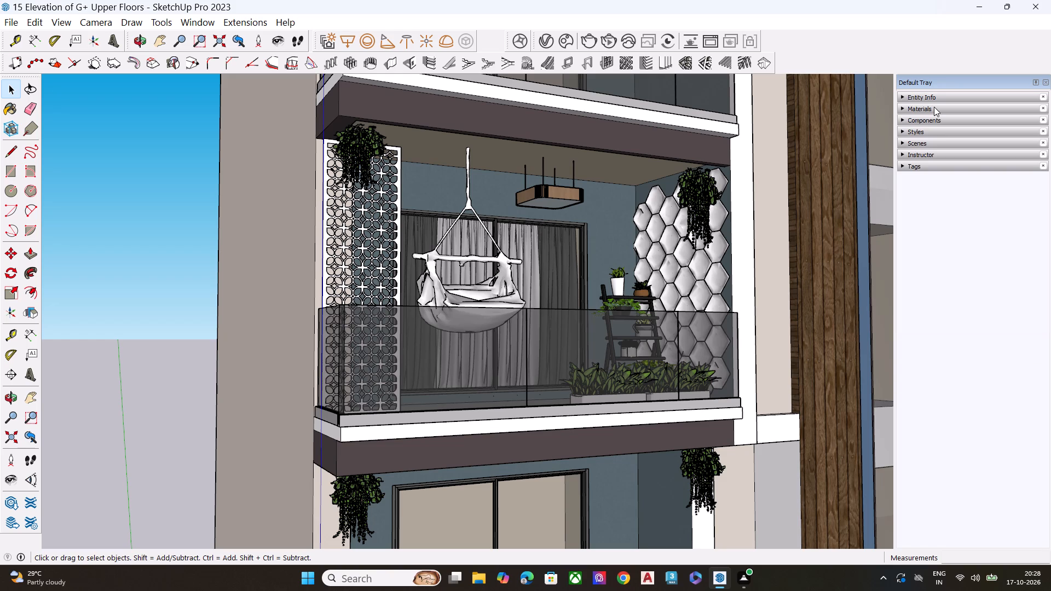
left_click(935, 142)
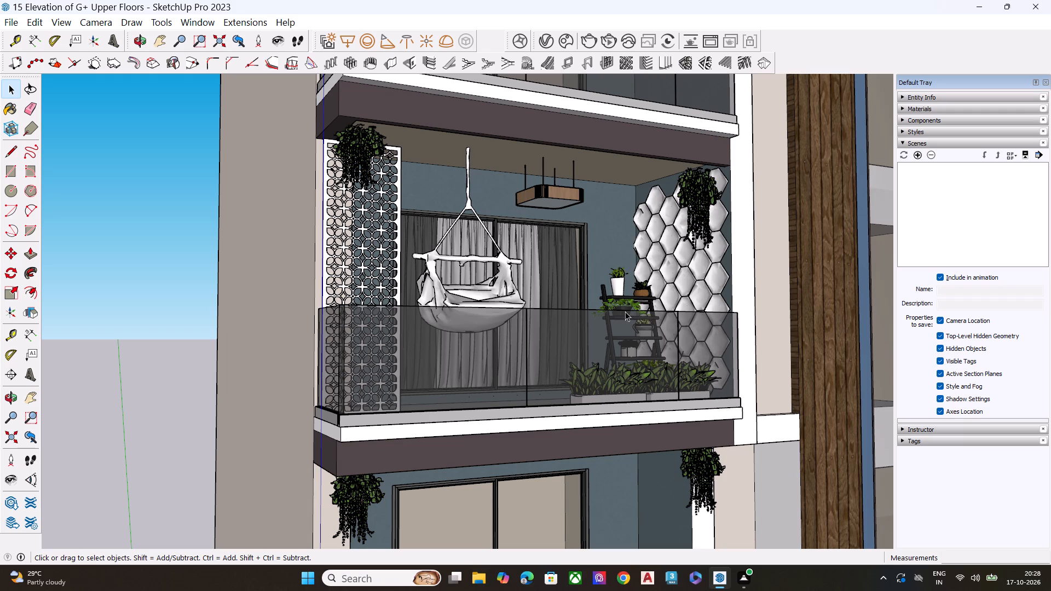
Move the lattice screen by its top outer corner about 2 11/16" to the outer edge of the adjoining side wall, and deselect it.
middle_click_drag(613, 315, 623, 355)
scroll(354, 154, "up", 6)
scroll(298, 155, "down", 1)
scroll(297, 156, "up", 6)
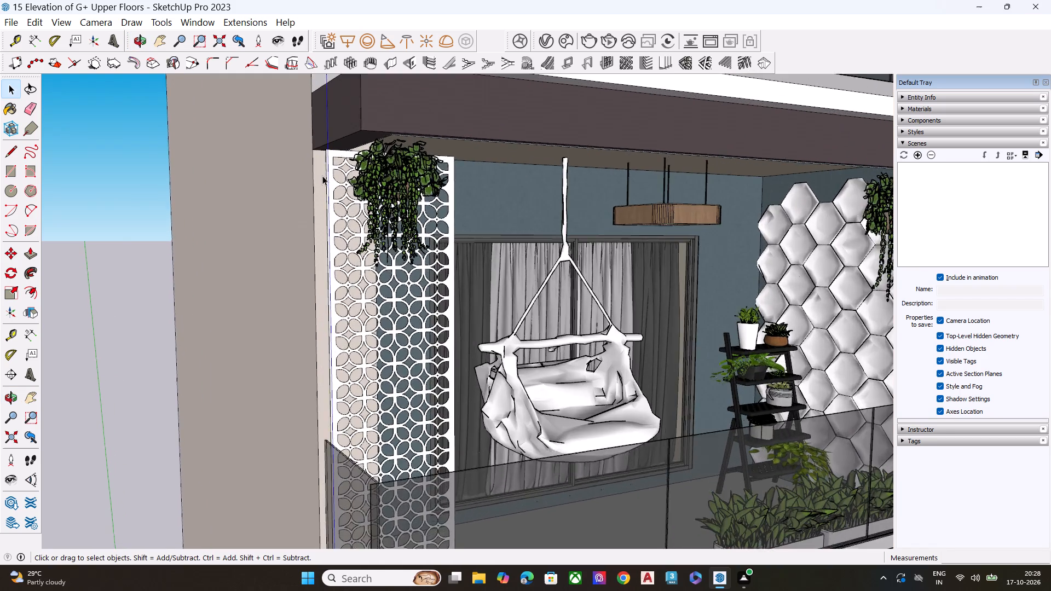
scroll(322, 176, "up", 7)
left_click(349, 151)
left_click(343, 138)
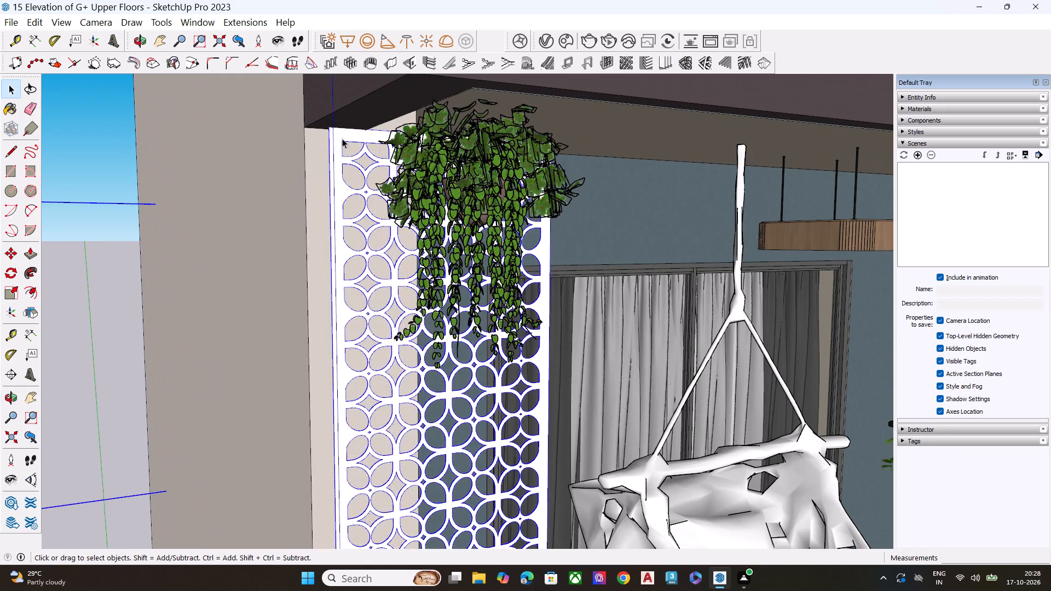
scroll(224, 176, "down", 8)
scroll(604, 241, "down", 3)
scroll(612, 253, "up", 1)
scroll(616, 259, "down", 4)
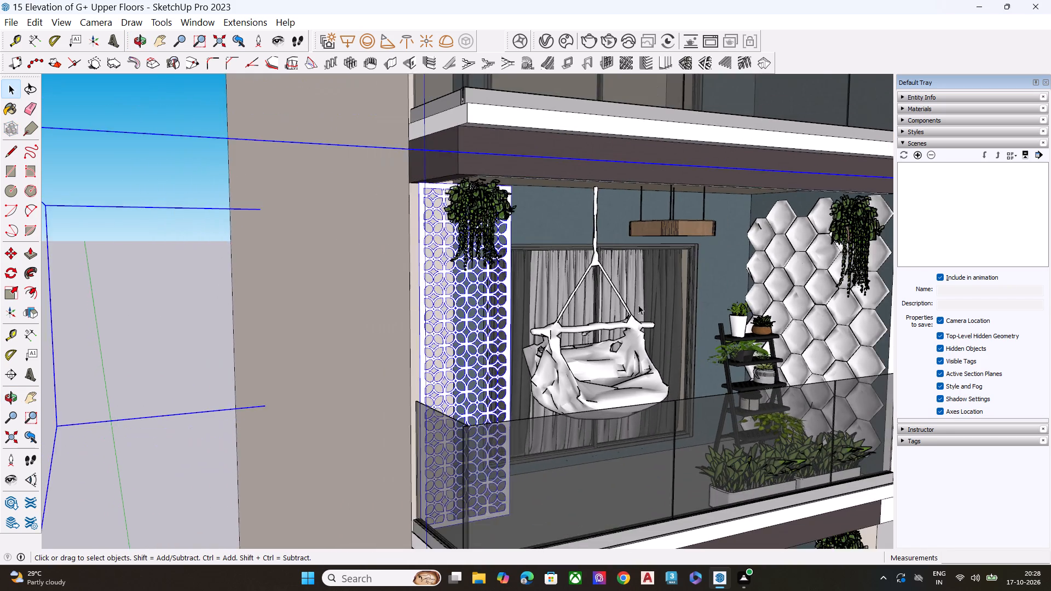
scroll(489, 267, "up", 3)
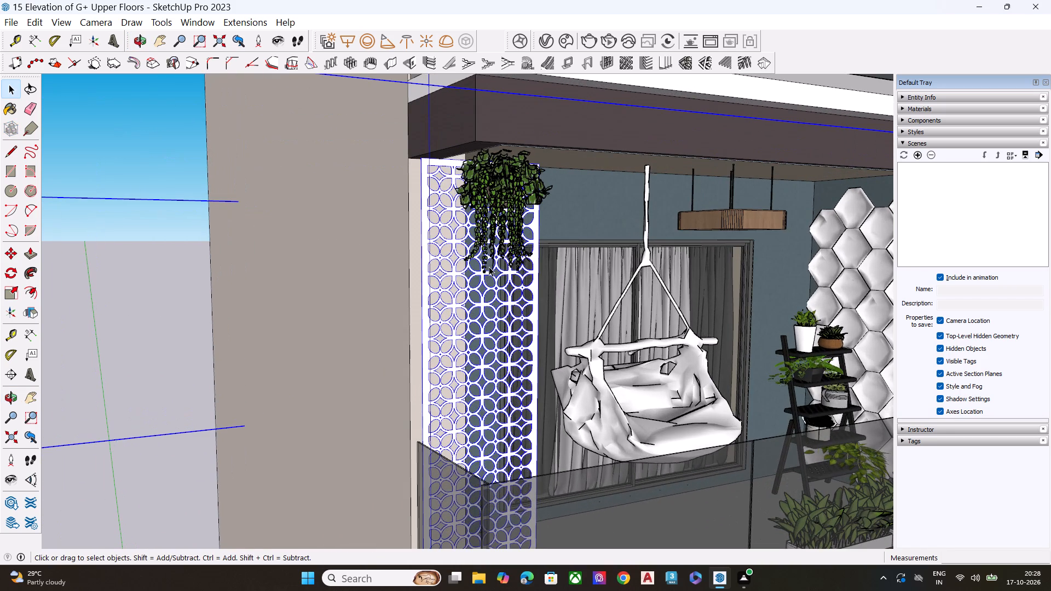
key("m")
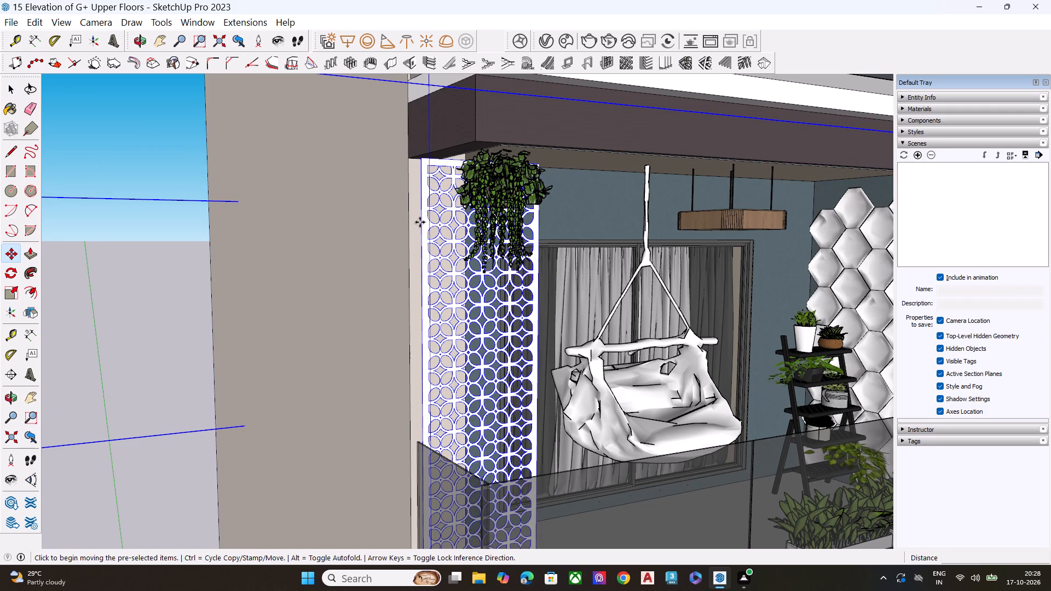
scroll(450, 167, "up", 10)
scroll(418, 160, "down", 1)
scroll(418, 159, "up", 3)
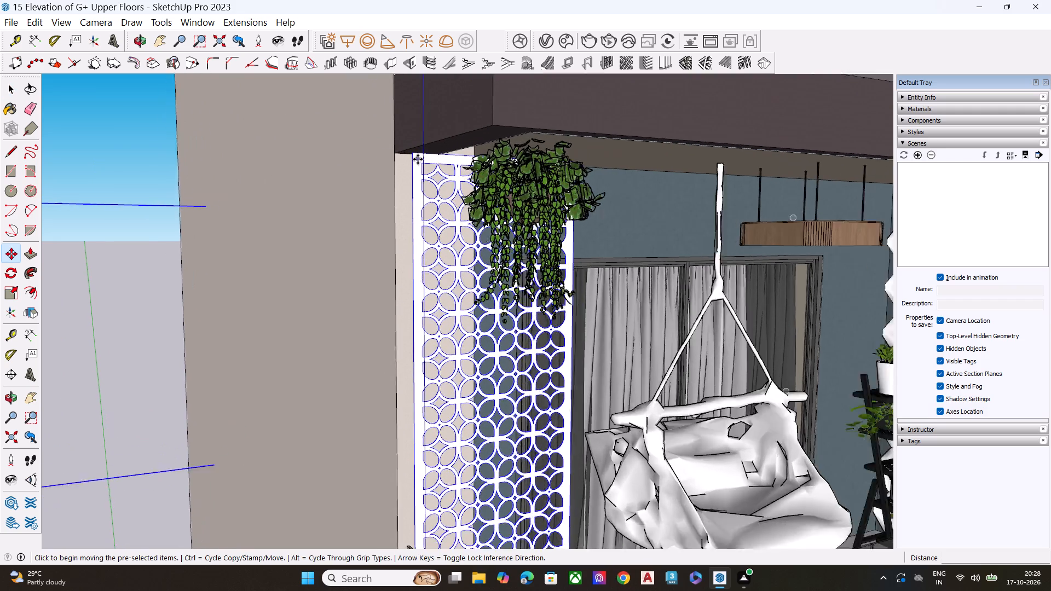
scroll(418, 159, "up", 3)
left_click(412, 148)
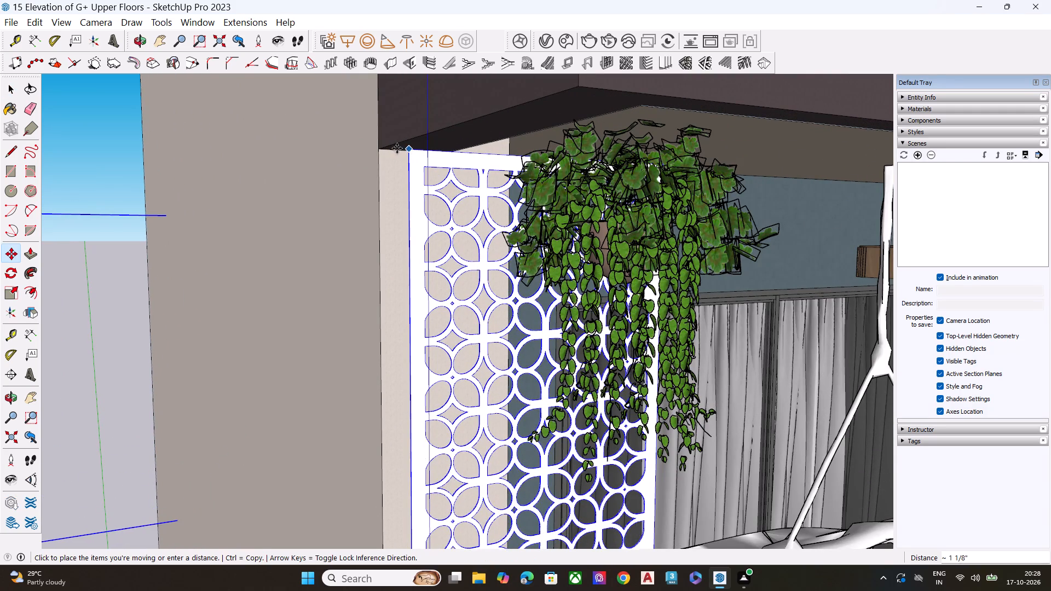
left_click(389, 148)
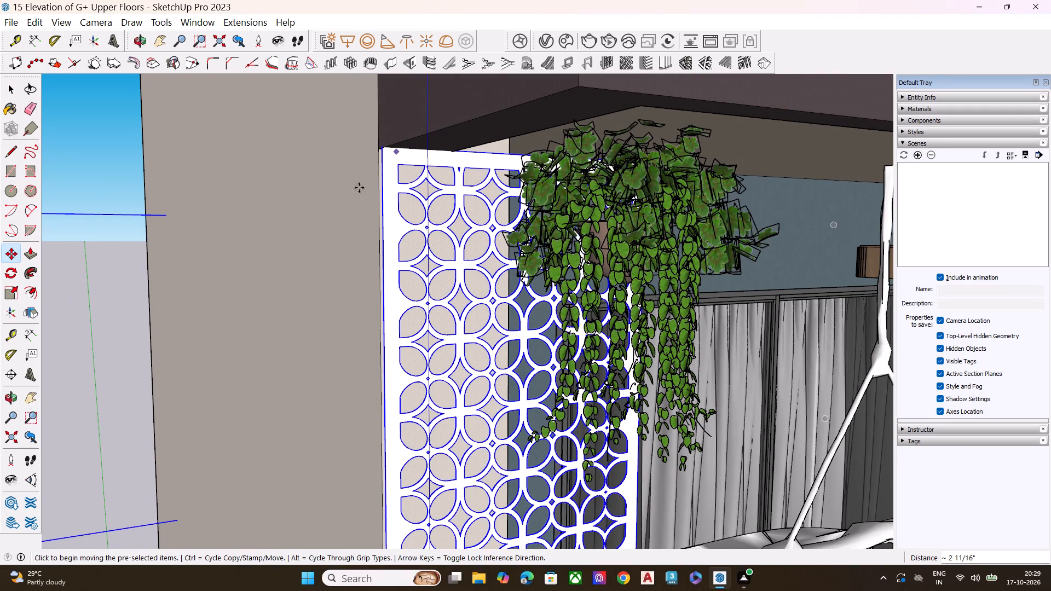
key("space")
key("space")
key("space")
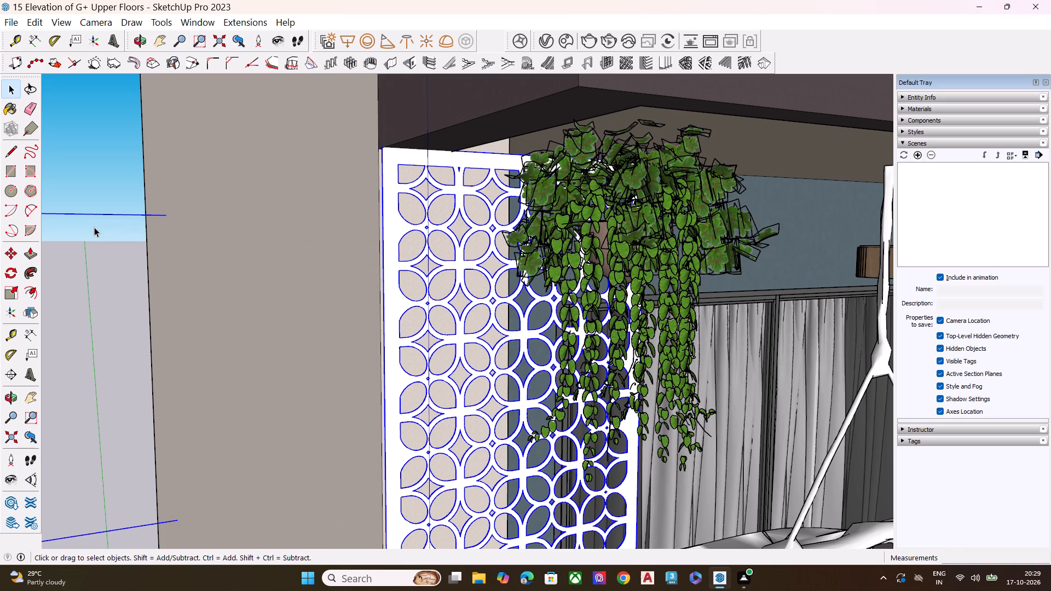
left_click(90, 265)
Move the lattice screen by its top outer corner 2 1/2" inward from the side wall's outer edge, and deselect it.
scroll(194, 250, "down", 6)
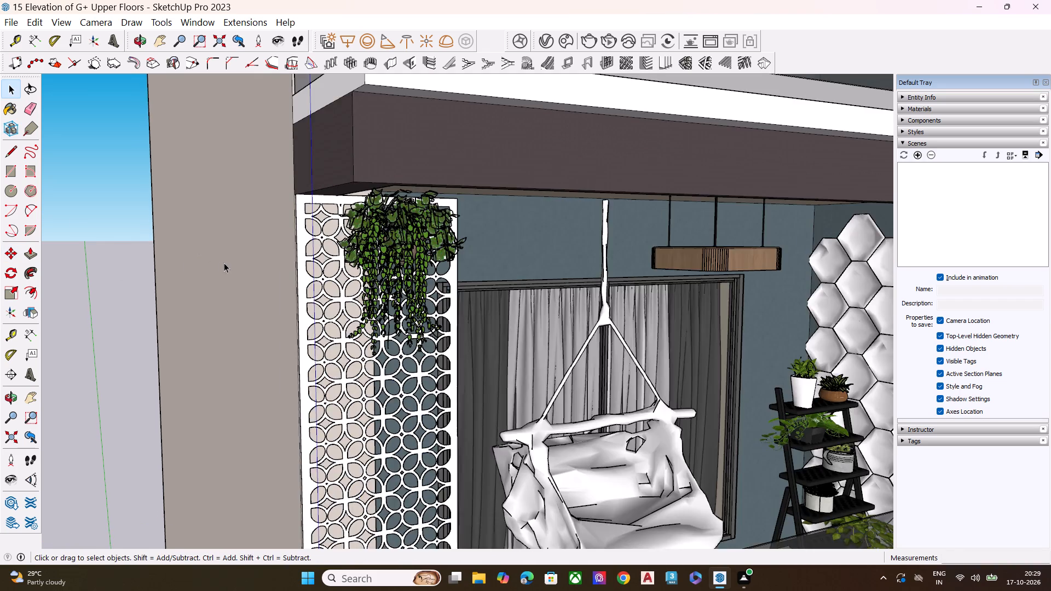
scroll(232, 268, "down", 5)
middle_click_drag(261, 323, 255, 349)
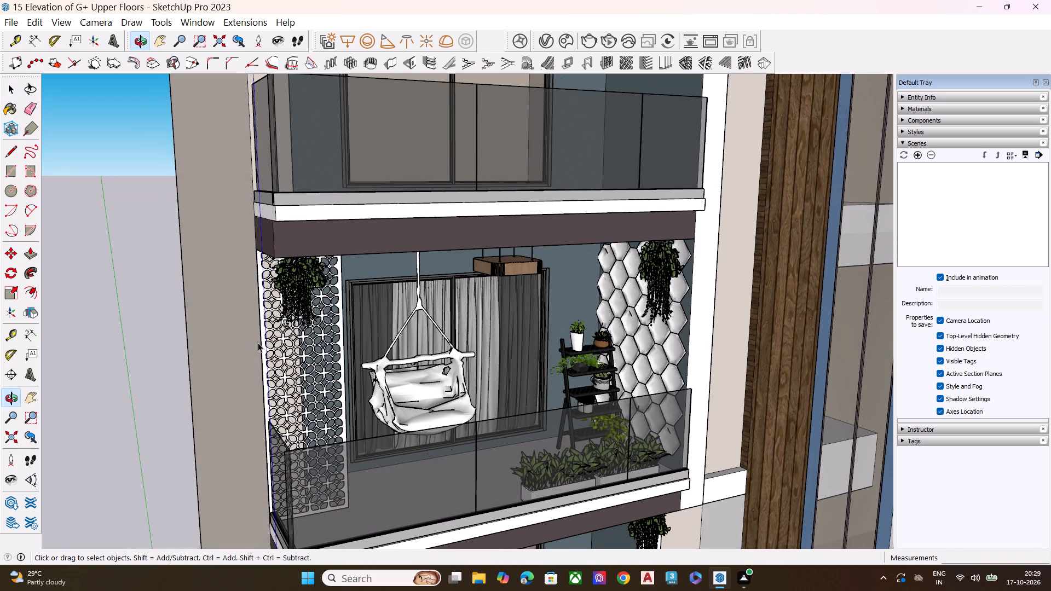
scroll(270, 311, "up", 8)
middle_click_drag(260, 251, 260, 213)
scroll(260, 214, "up", 5)
scroll(260, 213, "down", 1)
scroll(260, 213, "up", 2)
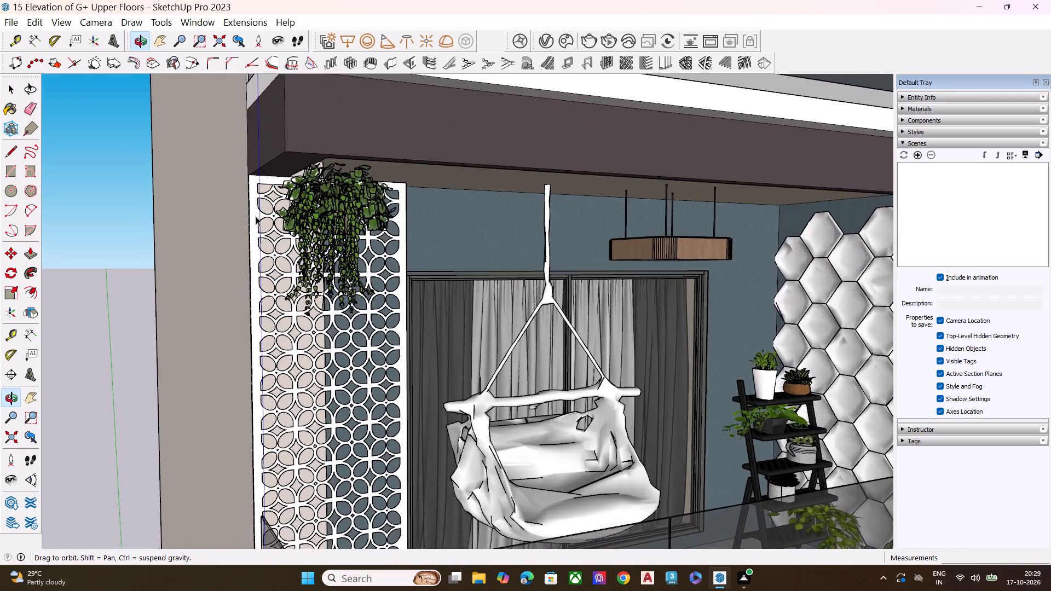
scroll(256, 216, "up", 1)
left_click(258, 210)
key("m")
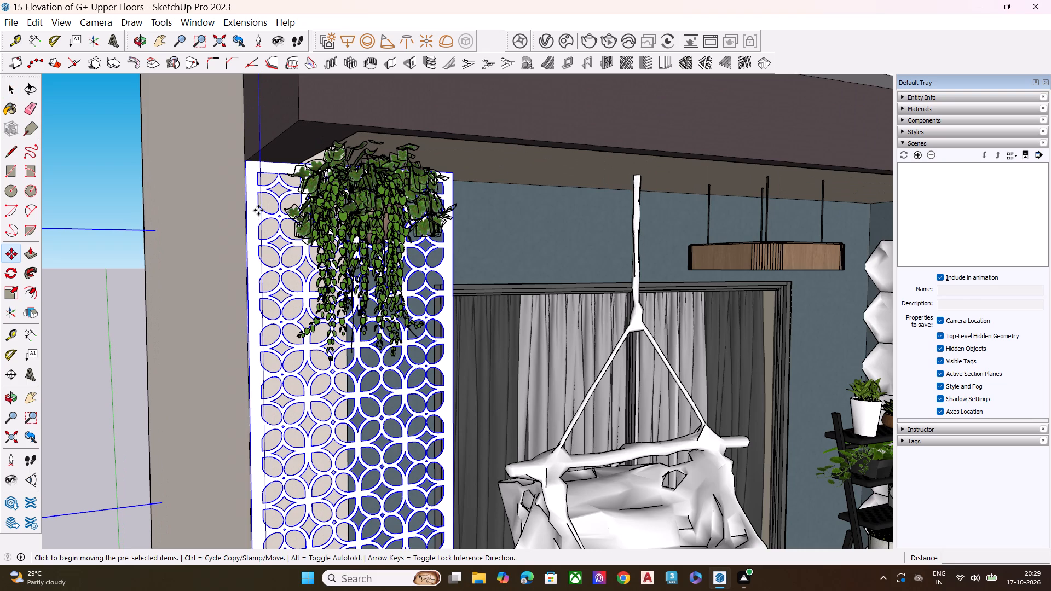
left_click(248, 161)
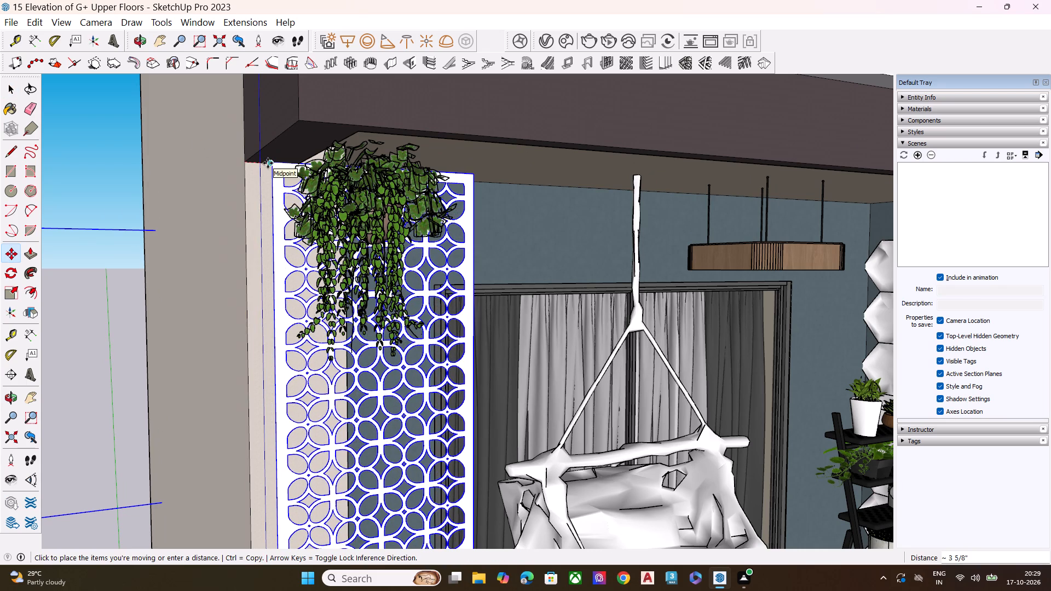
left_click(263, 163)
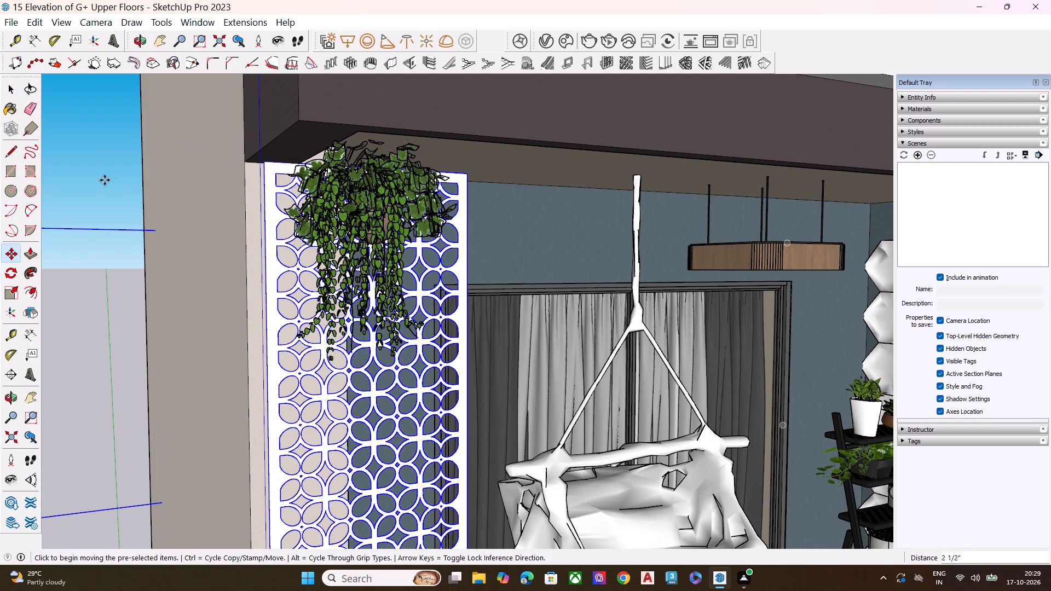
key("space")
key("space")
left_click(105, 180)
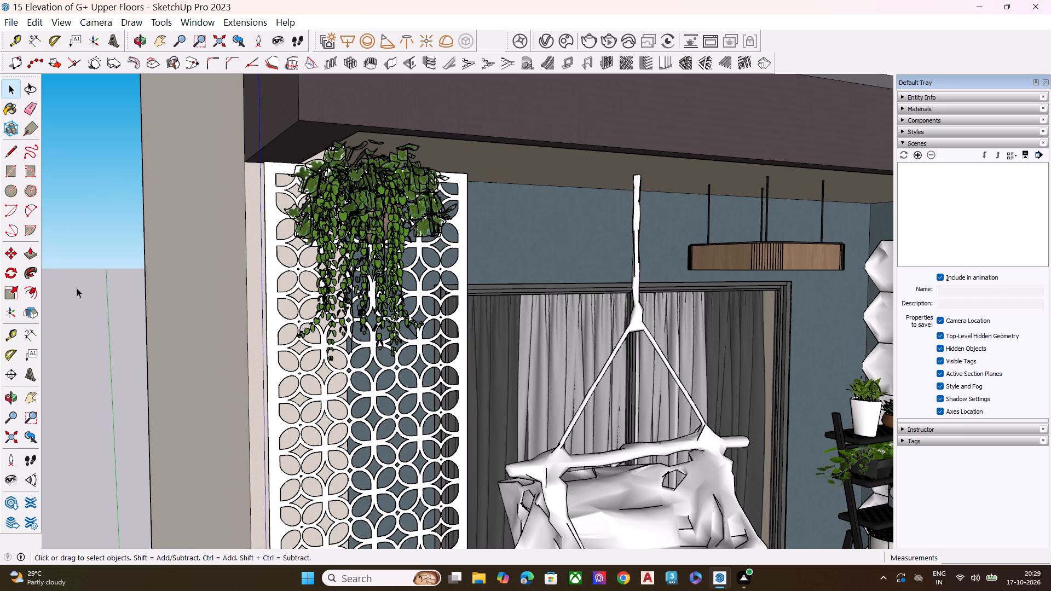
Add a scene with the furnished balcony framed close up, at an angle from the lattice-screen side.
scroll(269, 266, "down", 6)
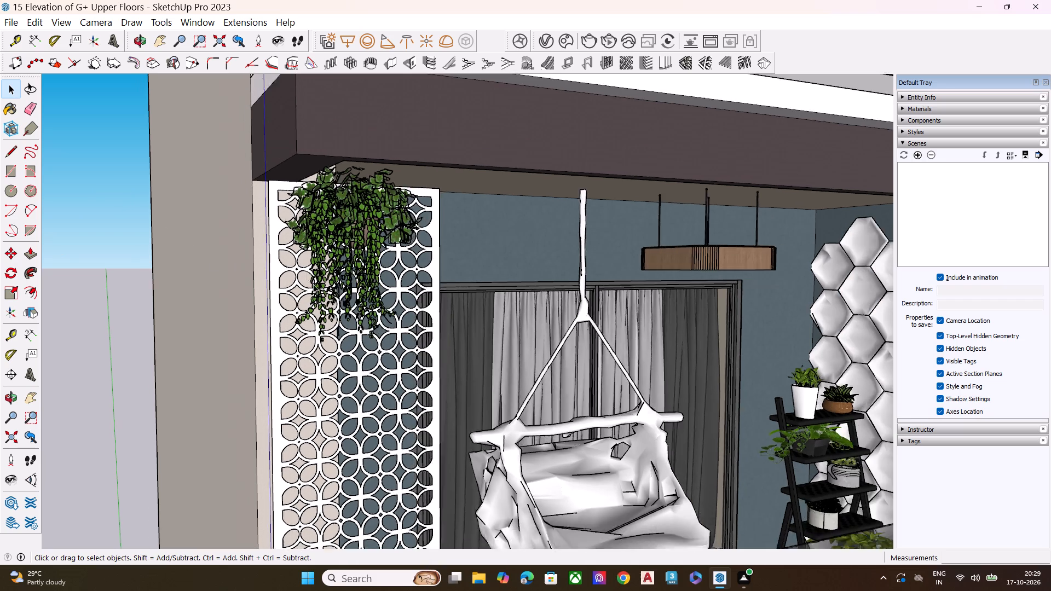
scroll(313, 284, "down", 11)
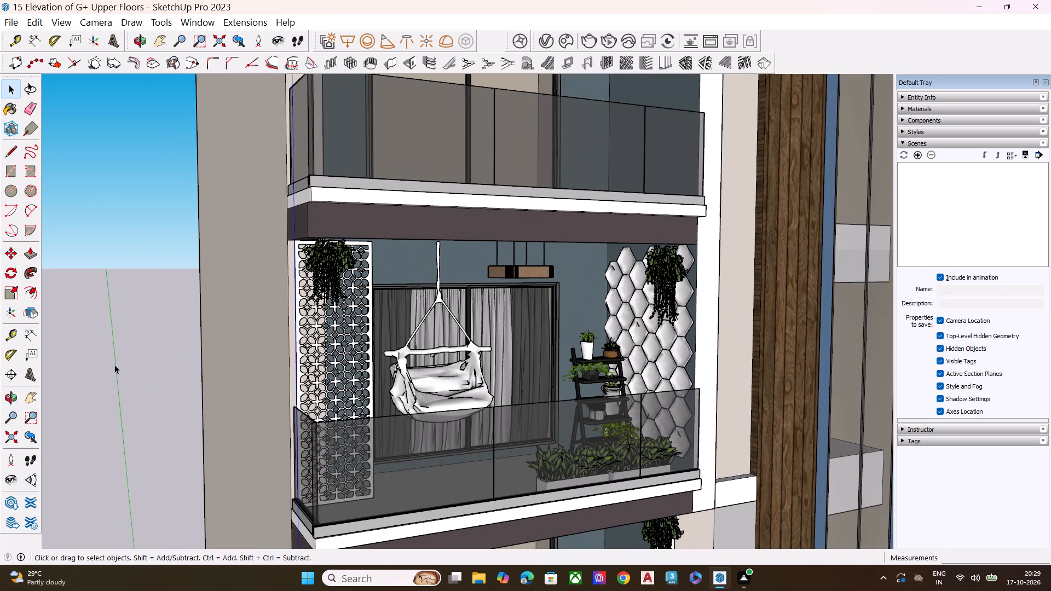
left_click(127, 366)
scroll(470, 289, "down", 6)
scroll(544, 351, "down", 1)
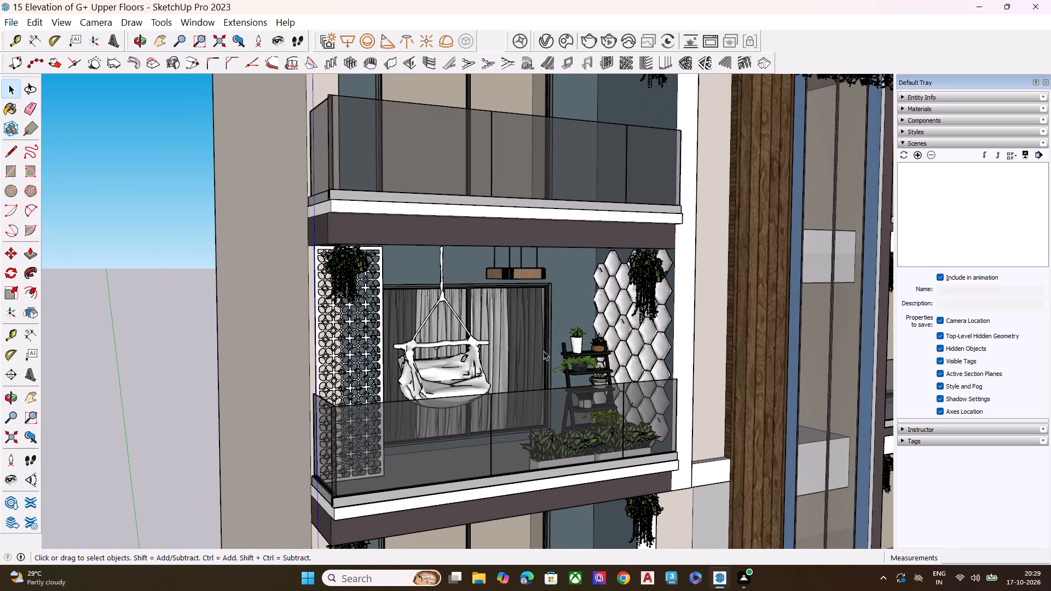
middle_click_drag(544, 351, 622, 290)
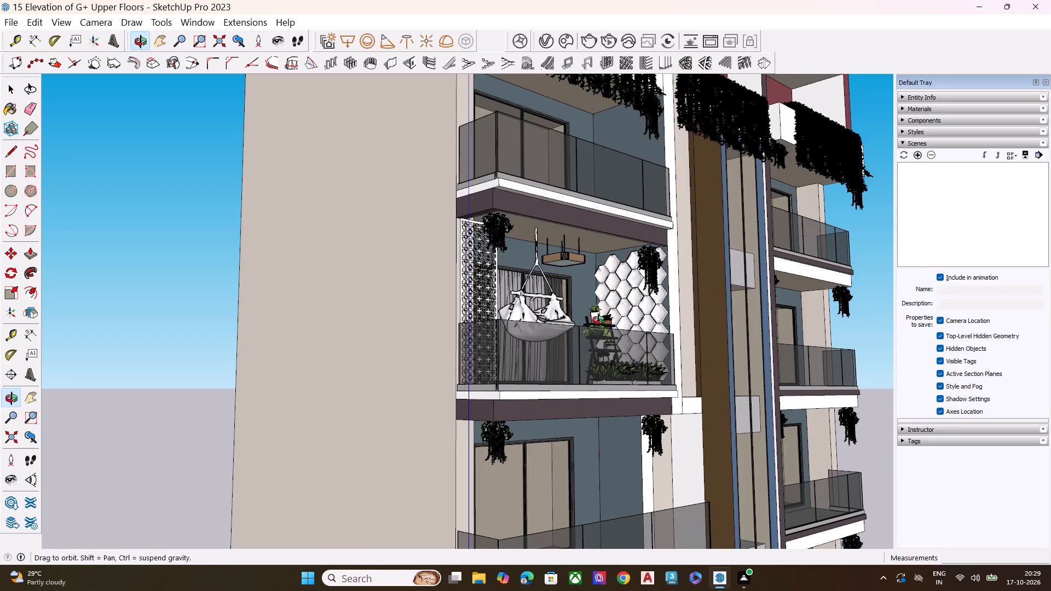
scroll(625, 299, "up", 10)
scroll(625, 294, "down", 1)
scroll(625, 294, "up", 2)
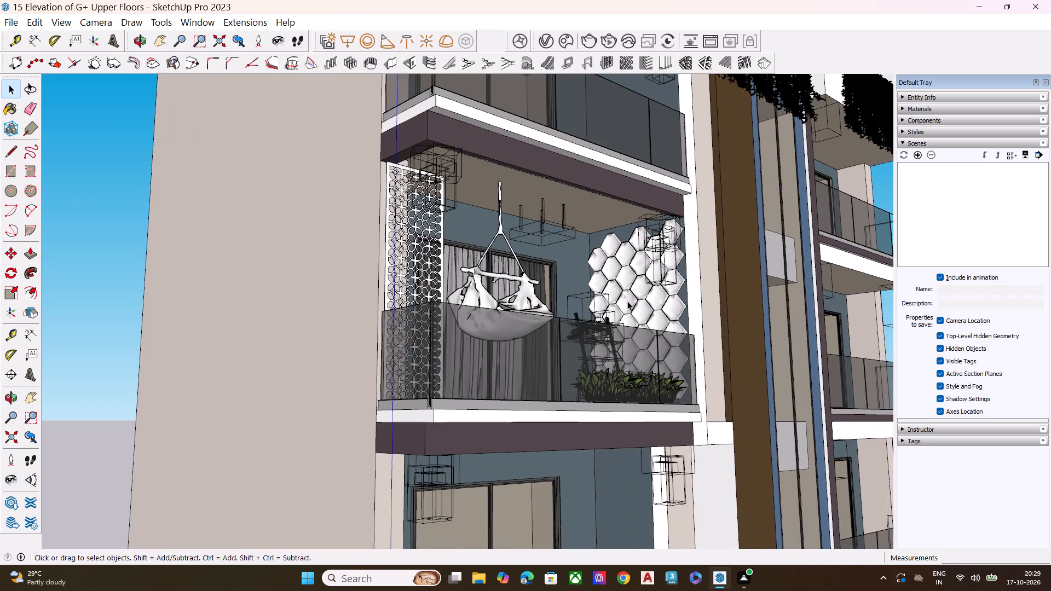
middle_click_drag(627, 302, 633, 321)
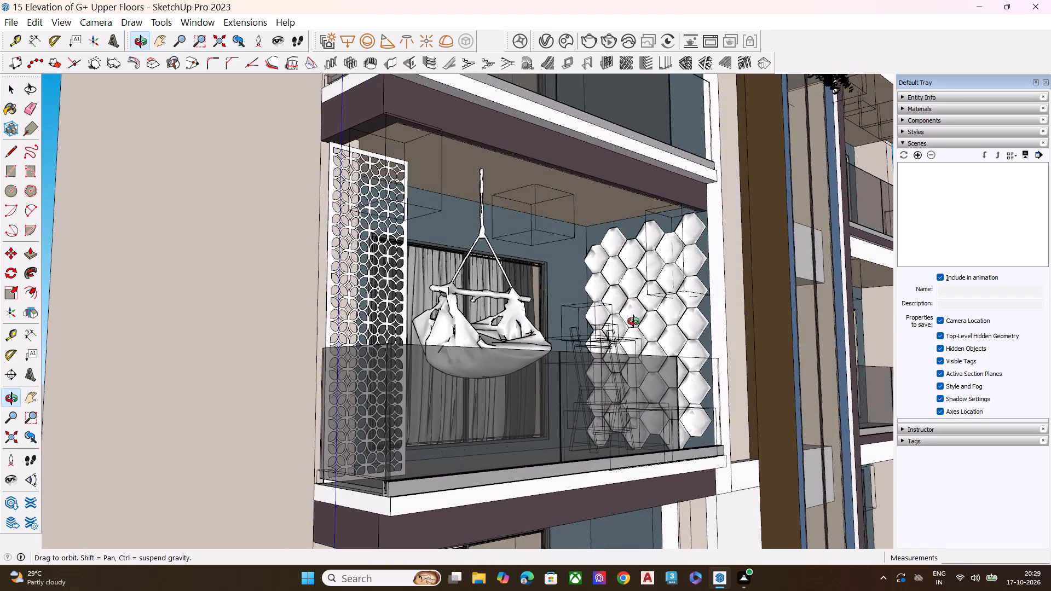
middle_click_drag(633, 321, 631, 317)
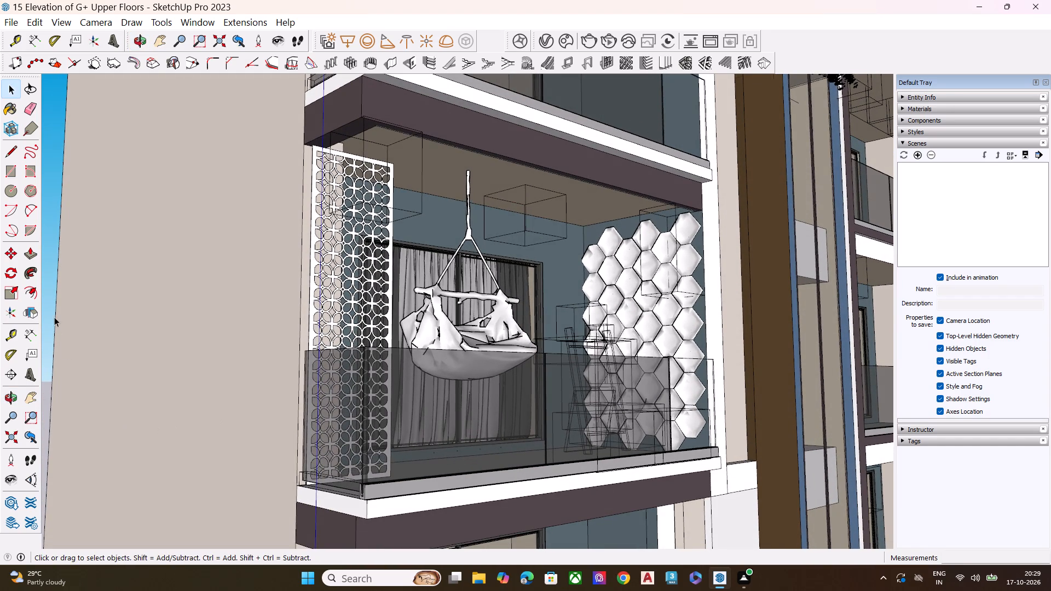
left_click(45, 294)
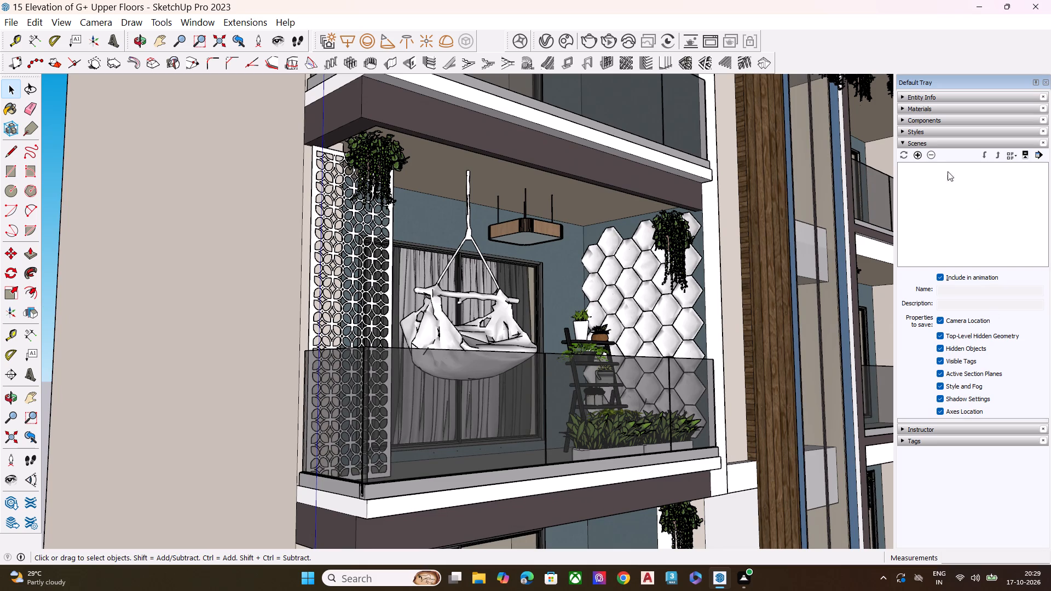
left_click(916, 155)
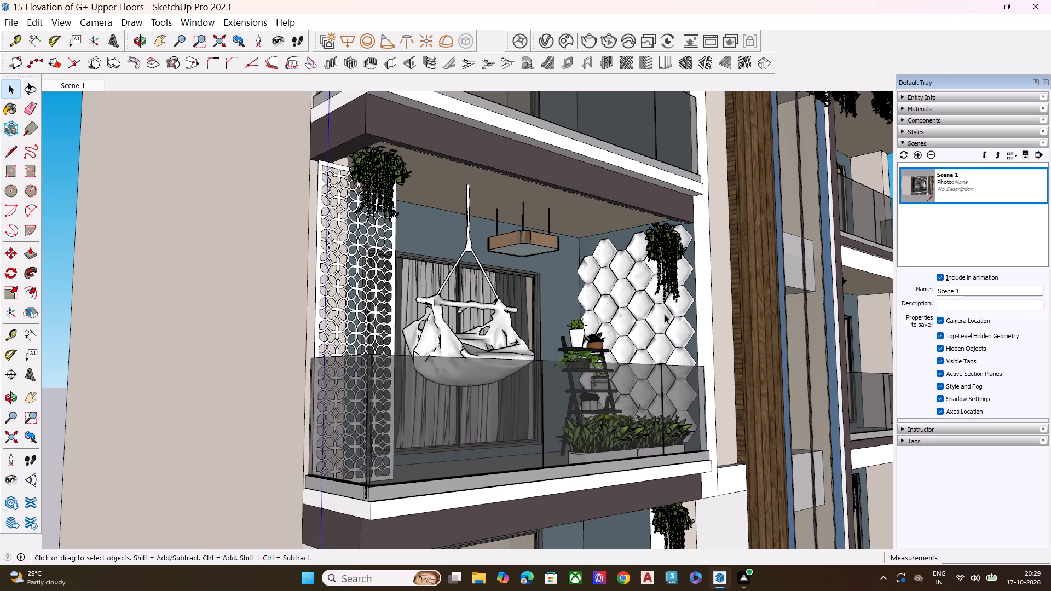
Stretch the swing chair downward from its bottom to about 1.12 of its height, keeping its top fixed, and deselect it.
middle_click_drag(646, 328, 560, 344)
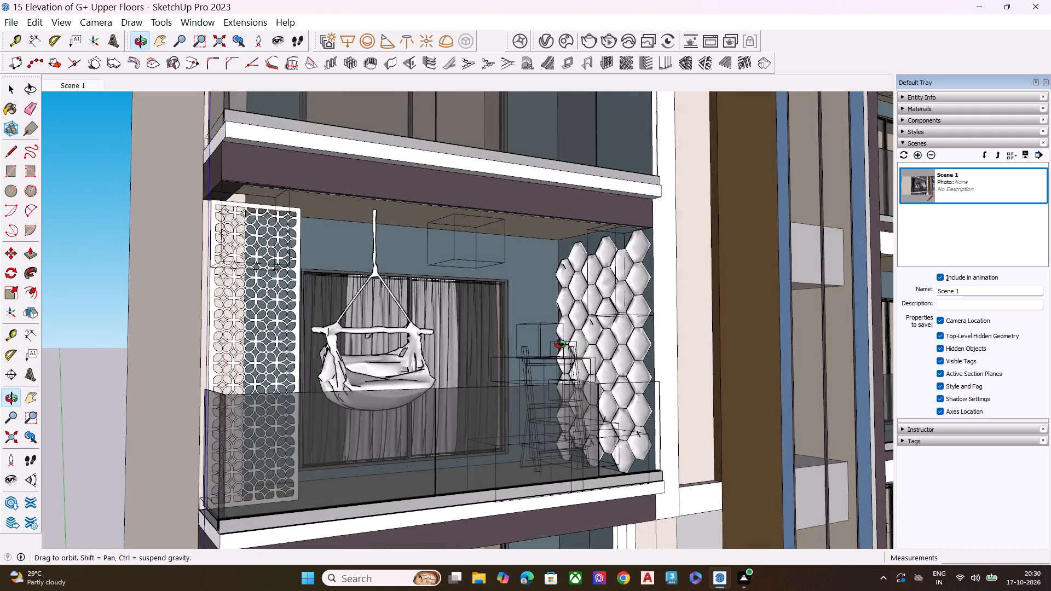
middle_click_drag(560, 344, 451, 344)
scroll(614, 320, "down", 9)
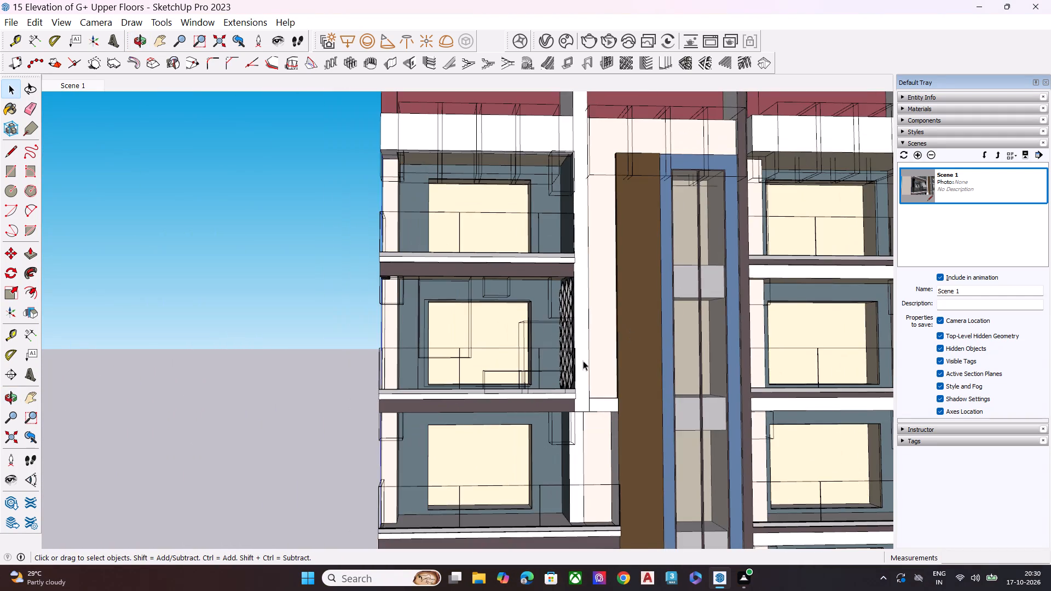
scroll(399, 351, "up", 7)
middle_click_drag(673, 351, 563, 367)
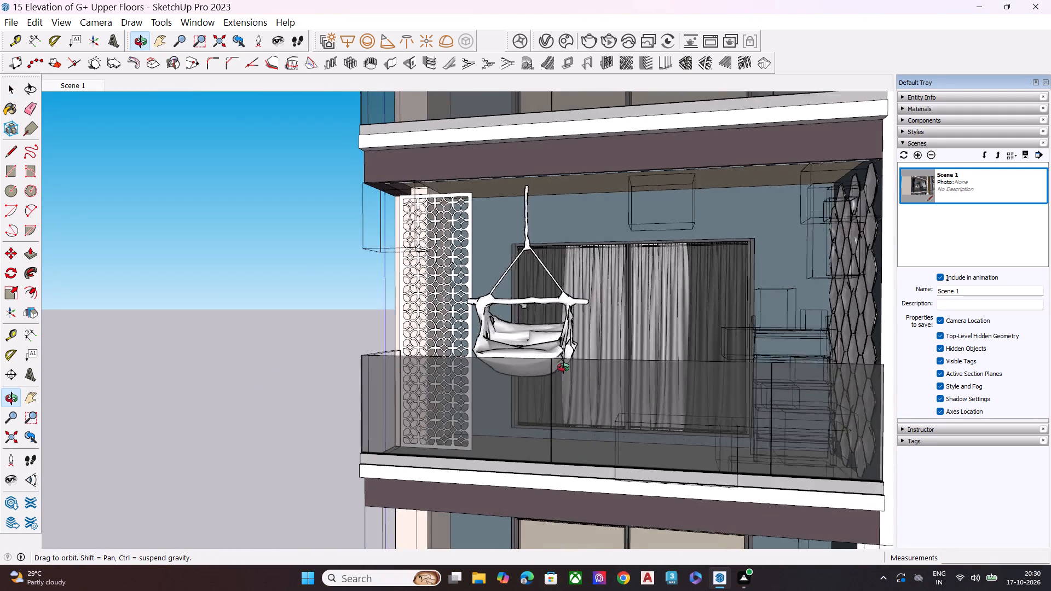
middle_click_drag(563, 367, 447, 365)
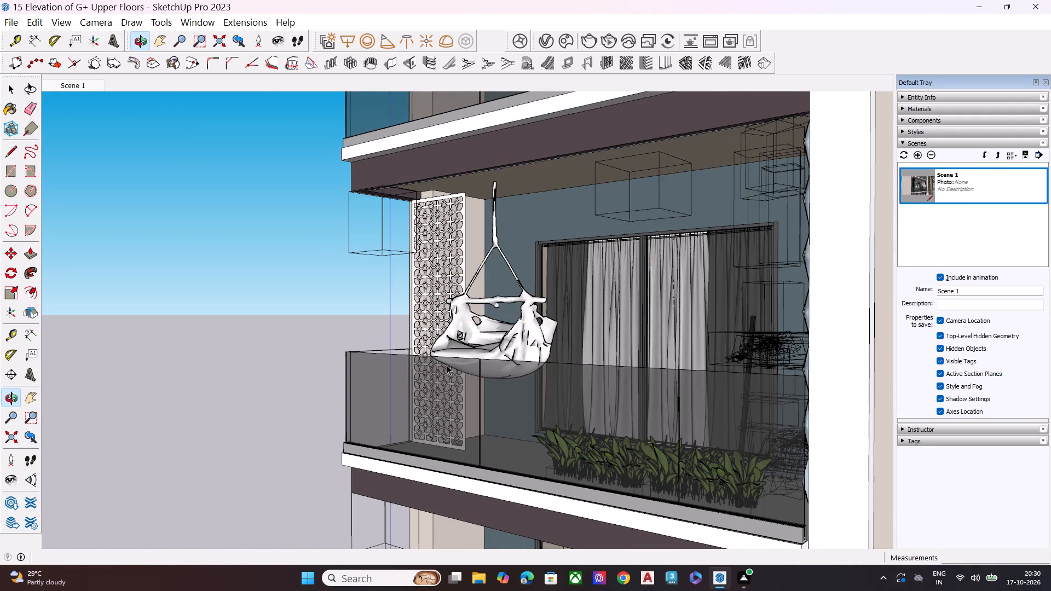
middle_click_drag(504, 356, 525, 400)
scroll(522, 388, "up", 4)
scroll(518, 362, "down", 1)
scroll(518, 362, "up", 1)
left_click(516, 362)
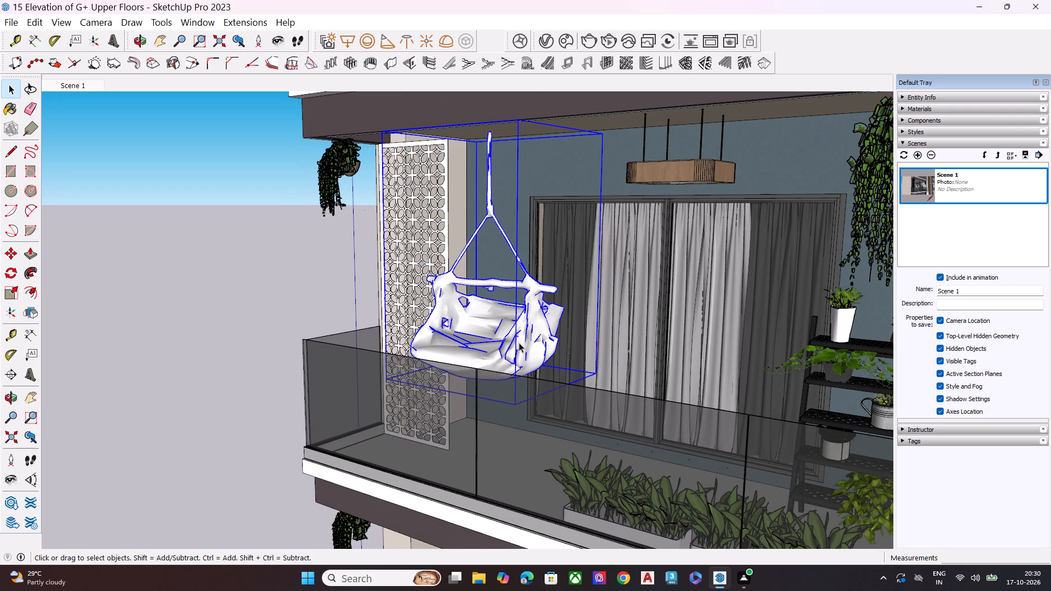
key("s")
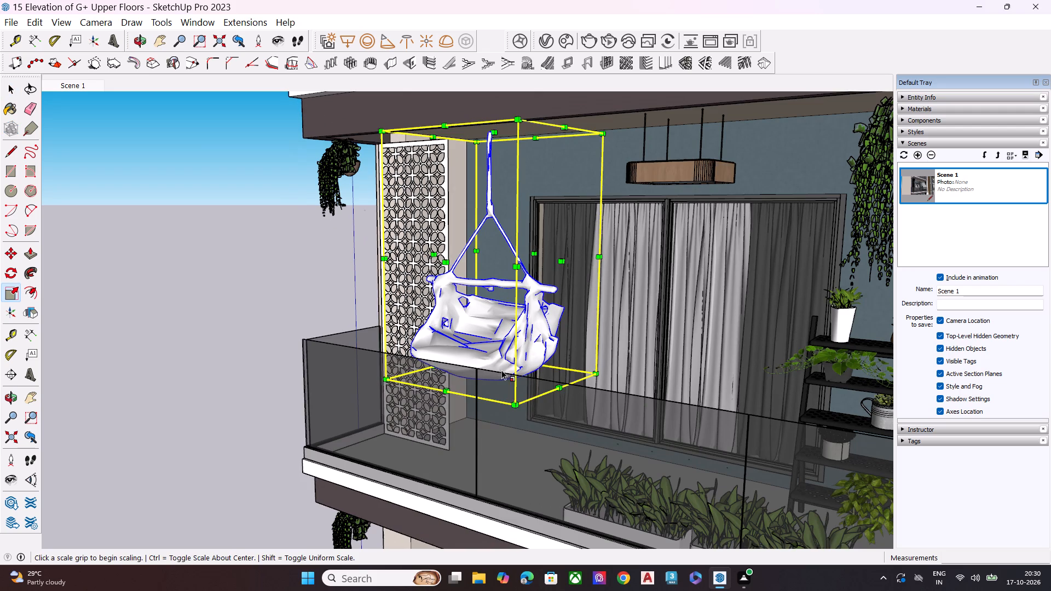
left_click(490, 377)
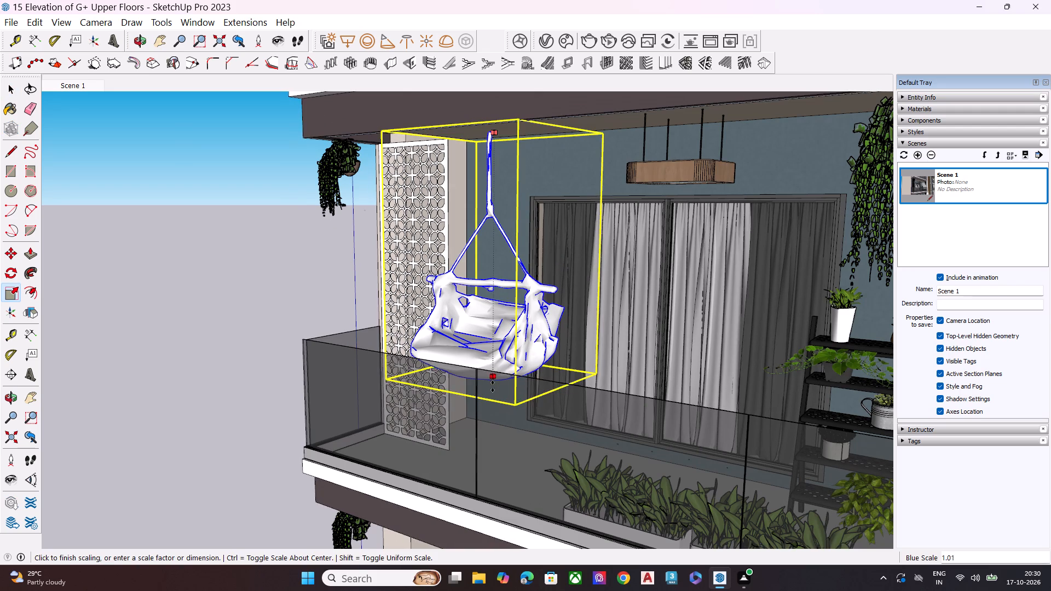
left_click(493, 404)
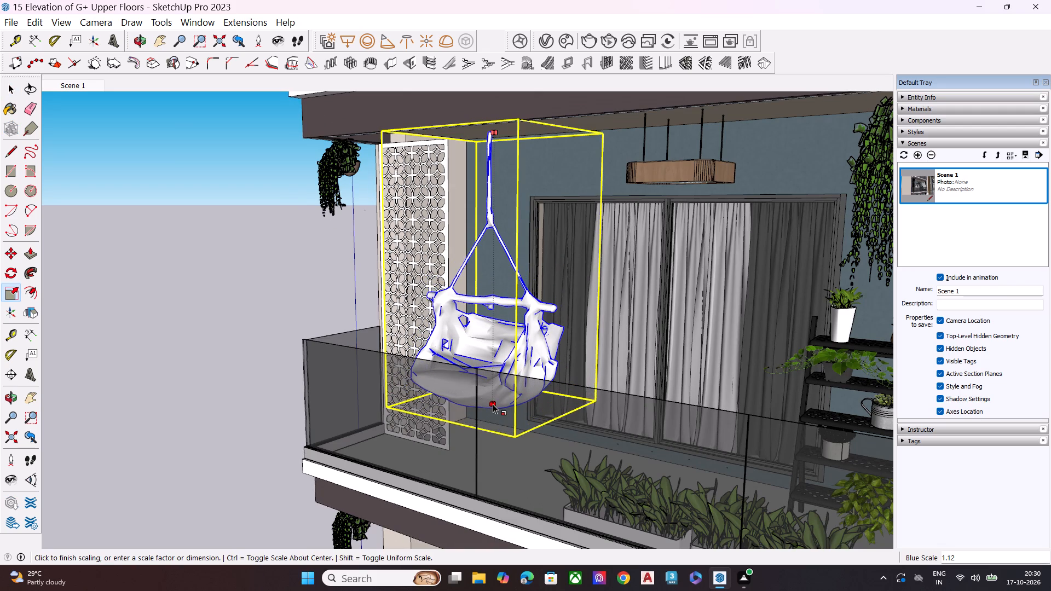
left_click(253, 328)
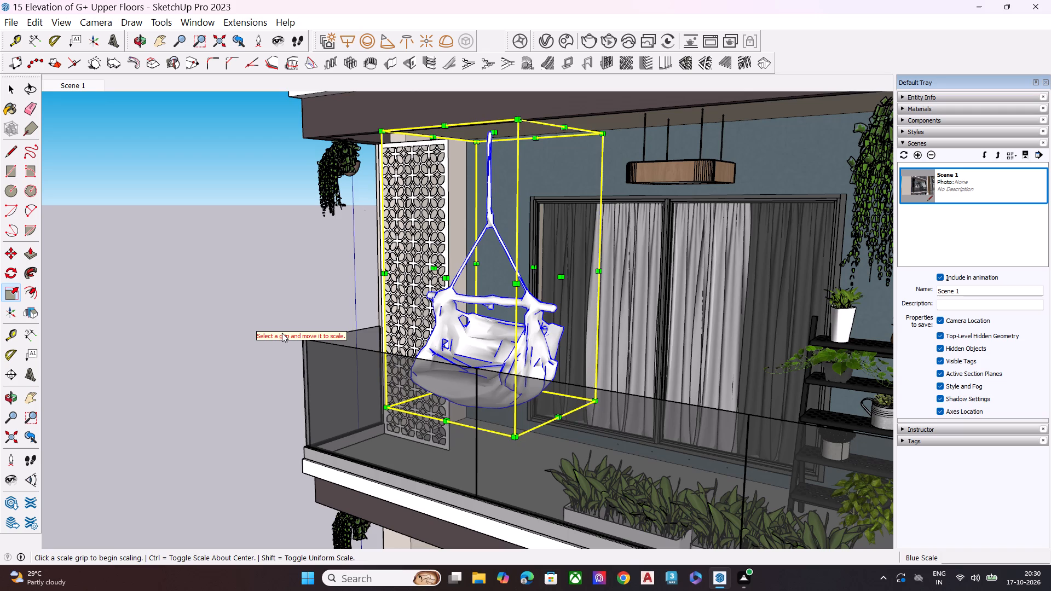
key("space")
left_click(282, 333)
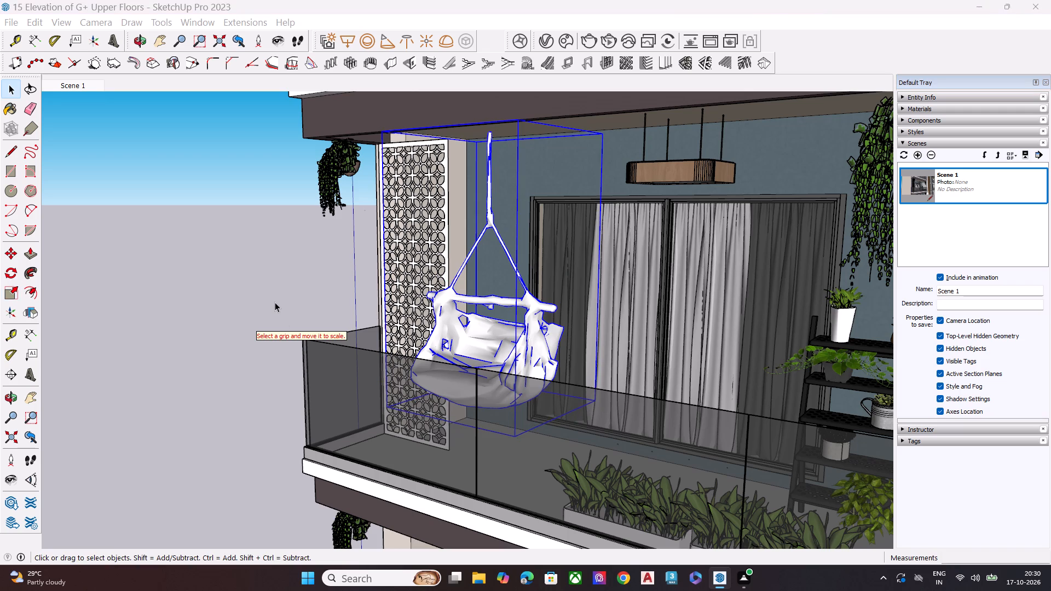
left_click(275, 302)
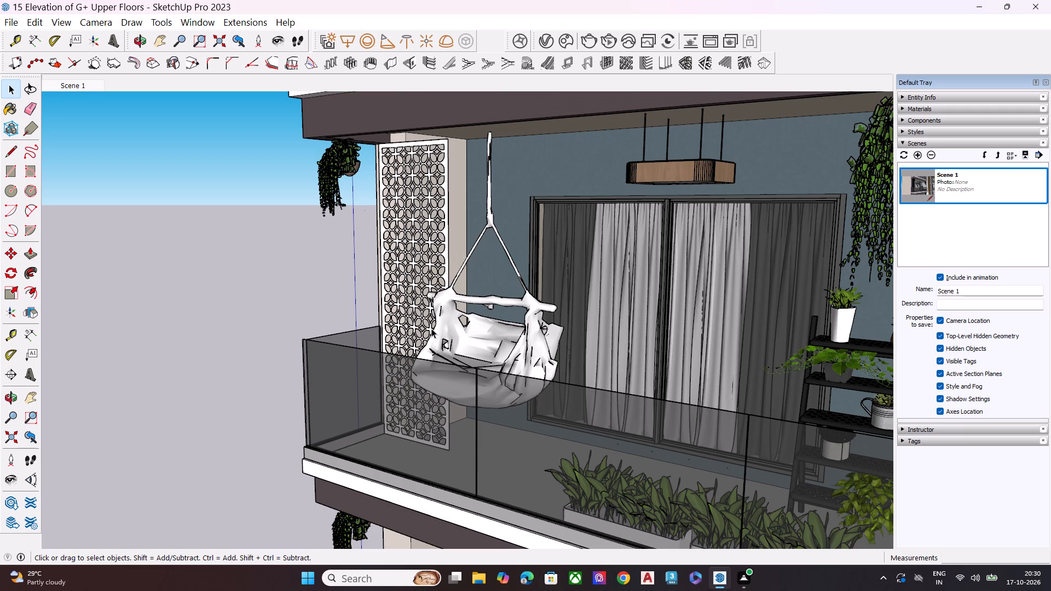
Examine the lengthened swing chair and the furnished balcony's overall arrangement from both sides and the front.
scroll(431, 328, "up", 1)
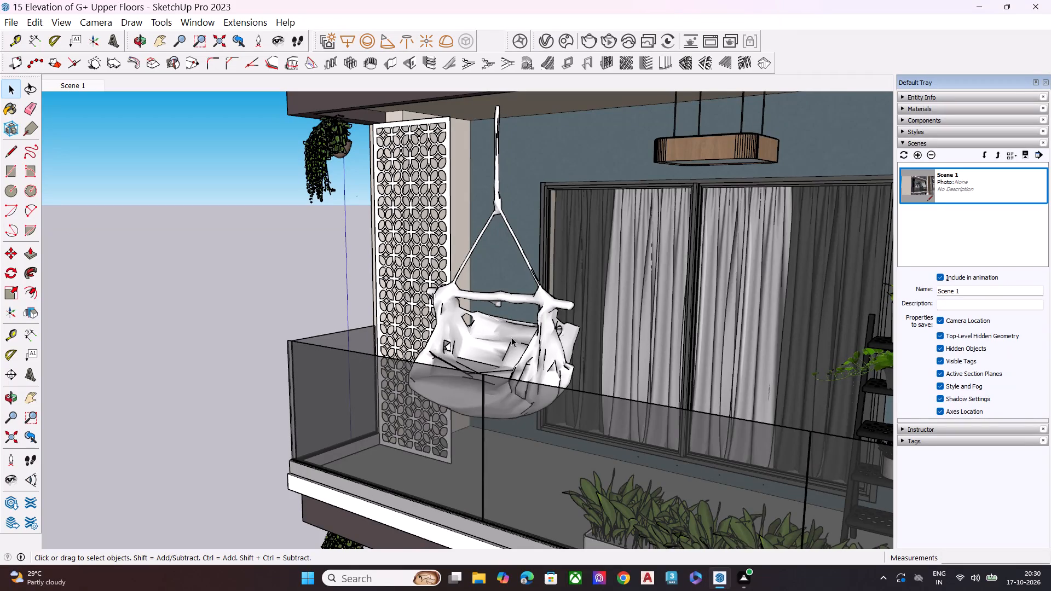
scroll(252, 331, "down", 4)
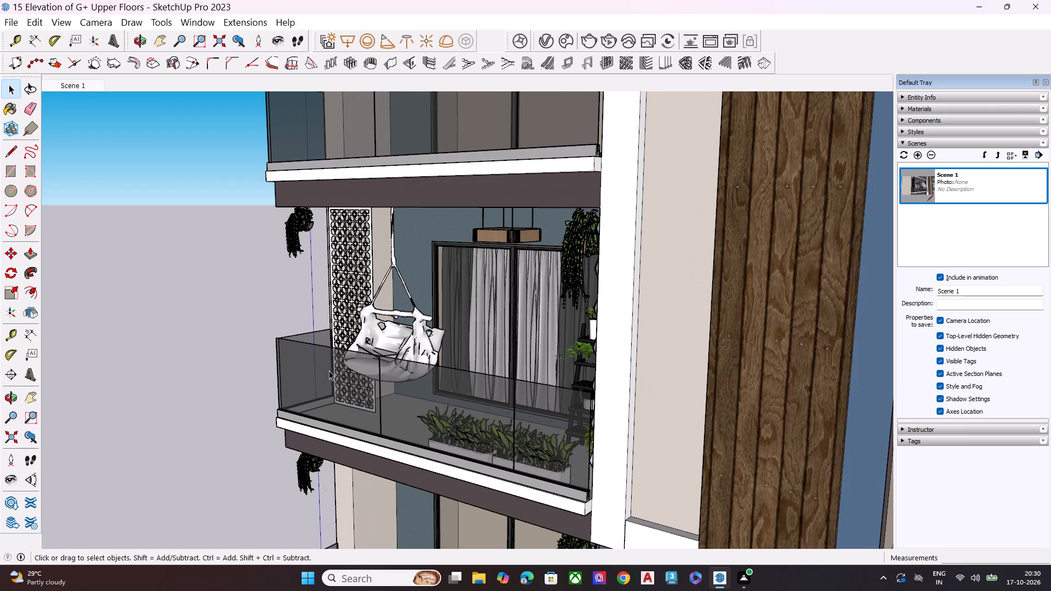
middle_click_drag(329, 370, 386, 335)
left_click(193, 361)
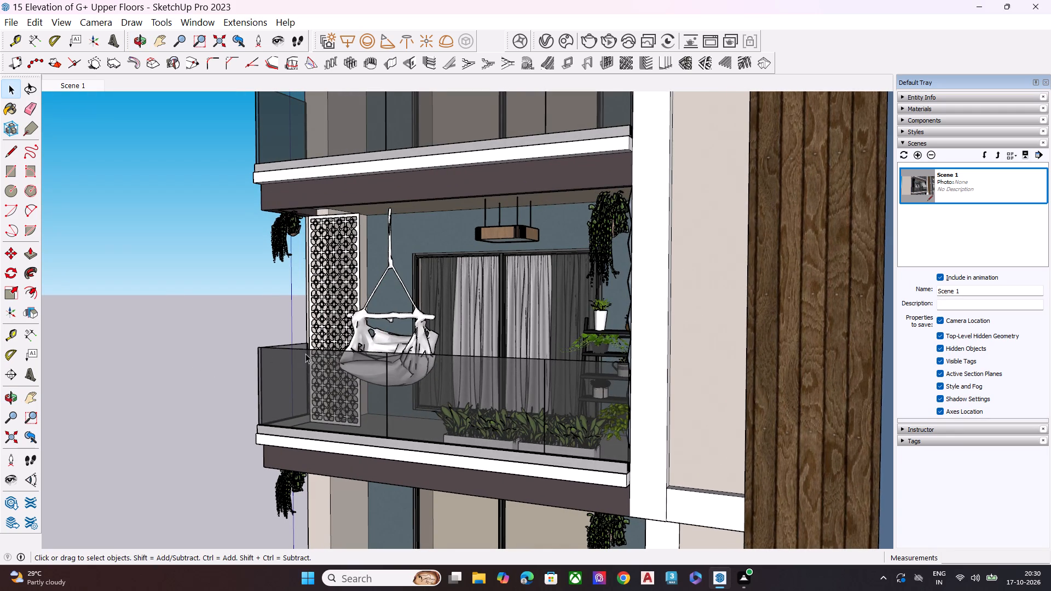
middle_click_drag(312, 357, 581, 368)
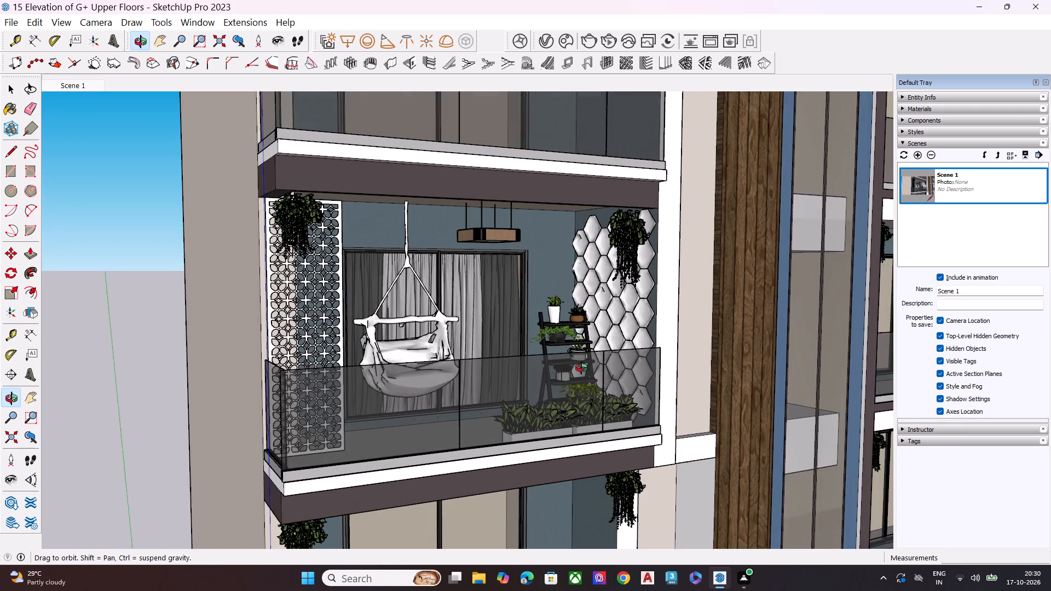
middle_click_drag(581, 368, 605, 349)
scroll(459, 313, "up", 2)
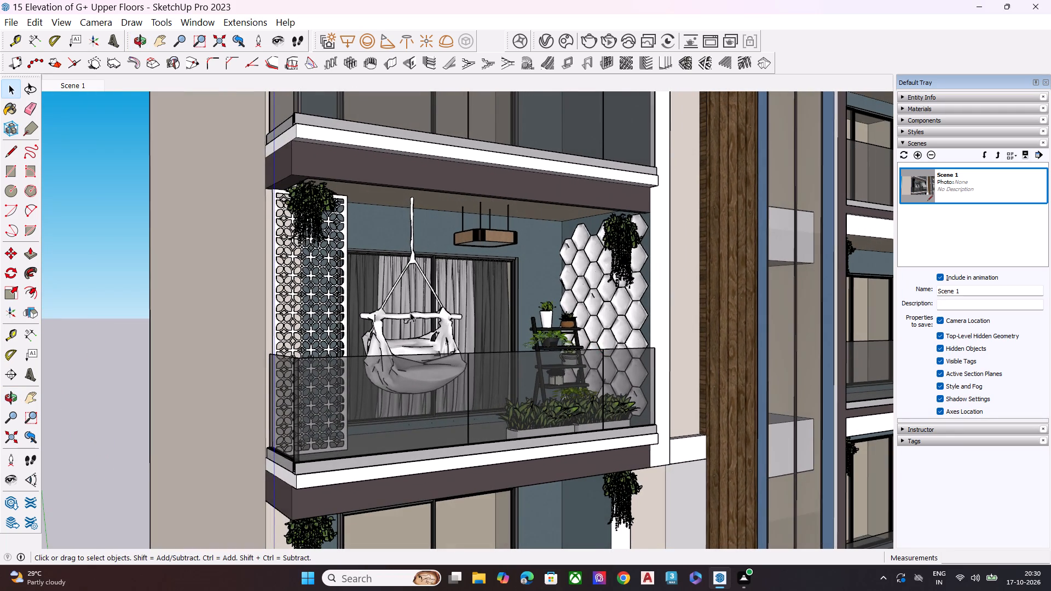
scroll(410, 312, "up", 5)
middle_click_drag(542, 340, 424, 352)
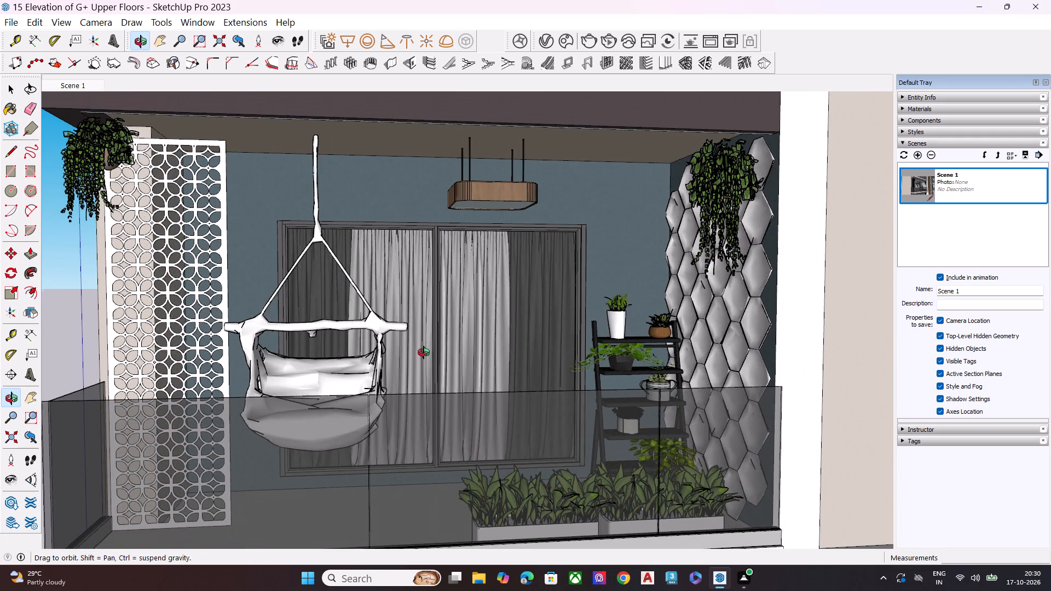
middle_click_drag(424, 352, 393, 357)
scroll(454, 314, "down", 3)
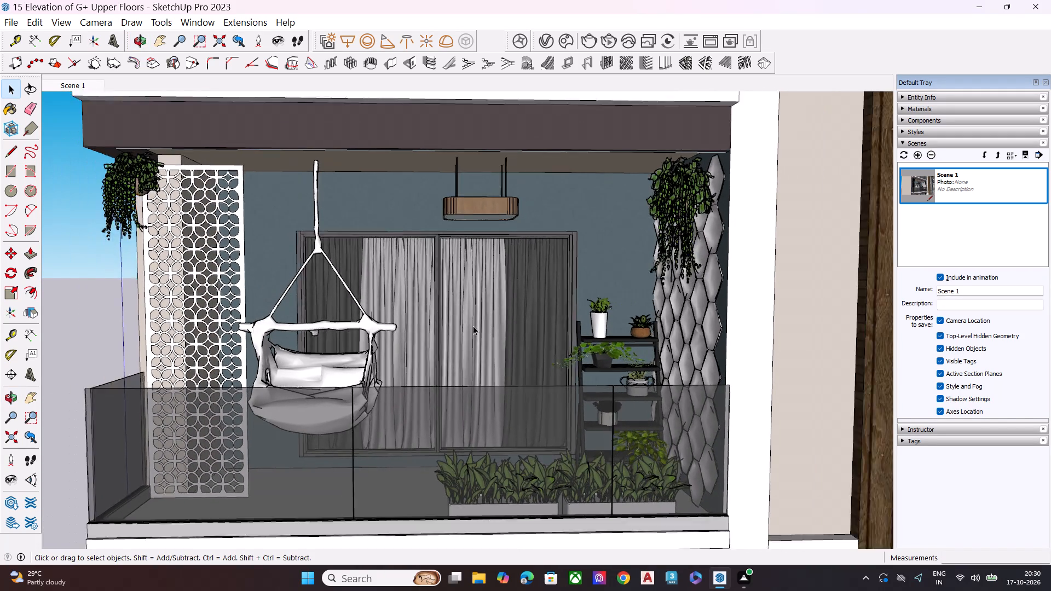
scroll(473, 326, "down", 3)
middle_click_drag(403, 364, 391, 353)
scroll(393, 331, "up", 3)
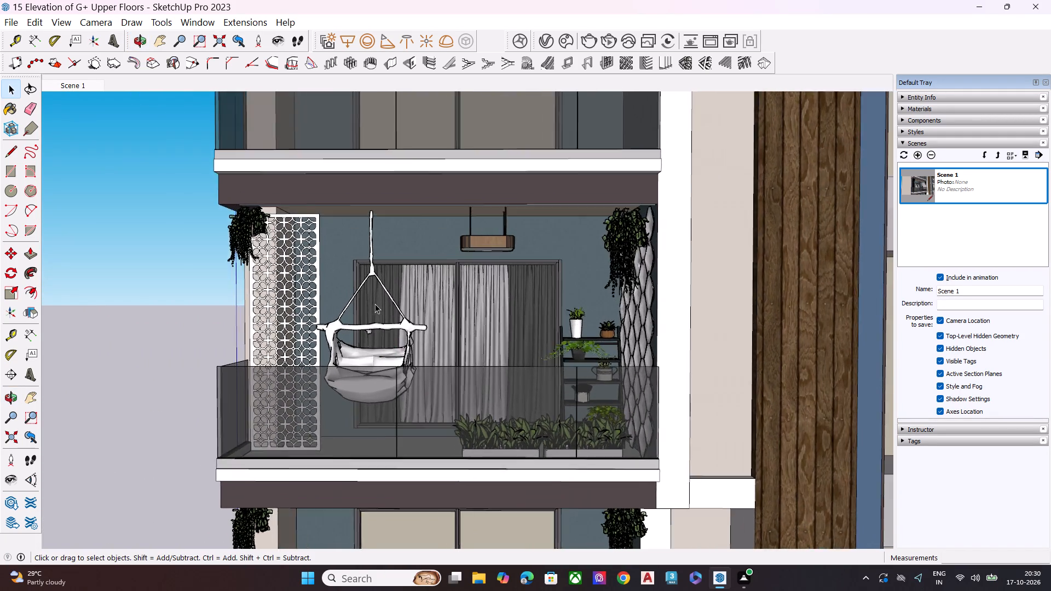
Add a second scene with the furnished balcony framed close up from the front, all its furniture and plants in view.
middle_click_drag(421, 320, 426, 317)
scroll(466, 309, "up", 1)
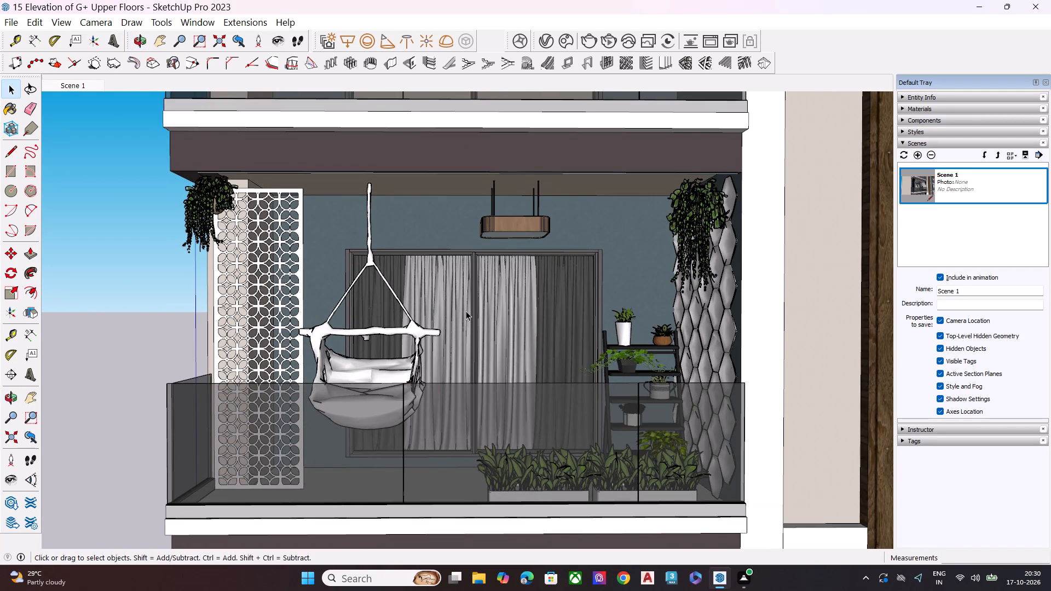
key("h")
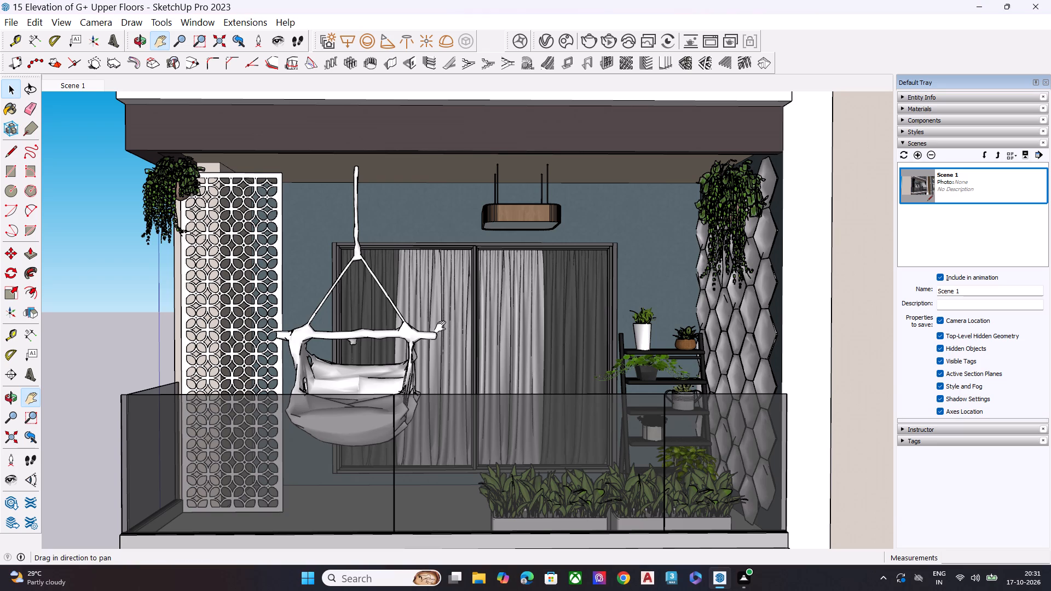
left_click(529, 360)
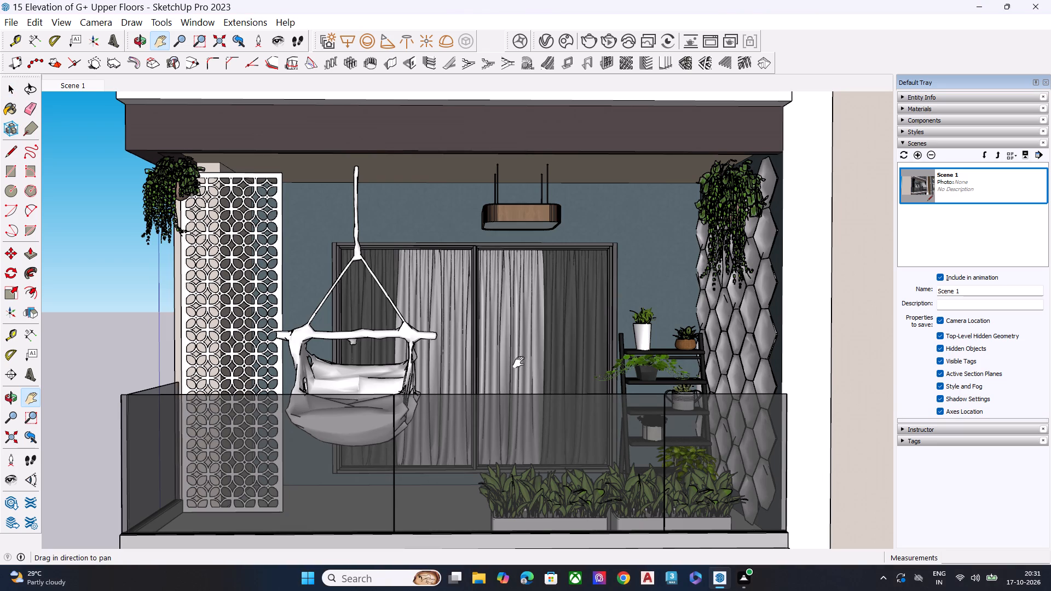
scroll(493, 378, "up", 1)
scroll(493, 378, "down", 1)
middle_click_drag(492, 381, 493, 367)
scroll(443, 309, "down", 4)
scroll(443, 309, "up", 1)
scroll(443, 309, "down", 1)
middle_click_drag(471, 345, 471, 369)
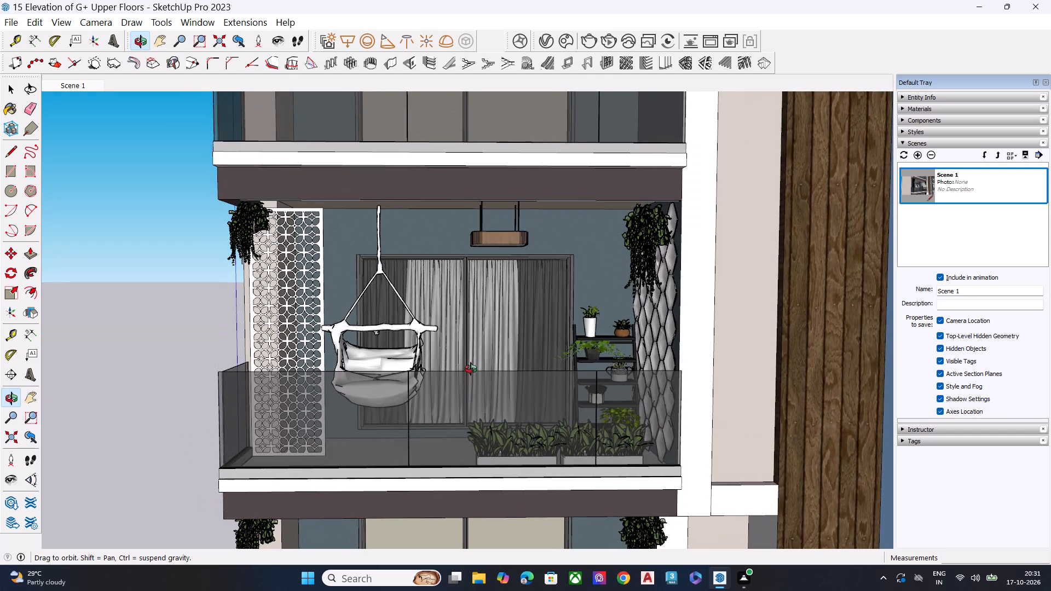
middle_click_drag(471, 369, 471, 364)
scroll(457, 354, "up", 1)
scroll(457, 354, "down", 1)
scroll(457, 354, "up", 3)
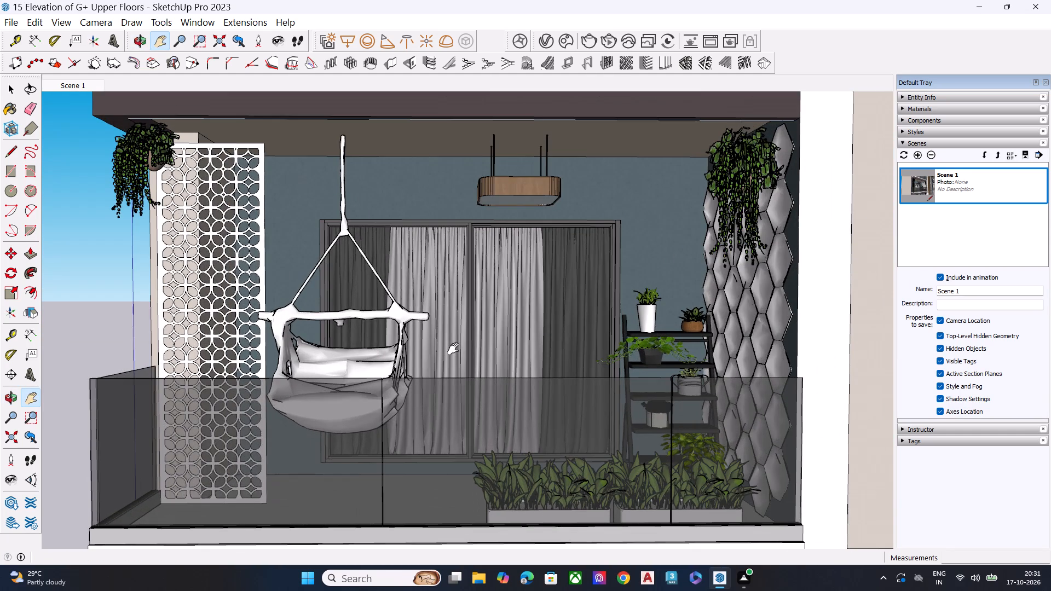
left_click_drag(467, 358, 436, 362)
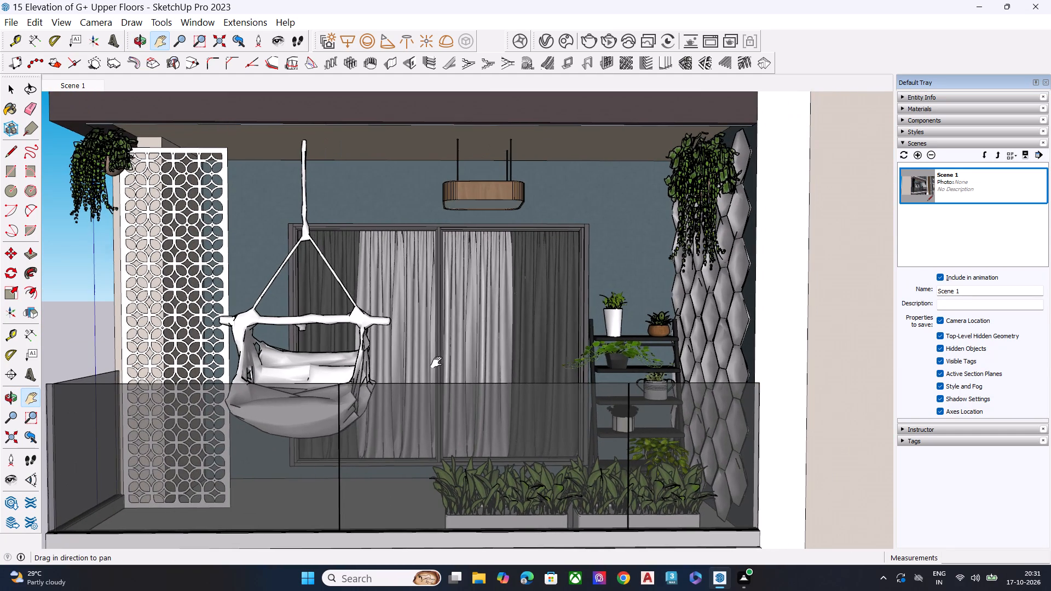
left_click_drag(436, 362, 458, 360)
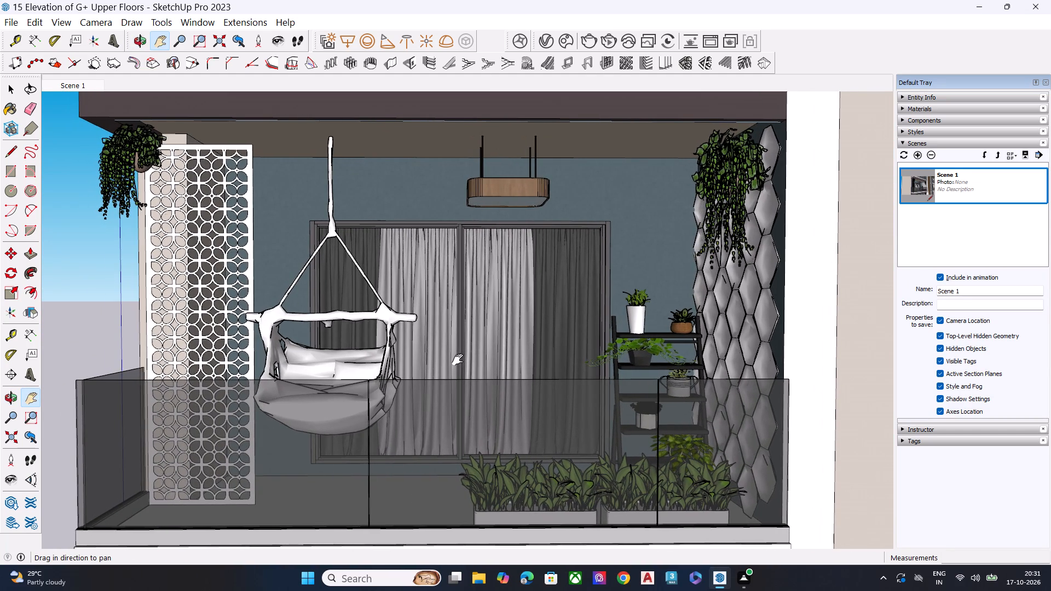
key("space")
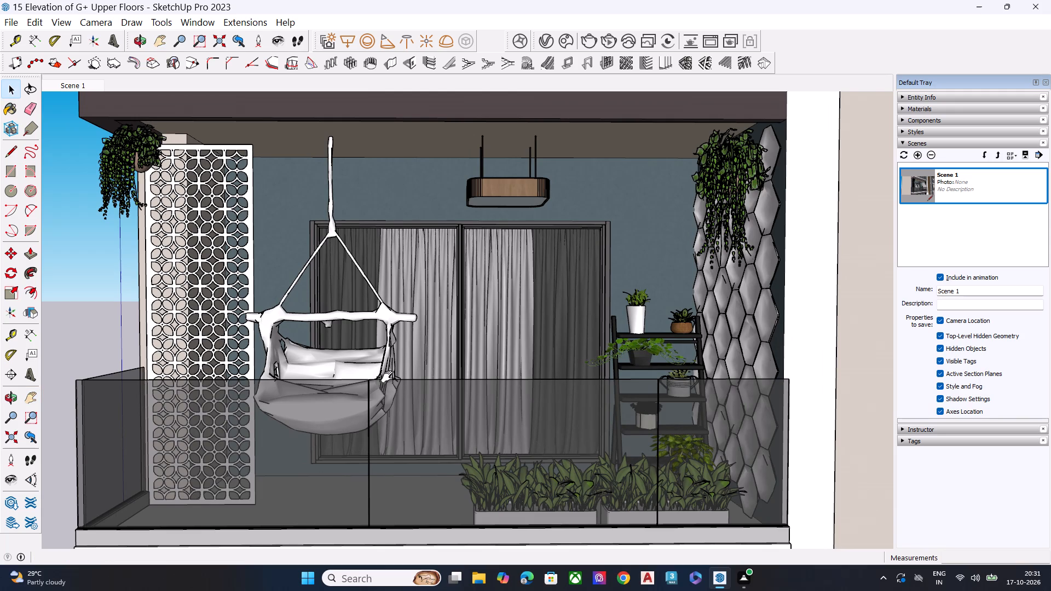
left_click(78, 317)
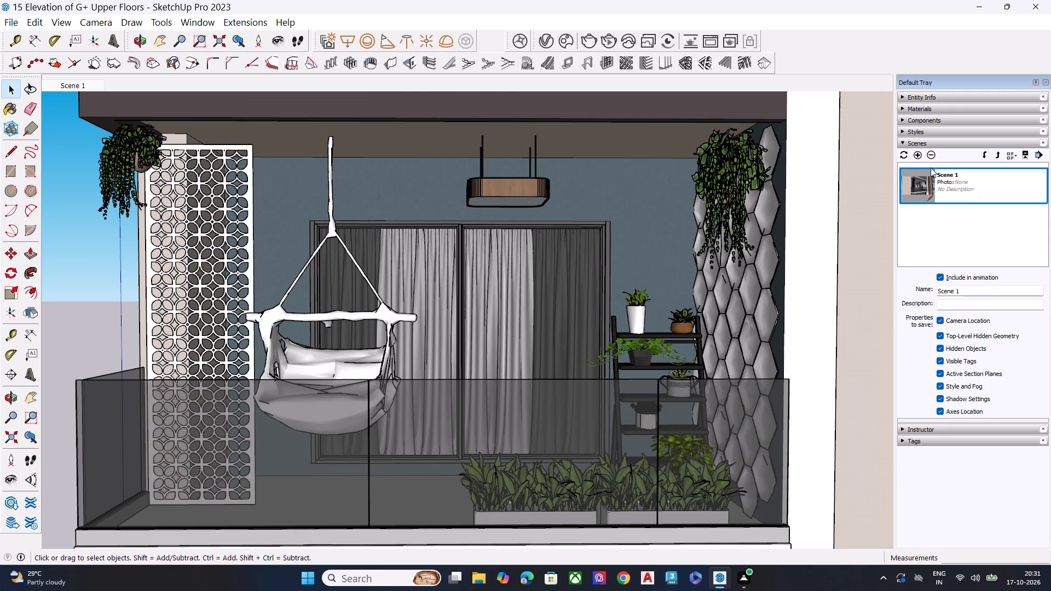
left_click(916, 156)
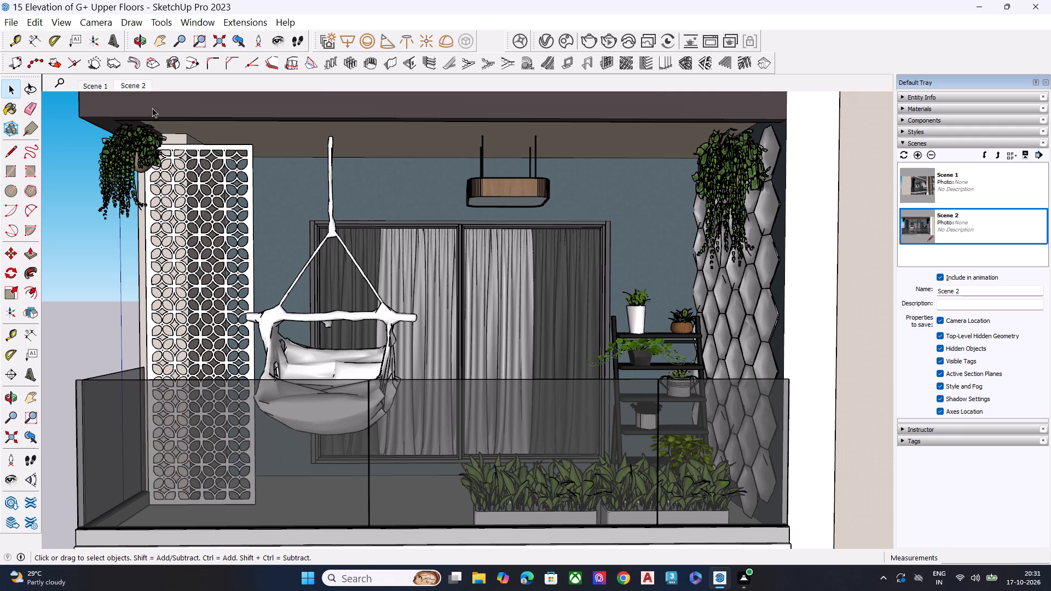
Compare the two saved balcony scenes by recalling Scene 1 and returning to Scene 2.
left_click(89, 89)
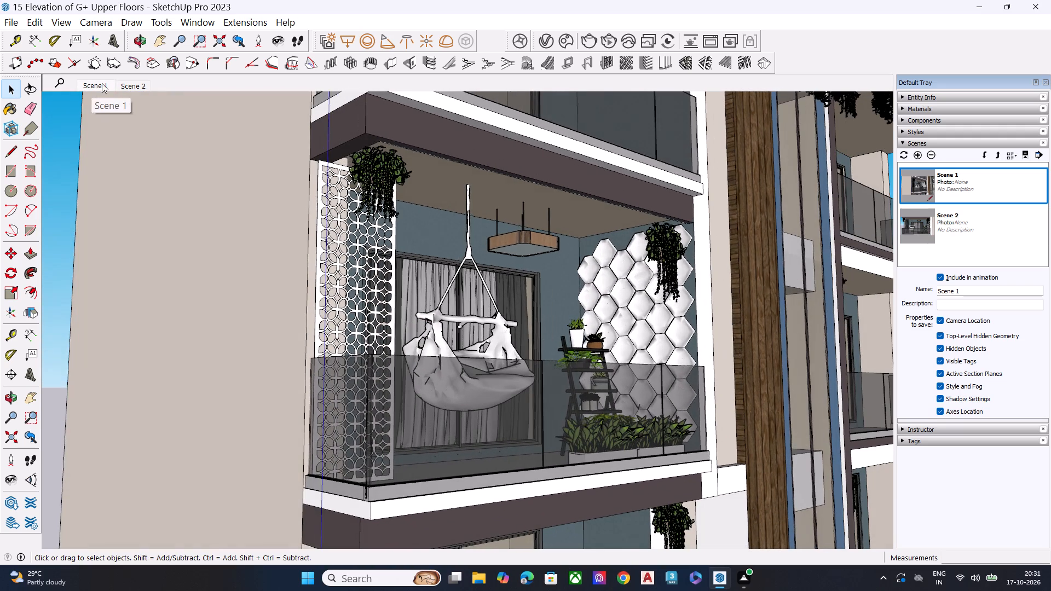
left_click(129, 89)
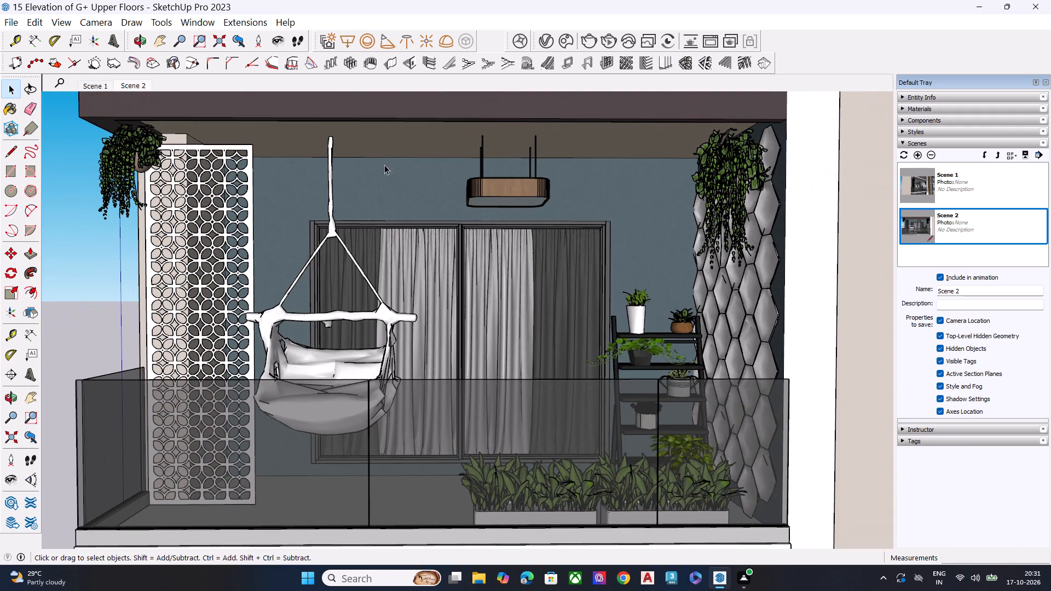
Draw a rectangular door outline about 7' 1" high, rising from the base of the ground-floor entrance wall behind the hanging creepers.
scroll(506, 219, "down", 10)
scroll(363, 327, "down", 10)
scroll(411, 389, "down", 6)
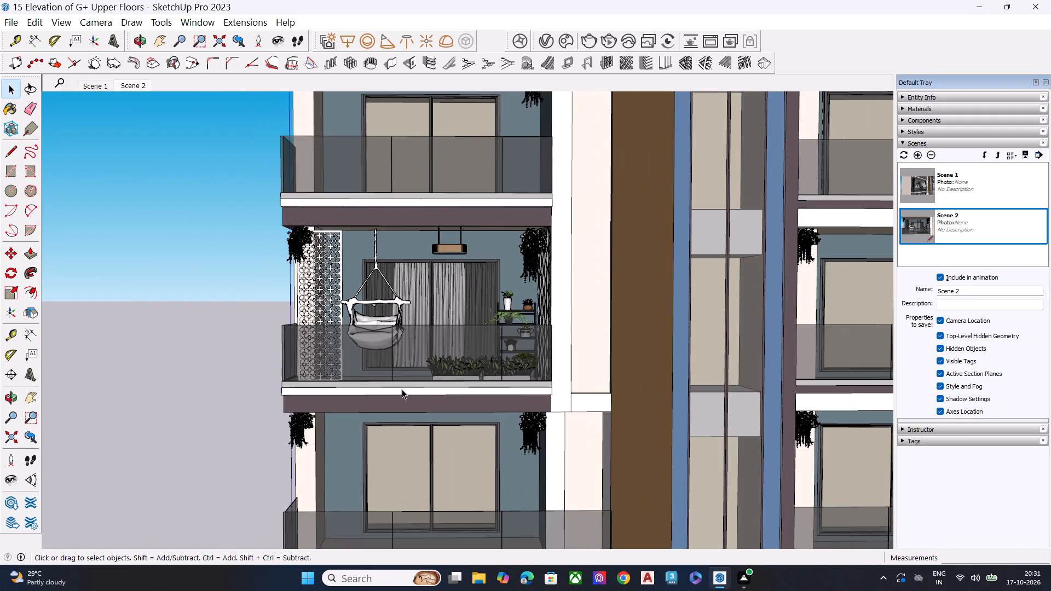
scroll(402, 389, "down", 5)
scroll(402, 389, "up", 1)
scroll(380, 373, "down", 20)
scroll(380, 373, "down", 10)
middle_click_drag(395, 405, 444, 333)
scroll(444, 333, "up", 2)
scroll(409, 327, "down", 3)
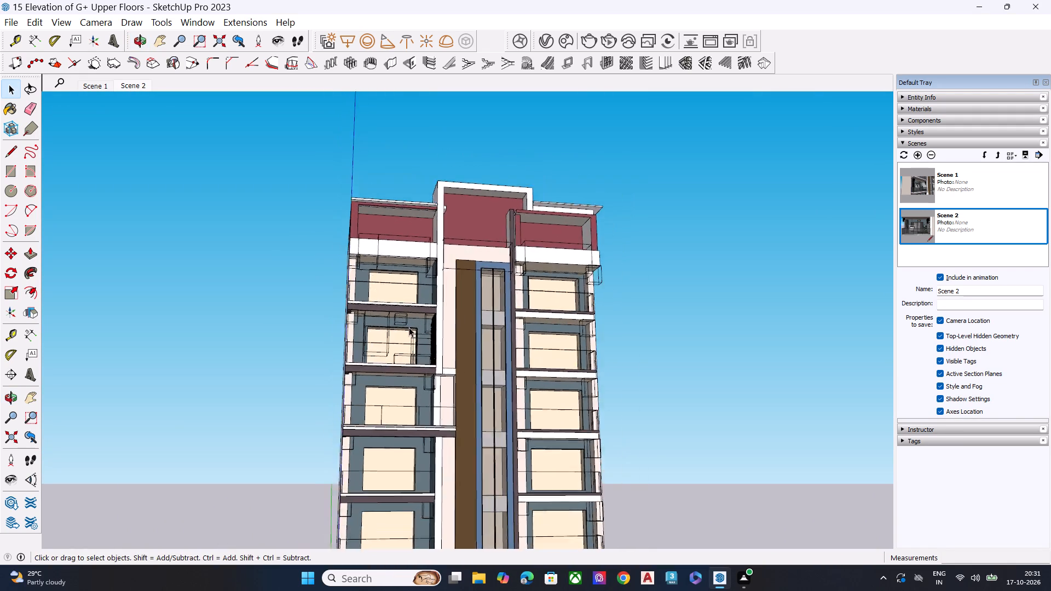
scroll(409, 327, "down", 14)
scroll(437, 391, "up", 7)
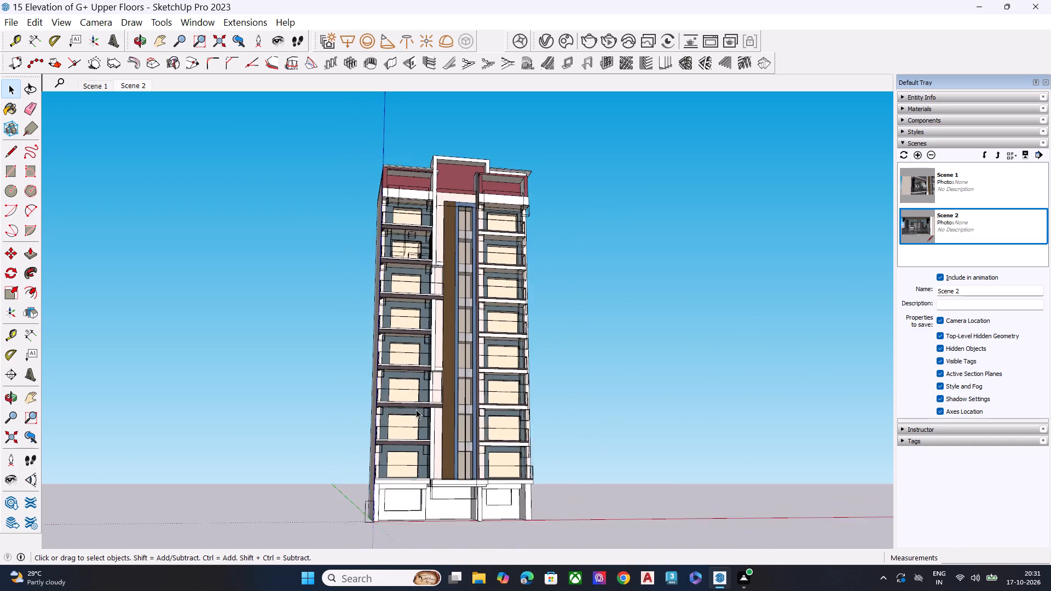
scroll(416, 409, "up", 1)
scroll(386, 397, "down", 4)
scroll(424, 501, "up", 11)
left_click(429, 499)
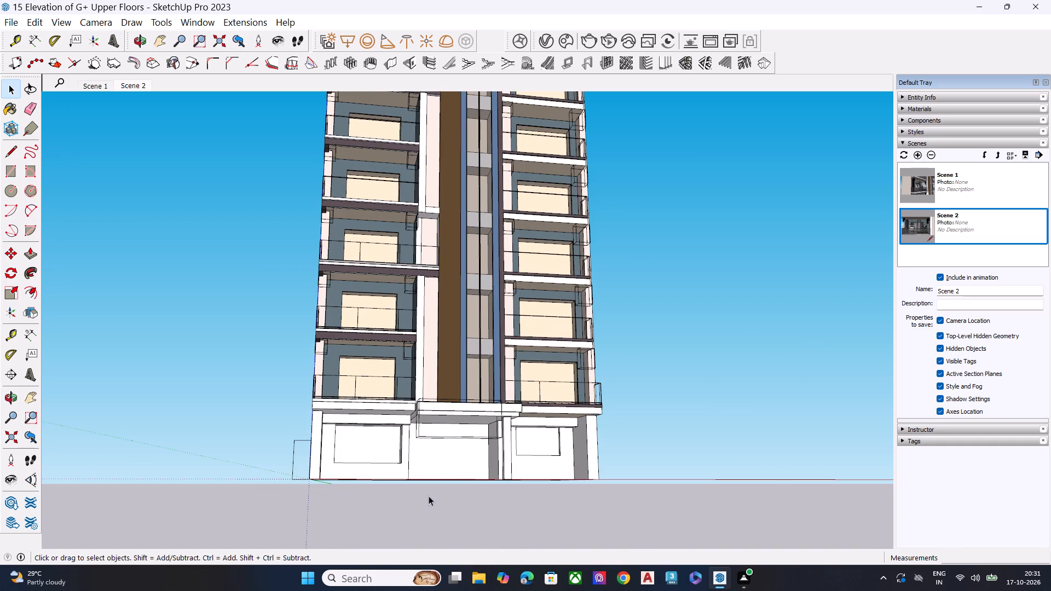
scroll(442, 475, "up", 15)
middle_click_drag(440, 468, 437, 489)
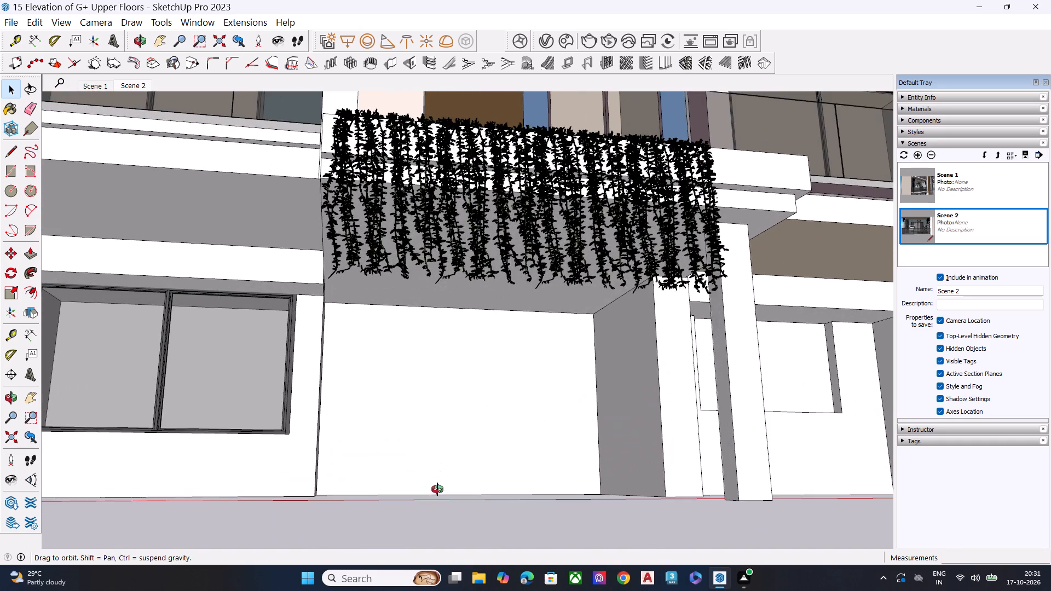
middle_click_drag(437, 489, 435, 396)
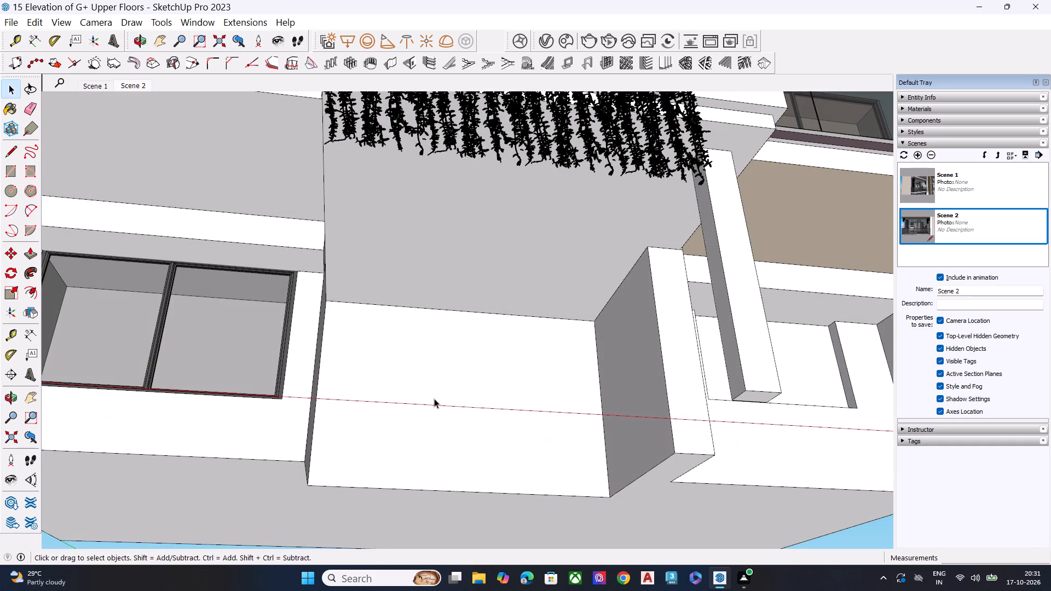
key("space")
type("l")
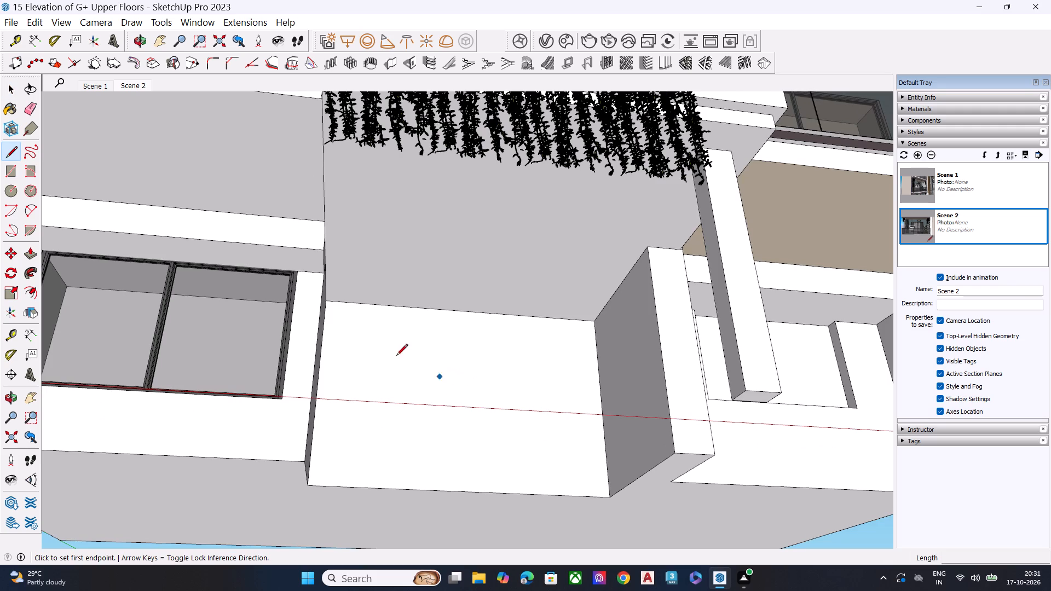
left_click(385, 489)
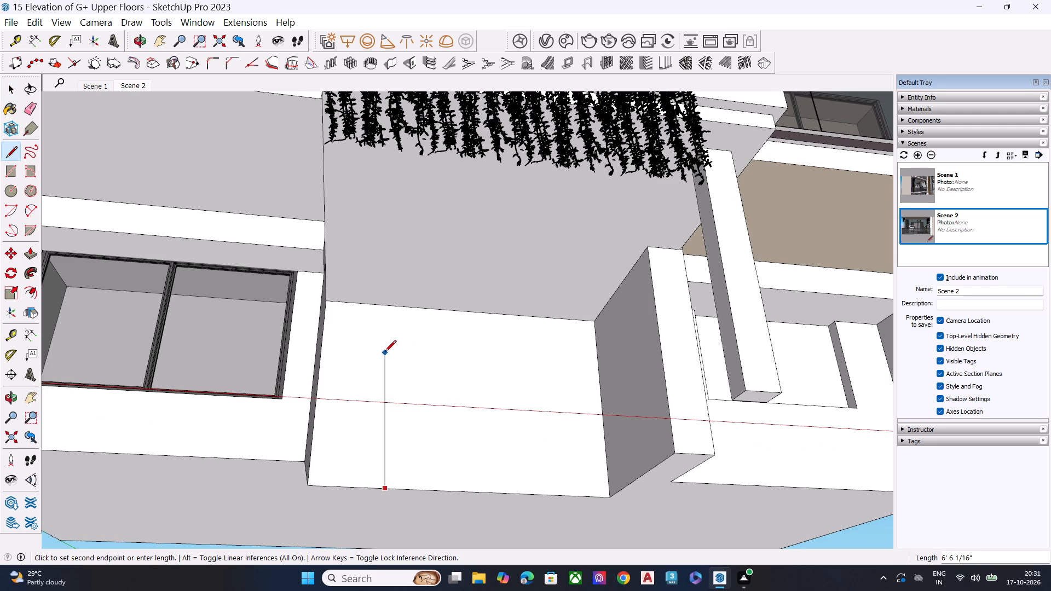
left_click(391, 341)
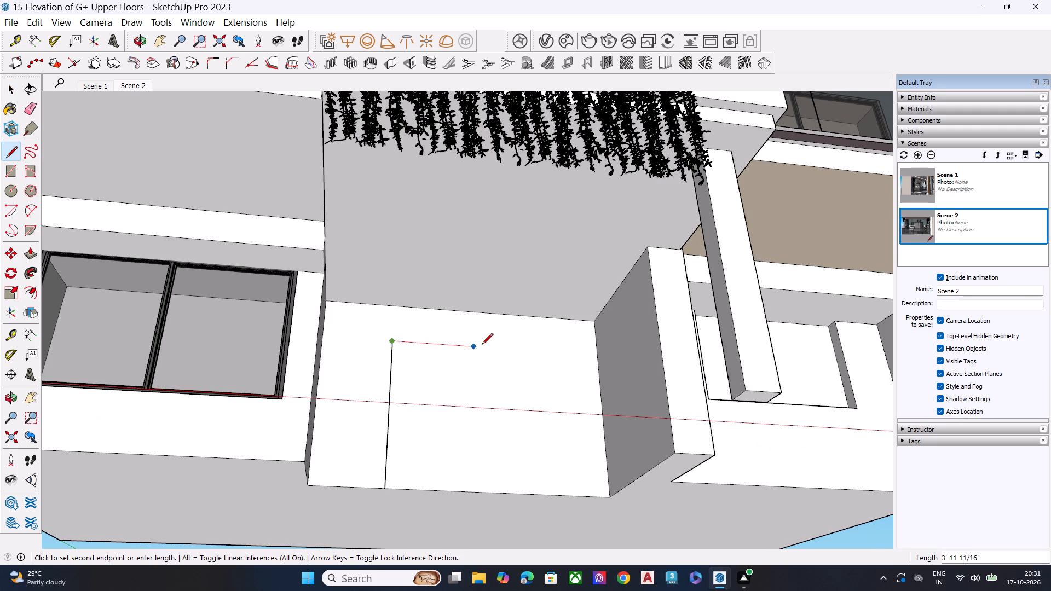
left_click(525, 355)
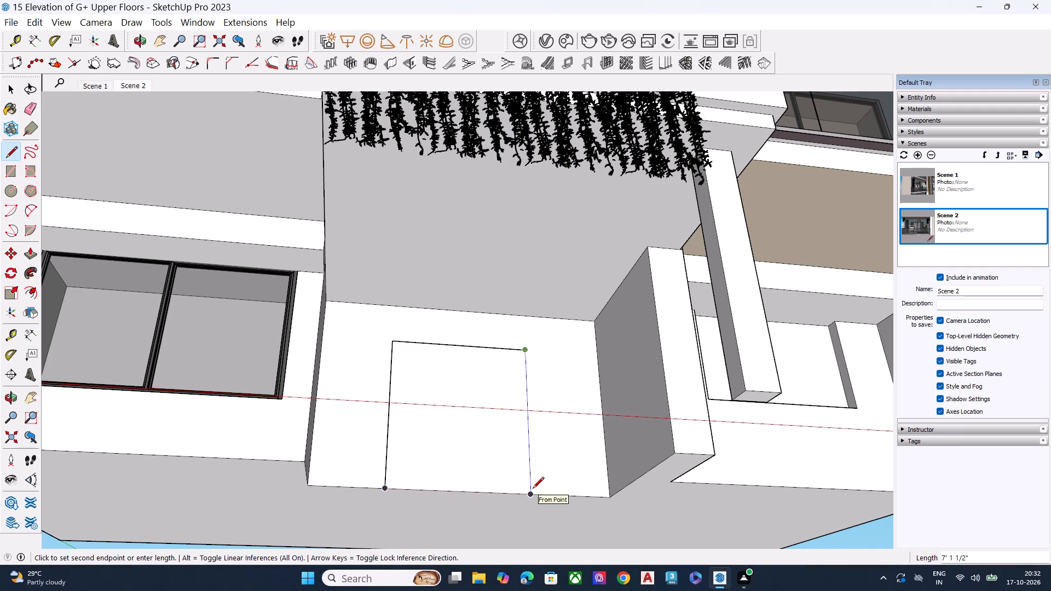
left_click(533, 489)
key("space")
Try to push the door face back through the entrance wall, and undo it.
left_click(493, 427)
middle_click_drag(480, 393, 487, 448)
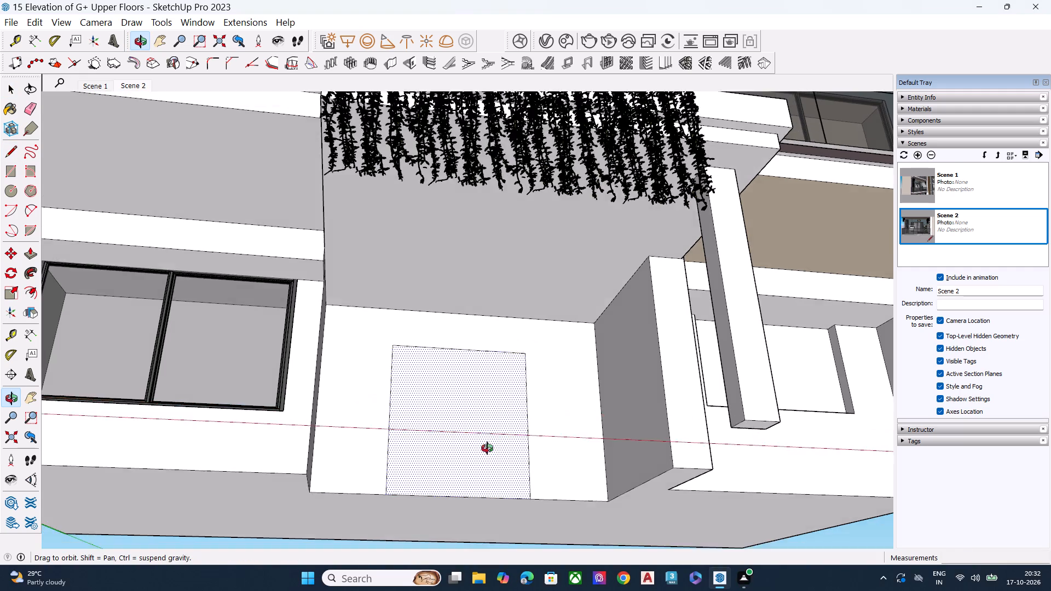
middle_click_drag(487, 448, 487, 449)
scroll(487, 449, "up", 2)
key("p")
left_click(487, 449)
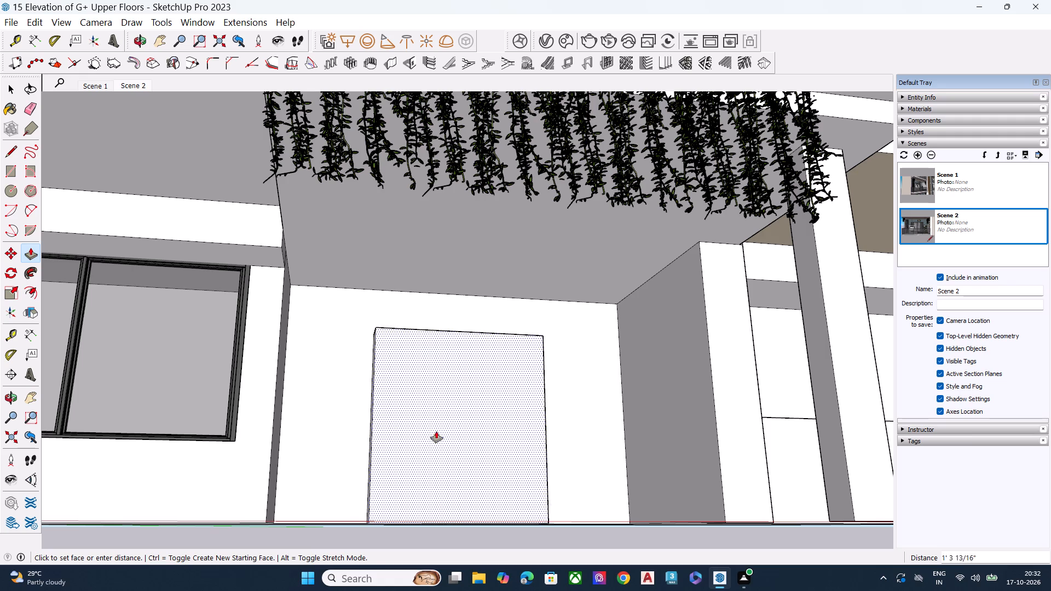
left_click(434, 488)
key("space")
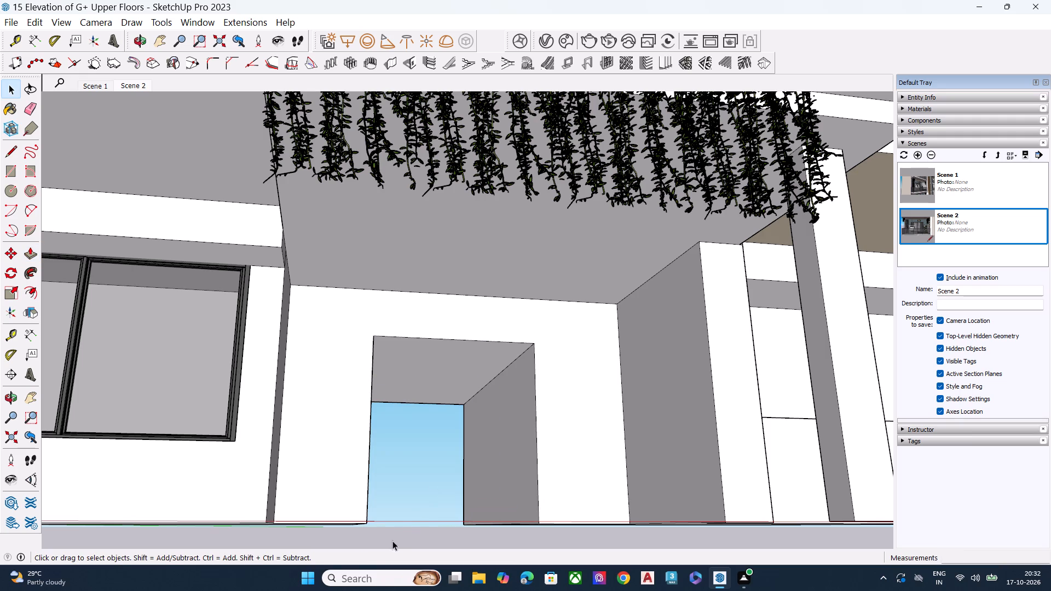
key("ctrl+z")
Push the door face about 5' 11" inward to form a recessed doorway, and deselect it.
left_click(430, 469)
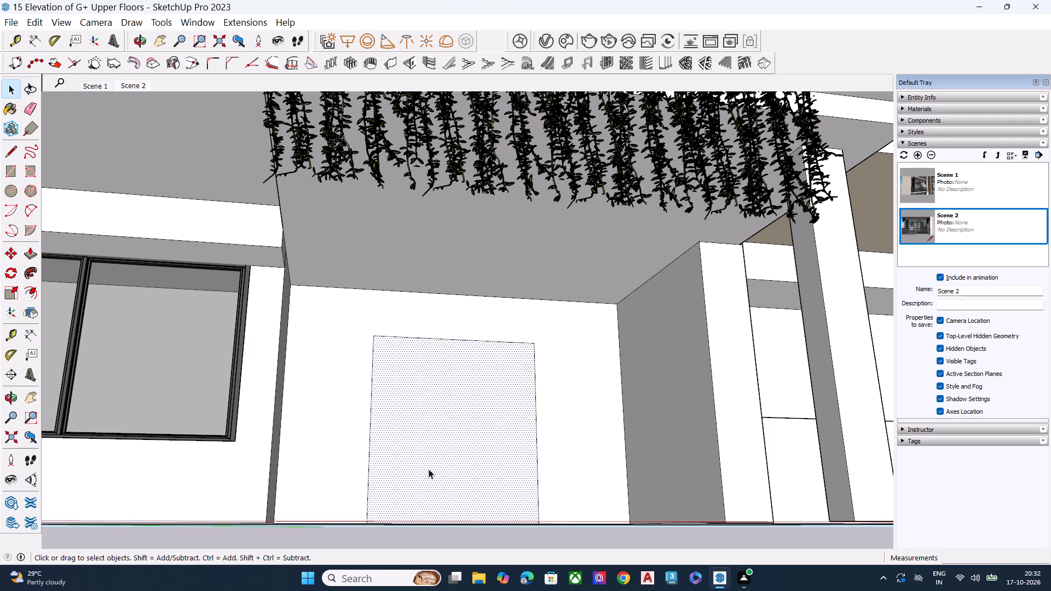
key("p")
left_click(436, 463)
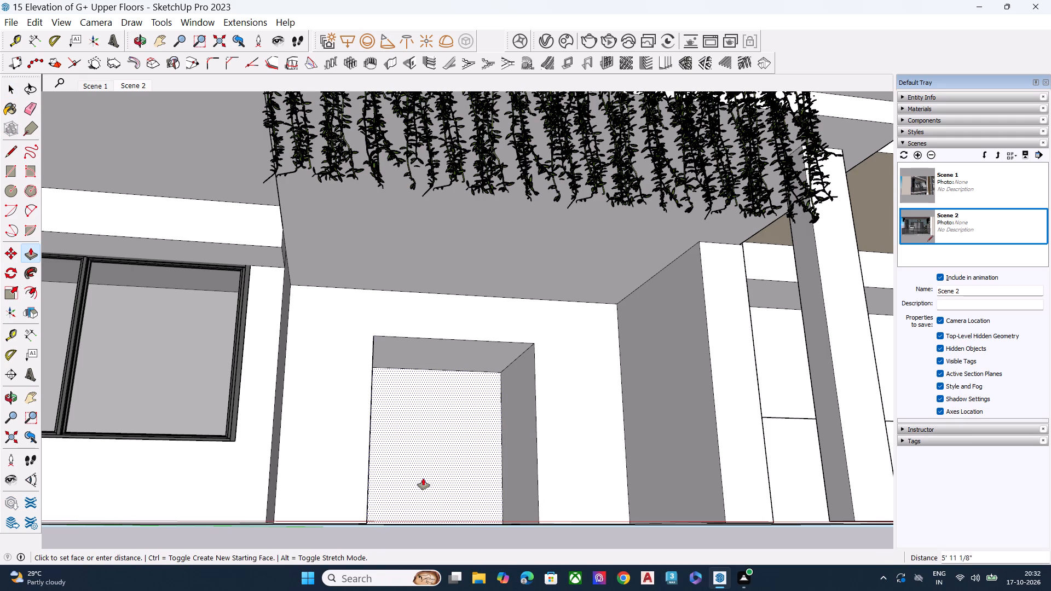
left_click(423, 478)
key("space")
left_click(405, 540)
Copy the ground-floor window frame about 26' across to the empty opening beyond the entrance, aligning its lower outer corner with the opening's corner.
scroll(400, 396, "down", 7)
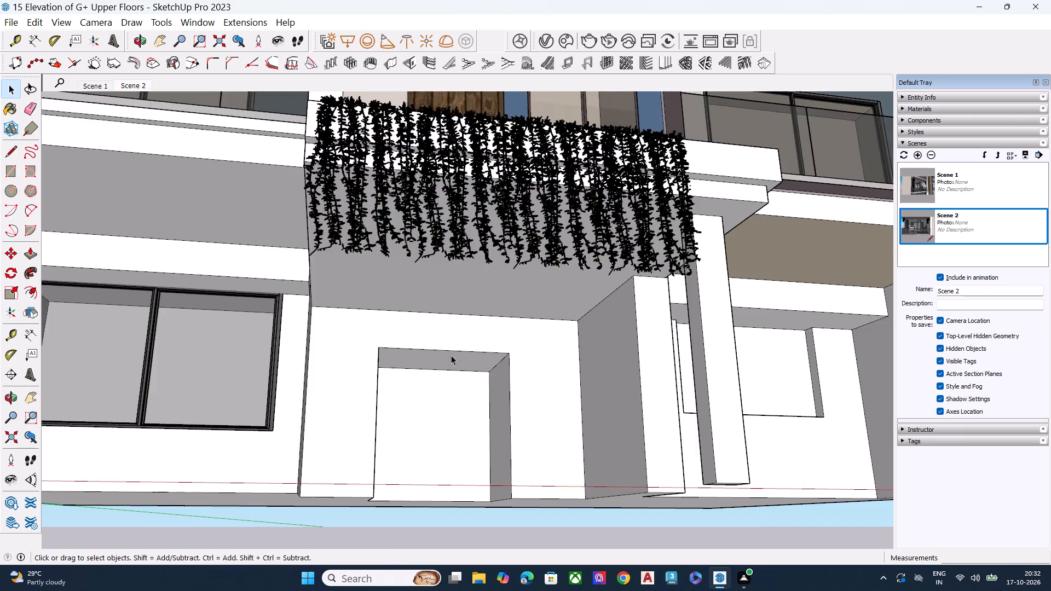
scroll(467, 339, "down", 7)
scroll(478, 362, "up", 1)
middle_click_drag(479, 369, 405, 437)
middle_click_drag(463, 444, 400, 409)
scroll(359, 397, "up", 1)
scroll(354, 396, "down", 1)
scroll(353, 395, "up", 1)
scroll(349, 392, "down", 1)
scroll(347, 391, "up", 2)
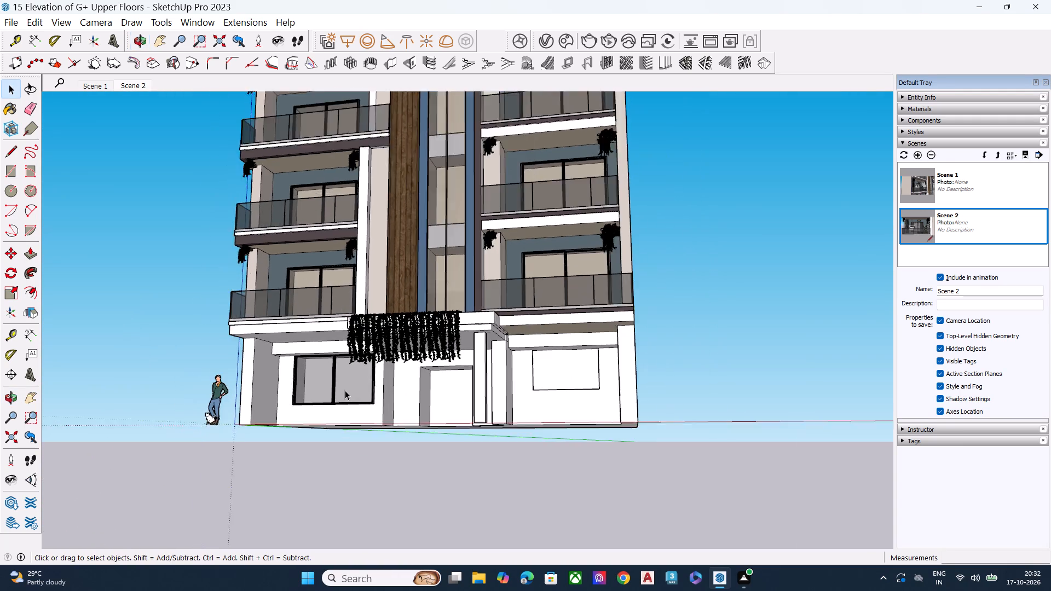
scroll(345, 390, "up", 2)
key("space")
left_click(337, 382)
scroll(337, 382, "up", 1)
scroll(337, 382, "down", 3)
scroll(337, 382, "up", 4)
key("m")
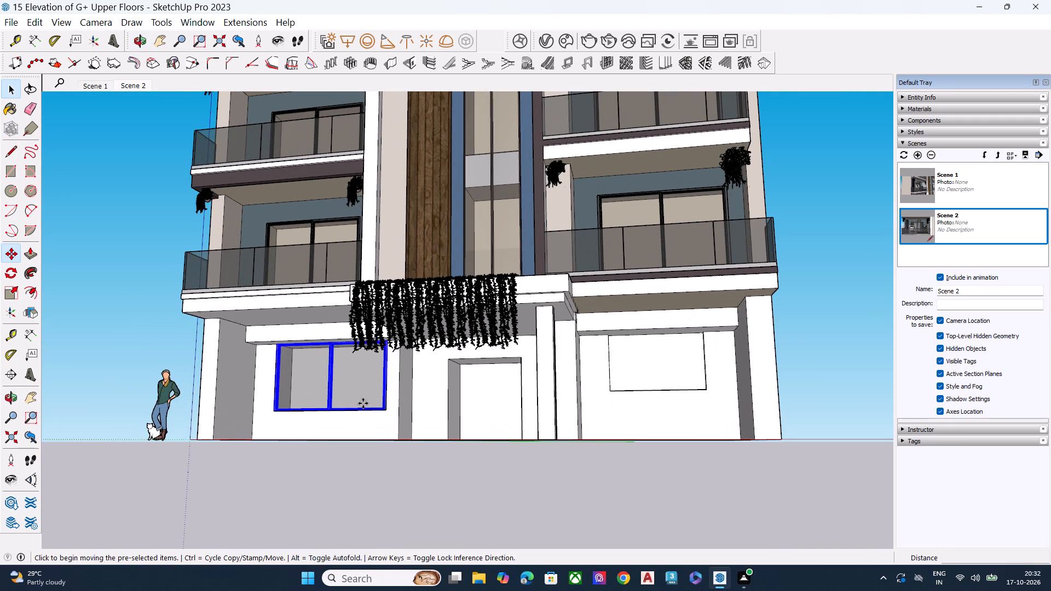
left_click(384, 408)
scroll(324, 416, "down", 4)
scroll(321, 419, "up", 1)
scroll(321, 419, "down", 3)
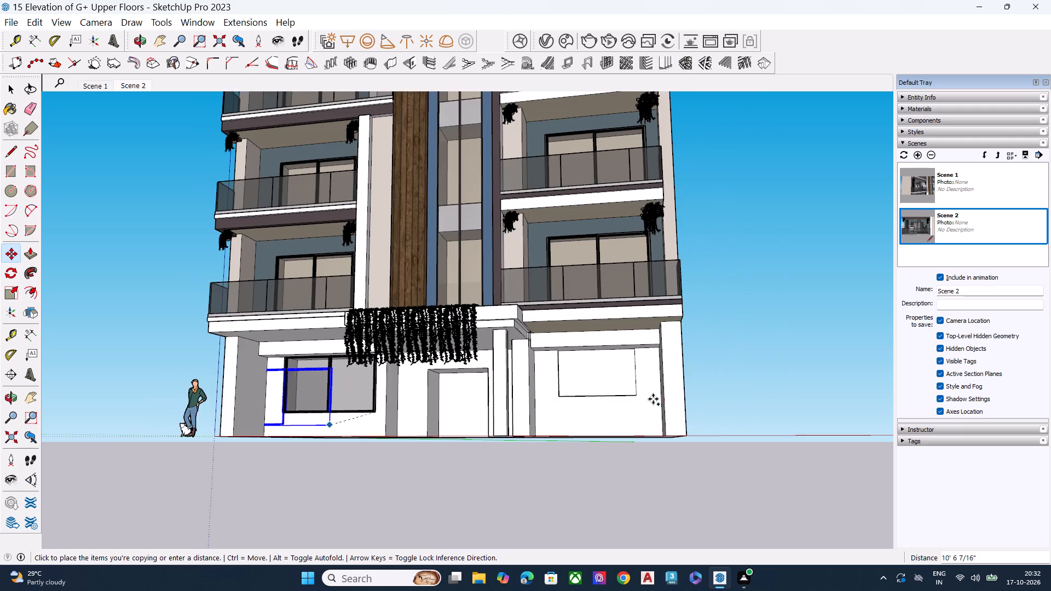
scroll(654, 397, "up", 10)
scroll(615, 397, "down", 1)
scroll(615, 397, "up", 8)
scroll(591, 391, "down", 1)
scroll(591, 391, "up", 8)
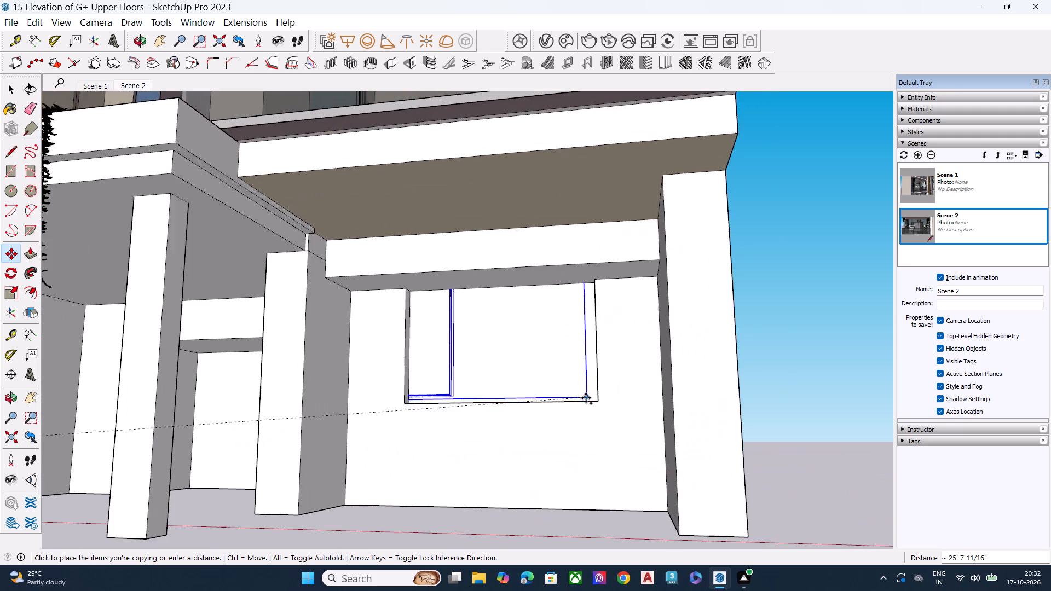
scroll(586, 398, "up", 7)
left_click(609, 404)
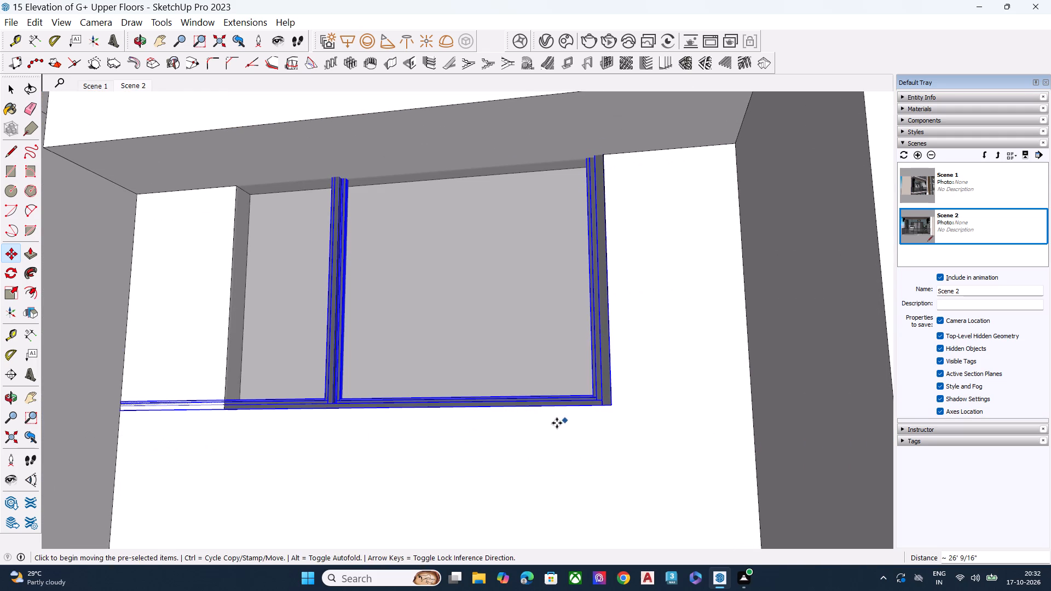
Scale the copied ground-floor window frame narrower along its width from its outer side.
key("s")
scroll(467, 440, "down", 7)
scroll(301, 350, "up", 5)
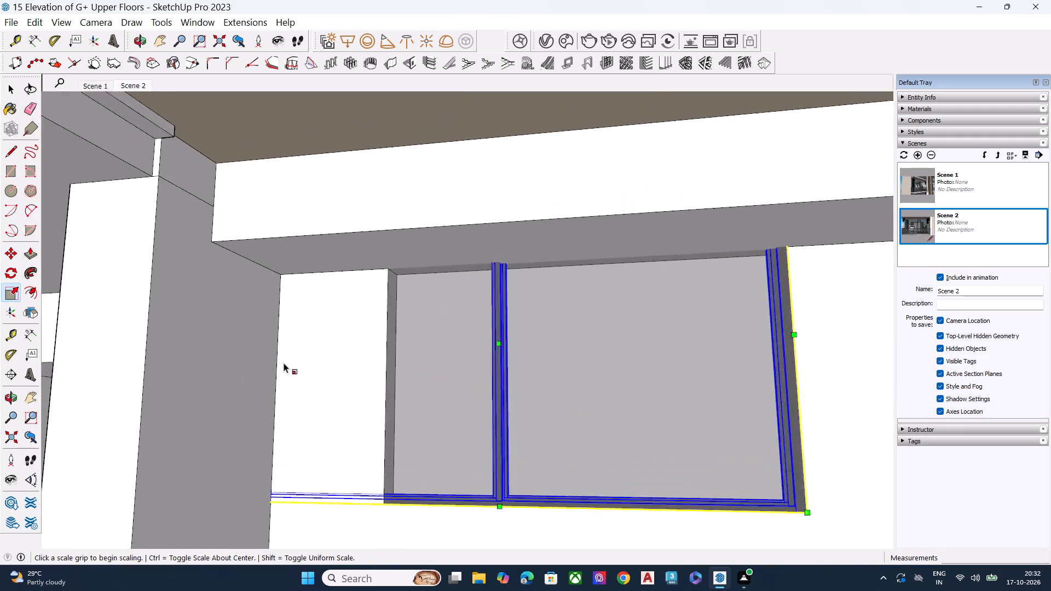
scroll(284, 363, "up", 2)
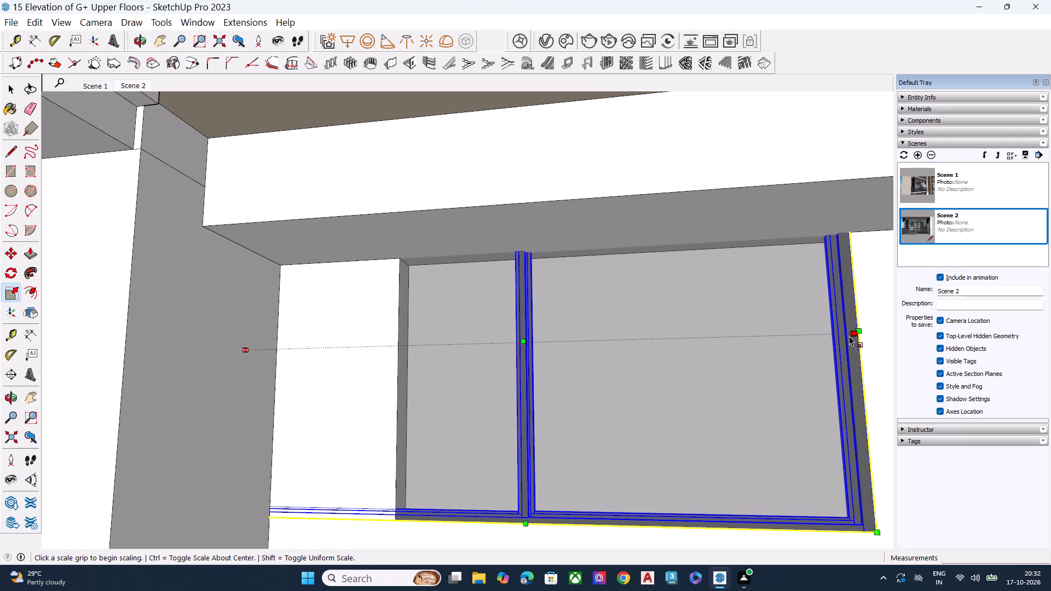
left_click(851, 333)
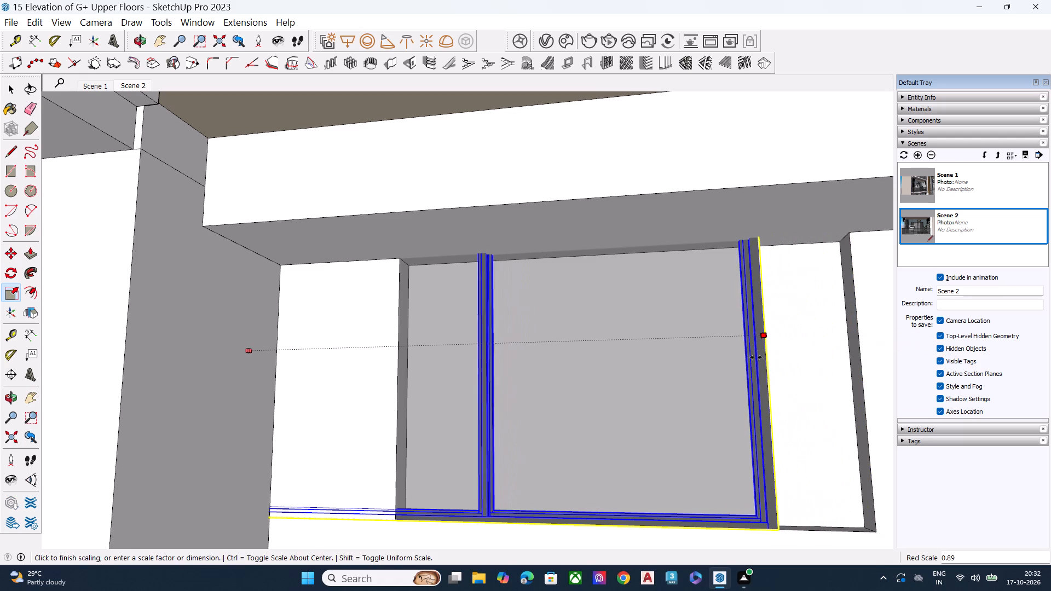
left_click(592, 375)
Move the narrowed window frame about 4' across so its lower outer corner meets the opening's corner.
scroll(454, 401, "down", 6)
key("m")
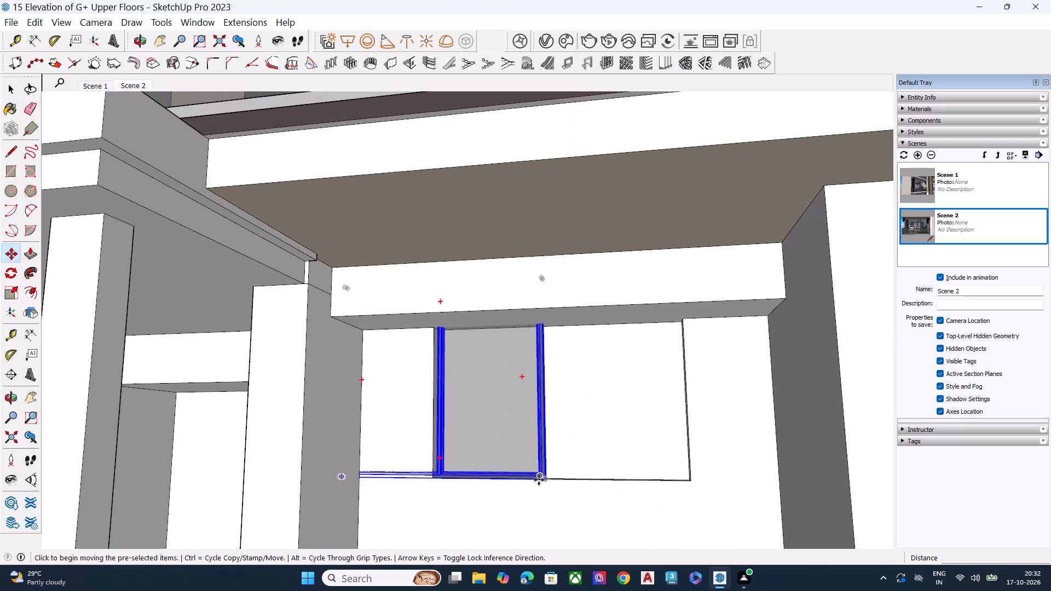
left_click(542, 479)
left_click(691, 484)
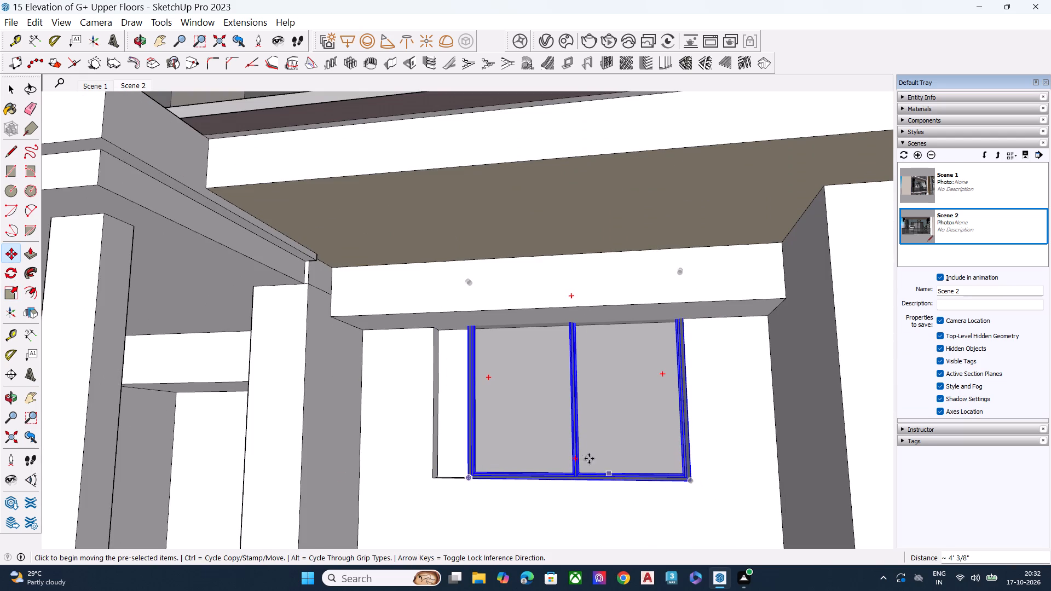
Fit the frame to the opening by scaling its height to about 0.76 and its width to about 1.17, and deselect it.
key("s")
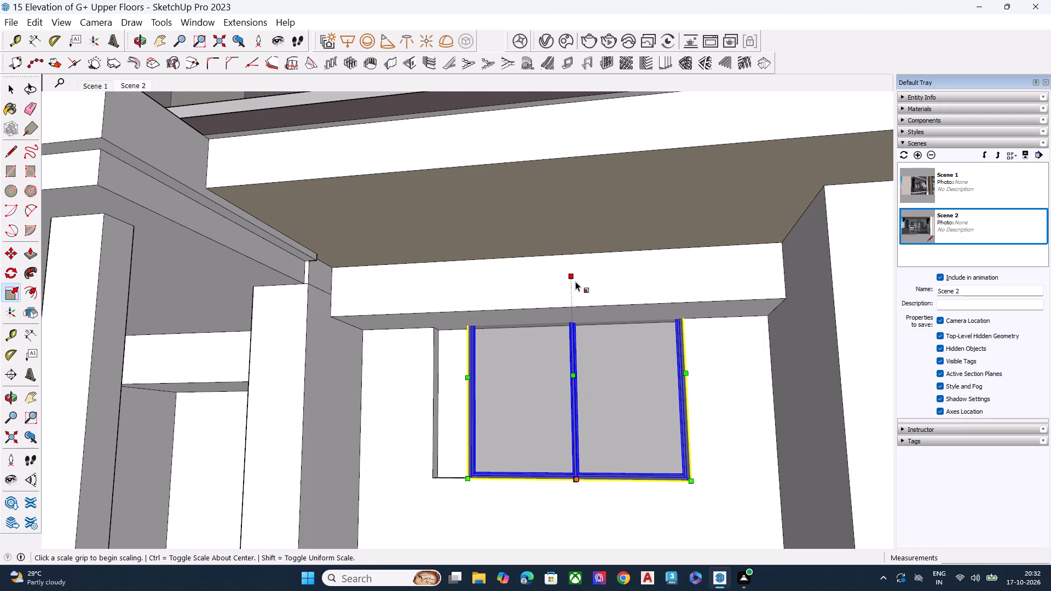
left_click(576, 275)
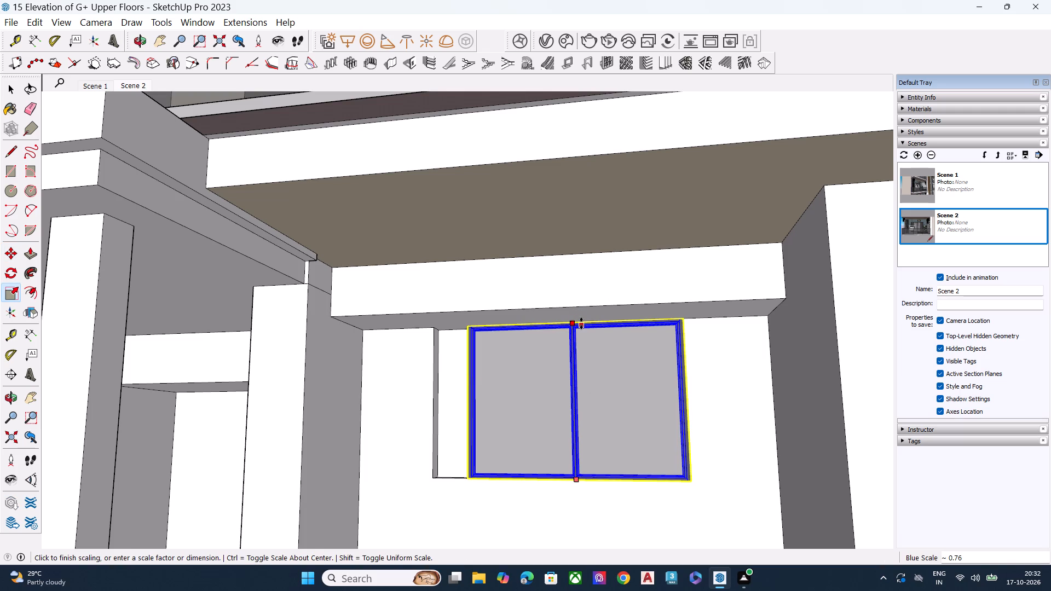
left_click(581, 323)
scroll(467, 397, "up", 13)
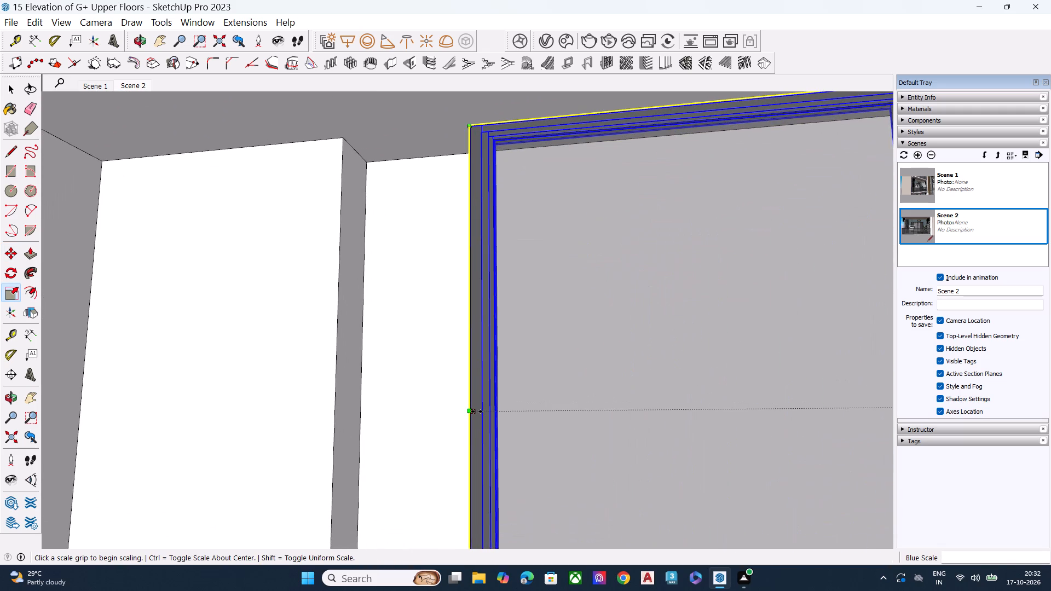
left_click(477, 412)
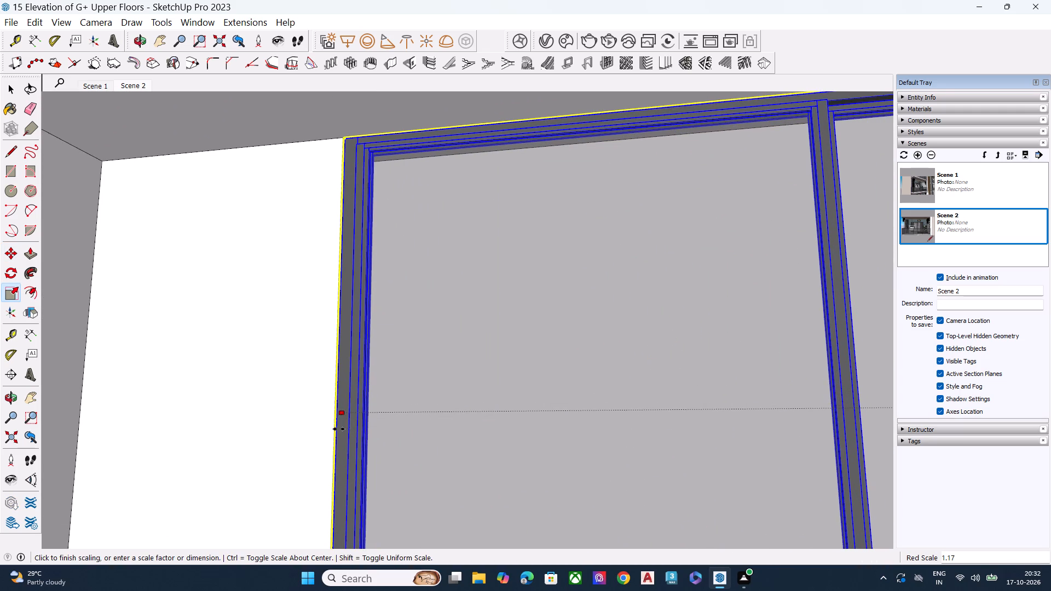
left_click(339, 429)
key("space")
scroll(409, 336, "down", 1)
scroll(409, 336, "up", 1)
scroll(409, 336, "down", 4)
scroll(409, 336, "up", 1)
scroll(409, 336, "down", 17)
scroll(421, 329, "up", 1)
scroll(421, 331, "down", 3)
scroll(432, 338, "up", 1)
scroll(445, 344, "down", 2)
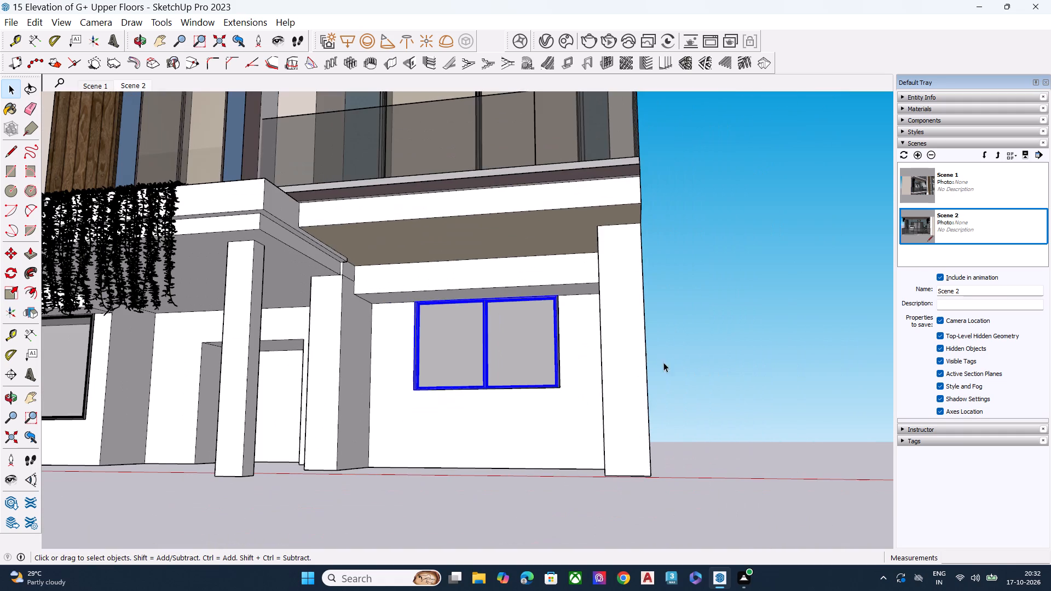
left_click(703, 352)
Examine the ground-floor facade with its fitted window frames and recessed entrance from several angles.
middle_click_drag(707, 349, 740, 461)
key("space")
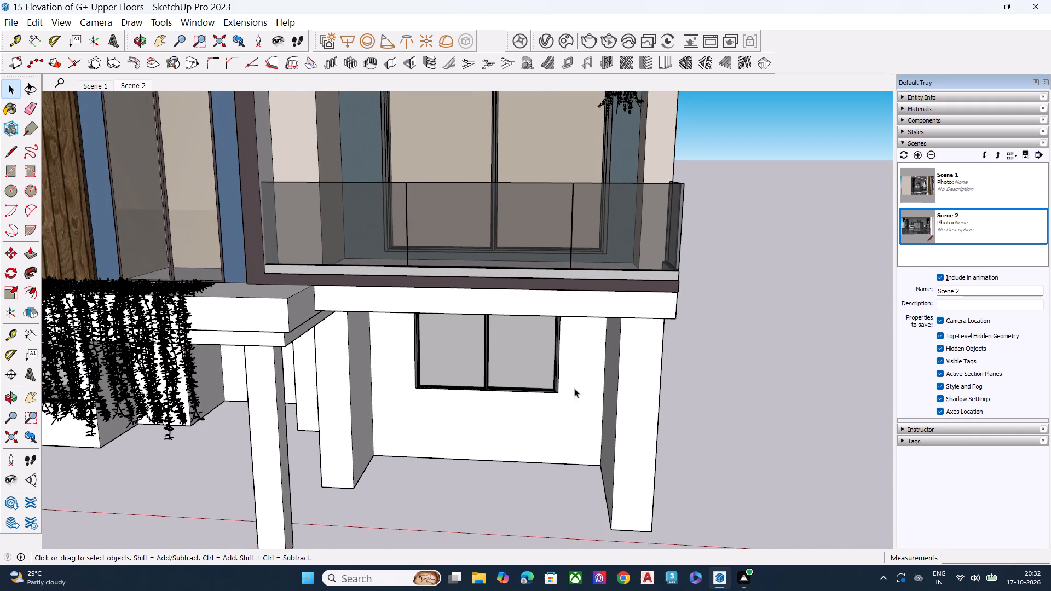
scroll(630, 334, "down", 8)
scroll(723, 348, "down", 10)
key("space")
scroll(707, 358, "down", 8)
middle_click_drag(604, 441, 581, 420)
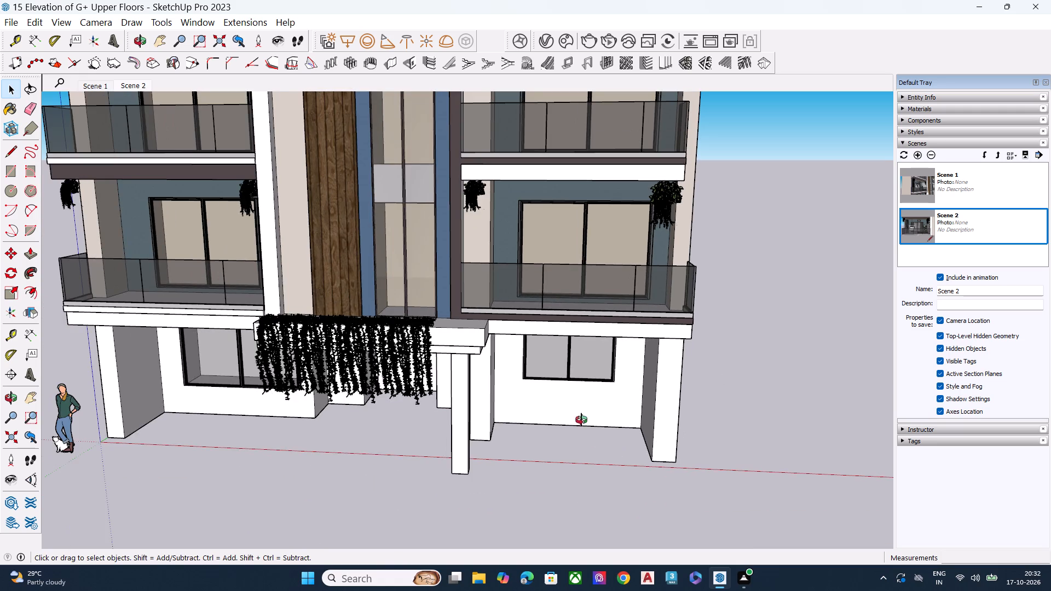
middle_click_drag(581, 420, 609, 358)
scroll(372, 398, "up", 1)
middle_click_drag(372, 398, 523, 380)
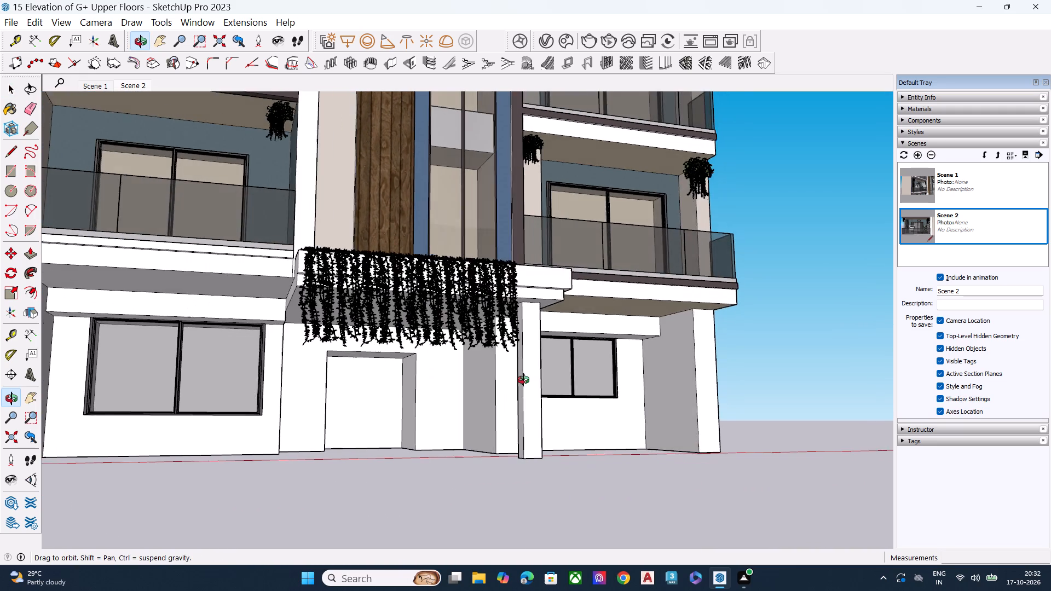
middle_click_drag(523, 380, 524, 380)
scroll(680, 386, "down", 2)
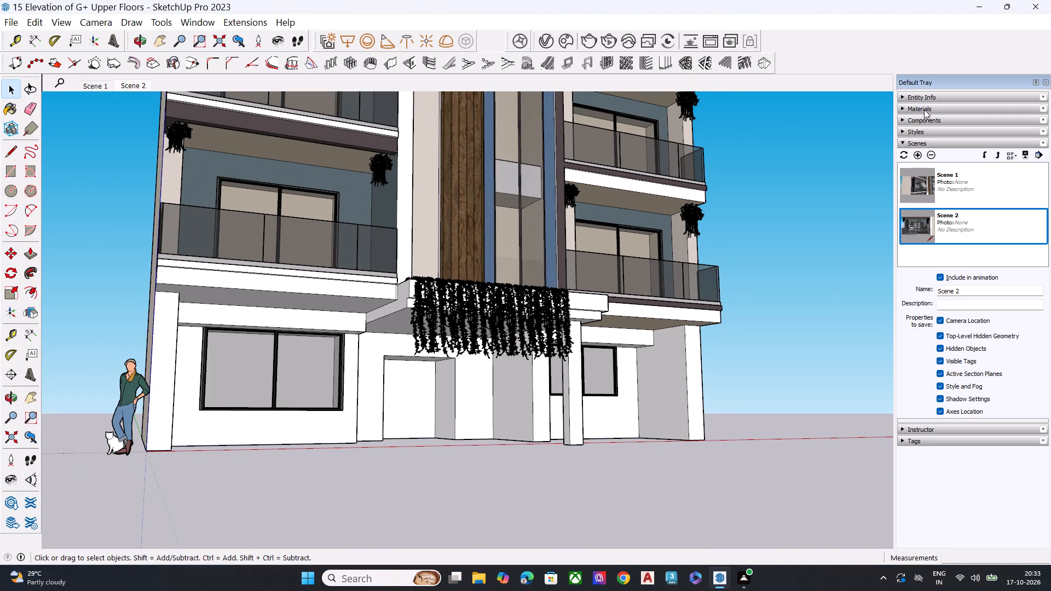
Browse the Colors material collection for a colour for the ground-floor walls.
left_click(924, 109)
scroll(938, 215, "up", 1)
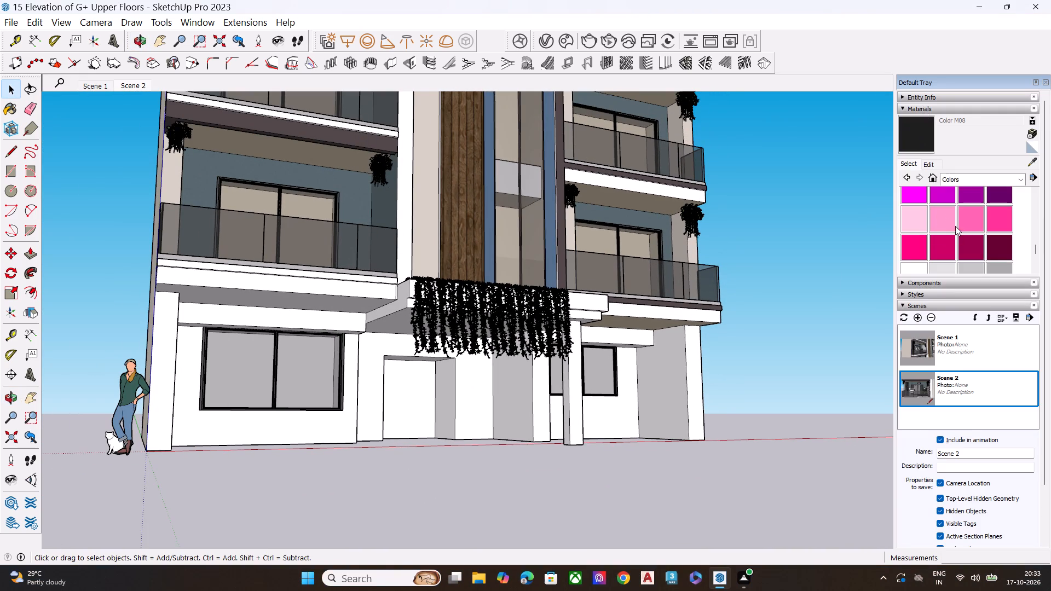
scroll(947, 242, "up", 4)
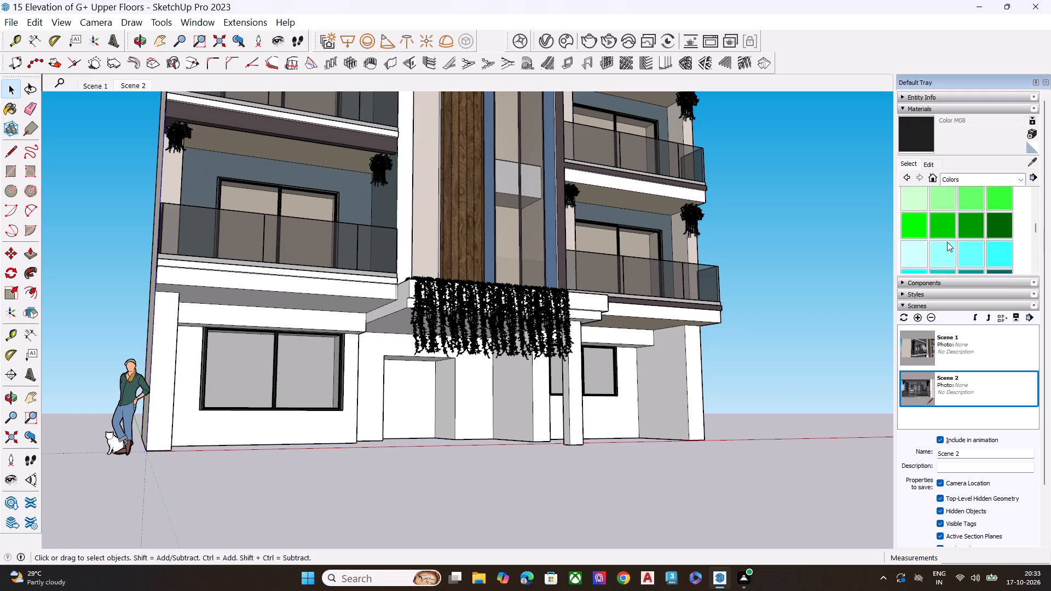
scroll(947, 242, "up", 9)
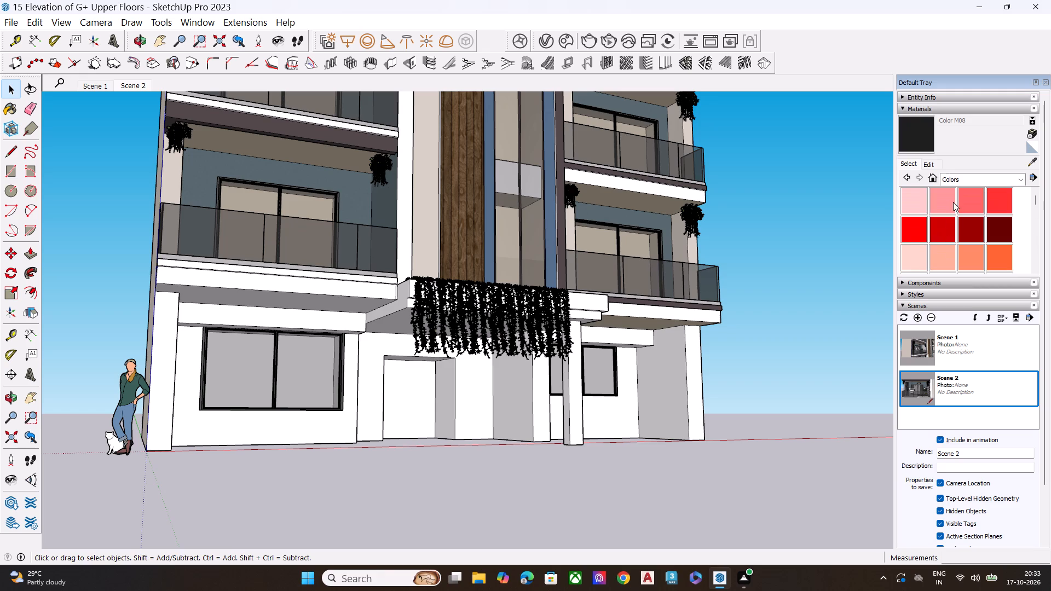
scroll(960, 202, "down", 3)
scroll(967, 208, "up", 9)
scroll(995, 228, "down", 1)
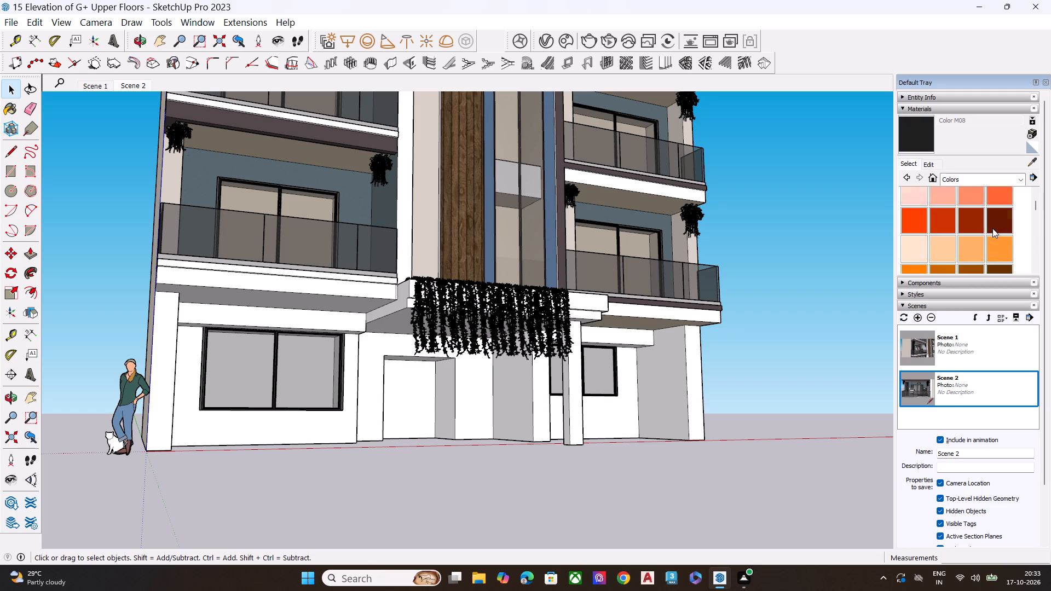
scroll(992, 228, "down", 9)
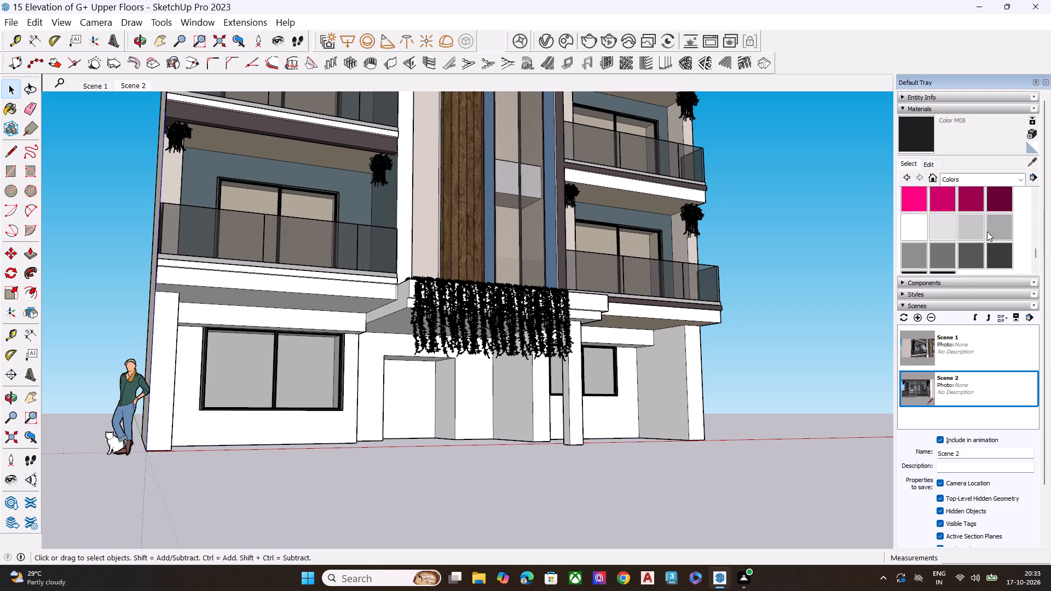
scroll(987, 231, "down", 2)
scroll(987, 231, "up", 1)
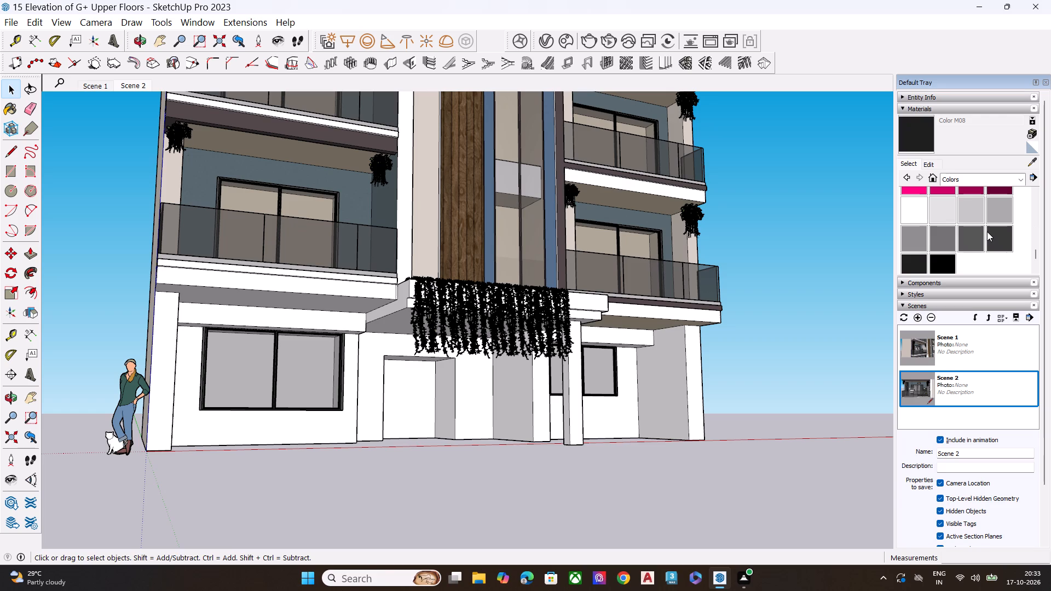
scroll(935, 241, "up", 1)
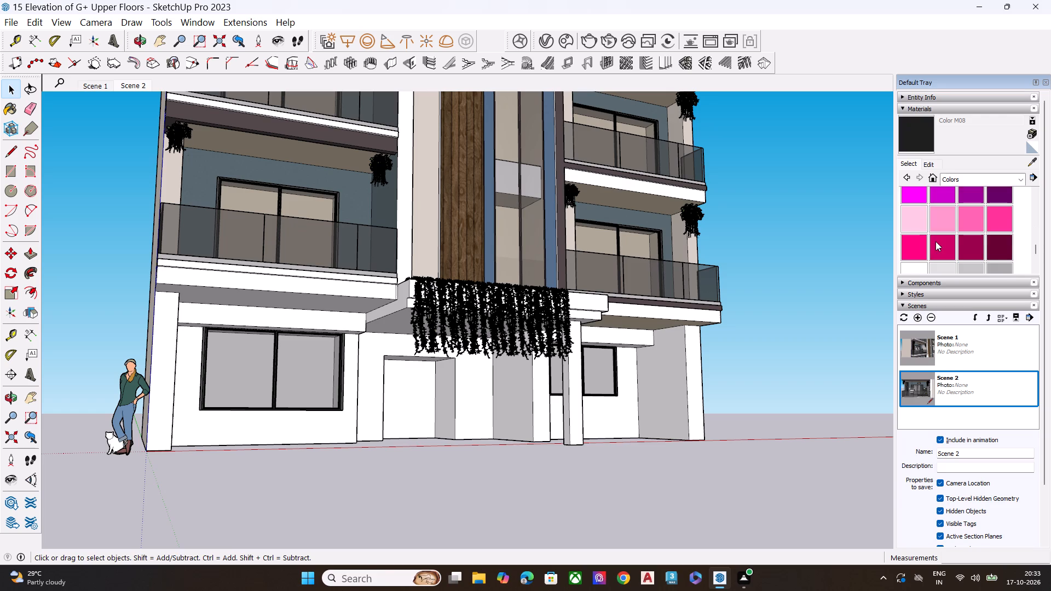
scroll(935, 241, "down", 1)
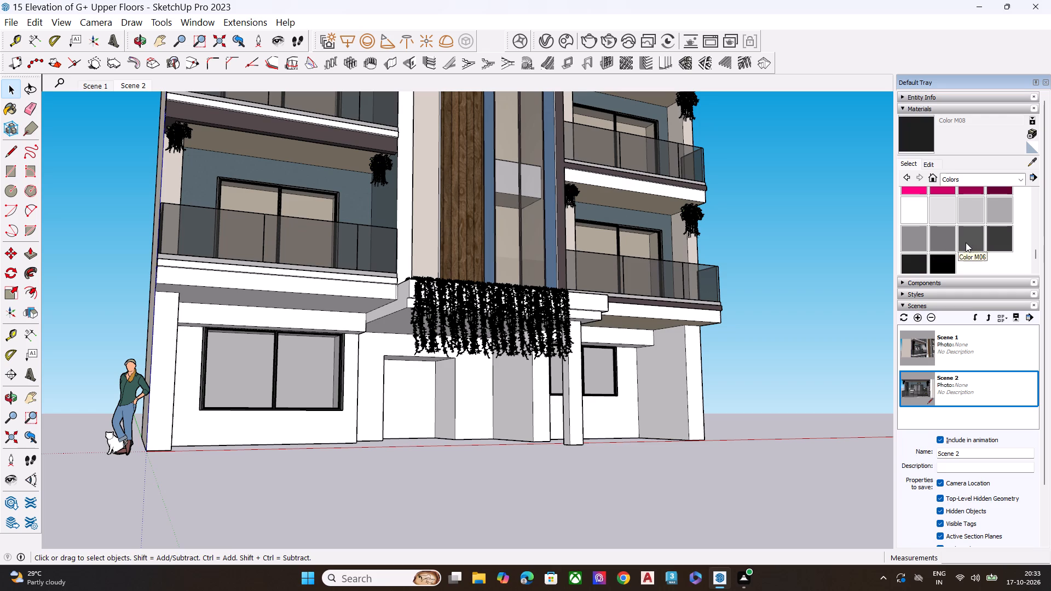
scroll(966, 242, "down", 1)
scroll(966, 242, "up", 4)
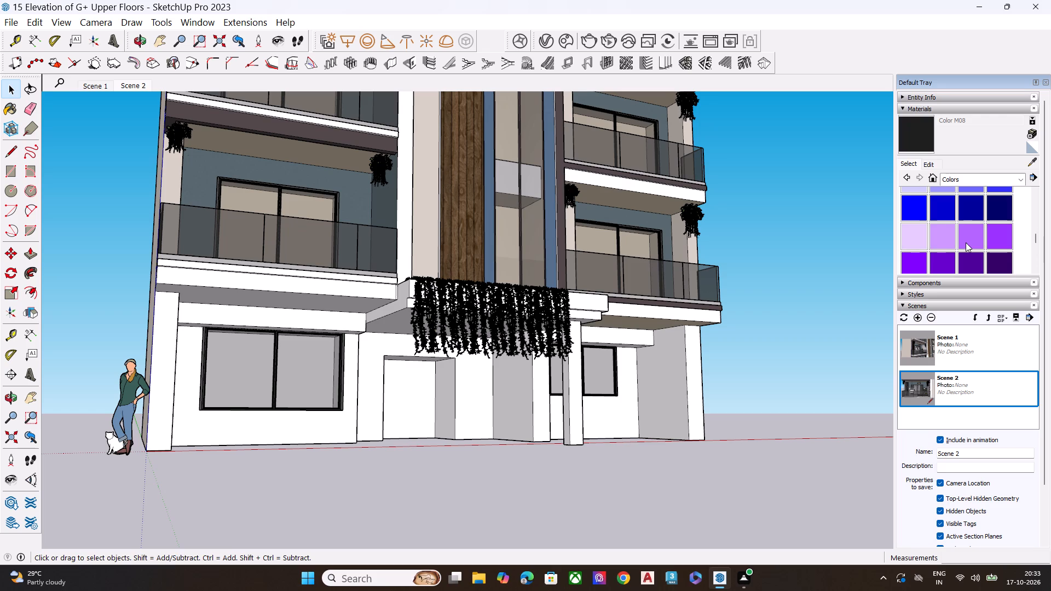
scroll(959, 247, "down", 2)
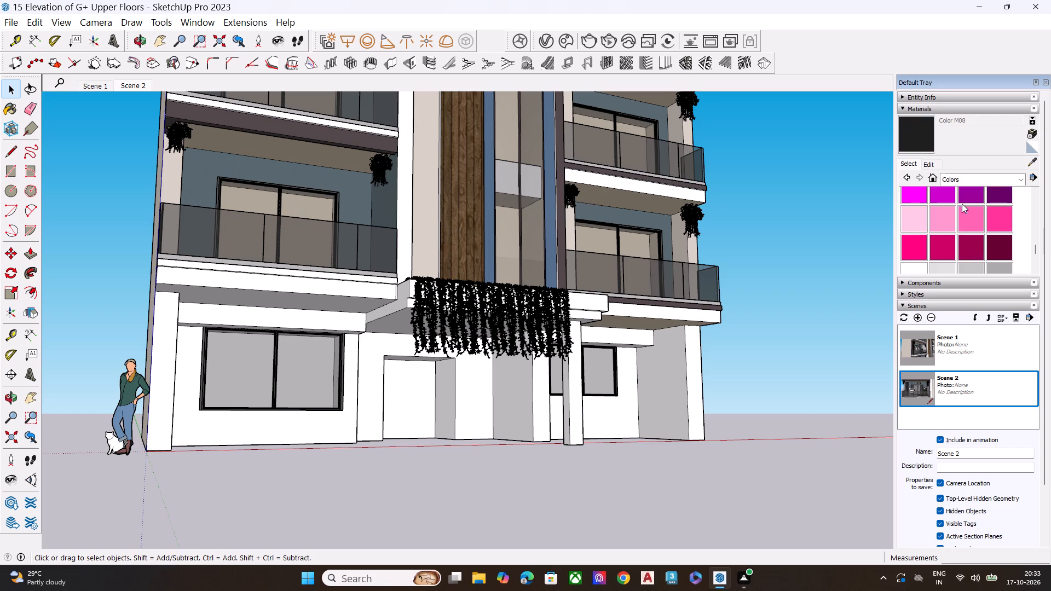
Paint the ground-floor window walls, entrance wall and adjoining side walls with the dark red Material4 from the Nilaya collection's SketchUp folder.
left_click(948, 176)
scroll(967, 273, "down", 7)
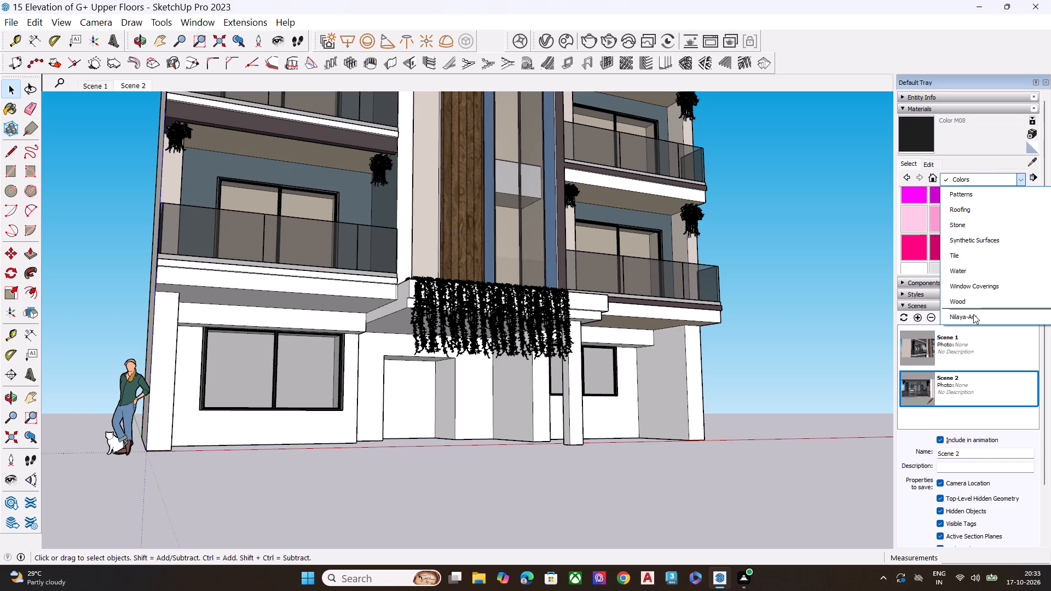
left_click(973, 314)
left_click(917, 202)
left_click(943, 206)
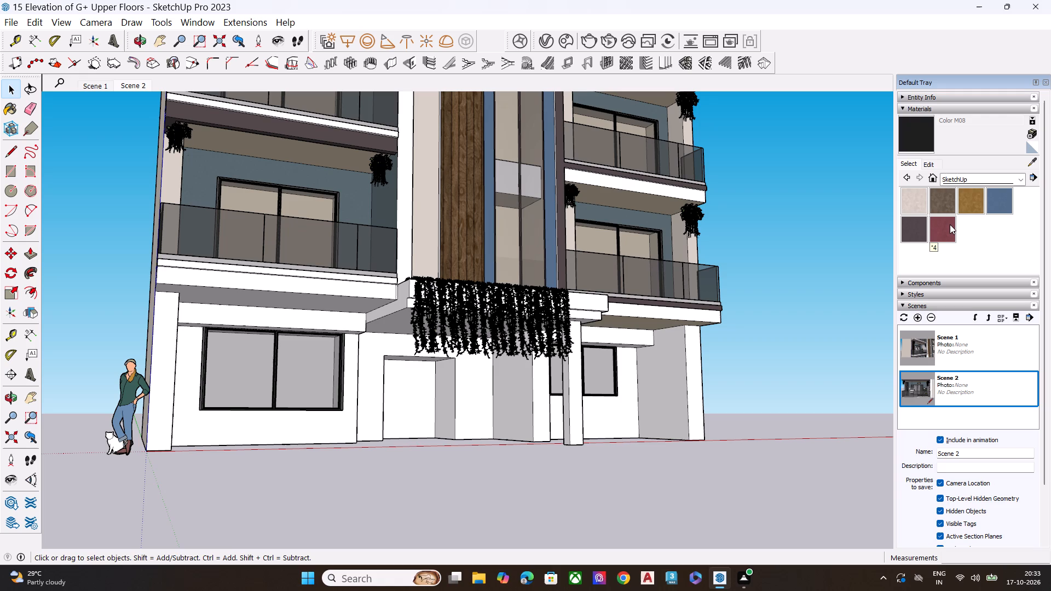
left_click(950, 224)
scroll(181, 379, "up", 3)
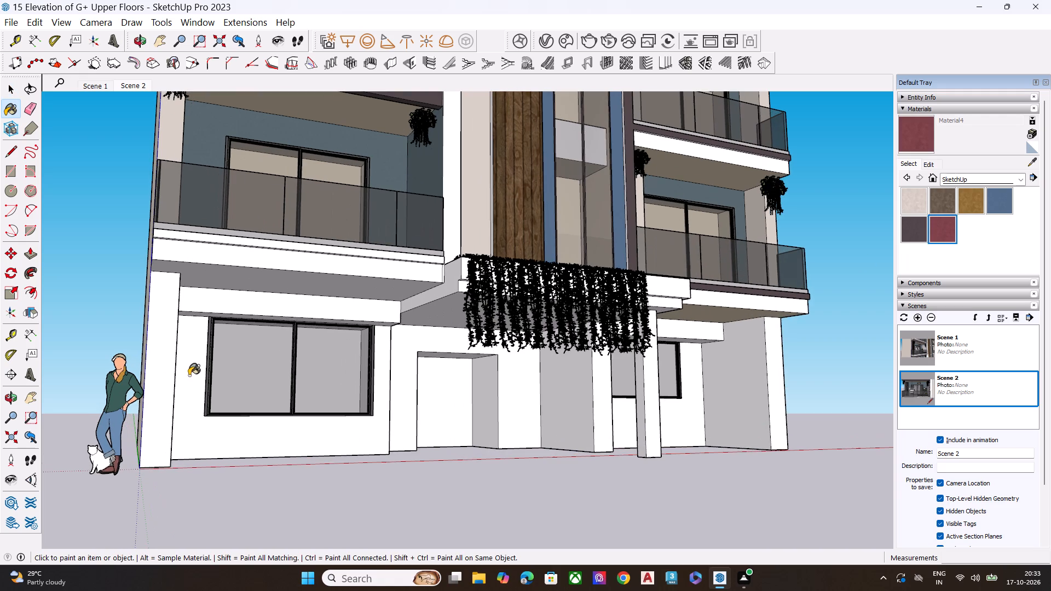
left_click(189, 375)
left_click(400, 364)
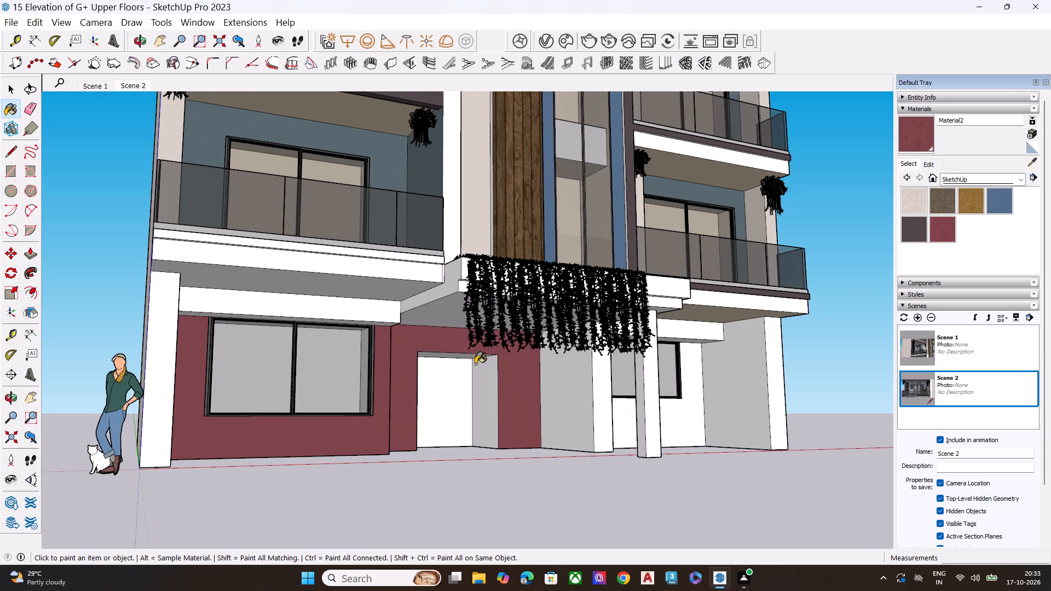
left_click(570, 390)
left_click(605, 405)
left_click(622, 414)
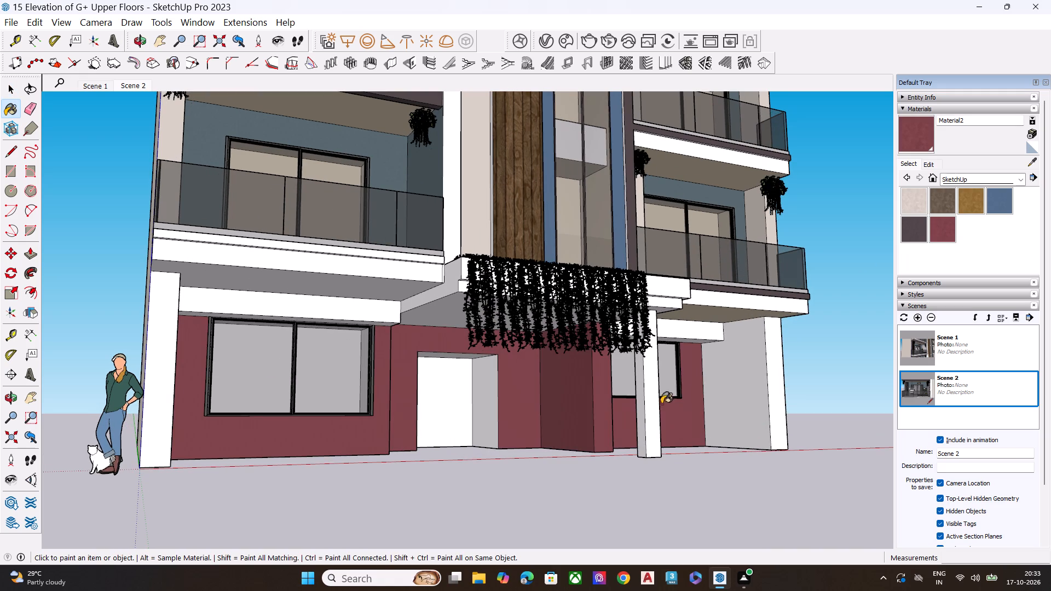
left_click(727, 391)
Paint the beams above both ground-floor windows, fronts and undersides, and the entrance canopy's underside with the brown Material1.
middle_click_drag(702, 409, 606, 450)
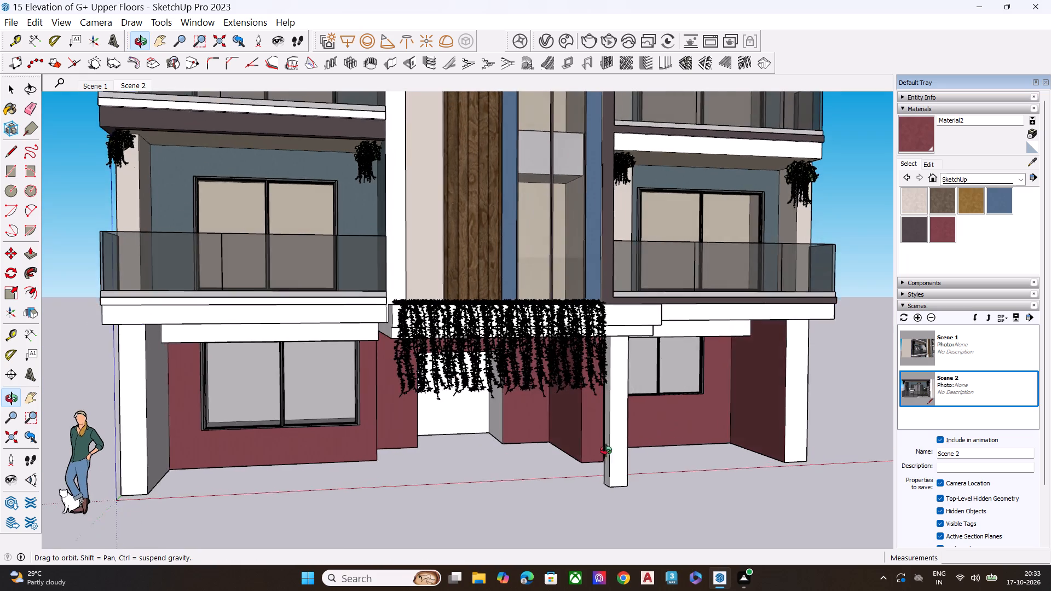
middle_click_drag(606, 450, 571, 415)
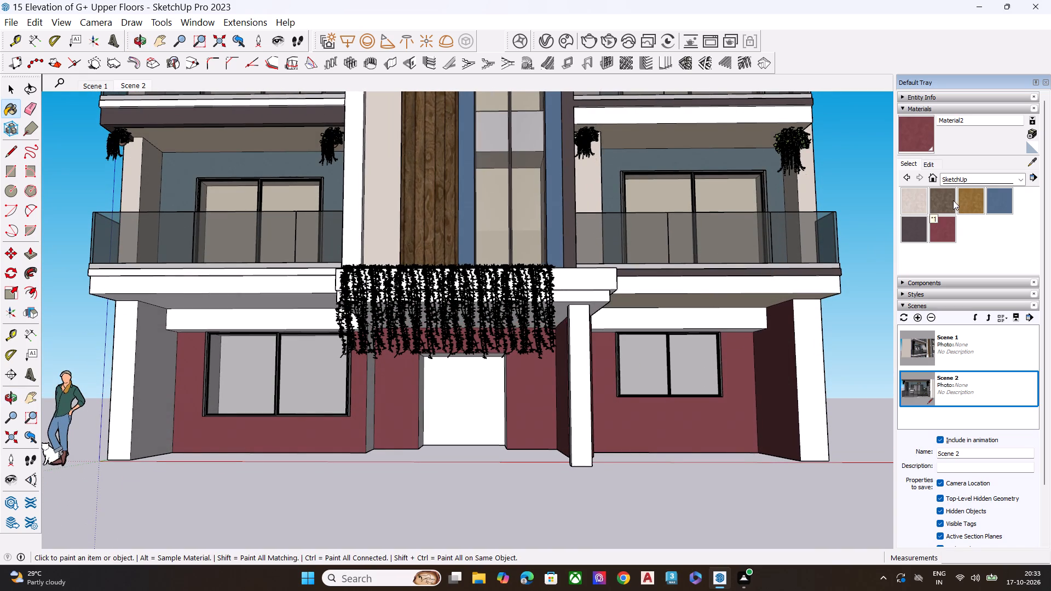
left_click(946, 200)
left_click(267, 322)
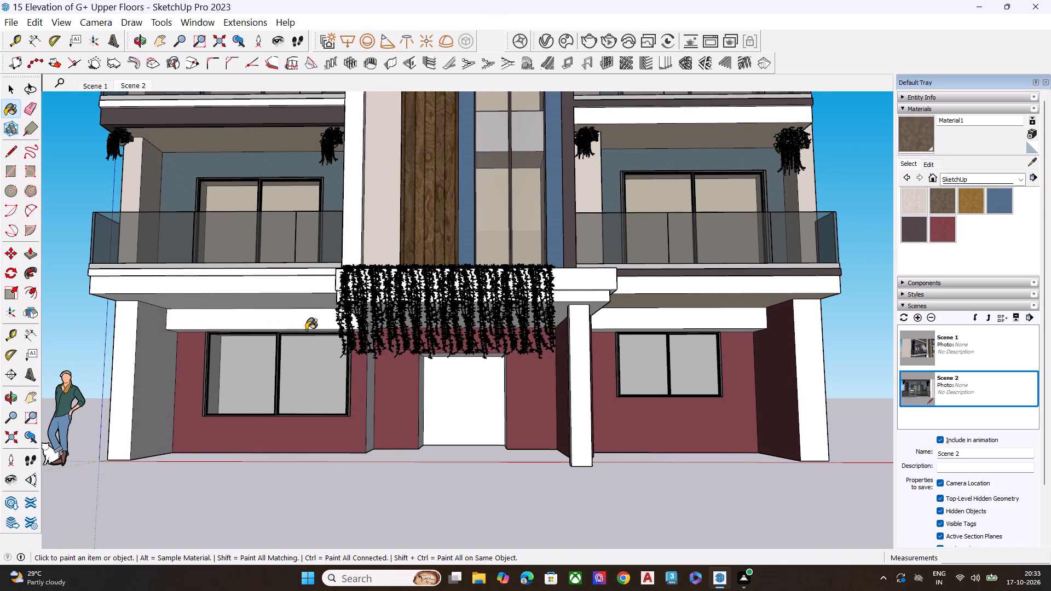
middle_click_drag(306, 330, 316, 244)
scroll(296, 319, "up", 4)
left_click(321, 336)
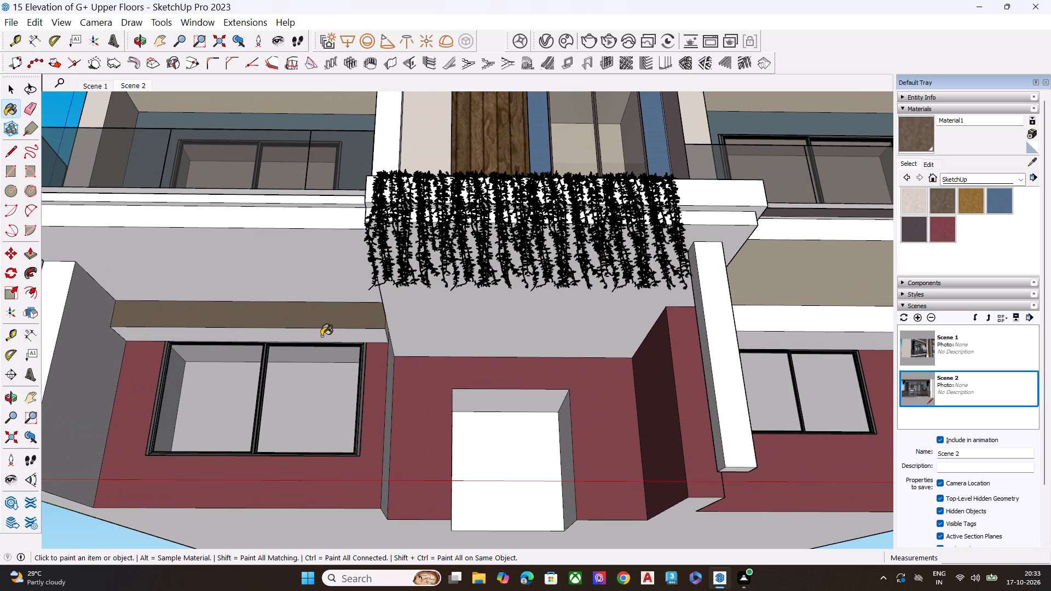
left_click(605, 336)
left_click(752, 326)
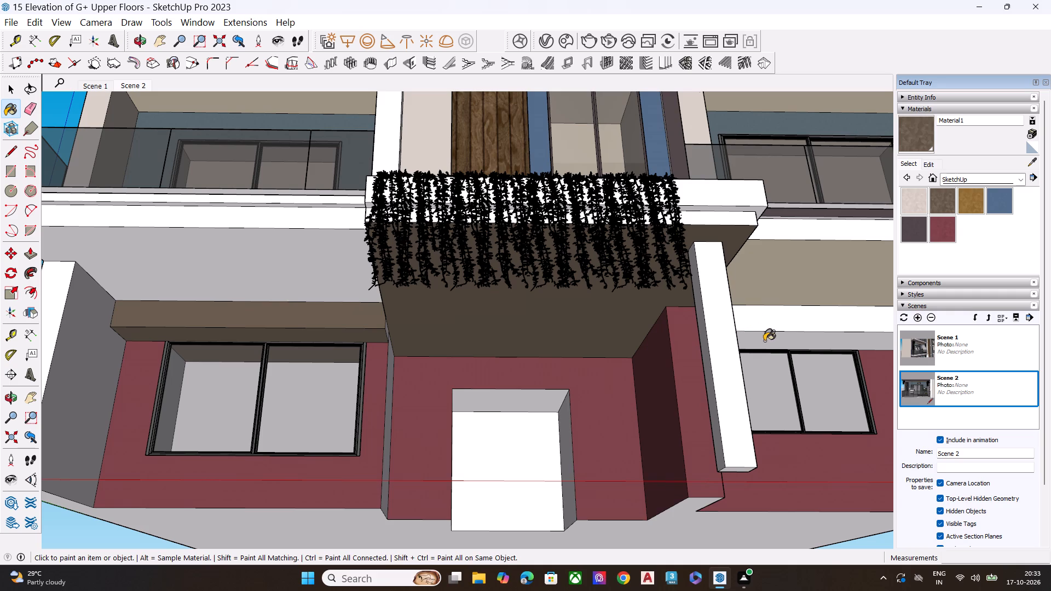
left_click(765, 341)
scroll(418, 285, "down", 6)
scroll(498, 286, "down", 7)
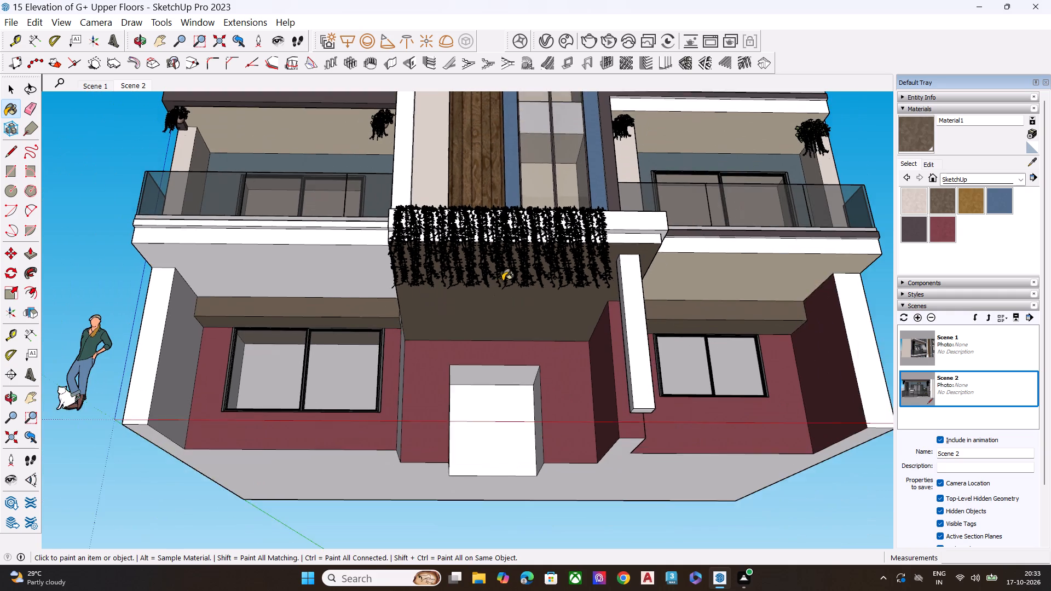
middle_click_drag(507, 237, 538, 371)
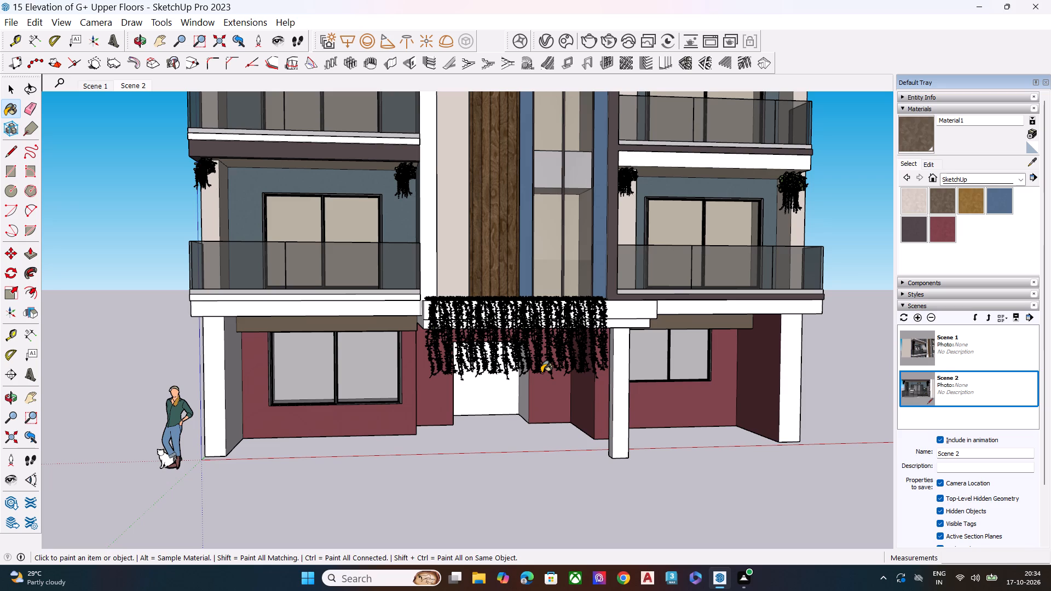
key("space")
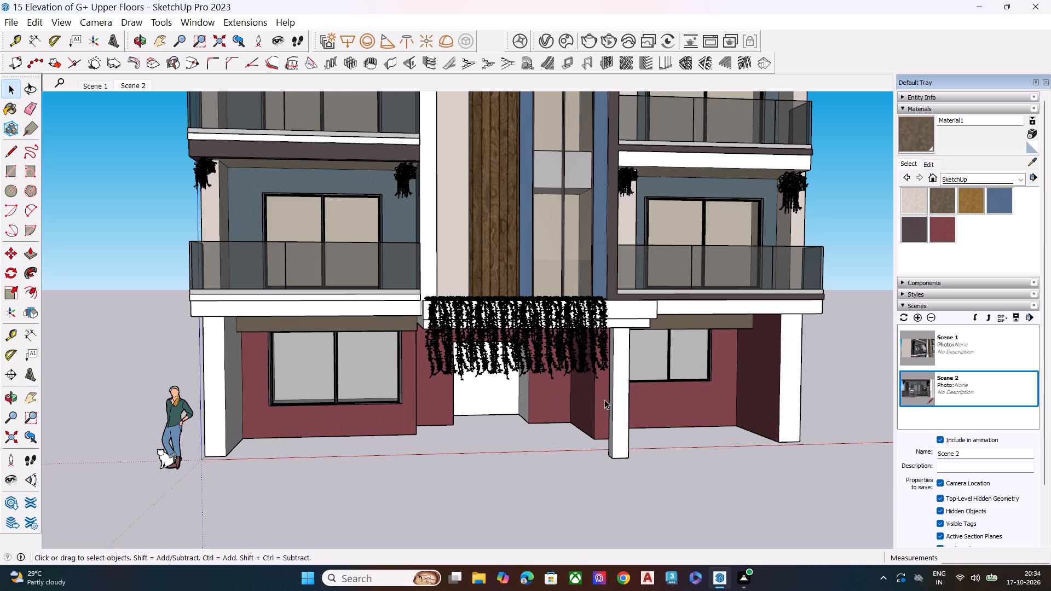
Paint the remaining white return wall between the ground-floor window wall and the entrance with the dark red Material4.
middle_click_drag(603, 401, 402, 337)
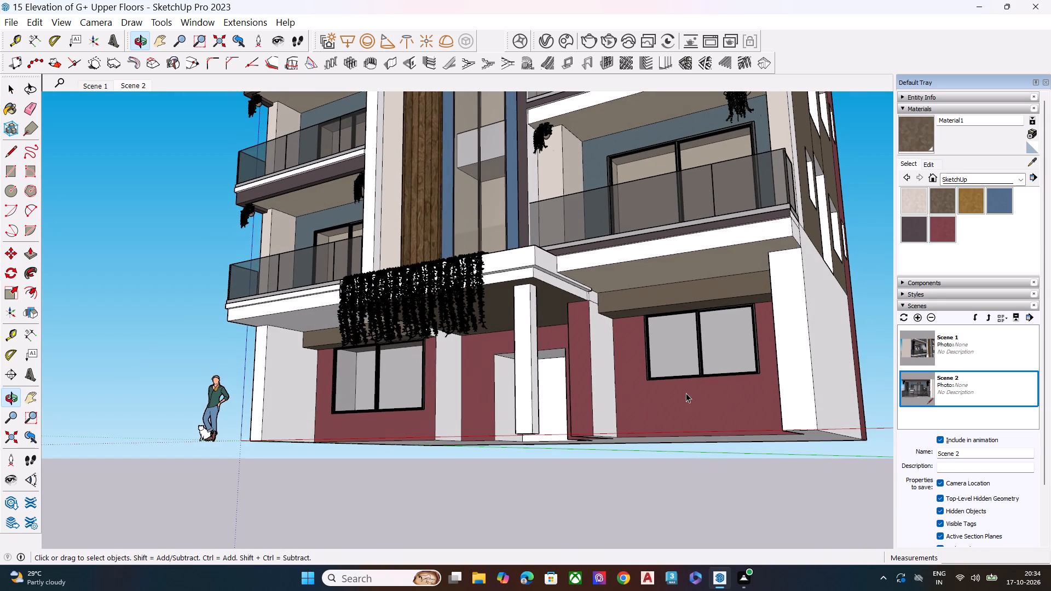
left_click(947, 233)
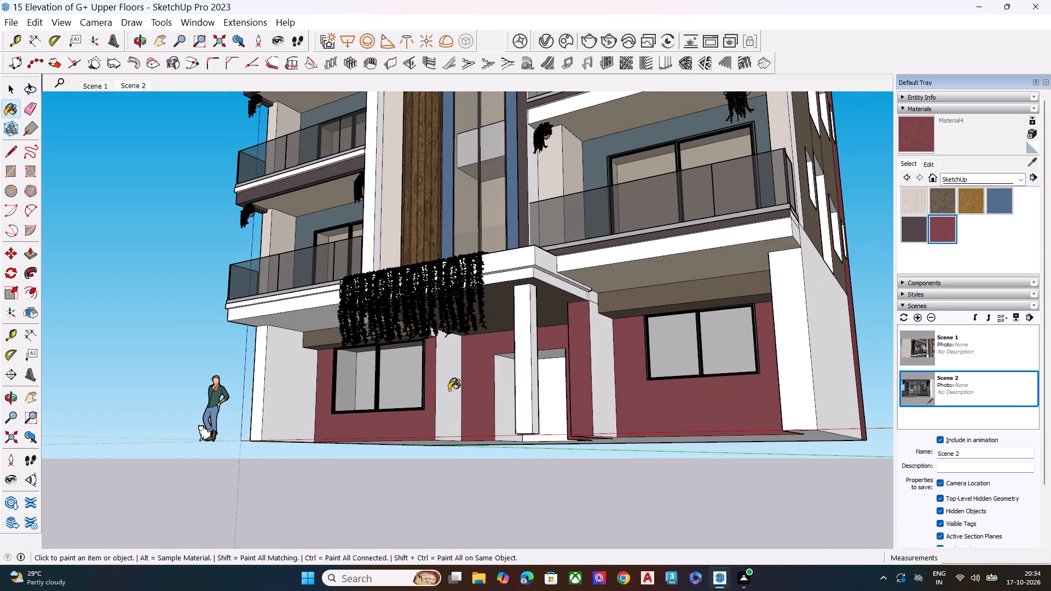
left_click(443, 389)
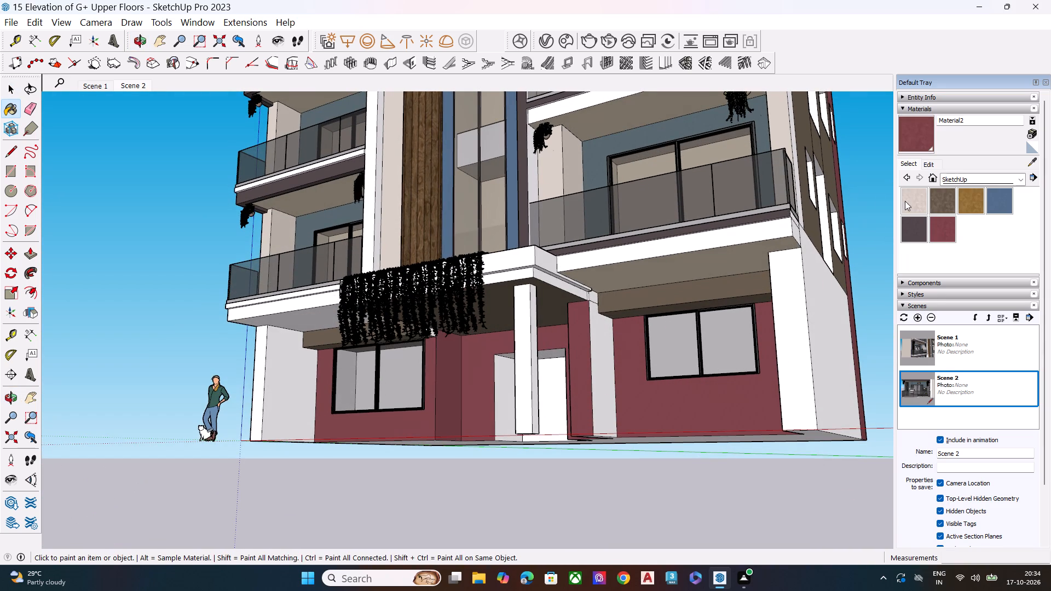
Paint the recessed entrance doorway's back face and both side faces with the light beige Material texture.
left_click(917, 205)
scroll(535, 352, "up", 8)
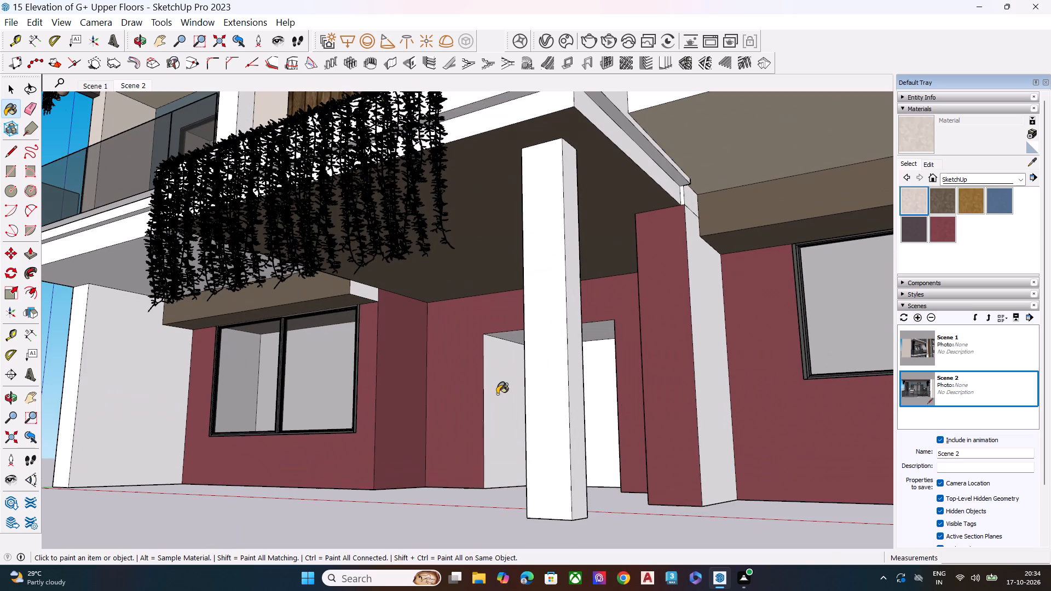
left_click(497, 394)
left_click(598, 378)
middle_click_drag(612, 382, 856, 415)
scroll(457, 339, "up", 2)
left_click(530, 378)
Paint the visible faces of the free-standing entrance column with the same light beige Material.
scroll(488, 350, "down", 3)
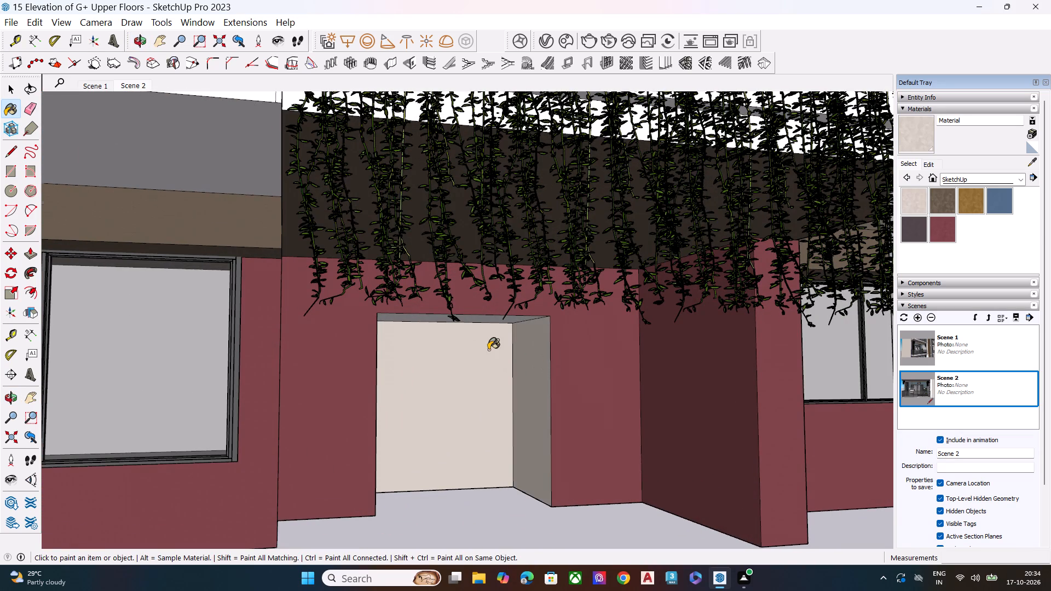
scroll(488, 350, "down", 2)
scroll(489, 350, "up", 1)
scroll(498, 350, "down", 1)
left_click(754, 379)
left_click(741, 399)
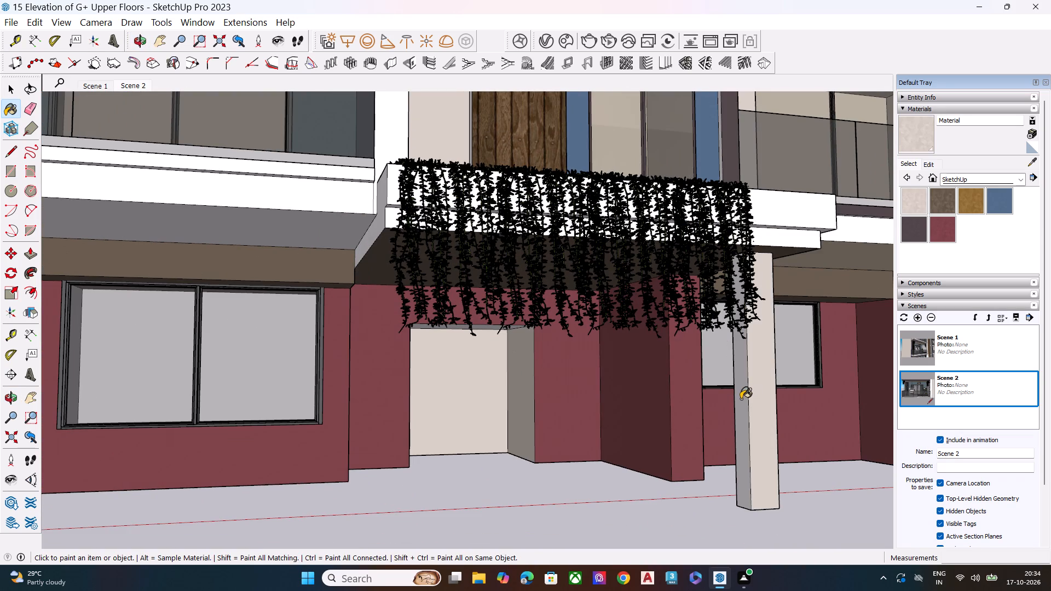
middle_click_drag(739, 404, 458, 437)
scroll(487, 409, "up", 2)
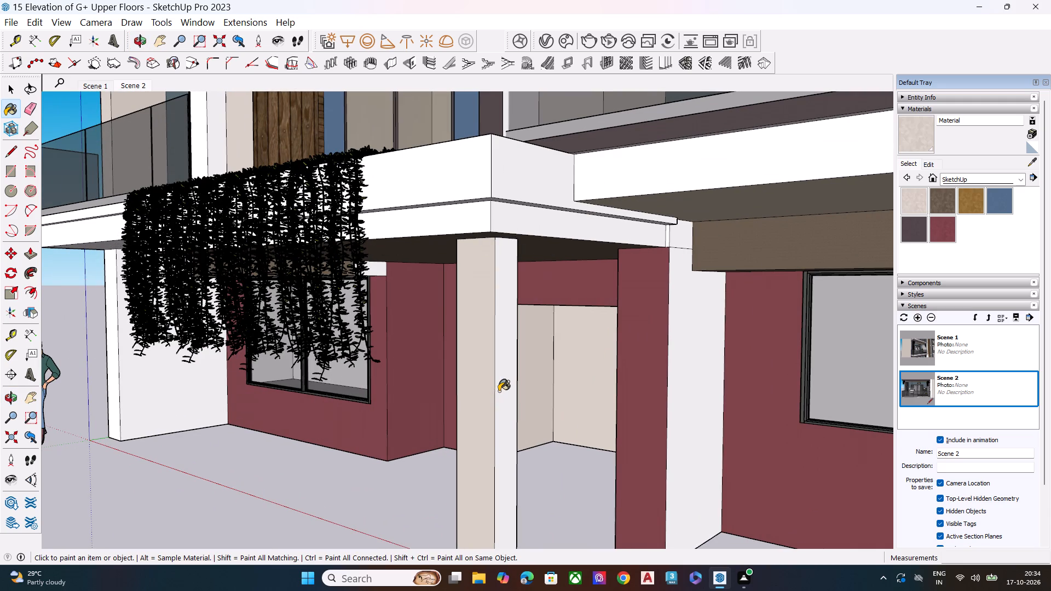
left_click(499, 391)
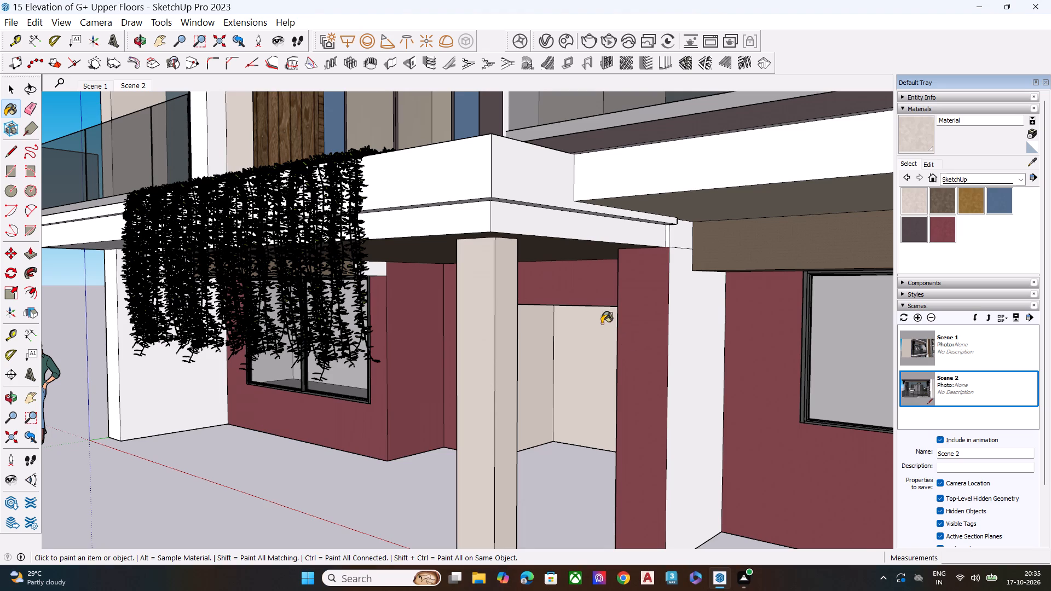
Paint the lowest balconies' slab bands and the entrance canopy's upper front and side faces with the light beige Material.
scroll(528, 304, "down", 7)
scroll(563, 290, "up", 2)
scroll(563, 290, "down", 1)
scroll(563, 290, "up", 2)
scroll(563, 290, "down", 4)
scroll(559, 341, "down", 1)
middle_click_drag(558, 345, 600, 386)
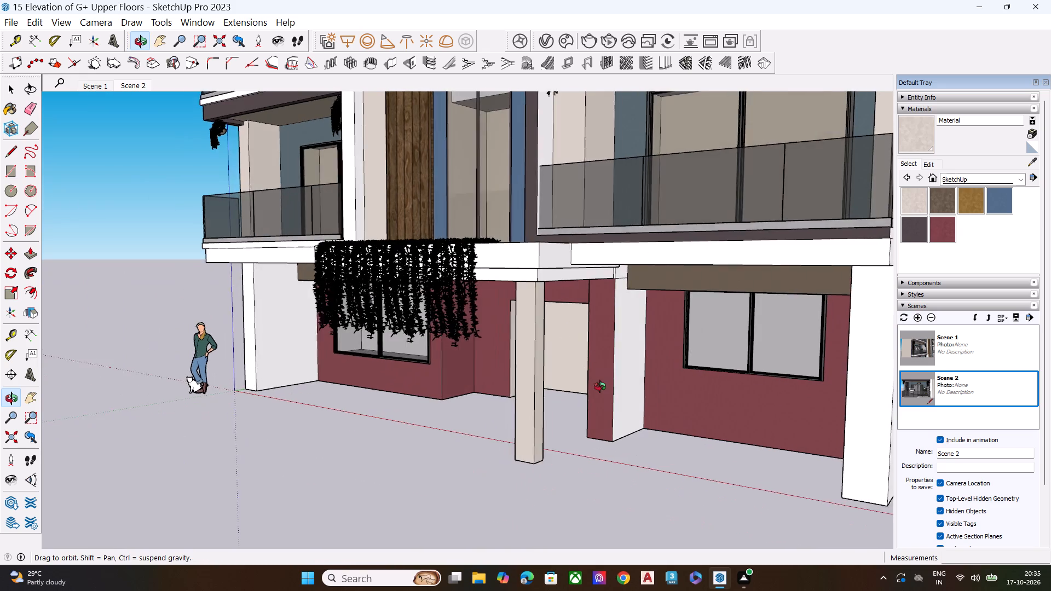
middle_click_drag(600, 386, 601, 375)
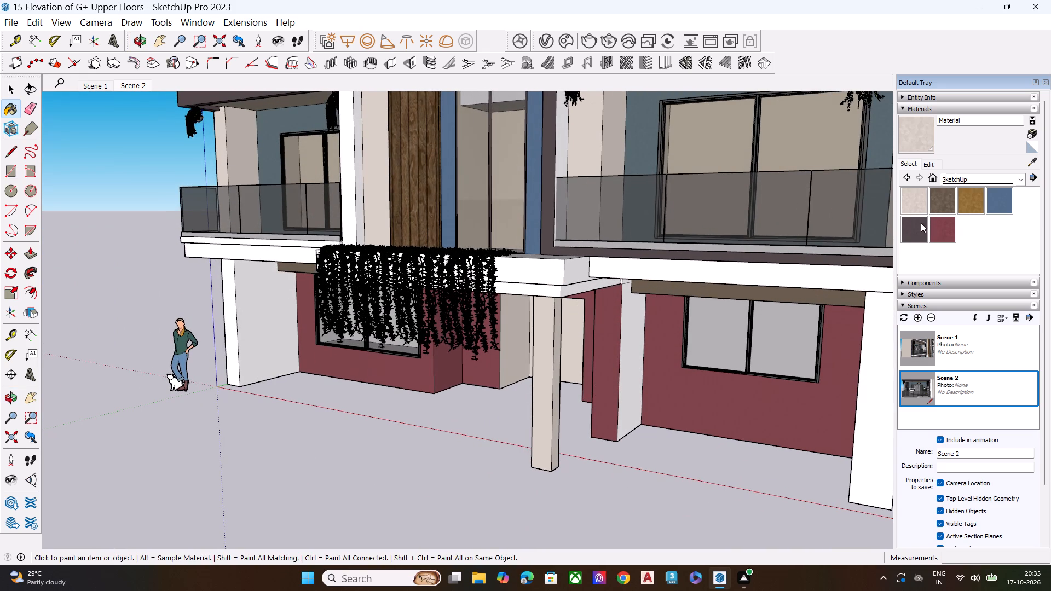
left_click(913, 224)
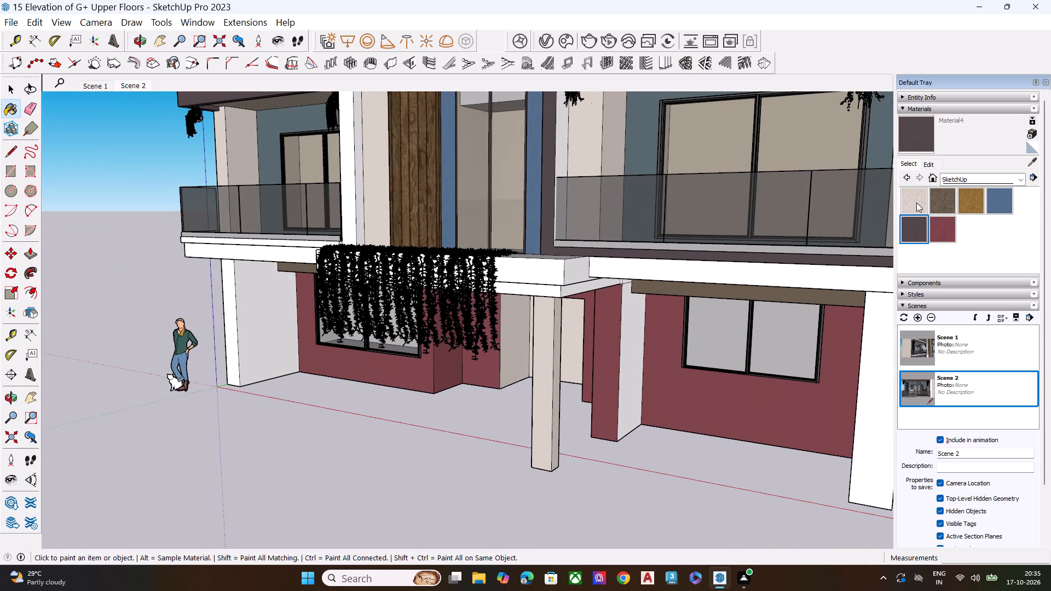
left_click(915, 201)
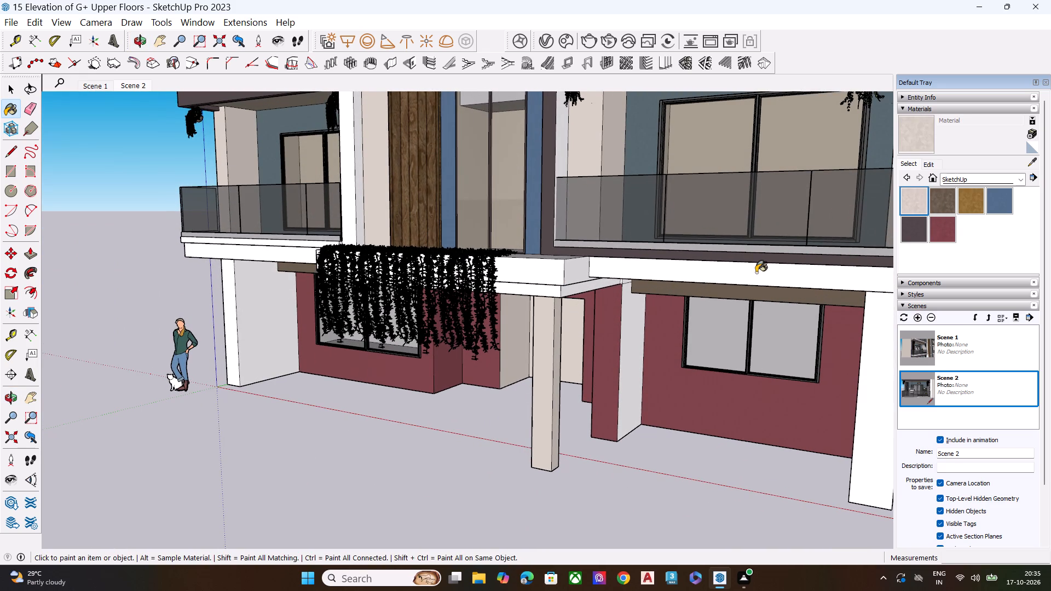
left_click(756, 273)
left_click(580, 276)
left_click(550, 274)
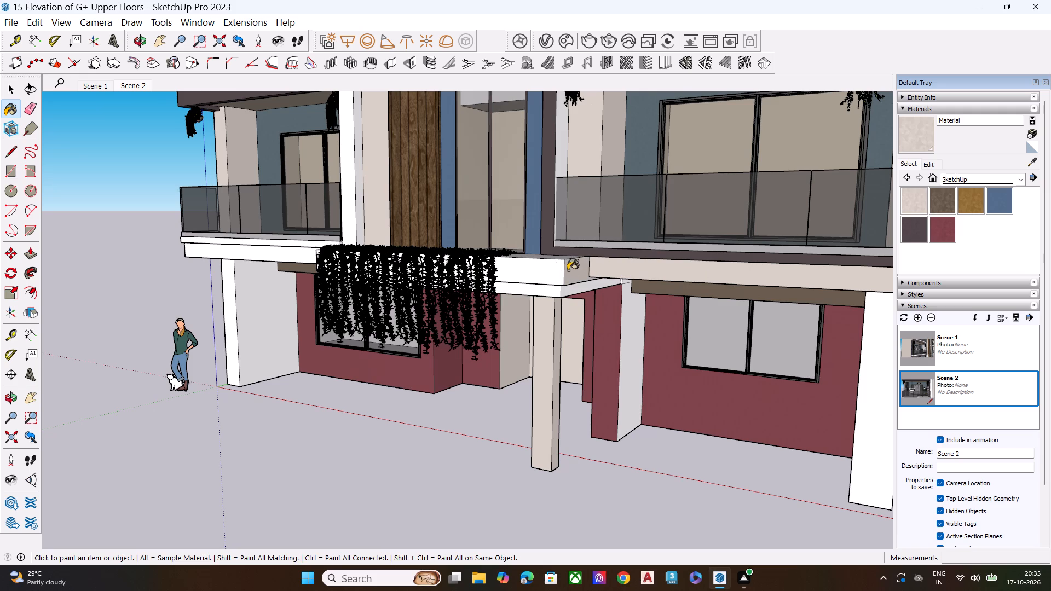
middle_click_drag(571, 270, 834, 256)
scroll(389, 261, "up", 2)
scroll(379, 263, "down", 1)
scroll(377, 264, "up", 2)
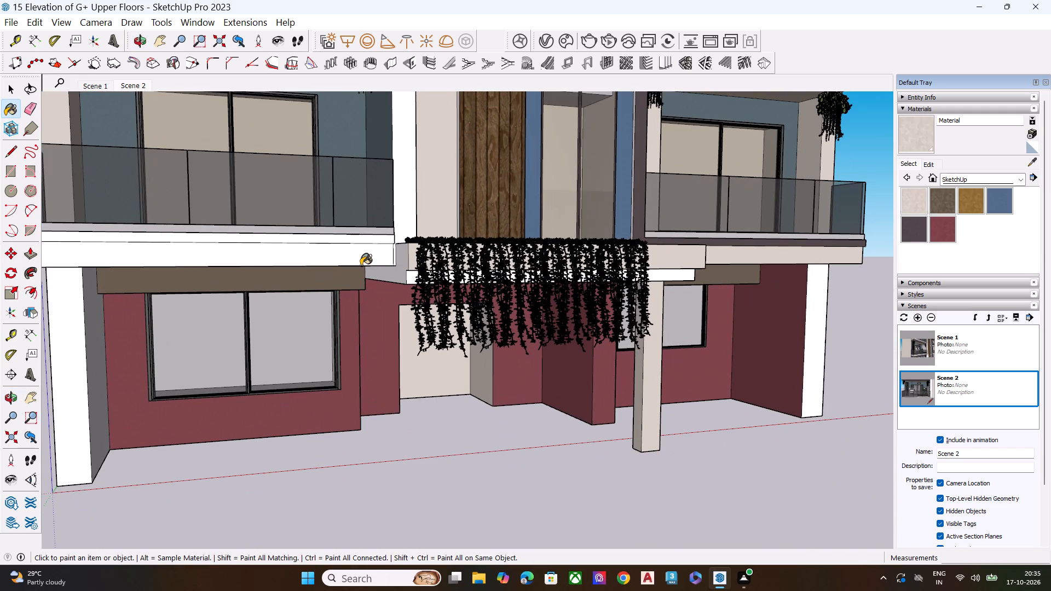
left_click(333, 262)
scroll(405, 261, "up", 5)
left_click(403, 261)
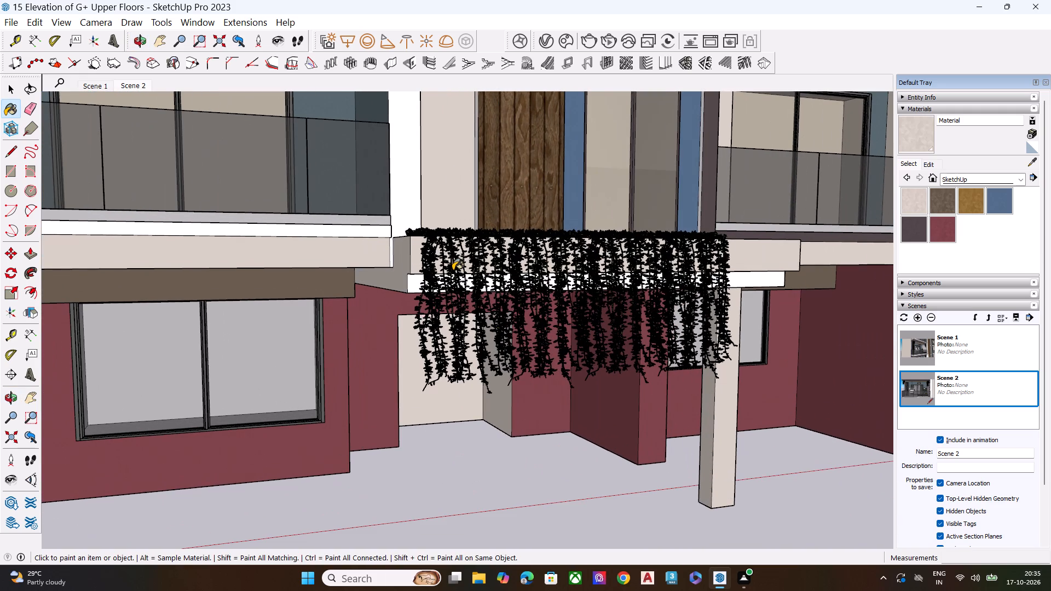
key("space")
Examine the whole high-rise elevation from the front and at an angle, from ground floor to roof.
scroll(452, 271, "down", 5)
scroll(463, 292, "up", 1)
scroll(467, 300, "down", 4)
scroll(487, 370, "down", 4)
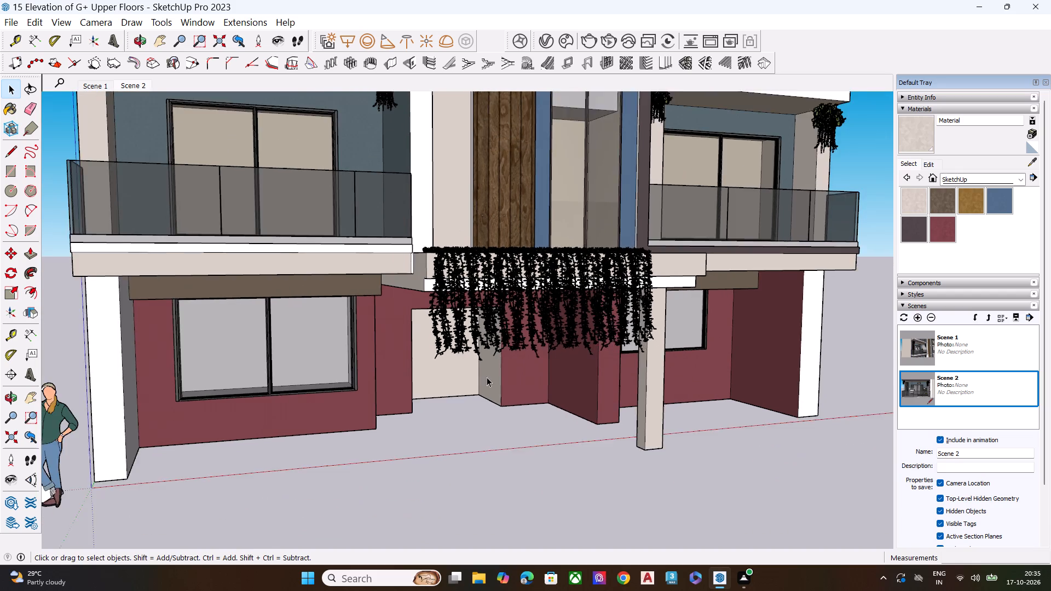
scroll(487, 377, "down", 14)
scroll(570, 399, "down", 10)
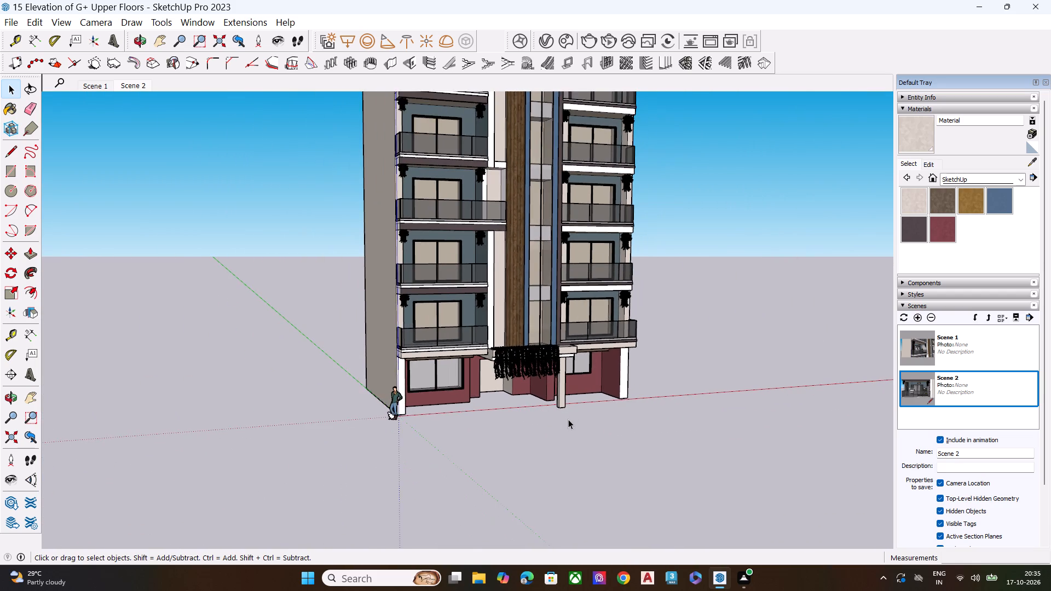
scroll(568, 419, "down", 9)
middle_click_drag(589, 413, 497, 415)
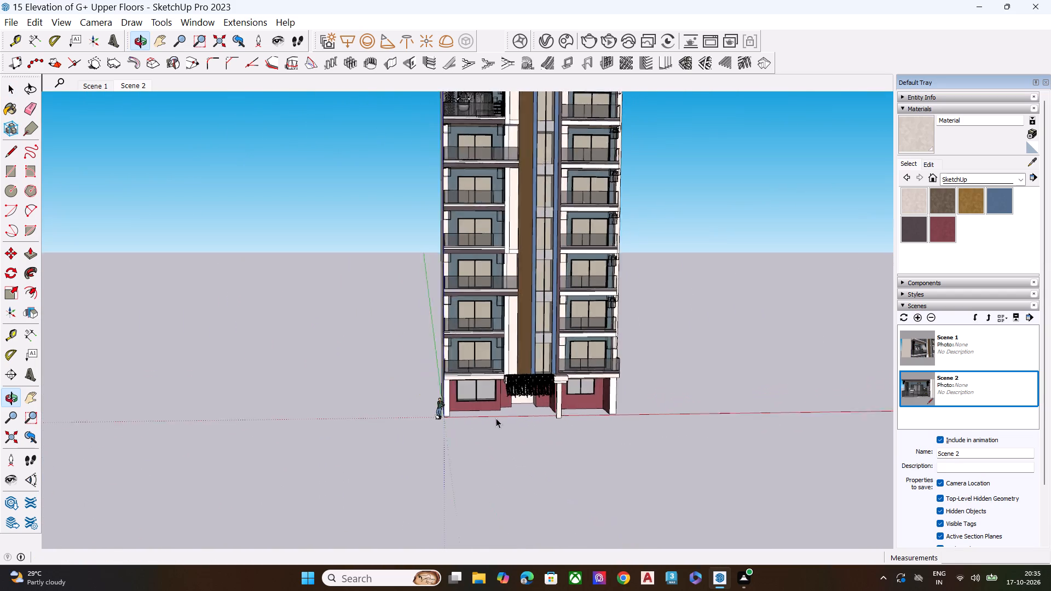
scroll(499, 434, "down", 9)
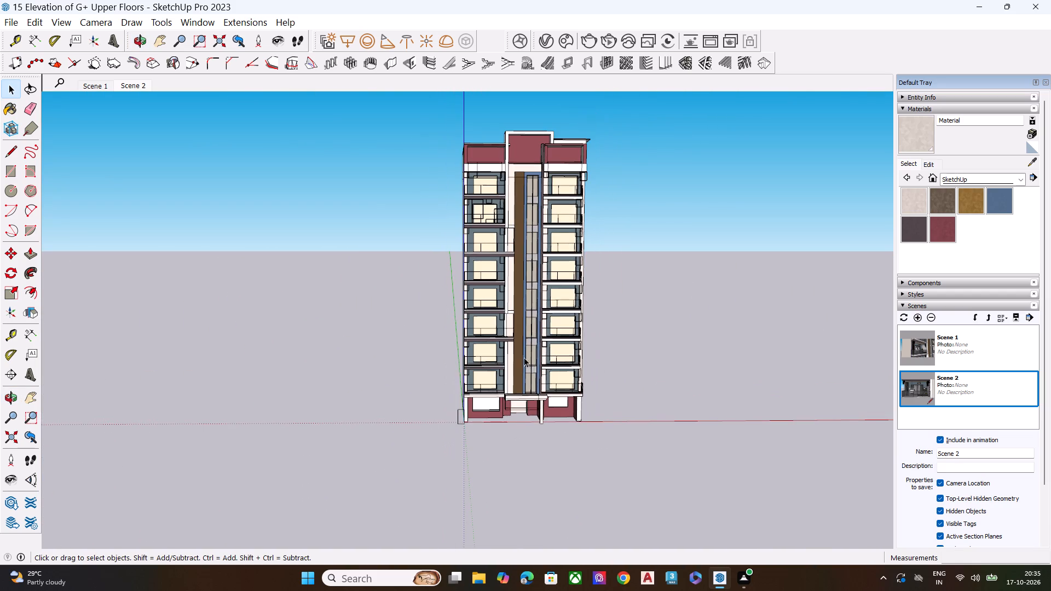
scroll(524, 254, "up", 5)
middle_click_drag(530, 271, 530, 245)
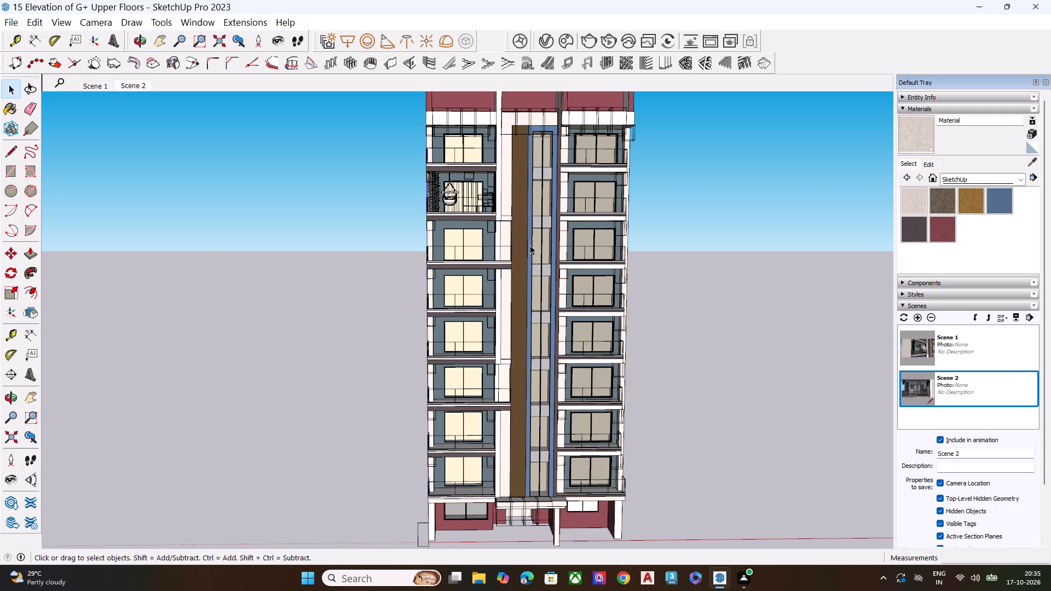
middle_click_drag(530, 245, 535, 223)
scroll(535, 224, "up", 2)
scroll(525, 288, "down", 6)
left_click(695, 312)
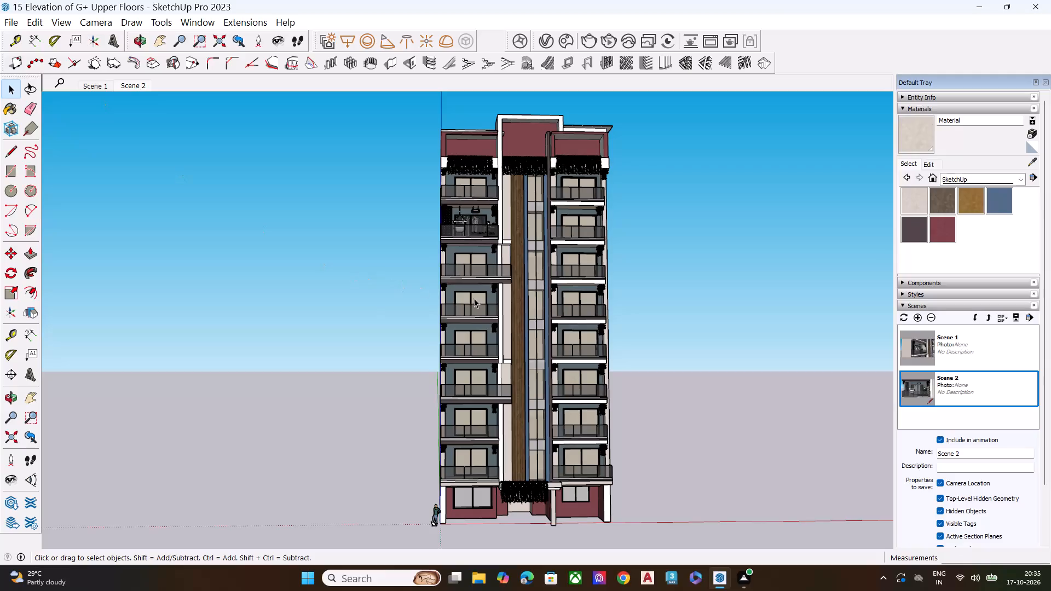
middle_click_drag(657, 303, 754, 305)
scroll(635, 407, "up", 2)
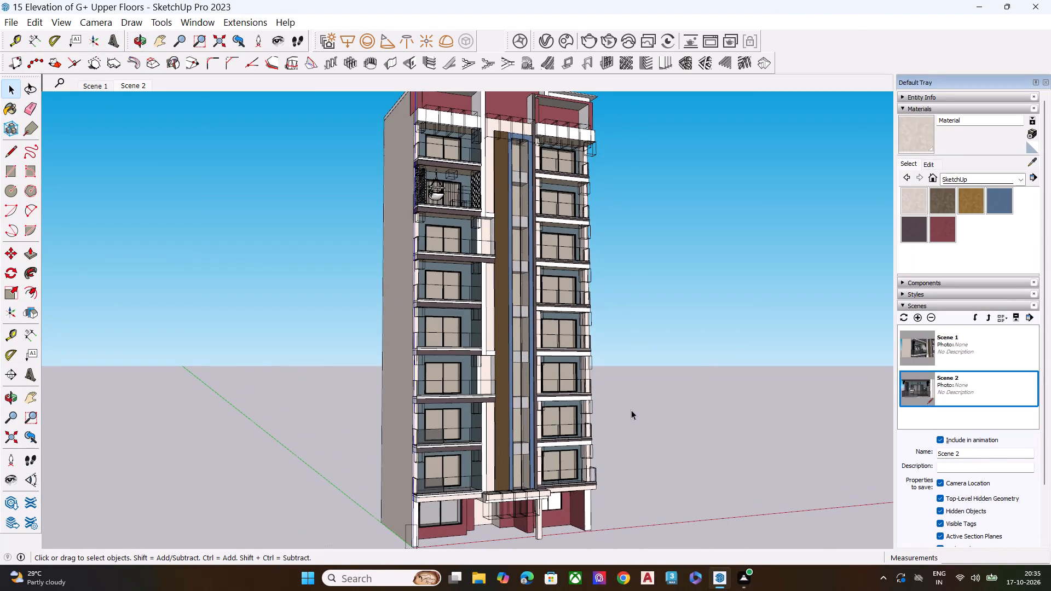
scroll(622, 411, "down", 2)
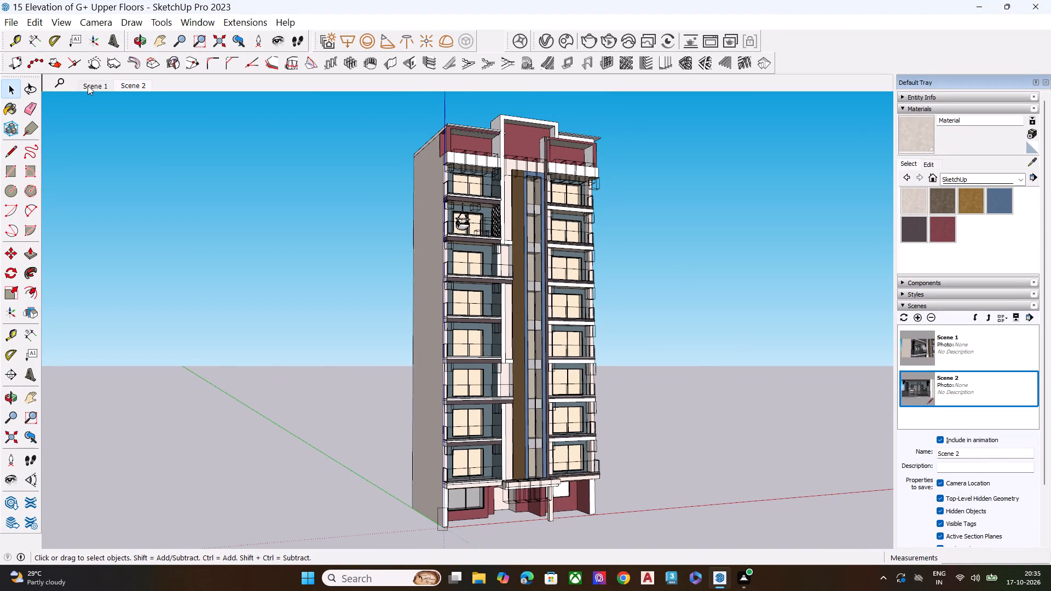
Switch to the saved Scene 1 view of the furnished balcony.
left_click(88, 85)
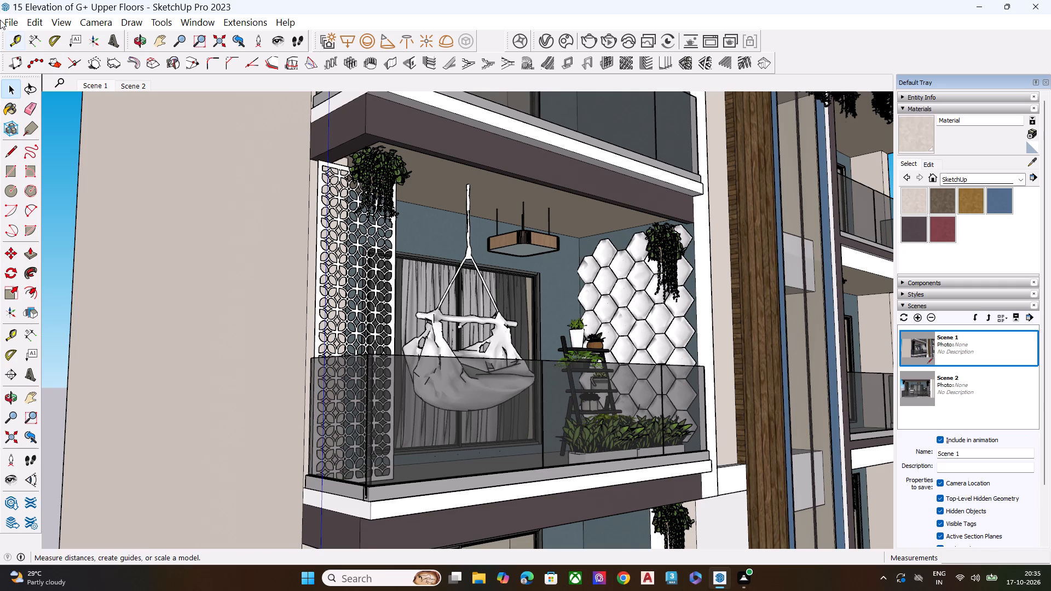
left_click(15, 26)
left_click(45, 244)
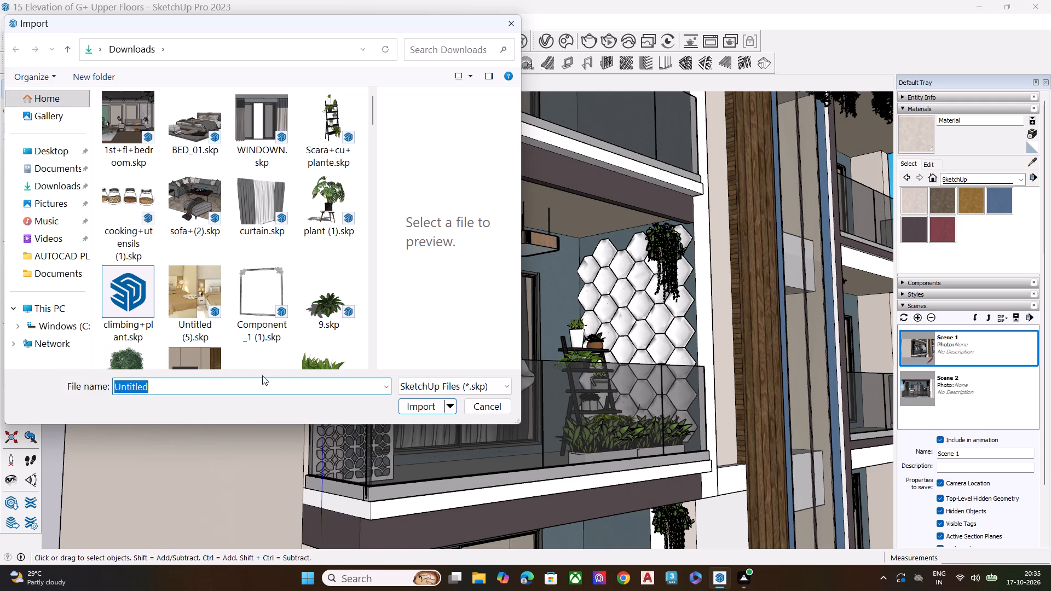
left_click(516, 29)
Export the Scene 1 view as a PNG 2D graphic named "15 Elevation of G+ Upper Floors S1" in Downloads.
left_click(11, 25)
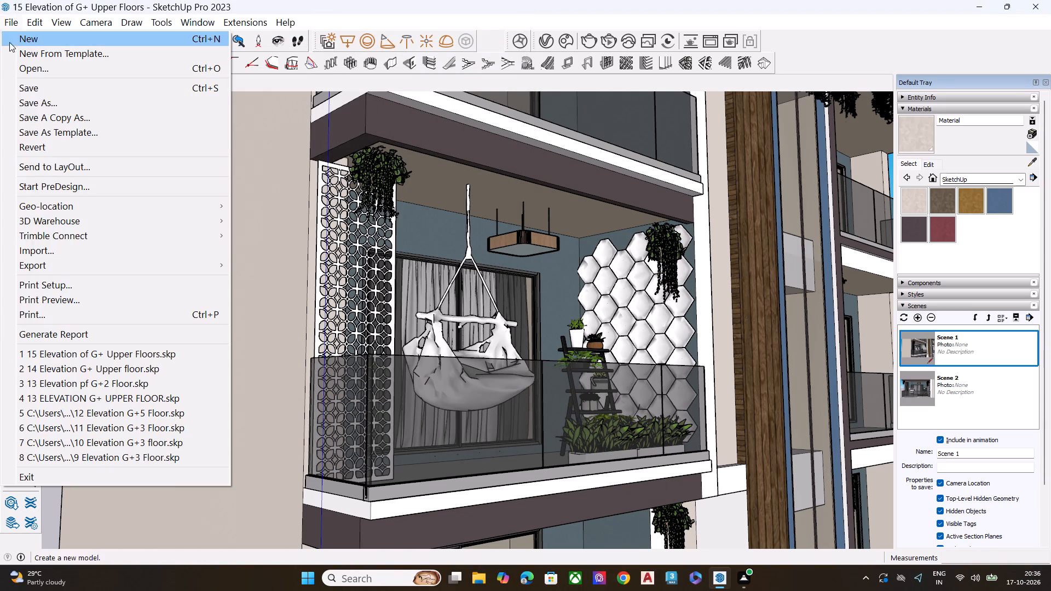
left_click(26, 265)
left_click(292, 279)
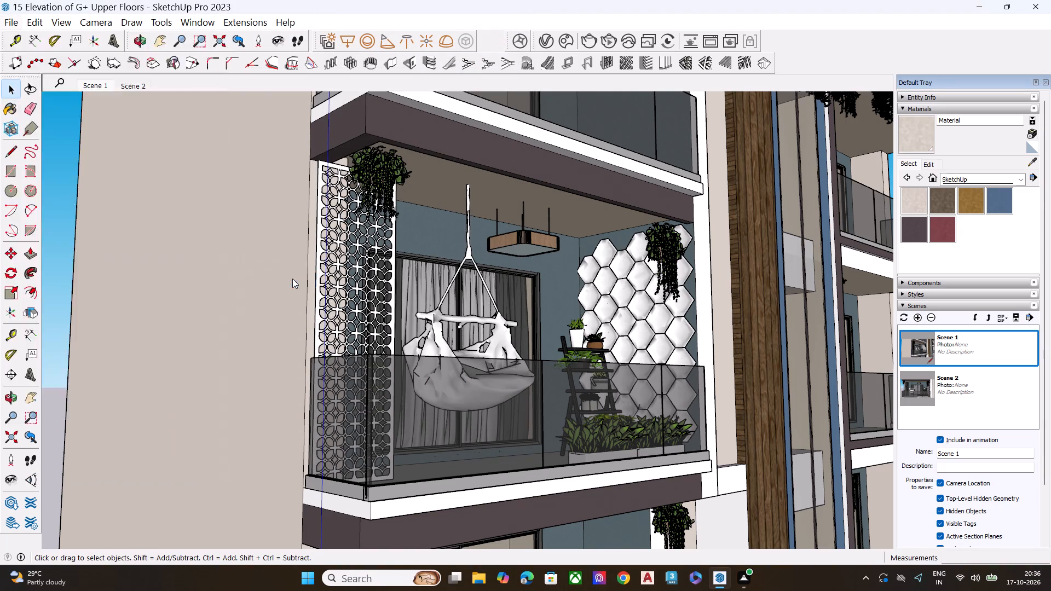
key("Right")
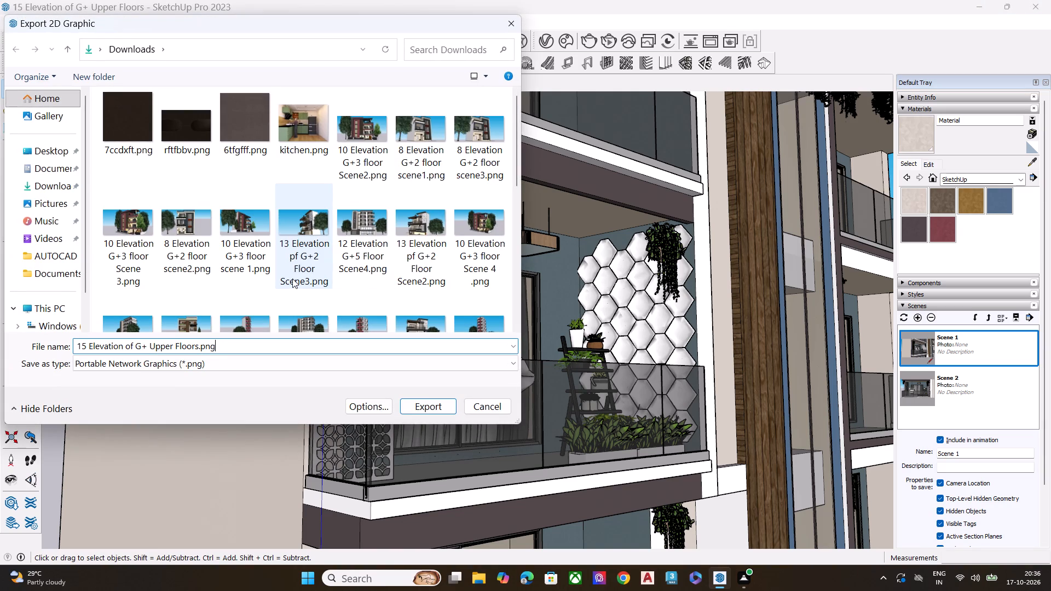
key("Left")
key("Left")
key("Left")
key("Left")
key("space")
key("shift+s")
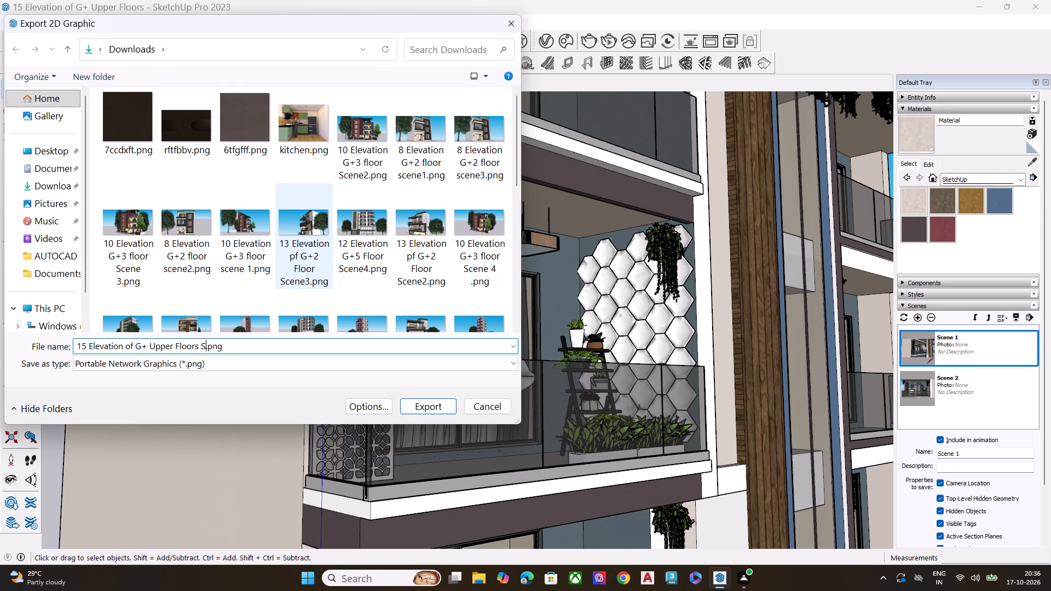
key("1")
key("Return")
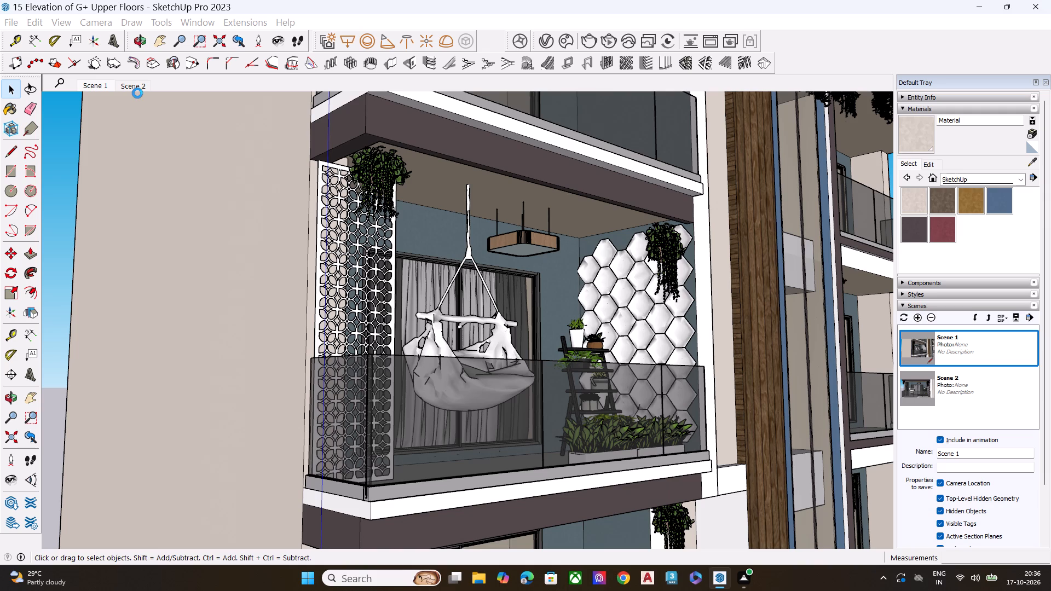
Switch to the saved Scene 2 view and export it as a PNG 2D graphic named "15 Elevation of G+ Upper Floors S2" in Downloads.
left_click(143, 88)
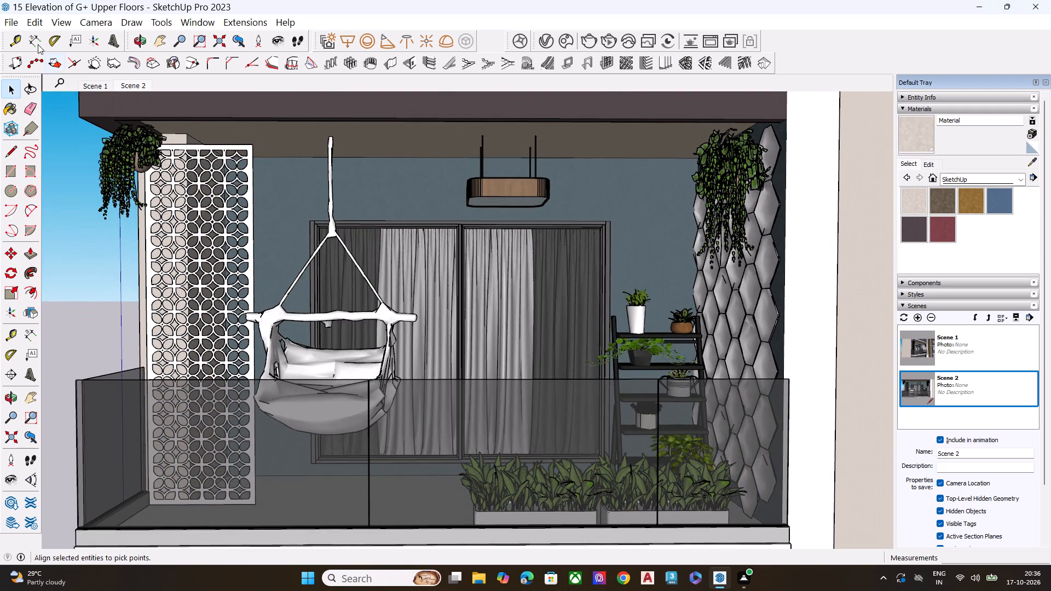
left_click(8, 20)
left_click(43, 269)
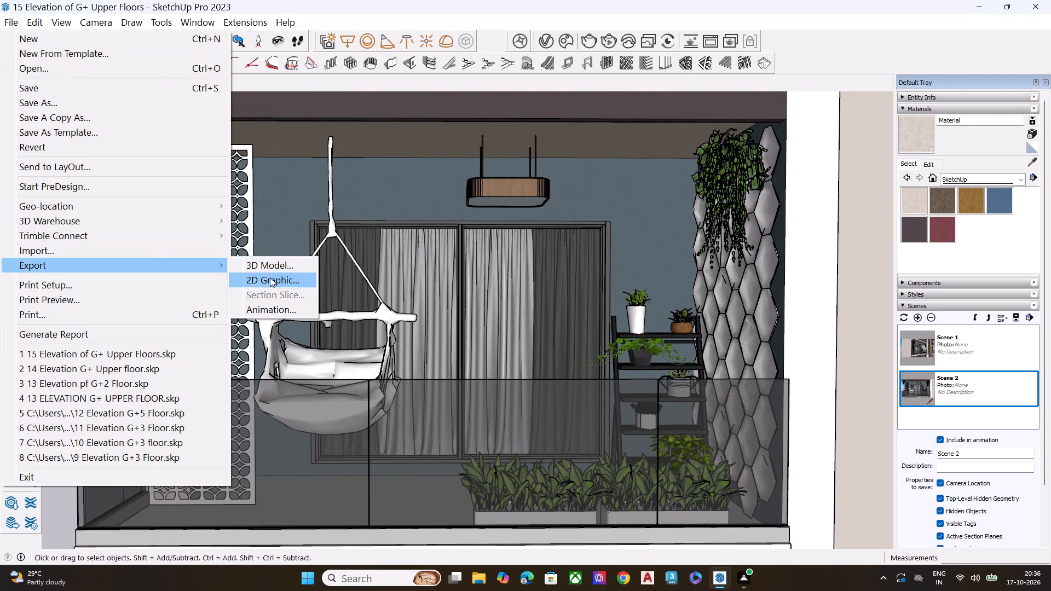
left_click(270, 278)
key("Right")
key("Left")
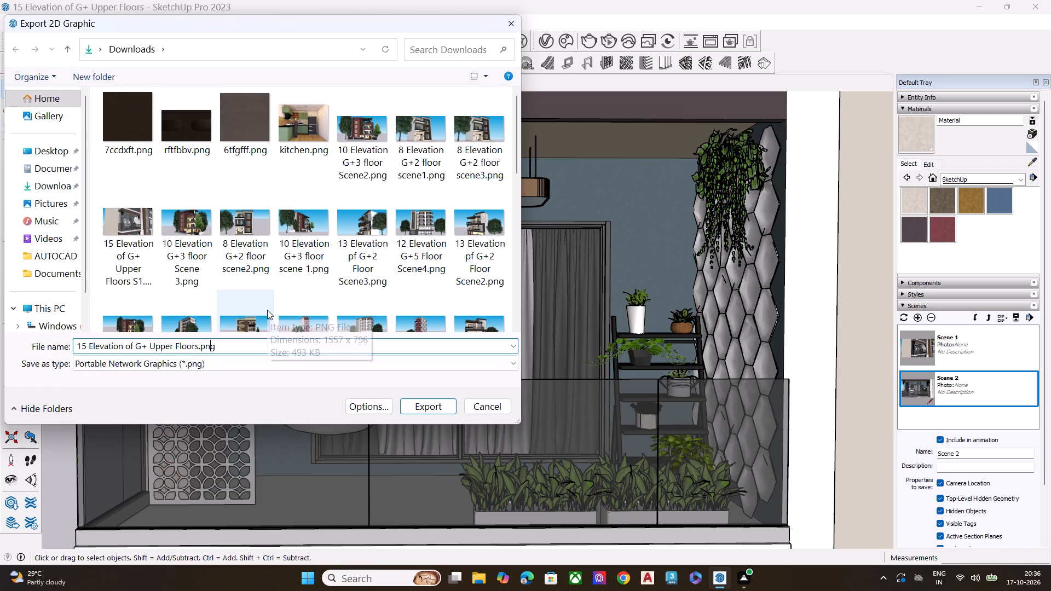
key("Left")
key("Left")
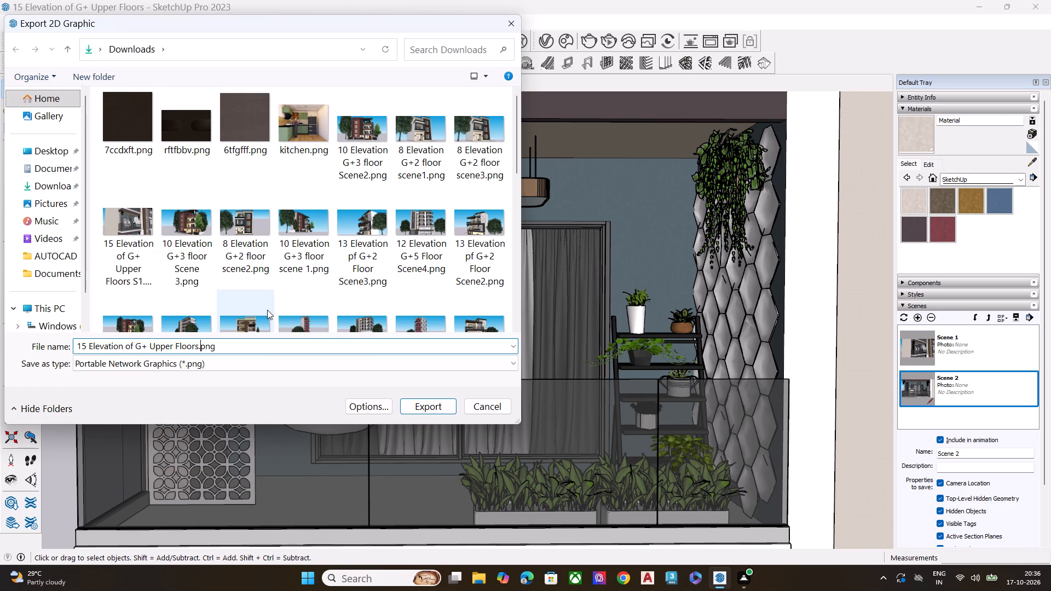
key("Left")
key("backslash")
key("BackSpace")
key("space")
key("ctrl+s")
key("shift+s")
key("2")
key("Return")
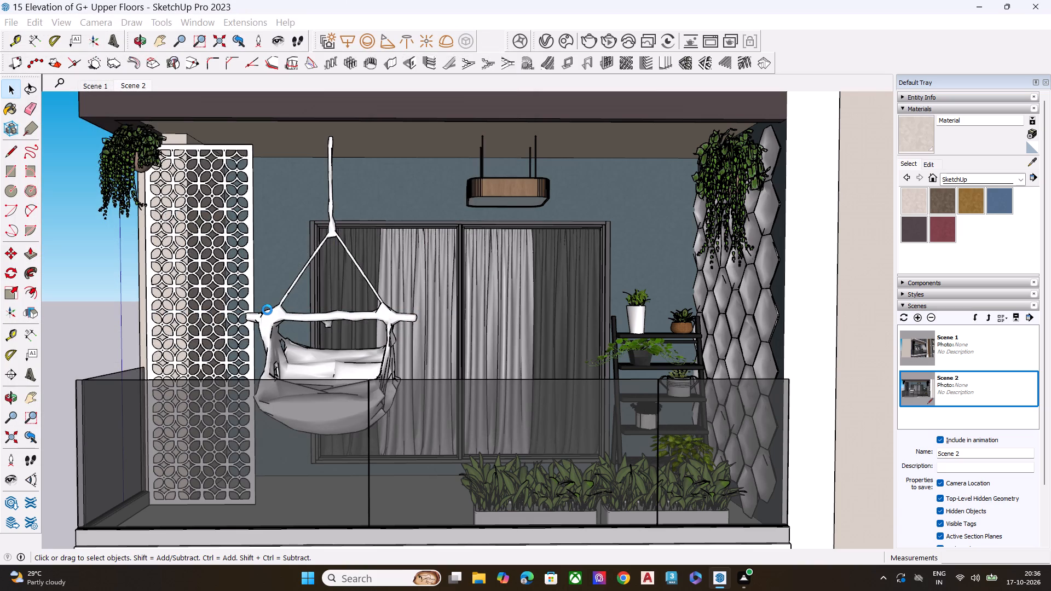
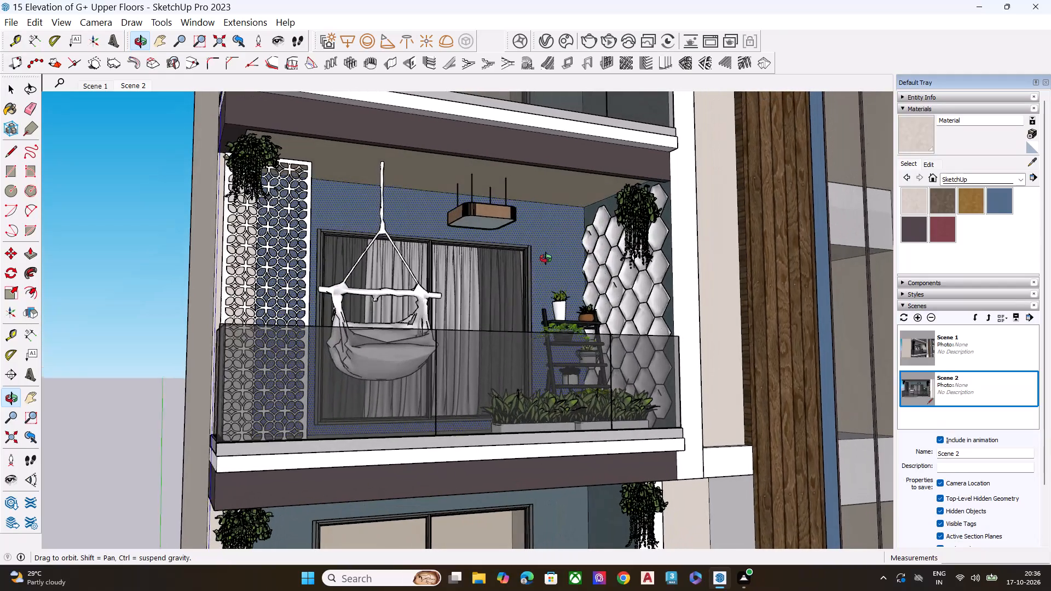
Examine the high-rise from the furnished balcony up to the roof, and the whole tower from the front and side.
scroll(559, 296, "up", 1)
scroll(580, 280, "down", 4)
scroll(586, 280, "up", 1)
scroll(586, 280, "down", 5)
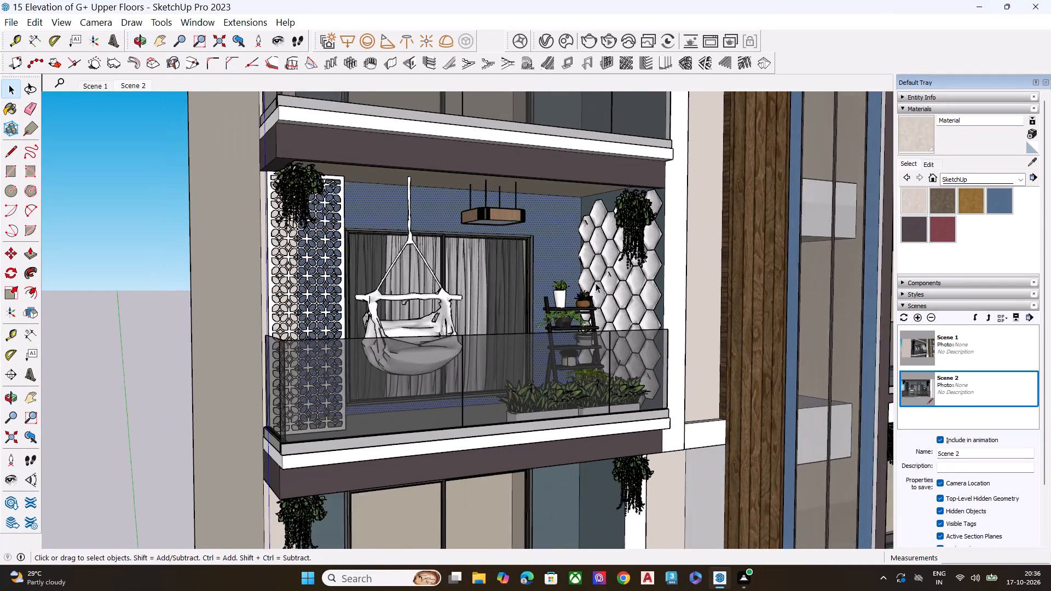
scroll(598, 284, "down", 2)
scroll(598, 284, "up", 1)
scroll(598, 284, "down", 10)
scroll(594, 286, "down", 11)
scroll(371, 297, "down", 10)
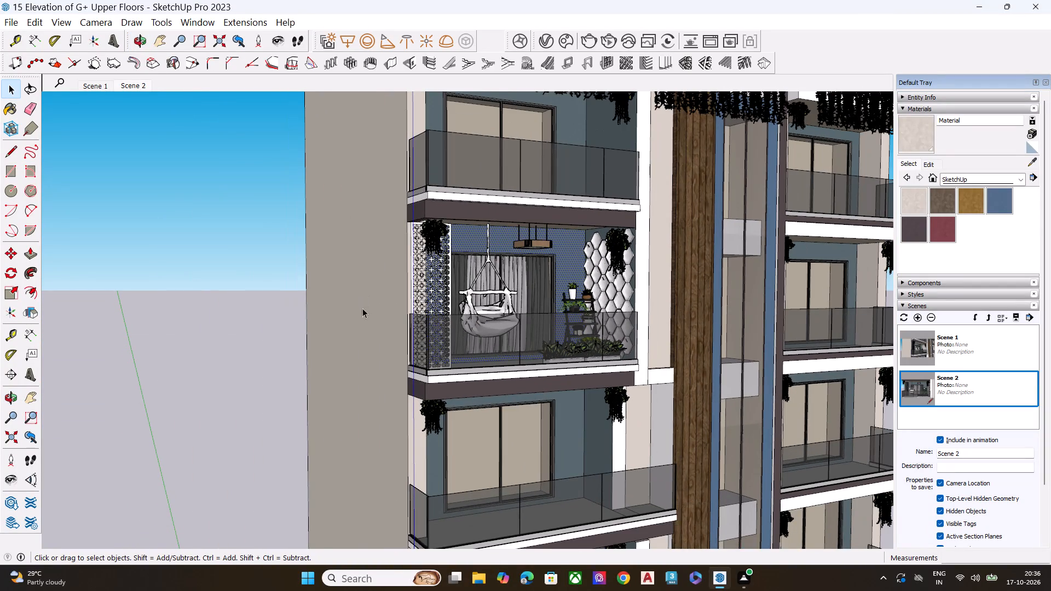
scroll(452, 337, "down", 9)
scroll(536, 204, "up", 1)
scroll(555, 303, "down", 1)
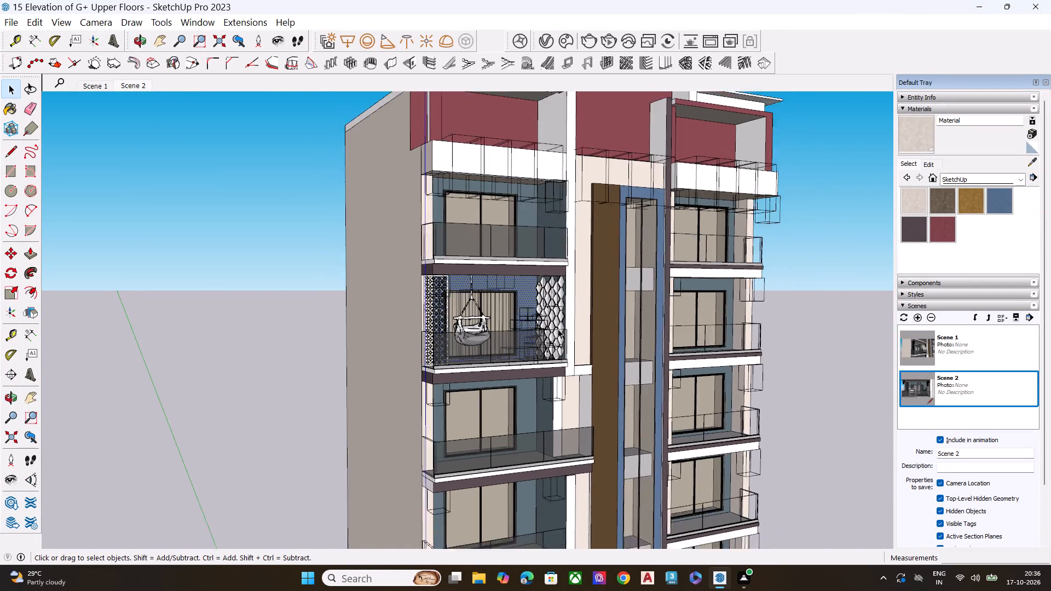
scroll(558, 329, "down", 3)
scroll(544, 155, "up", 6)
middle_click_drag(578, 286, 503, 241)
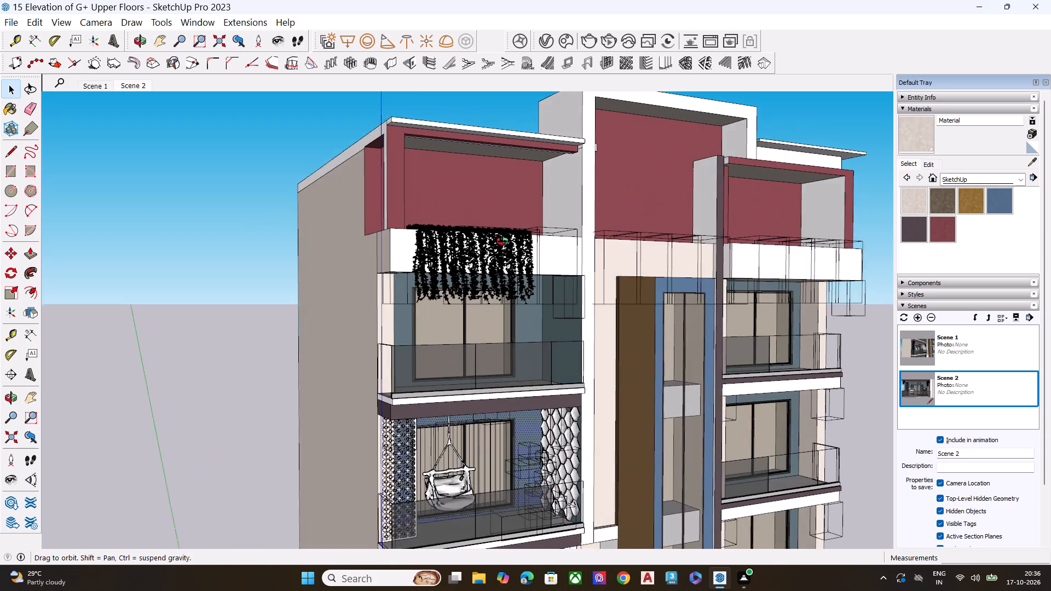
middle_click_drag(503, 241, 195, 277)
scroll(338, 261, "down", 12)
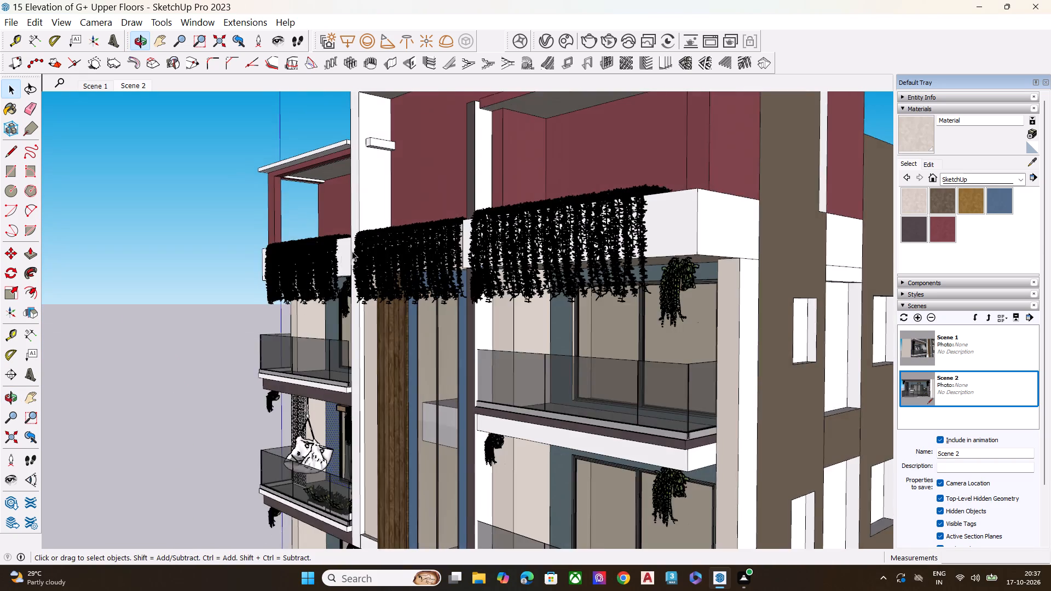
scroll(447, 223, "down", 14)
scroll(500, 270, "down", 1)
scroll(501, 270, "up", 1)
scroll(501, 270, "down", 6)
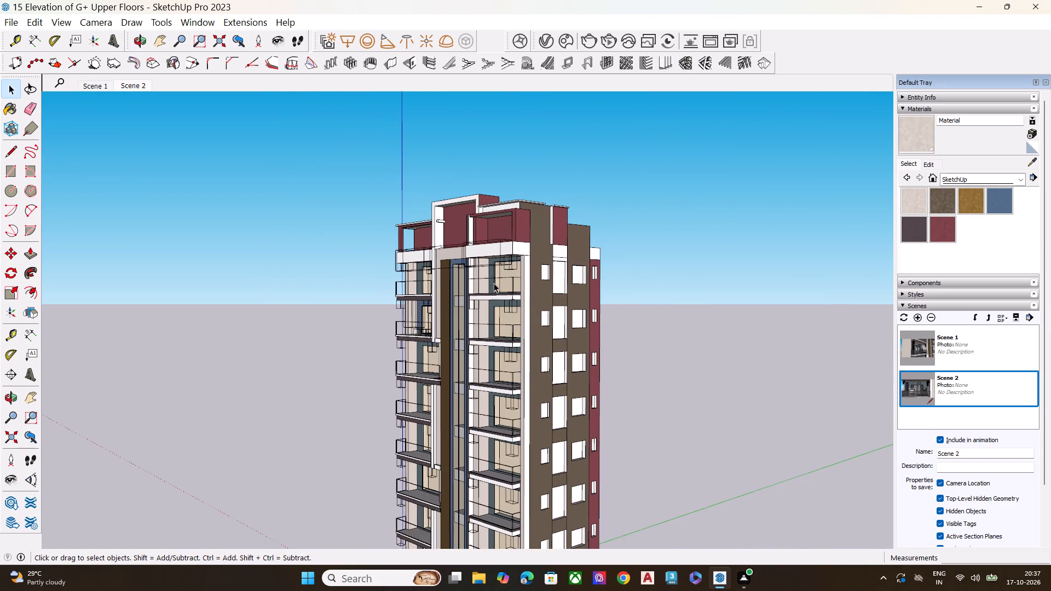
scroll(494, 282, "down", 5)
scroll(498, 281, "up", 2)
scroll(499, 281, "down", 3)
scroll(501, 428, "up", 4)
scroll(498, 456, "down", 1)
scroll(498, 457, "up", 3)
scroll(498, 459, "down", 1)
scroll(498, 459, "up", 1)
scroll(466, 416, "down", 1)
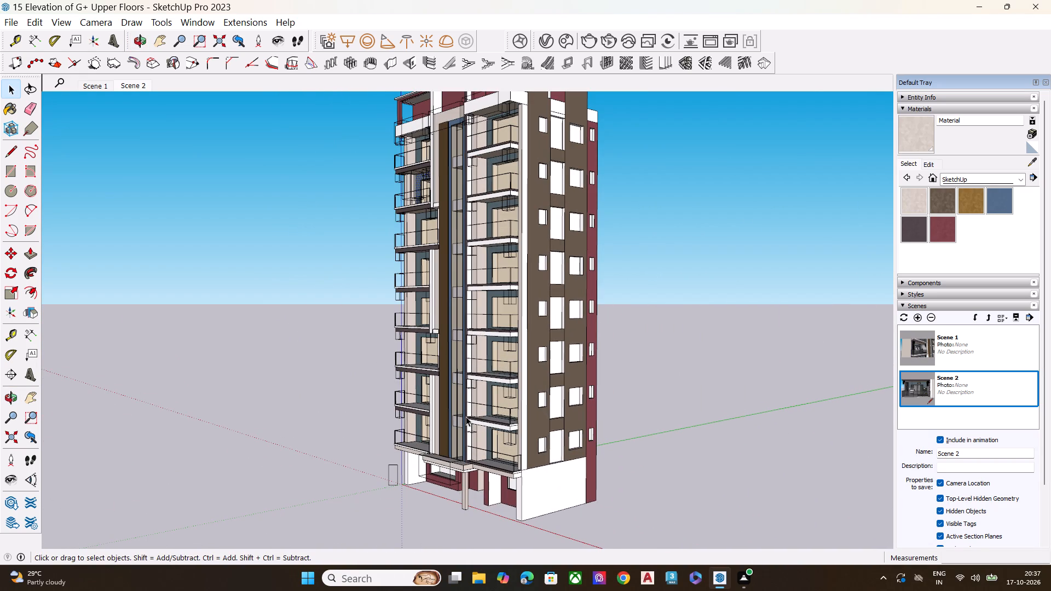
scroll(466, 417, "down", 1)
scroll(539, 359, "down", 4)
scroll(507, 274, "up", 2)
scroll(496, 266, "down", 1)
scroll(496, 266, "up", 2)
scroll(496, 266, "down", 1)
scroll(496, 266, "up", 3)
middle_click_drag(507, 295, 488, 262)
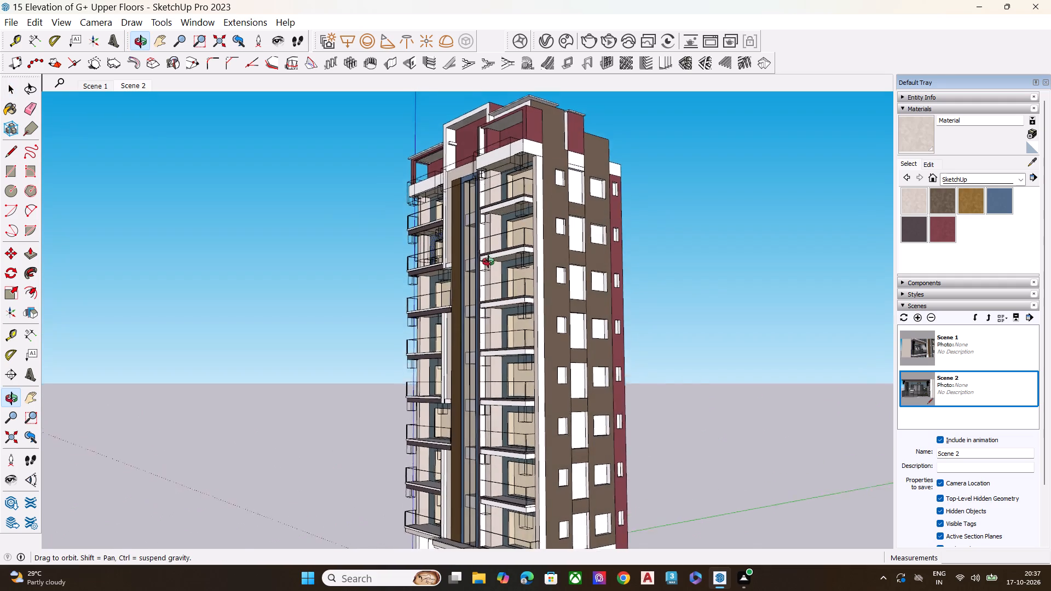
middle_click_drag(488, 262, 490, 255)
scroll(490, 255, "up", 1)
scroll(482, 259, "down", 3)
scroll(487, 314, "up", 2)
left_click(707, 289)
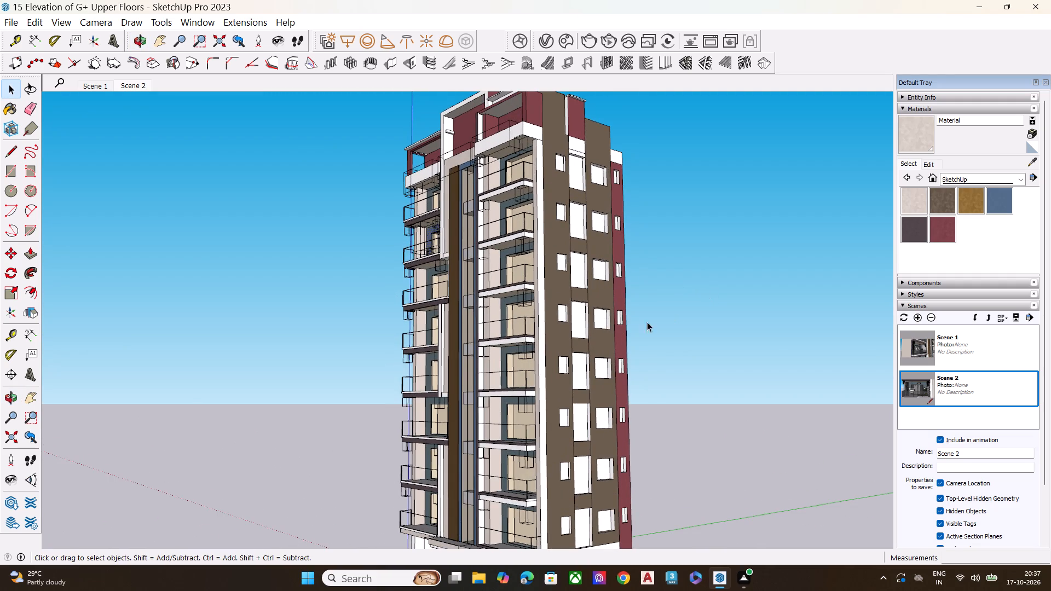
Frame the upper floors and roof of the high-rise straight from the front and save the view as a new scene.
scroll(370, 338, "up", 1)
middle_click_drag(488, 352, 585, 344)
scroll(501, 346, "down", 6)
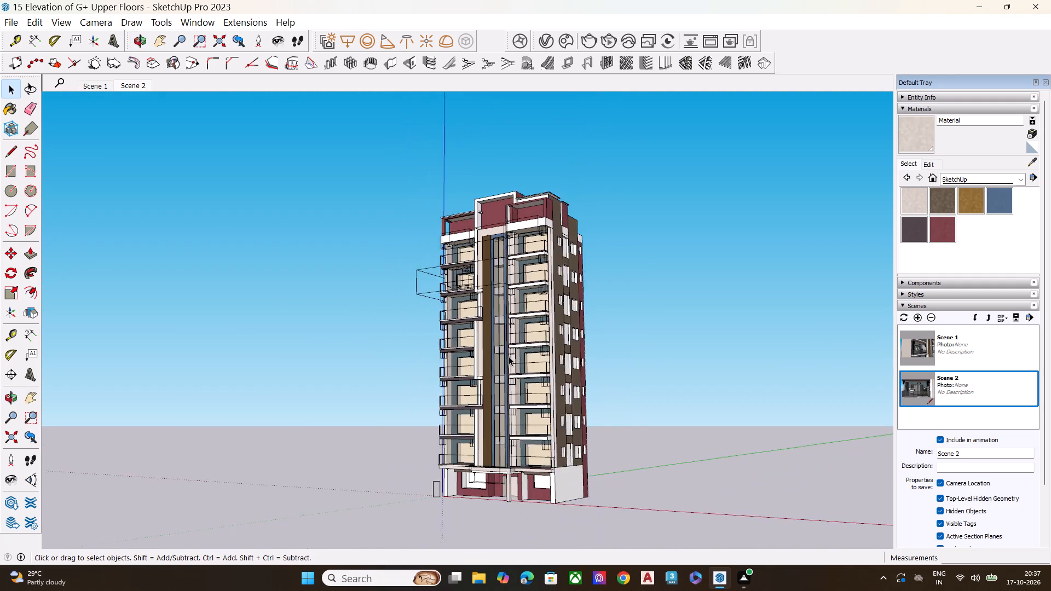
scroll(395, 365, "up", 1)
scroll(391, 366, "down", 2)
scroll(383, 367, "up", 9)
scroll(468, 365, "down", 3)
middle_click_drag(624, 366, 798, 345)
scroll(795, 348, "up", 1)
left_click(743, 354)
middle_click_drag(679, 253, 679, 296)
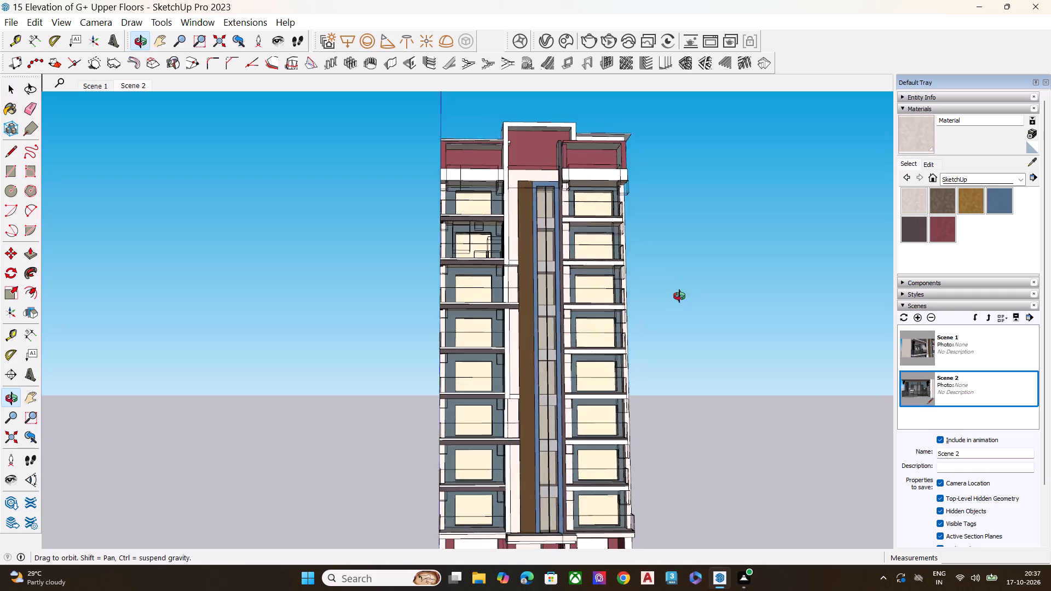
middle_click_drag(679, 296, 665, 327)
left_click(665, 305)
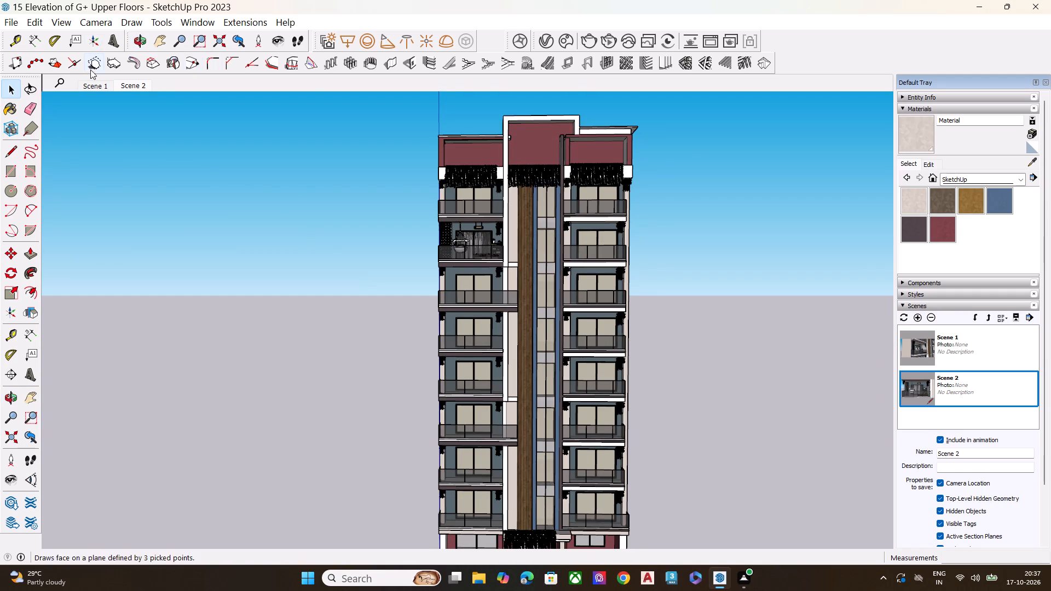
left_click(917, 321)
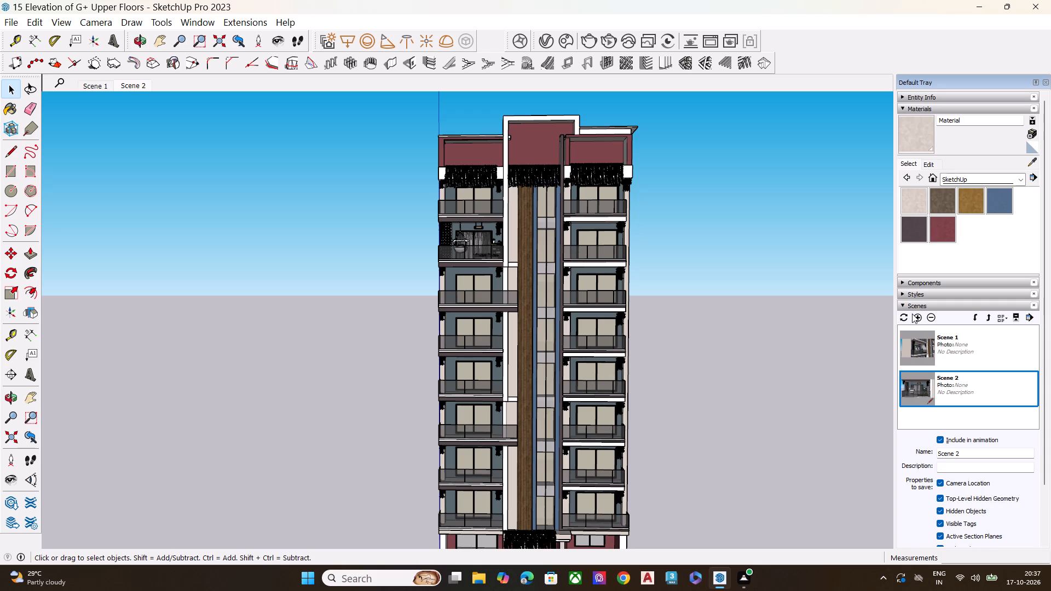
Examine the ground-floor entrance opening and the windows beside it from close up.
scroll(642, 266, "down", 5)
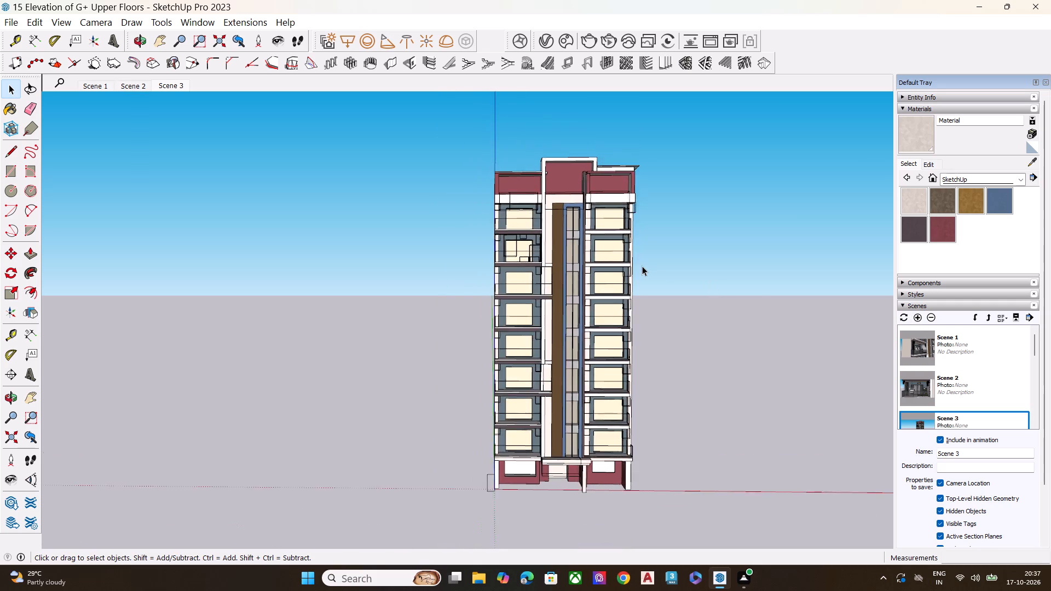
scroll(642, 266, "down", 1)
scroll(586, 446, "up", 4)
scroll(578, 466, "down", 2)
scroll(577, 467, "up", 5)
middle_click_drag(574, 461, 540, 418)
scroll(540, 418, "up", 4)
scroll(544, 438, "down", 1)
scroll(546, 453, "up", 4)
left_click(559, 480)
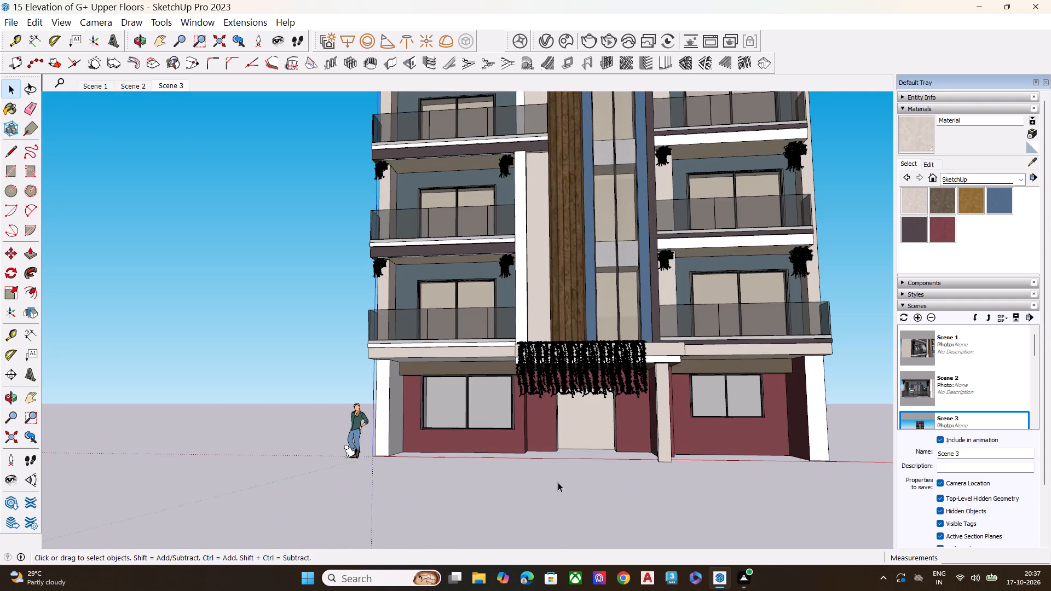
scroll(467, 468, "up", 3)
middle_click_drag(570, 463, 600, 441)
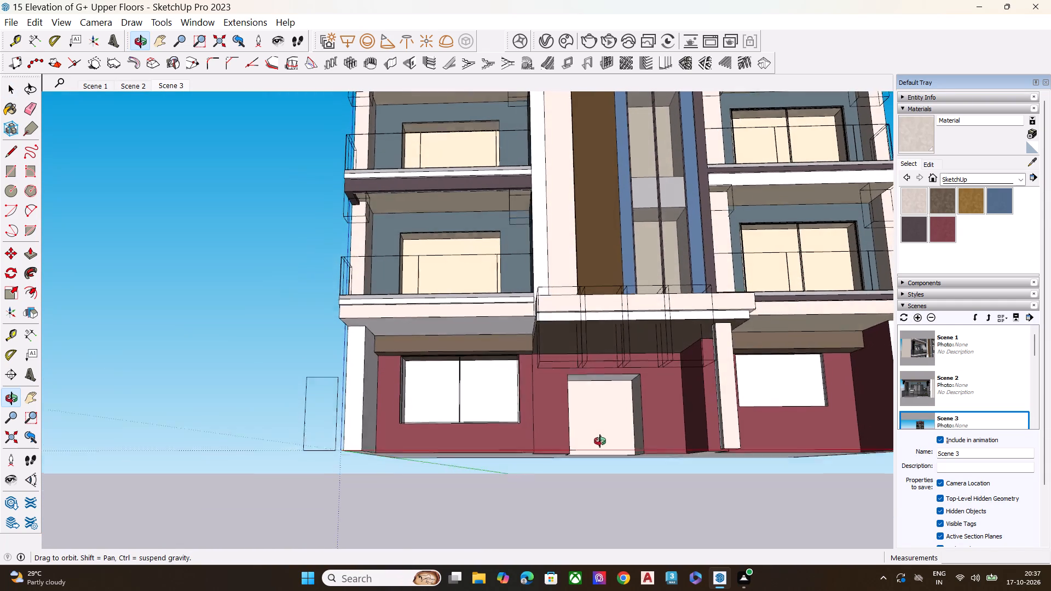
middle_click_drag(600, 441, 600, 443)
double_click(581, 503)
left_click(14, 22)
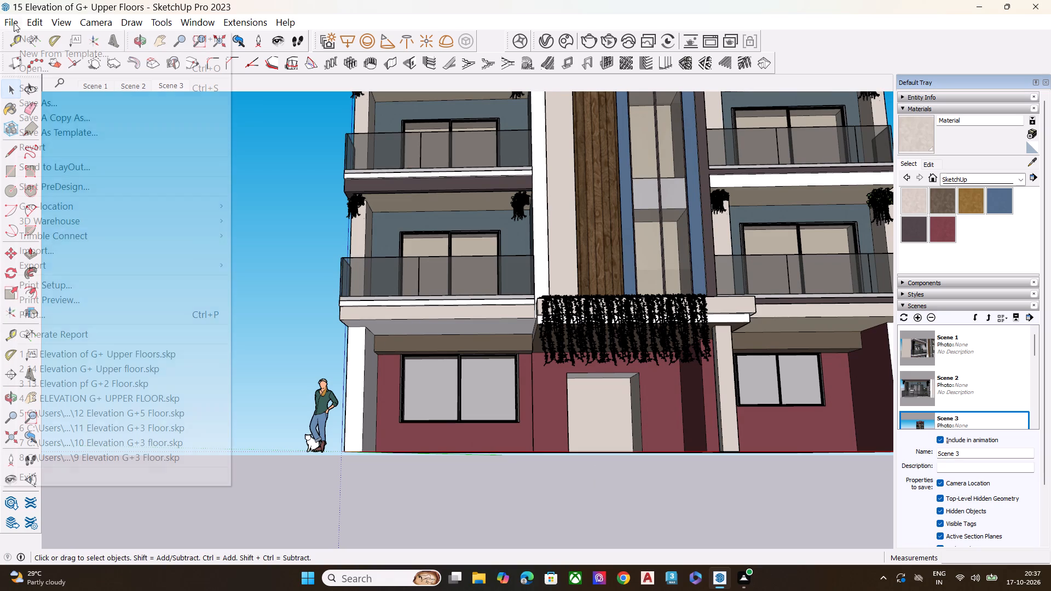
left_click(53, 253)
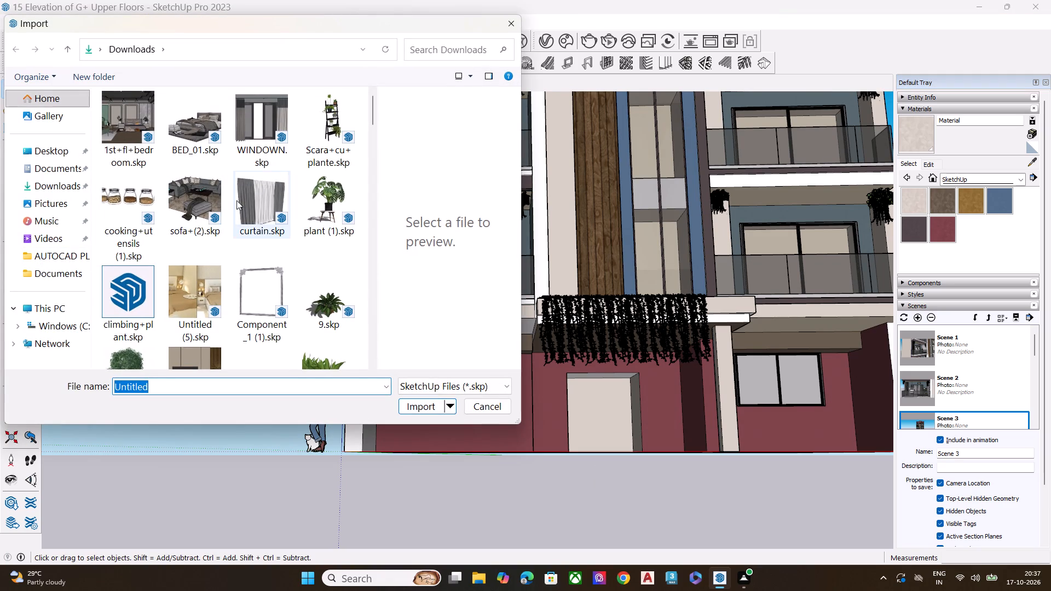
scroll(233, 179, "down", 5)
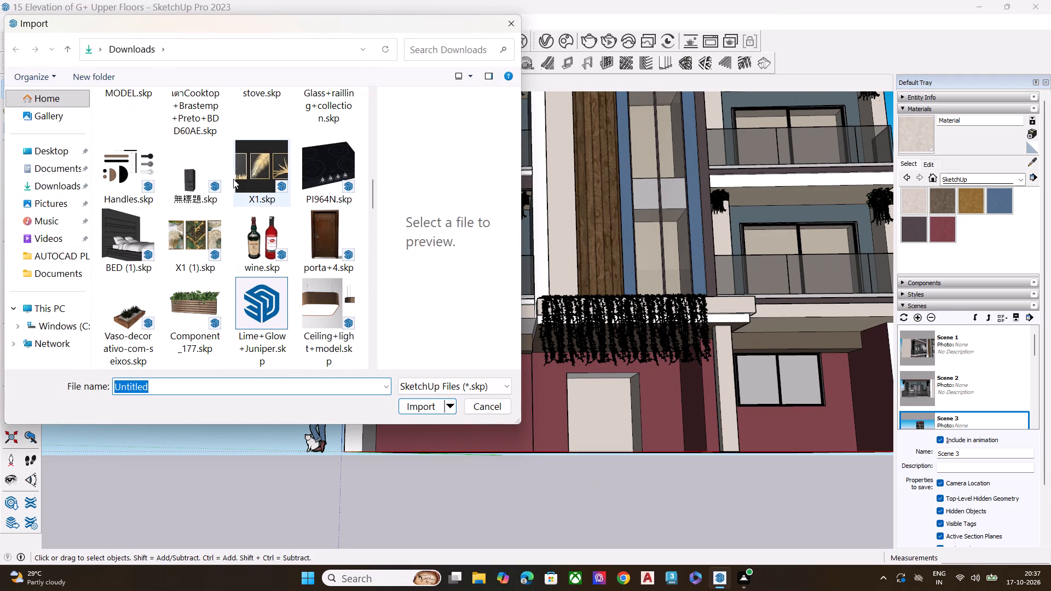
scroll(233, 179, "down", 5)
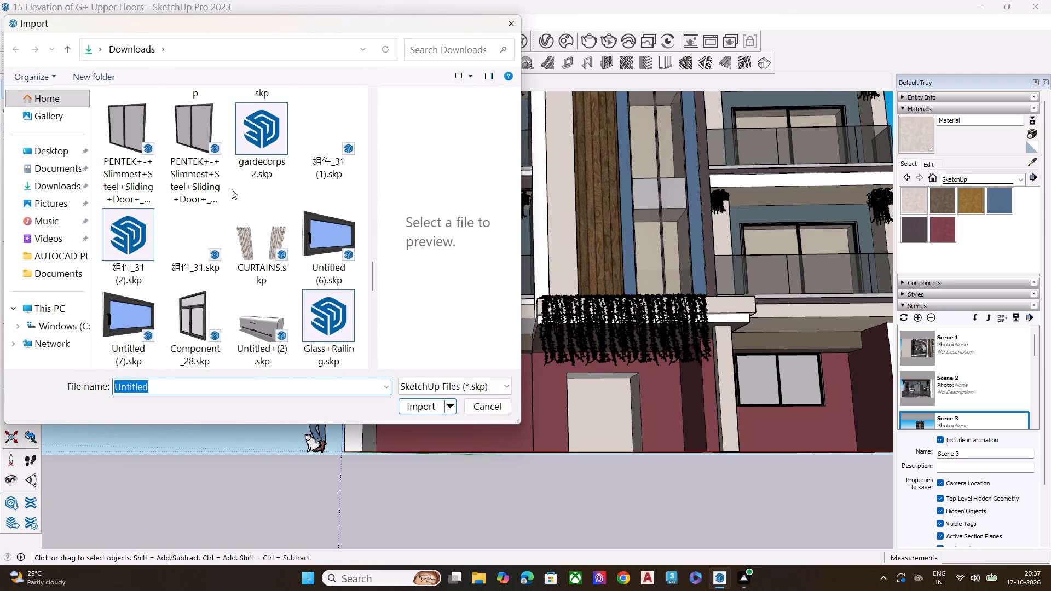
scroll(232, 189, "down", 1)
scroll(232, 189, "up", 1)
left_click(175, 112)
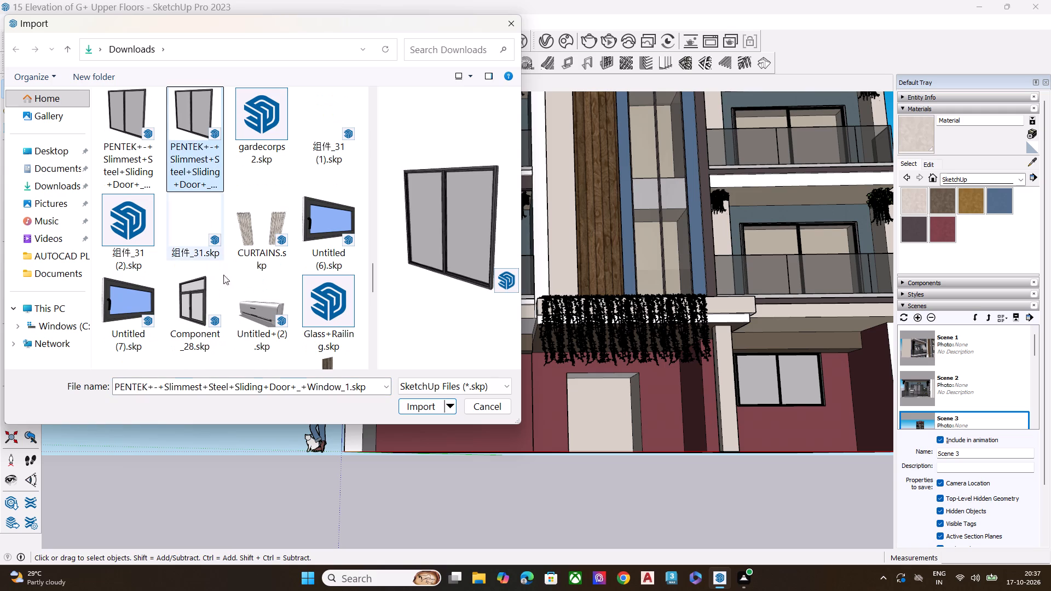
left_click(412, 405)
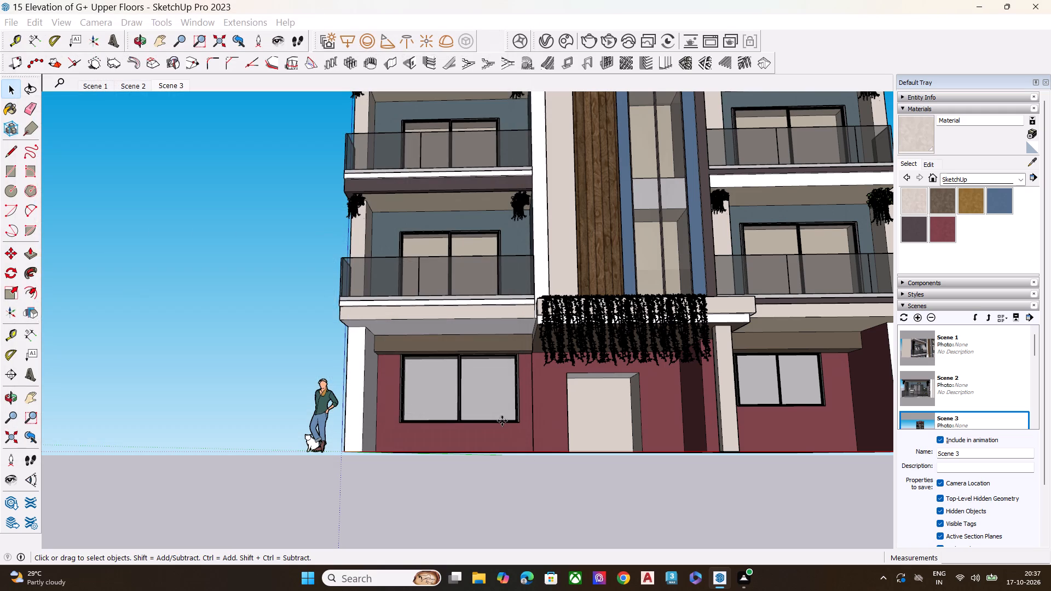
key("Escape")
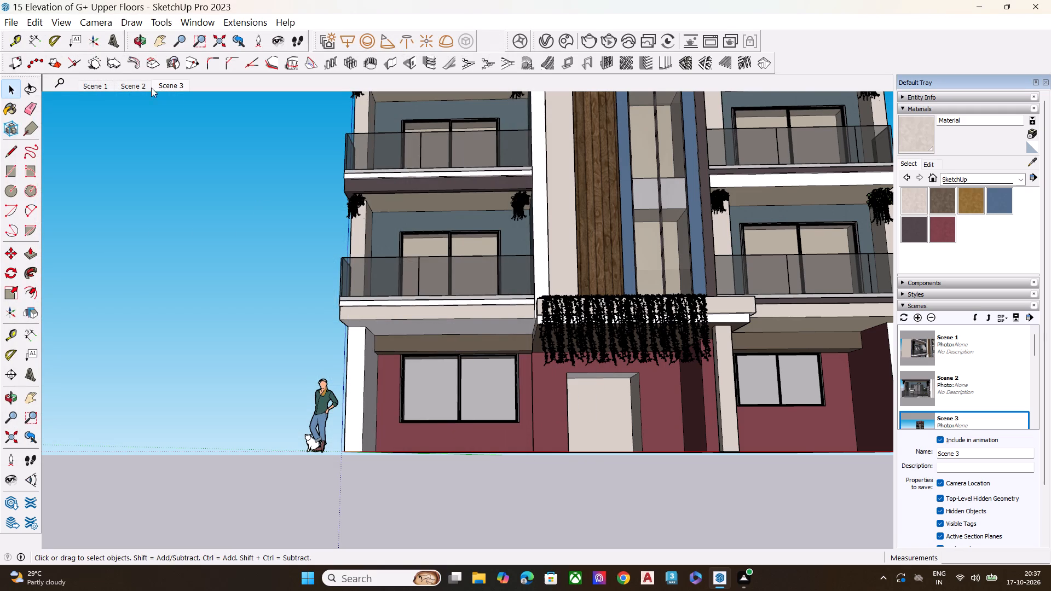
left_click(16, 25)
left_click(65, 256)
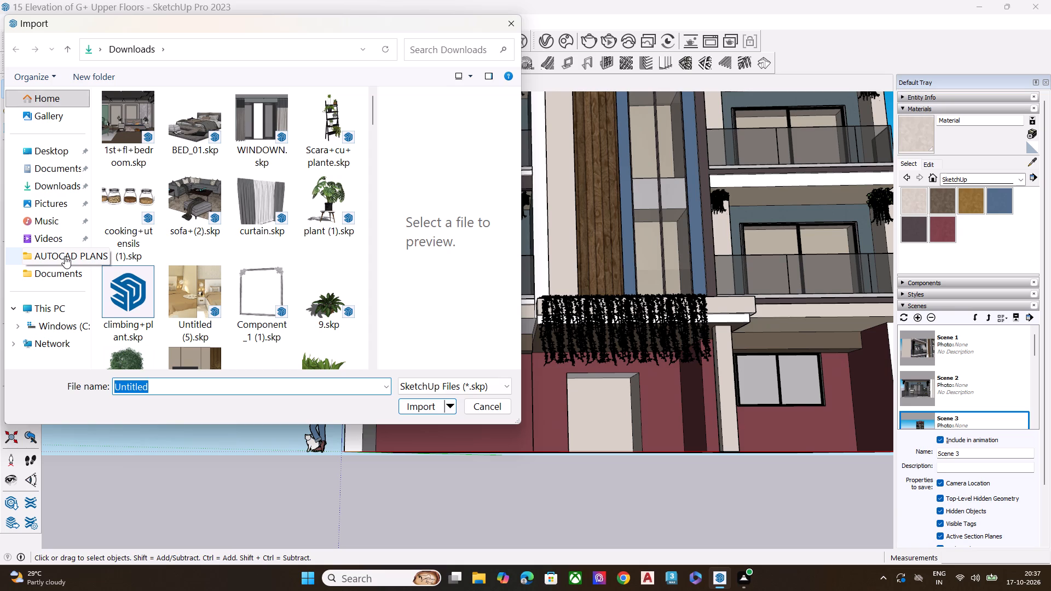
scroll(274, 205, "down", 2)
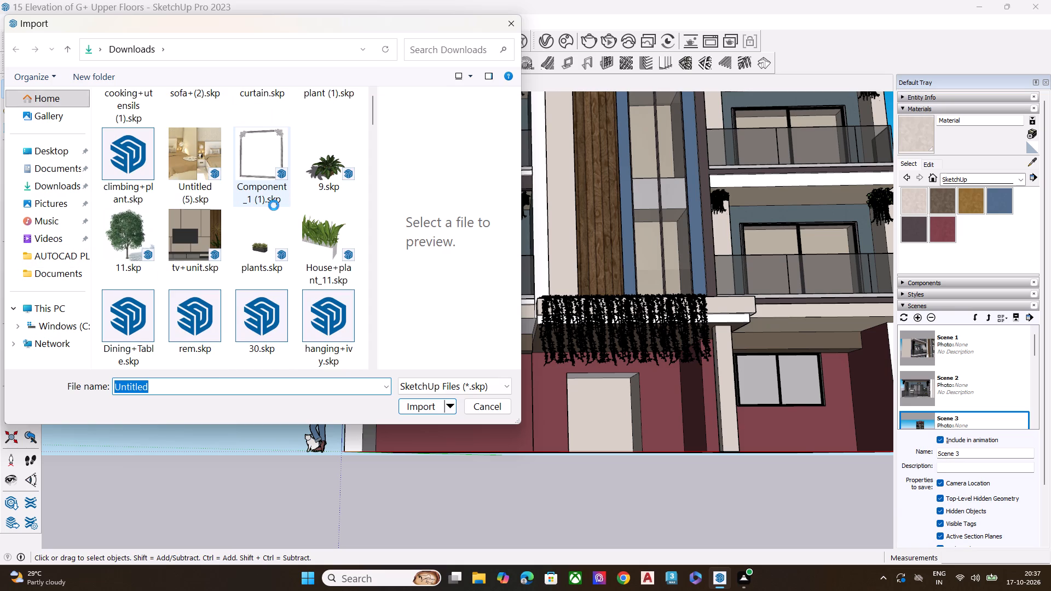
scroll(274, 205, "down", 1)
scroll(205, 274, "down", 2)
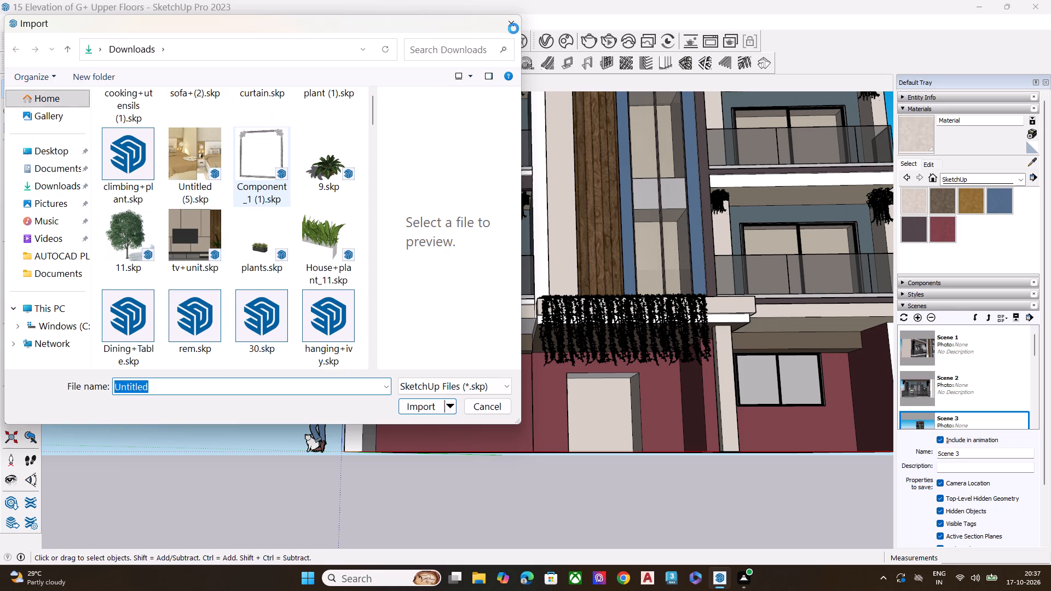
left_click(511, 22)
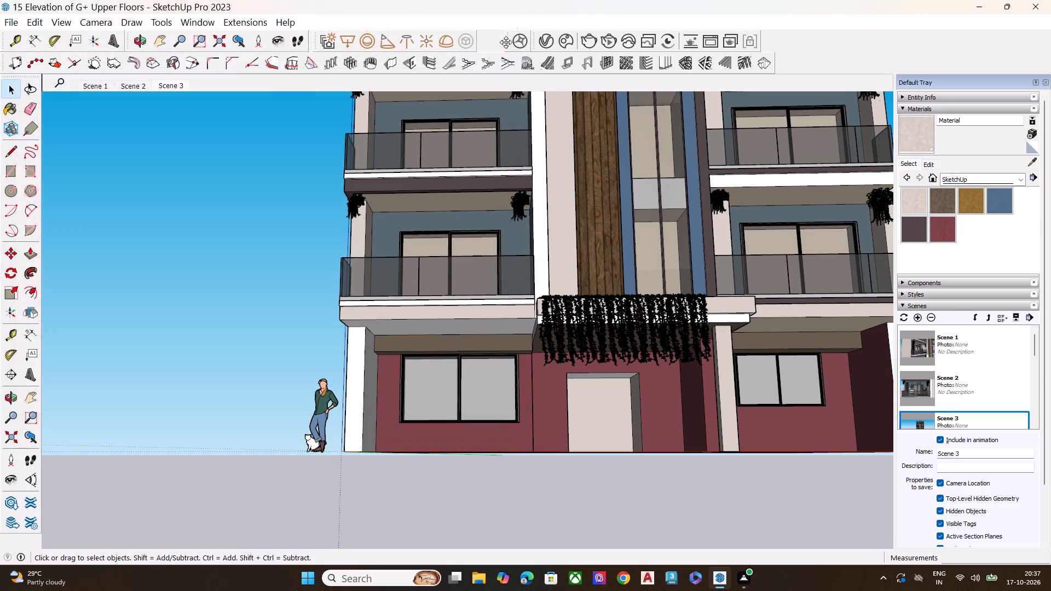
Switch to Chrome and open the 3D Warehouse website.
left_click(624, 580)
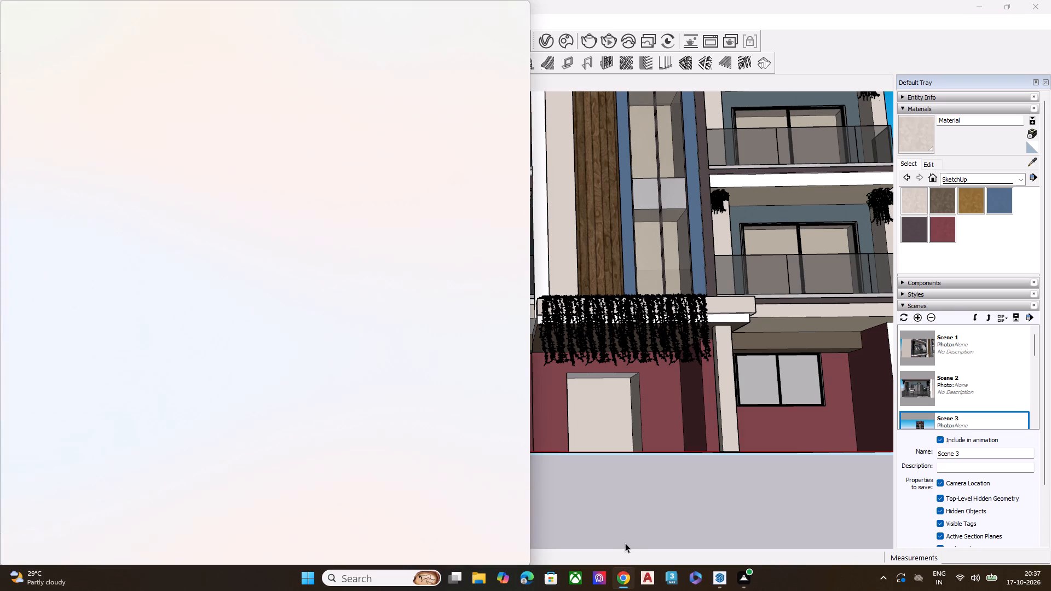
left_click(208, 295)
left_click(198, 334)
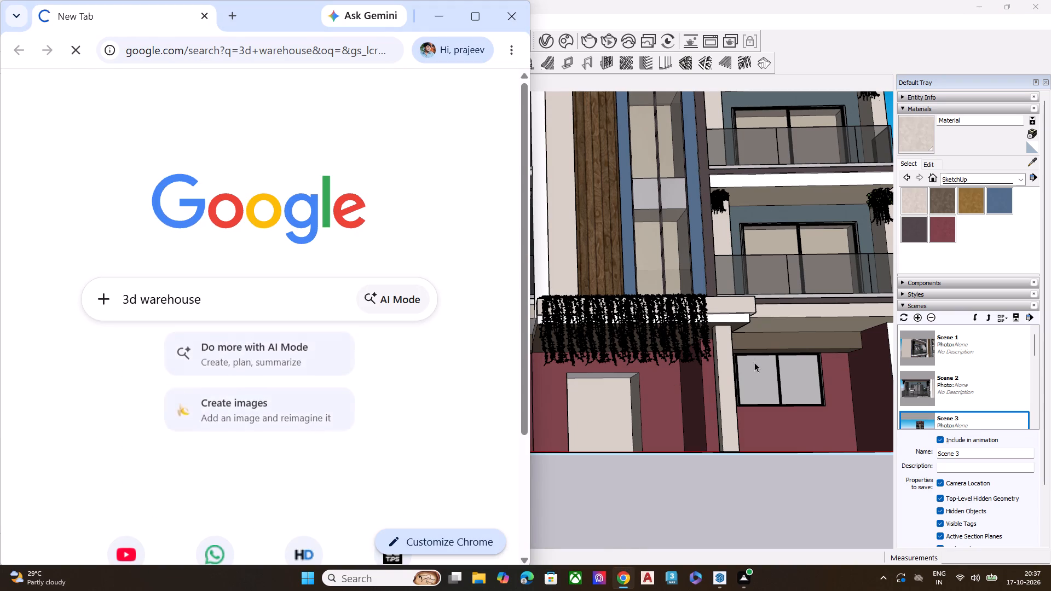
scroll(755, 357, "down", 1)
left_click(93, 255)
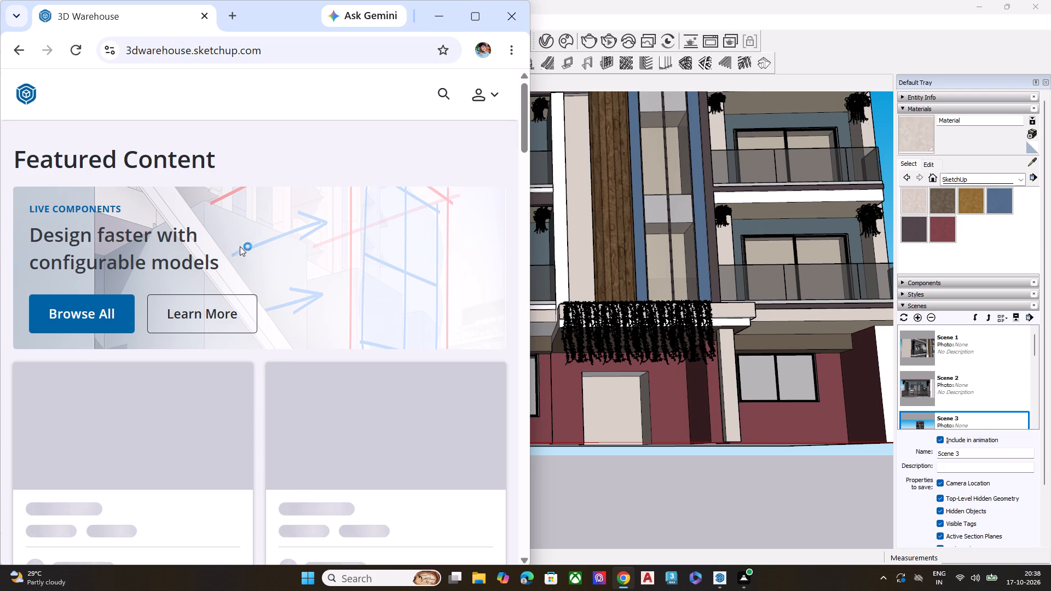
Search the 3D Warehouse models for "door".
scroll(284, 233, "down", 4)
scroll(351, 230, "up", 6)
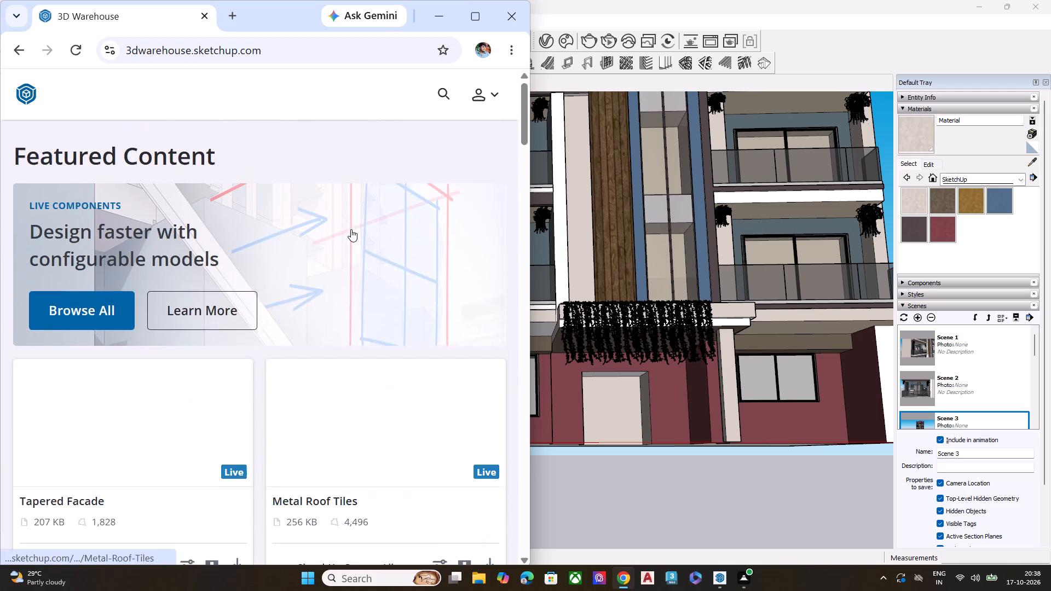
scroll(329, 223, "down", 2)
left_click(447, 85)
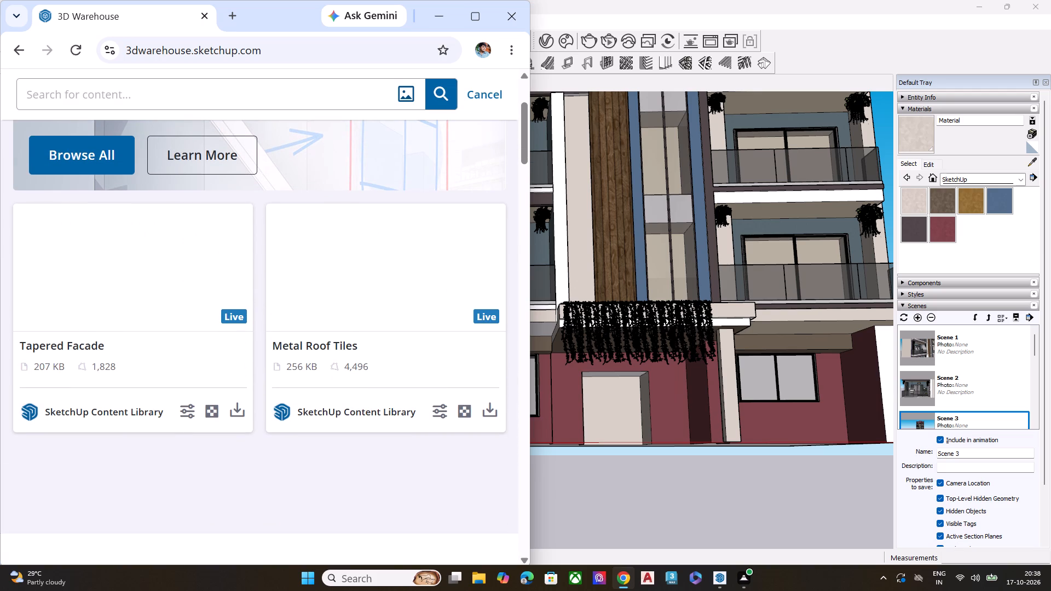
left_click(311, 97)
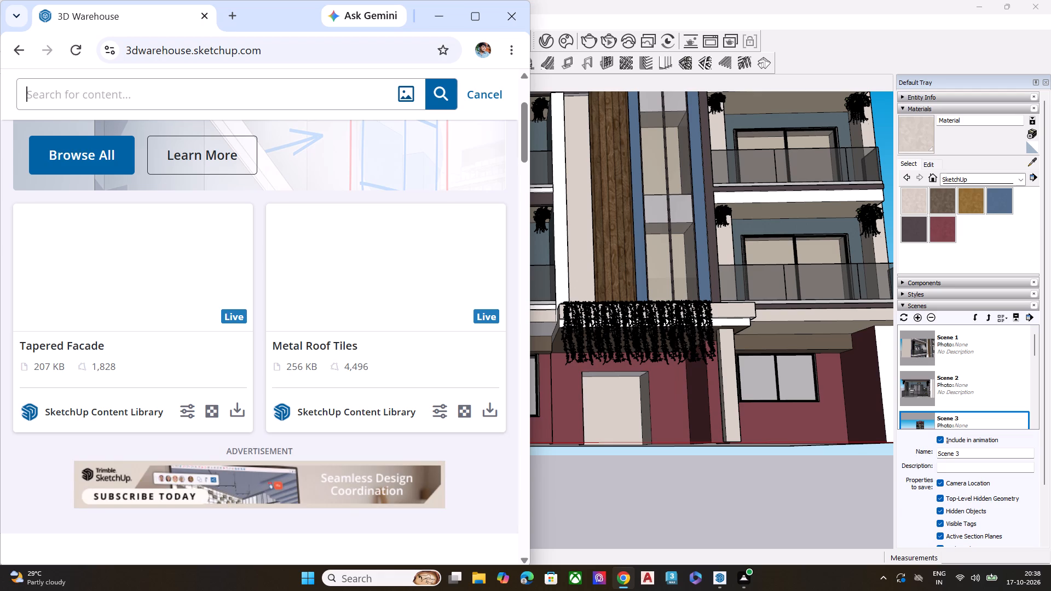
type("door")
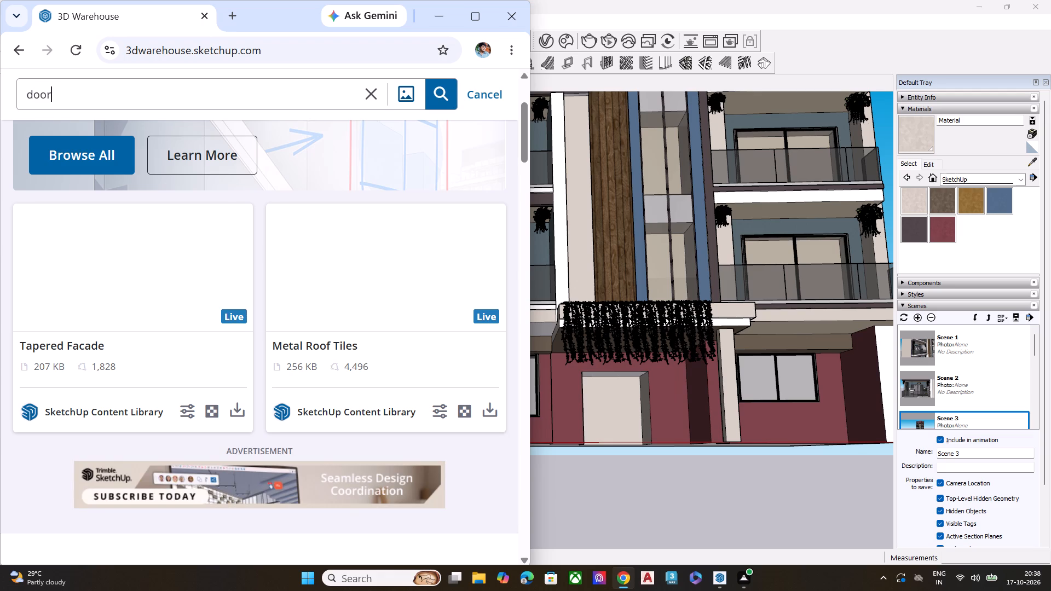
key("Return")
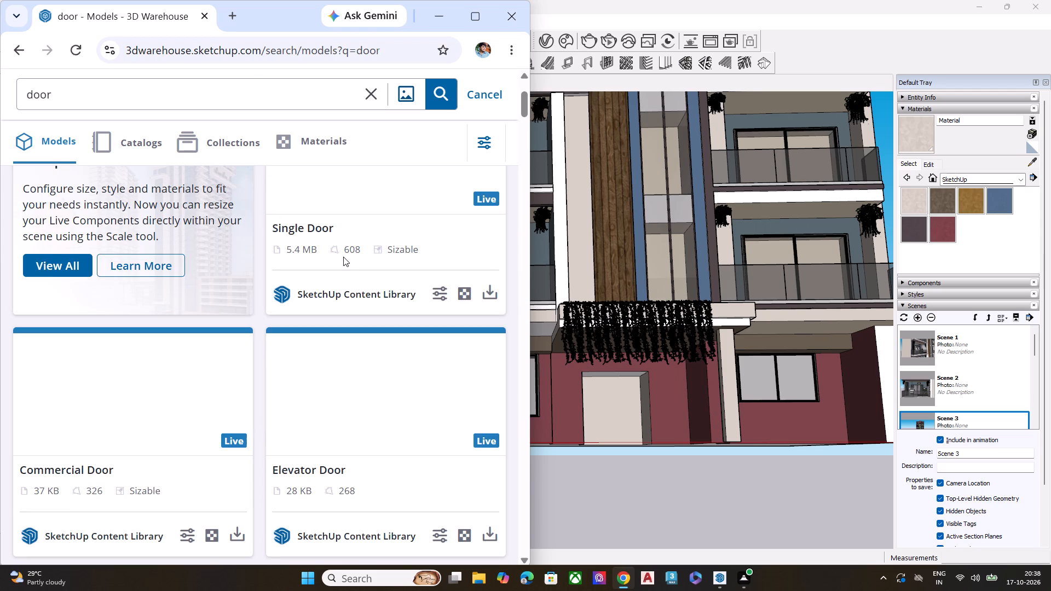
Download the Elevator Door model from the 3D Warehouse search results and close Chrome to return to SketchUp.
scroll(287, 263, "down", 5)
scroll(291, 264, "up", 4)
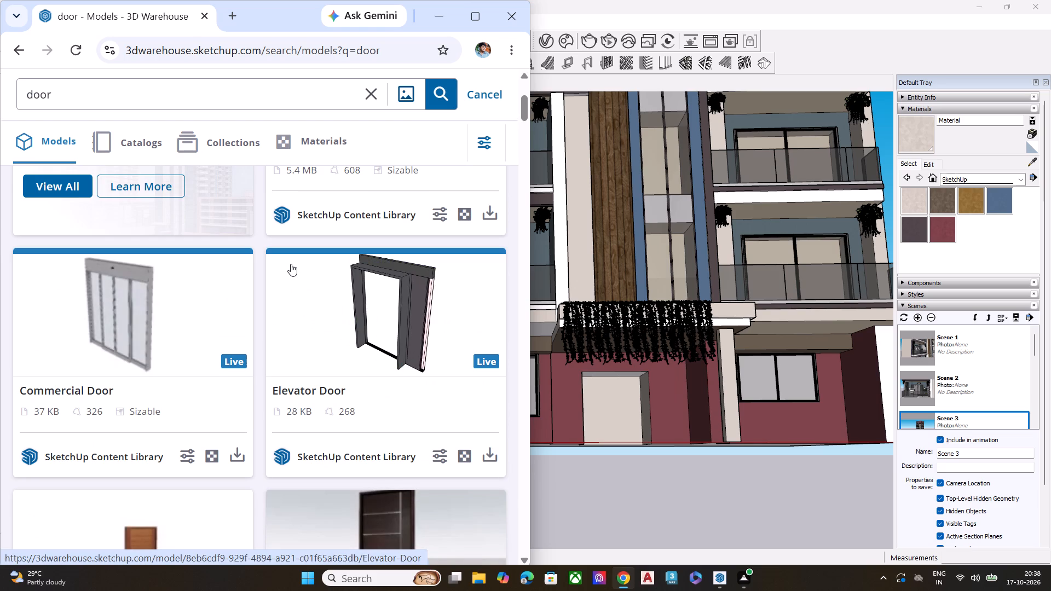
scroll(298, 335, "down", 6)
scroll(332, 353, "up", 3)
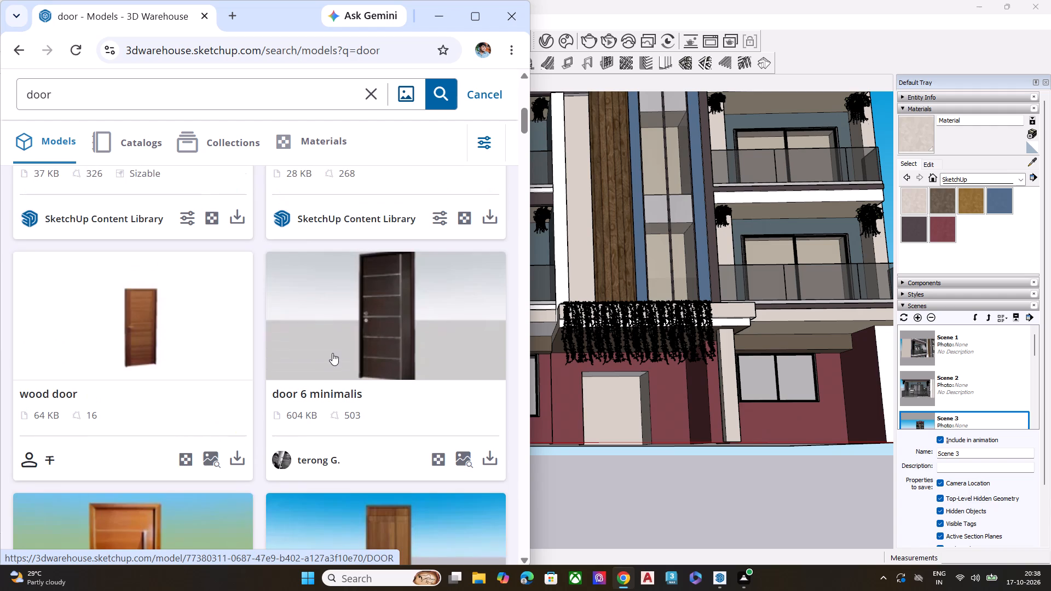
scroll(370, 320, "up", 3)
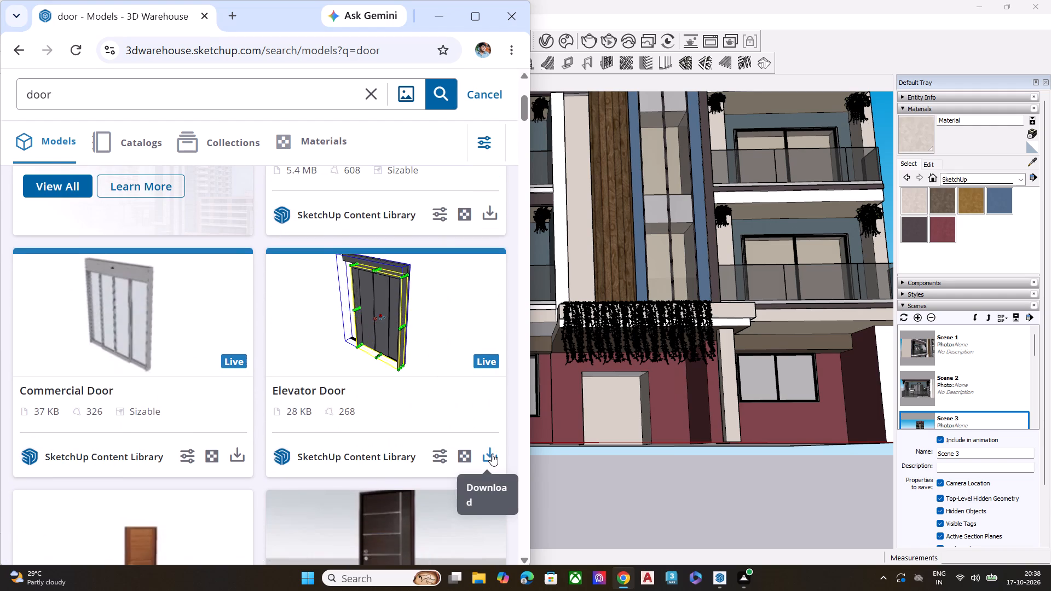
left_click(492, 454)
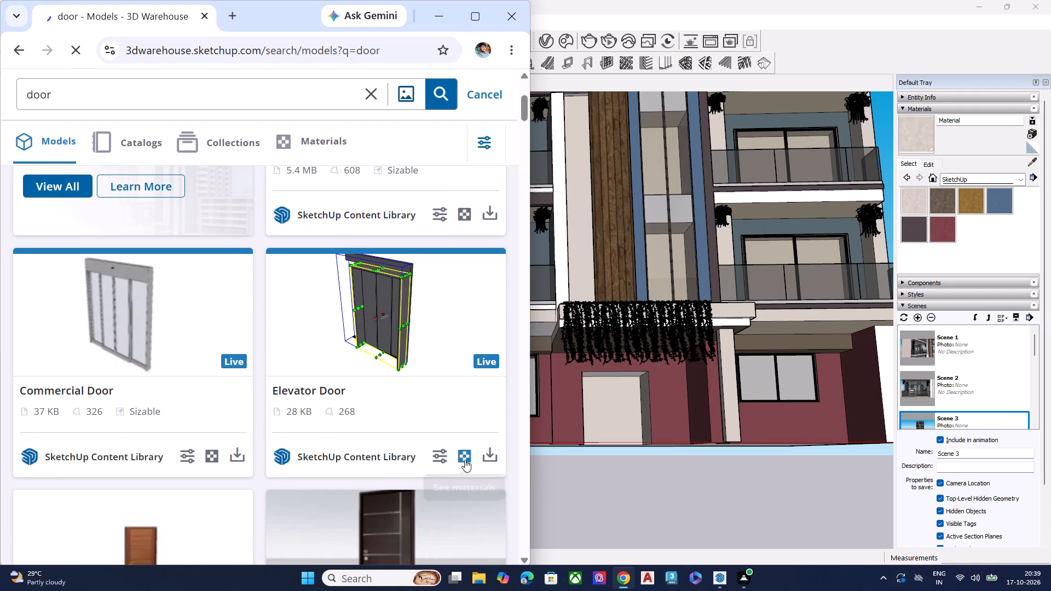
scroll(373, 284, "down", 8)
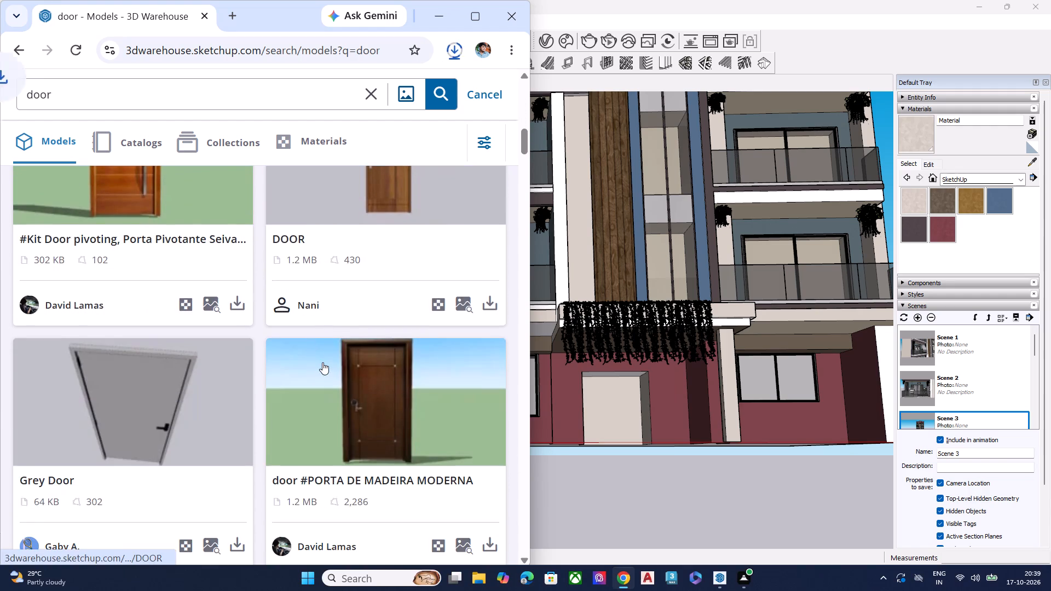
scroll(322, 362, "down", 5)
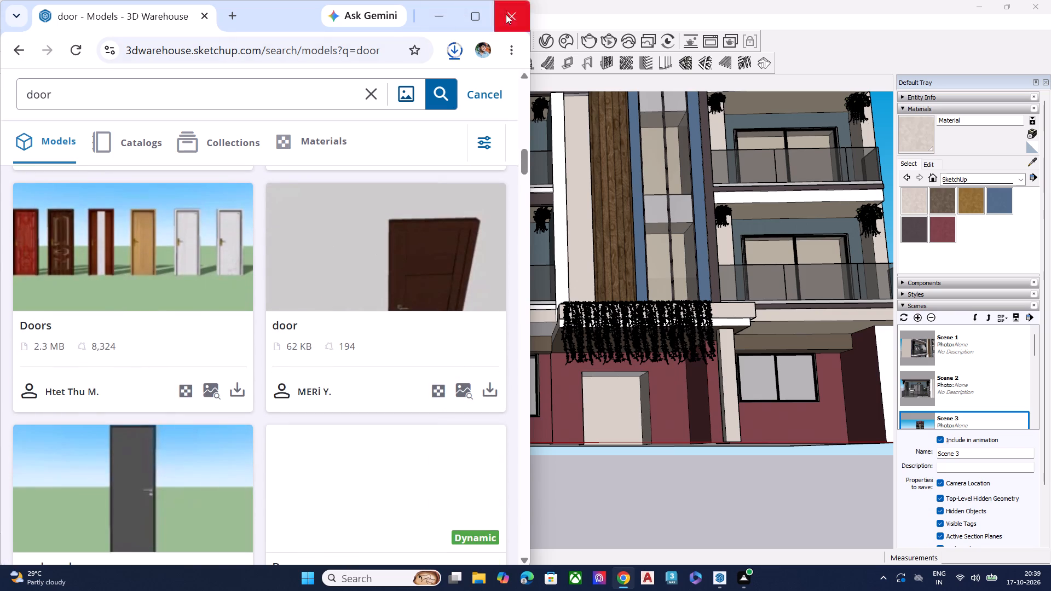
left_click(506, 14)
left_click(252, 158)
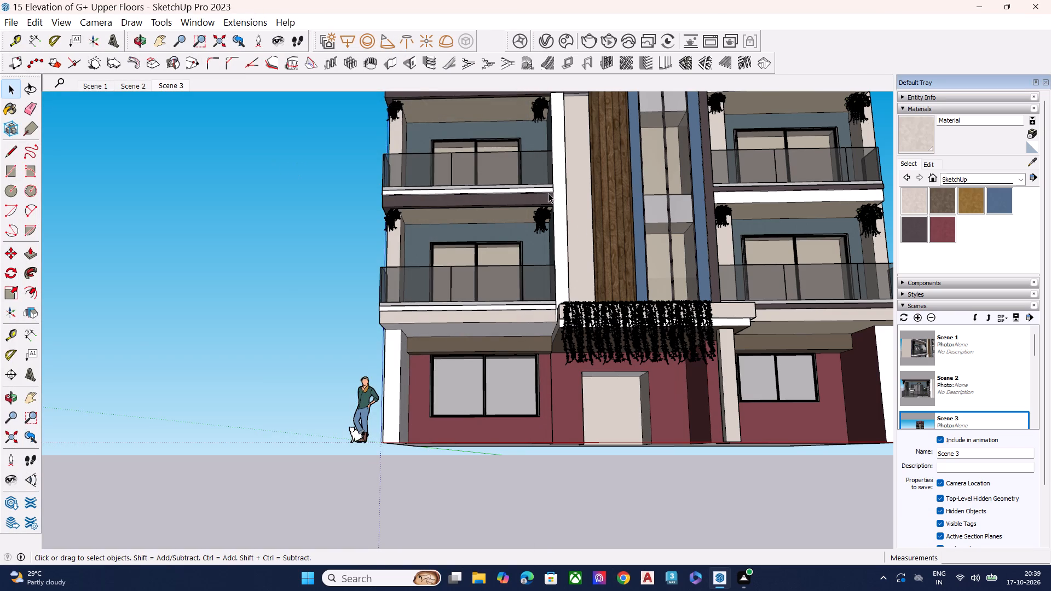
Examine the high-rise from the ground-floor entrance up to the roof, from the front and at an angle.
scroll(600, 254, "down", 7)
middle_click_drag(687, 317, 712, 383)
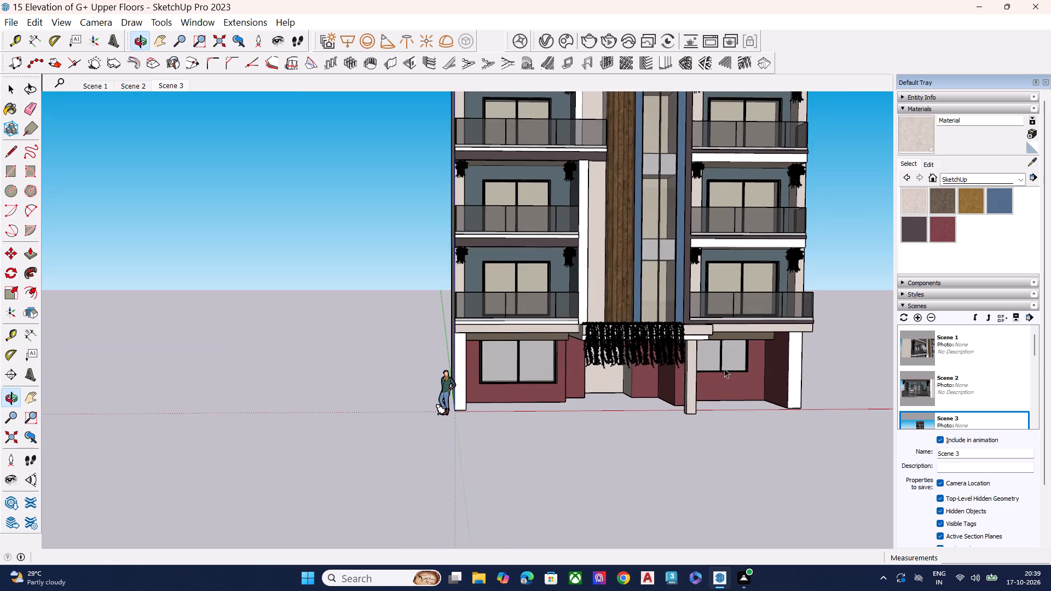
scroll(744, 360, "up", 5)
scroll(628, 391, "down", 14)
middle_click_drag(704, 420, 703, 421)
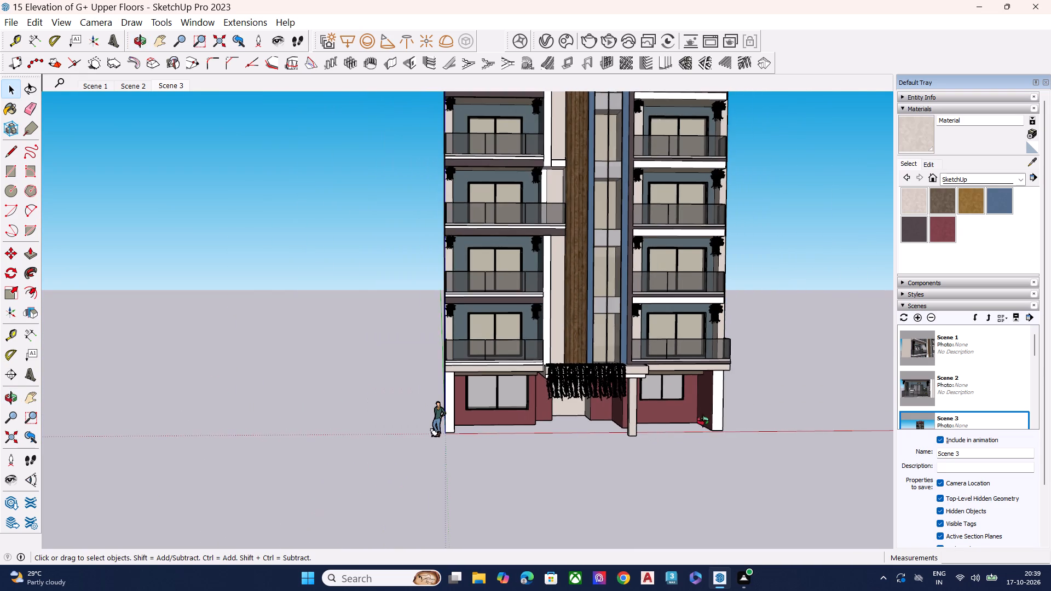
middle_click_drag(703, 421, 571, 461)
scroll(620, 395, "down", 9)
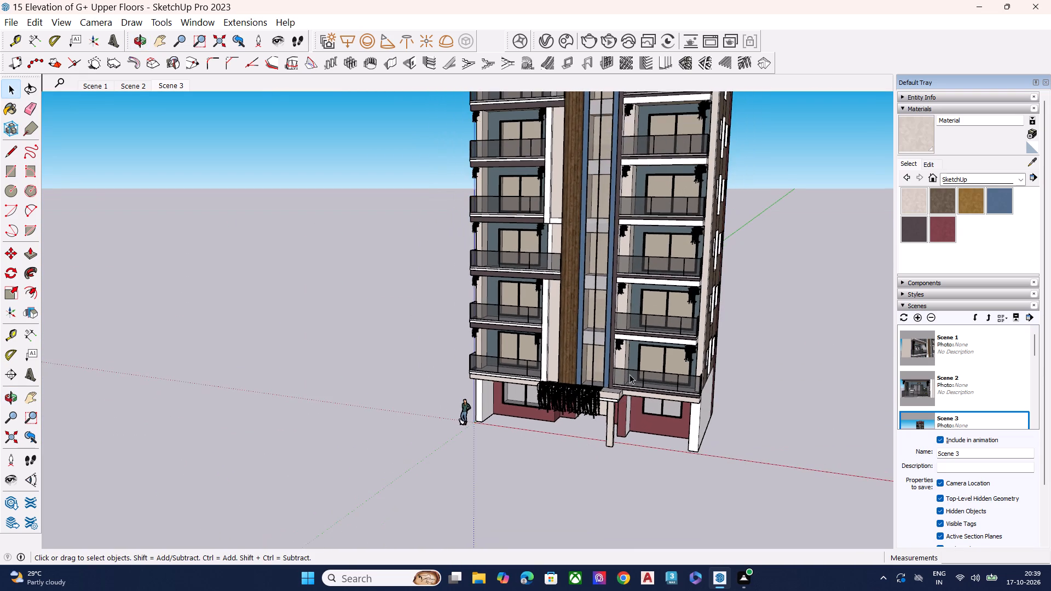
scroll(630, 374, "down", 12)
scroll(635, 413, "up", 1)
scroll(635, 413, "down", 3)
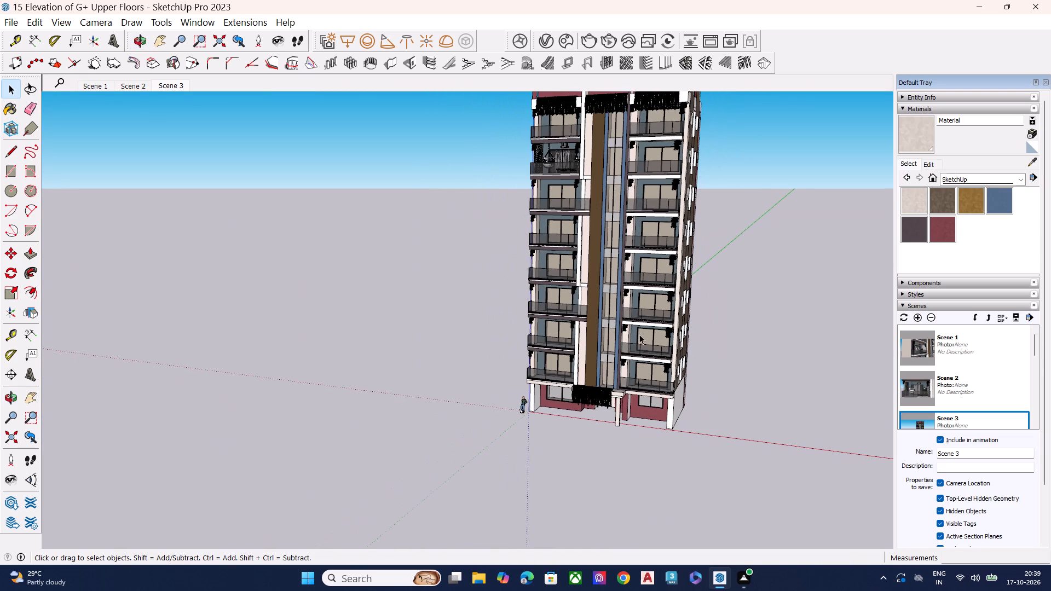
scroll(603, 387, "down", 3)
middle_click_drag(634, 372, 641, 296)
scroll(650, 285, "up", 8)
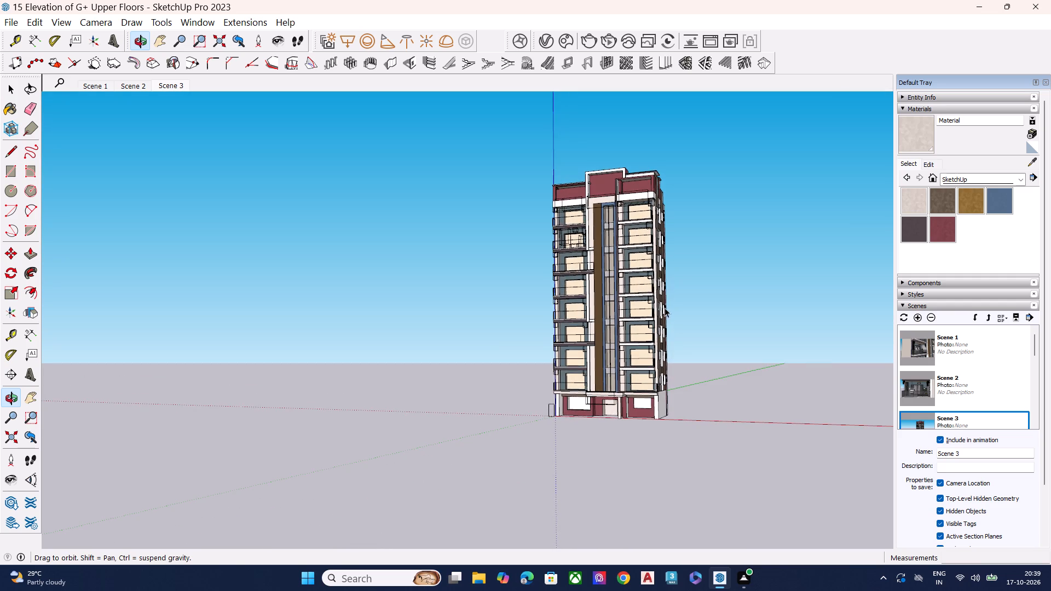
scroll(654, 214, "up", 3)
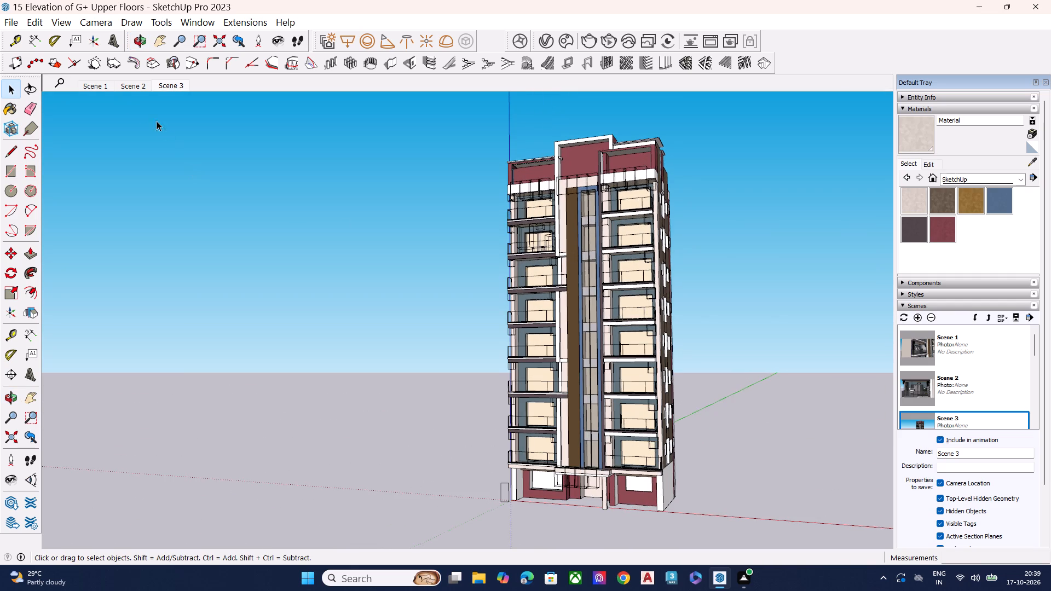
Recall Scene 3 and export it as a PNG named "15 Elevation of G+ Upper Floors S3" in the Downloads folder.
left_click(90, 81)
left_click(102, 88)
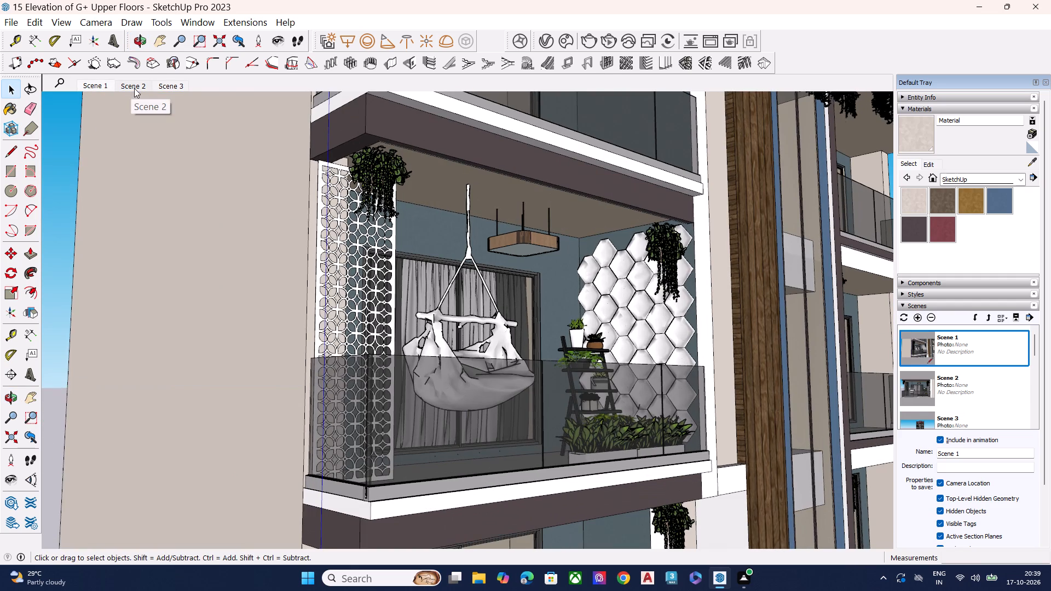
left_click(184, 83)
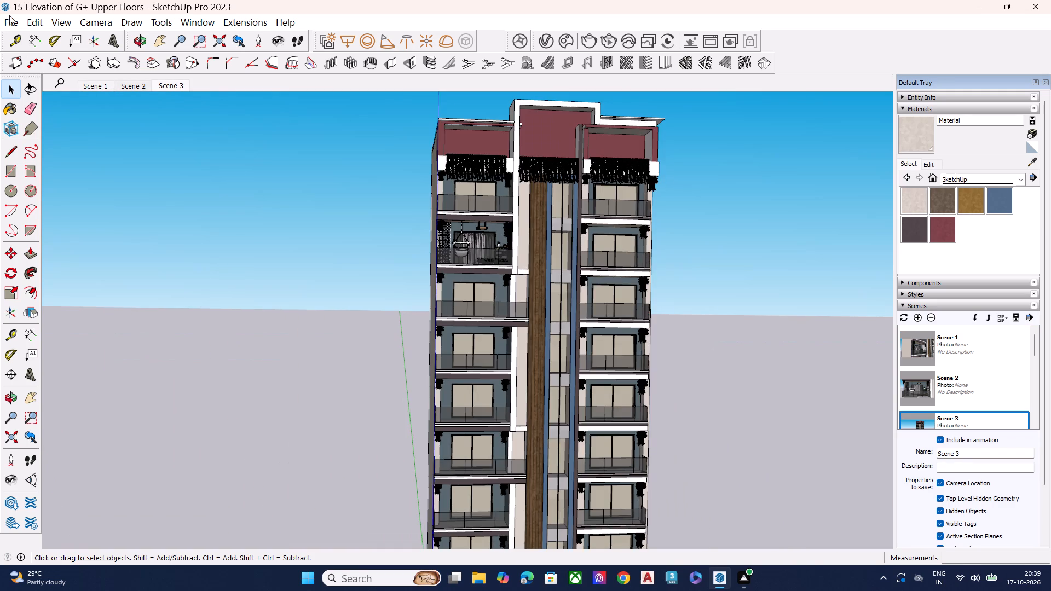
left_click(9, 15)
left_click(49, 265)
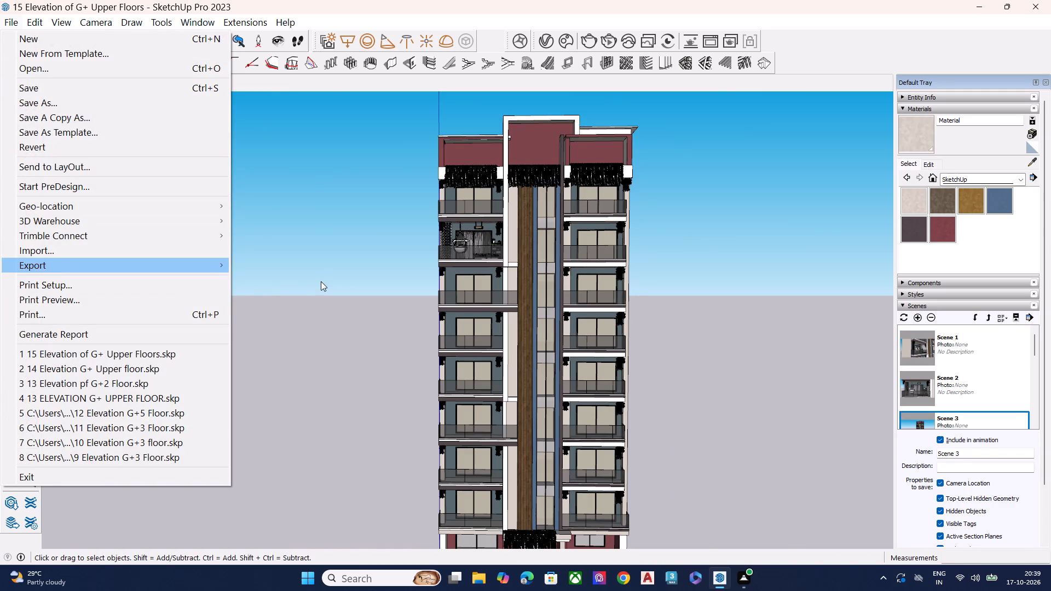
left_click(289, 275)
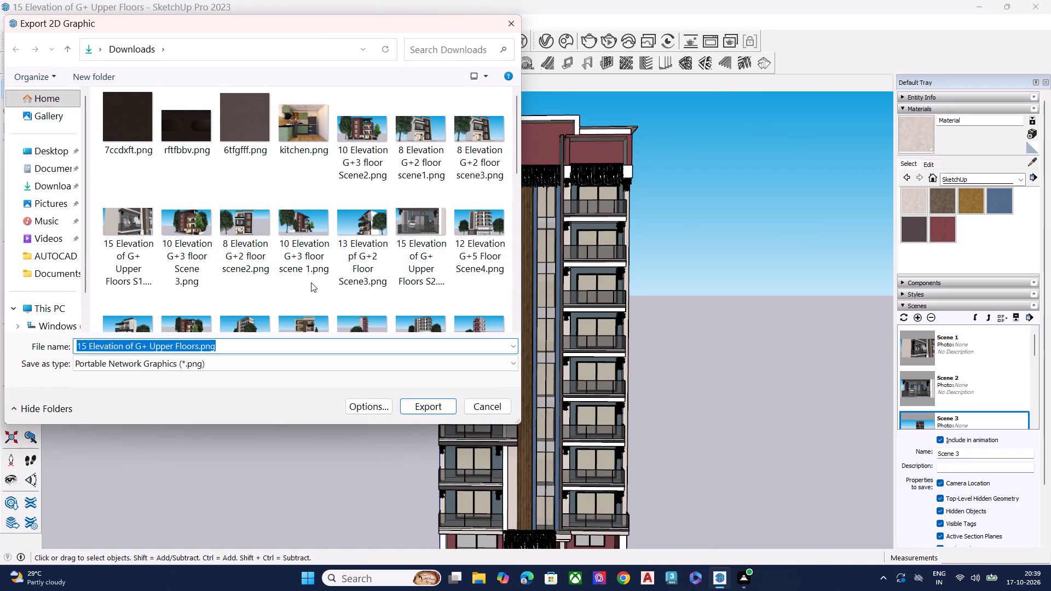
key("Right")
key("shift+super+F23")
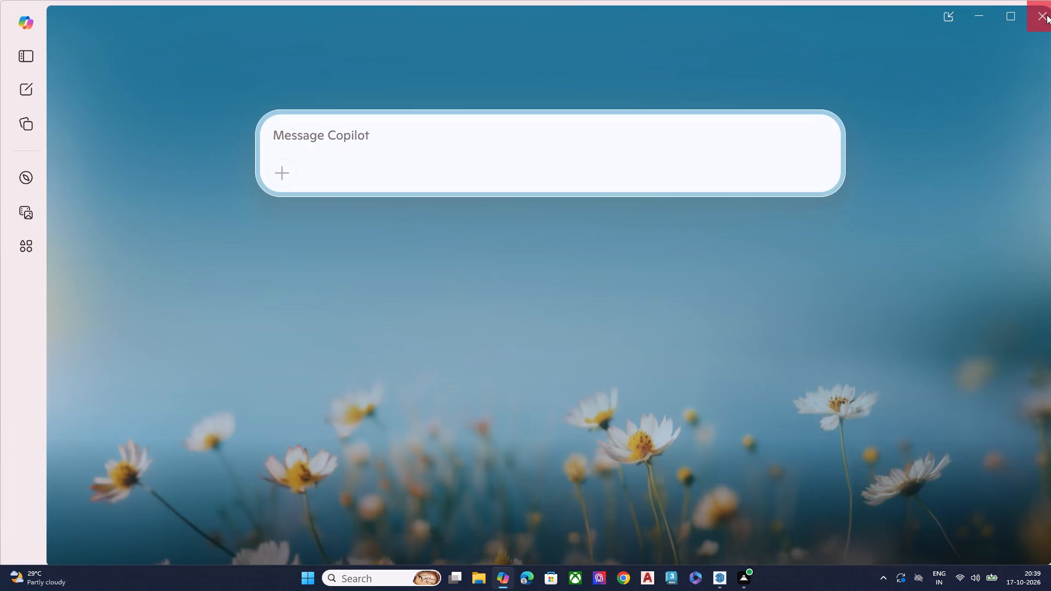
left_click(1047, 15)
key("Right")
key("Left")
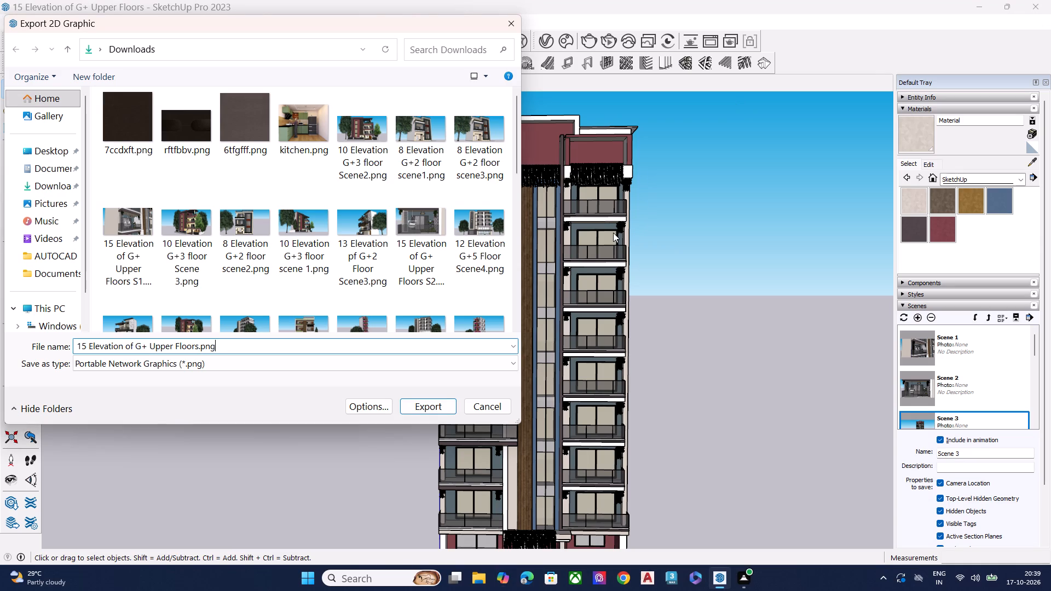
key("Left")
key("Left")
key("Left")
key("space")
key("shift+s")
key("3")
key("Return")
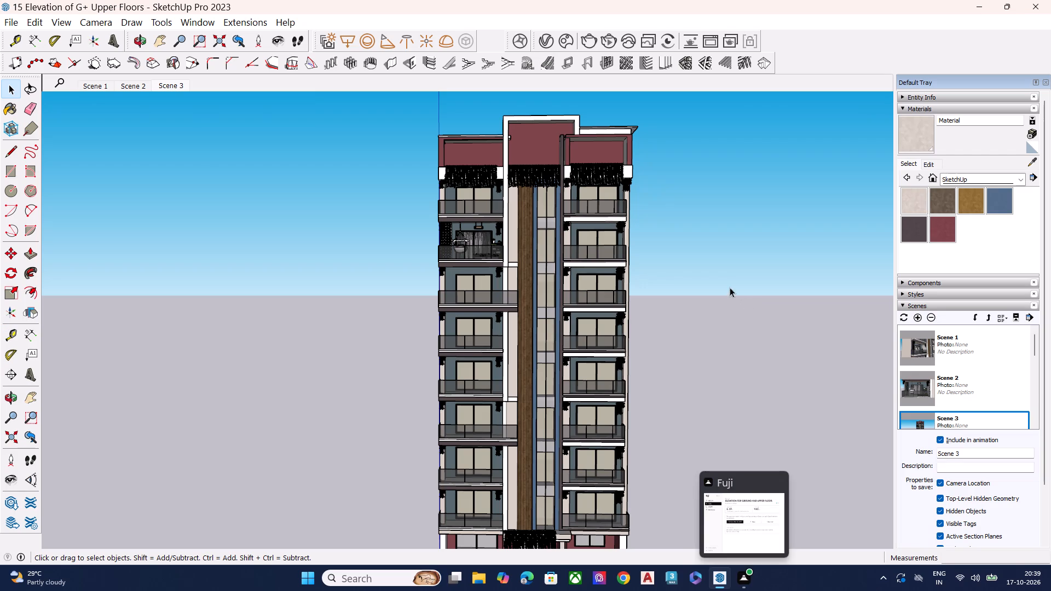
Examine the whole high-rise facade from the front, from the side and from below.
scroll(550, 270, "down", 5)
scroll(543, 227, "down", 6)
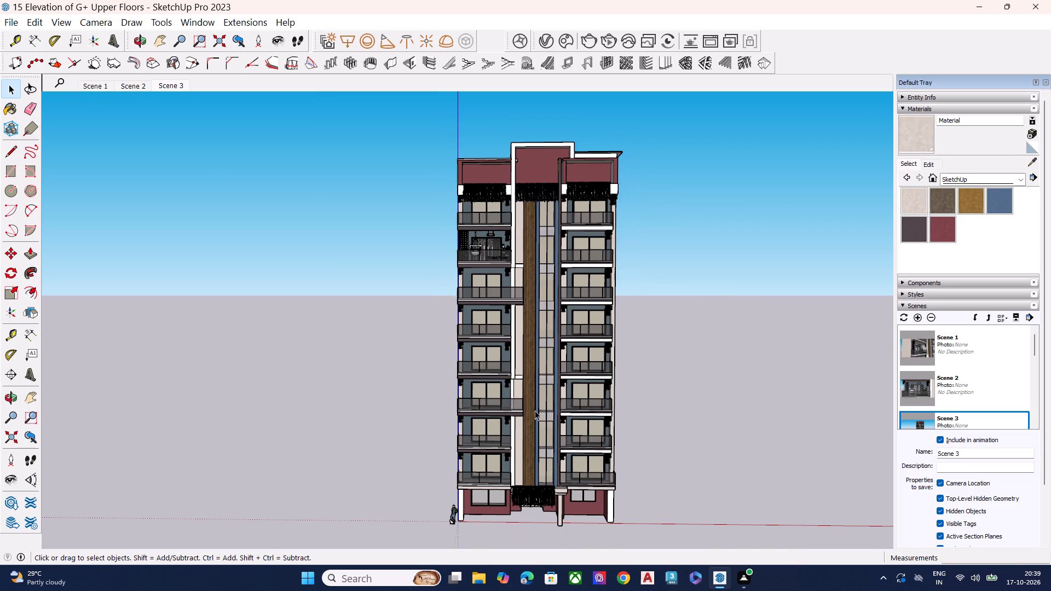
middle_click_drag(533, 416, 642, 402)
scroll(536, 498, "up", 5)
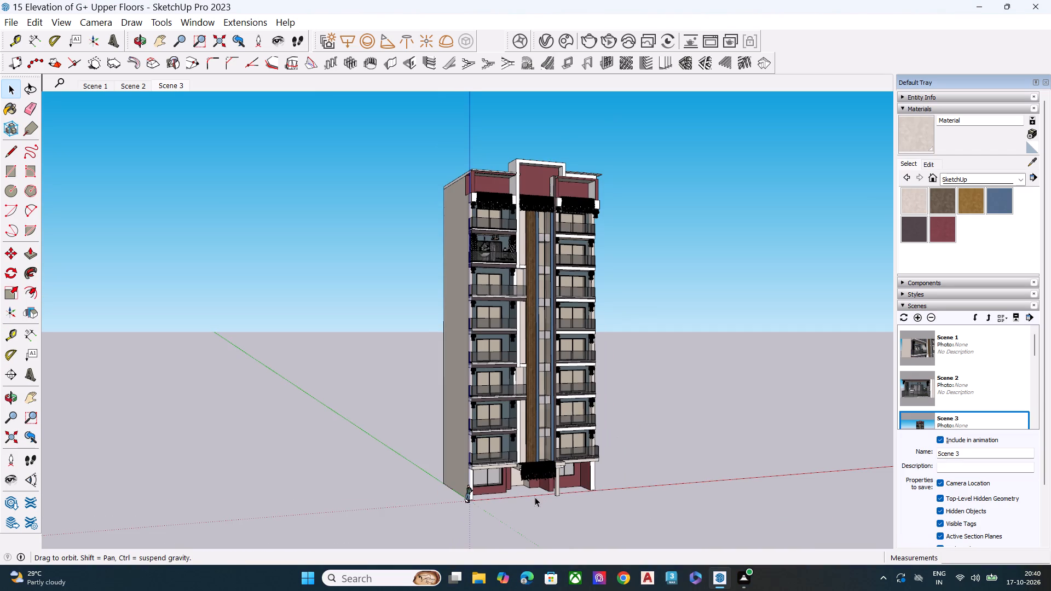
scroll(535, 497, "up", 11)
middle_click_drag(507, 441, 482, 312)
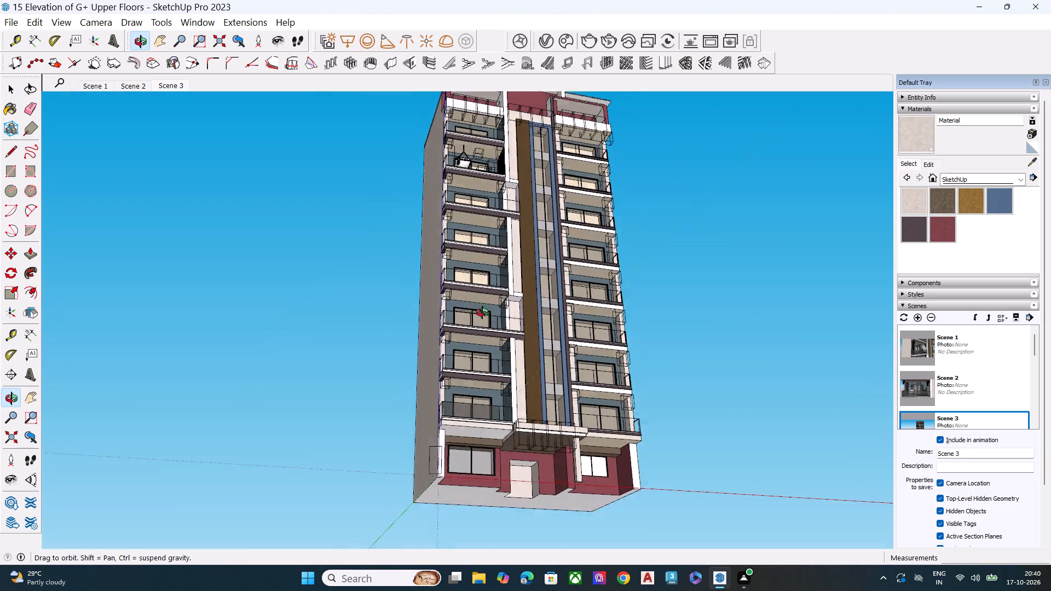
middle_click_drag(482, 312, 481, 263)
scroll(486, 202, "up", 9)
scroll(644, 184, "down", 5)
scroll(610, 206, "up", 1)
scroll(606, 211, "down", 1)
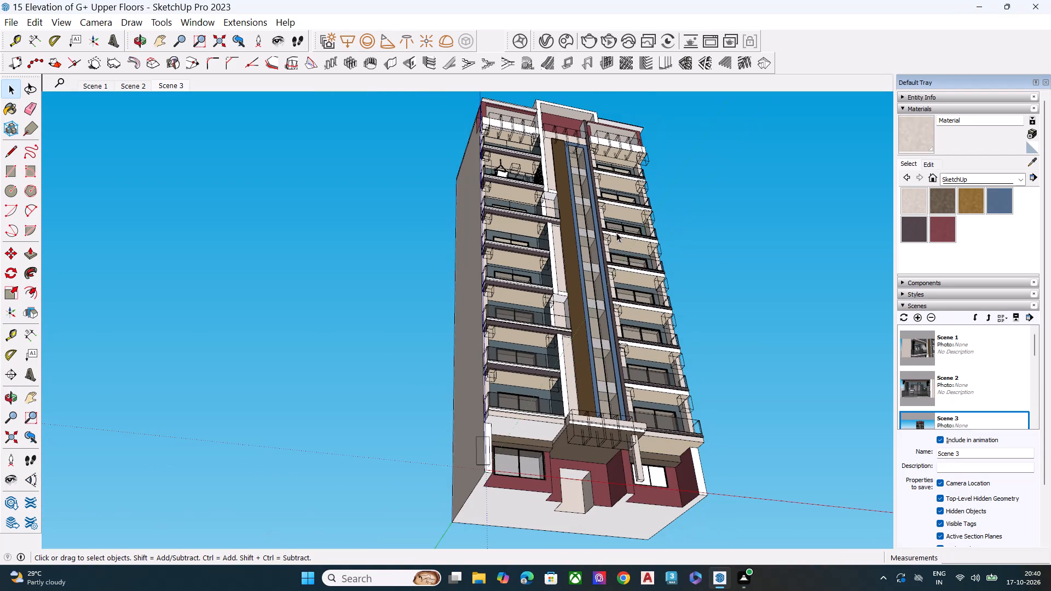
left_click(724, 186)
middle_click_drag(650, 280, 543, 271)
scroll(530, 231, "up", 6)
middle_click_drag(482, 205, 545, 362)
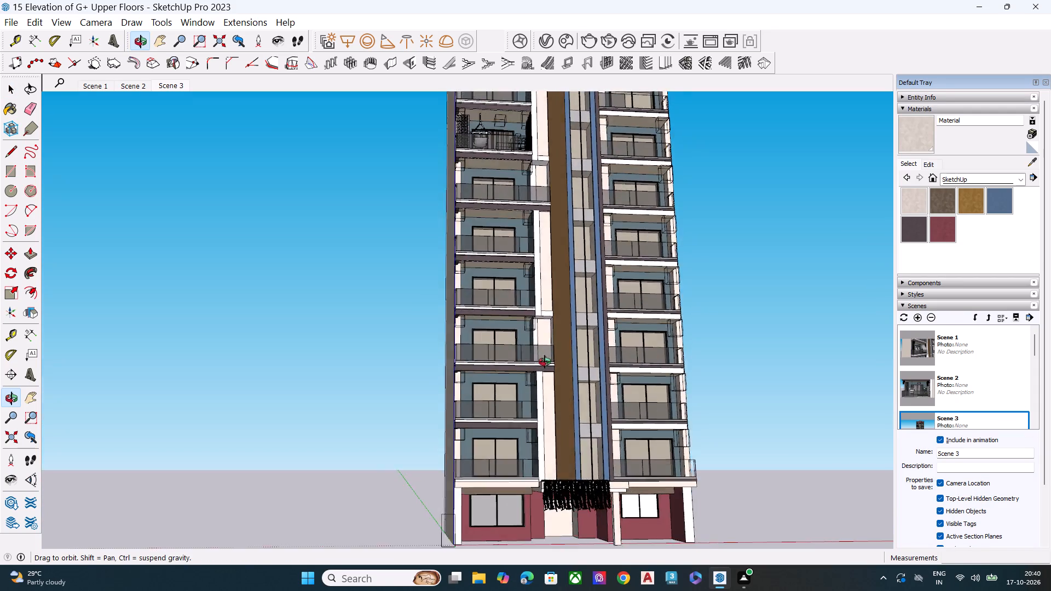
middle_click_drag(545, 362, 537, 389)
scroll(521, 395, "down", 7)
scroll(516, 391, "up", 11)
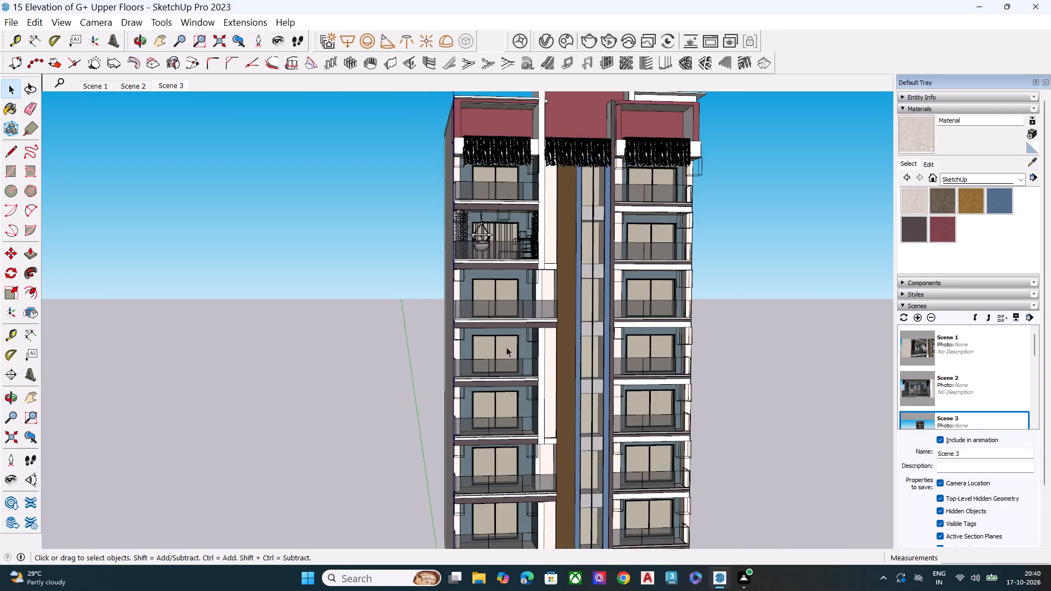
Examine the furnished upper-floor balcony with the hanging chair from close up, from the front and at an angle.
scroll(501, 196, "up", 1)
scroll(501, 196, "down", 1)
scroll(498, 193, "up", 13)
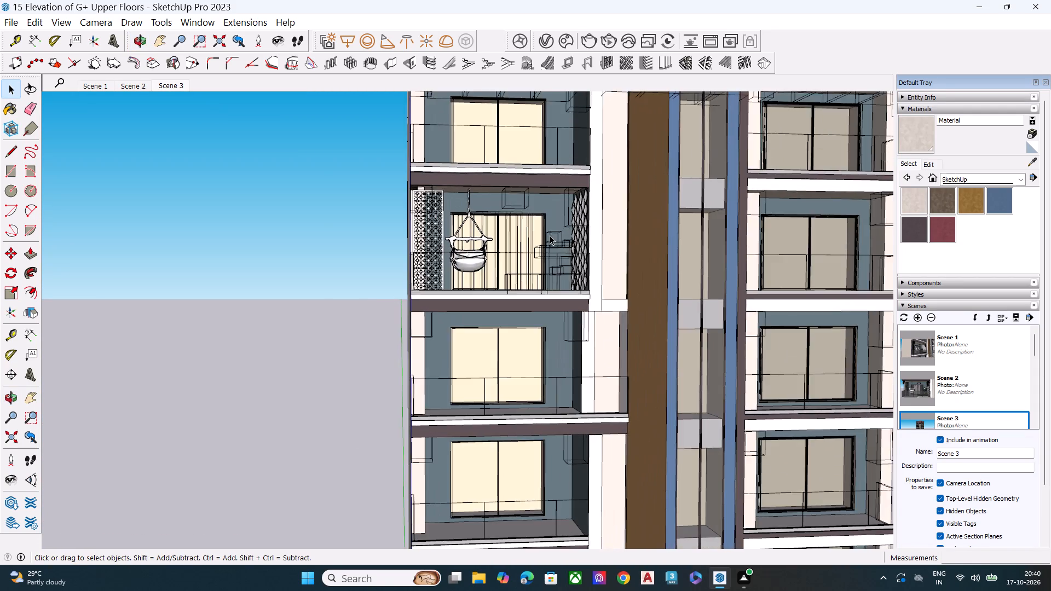
middle_click_drag(548, 235, 510, 246)
scroll(518, 233, "up", 7)
scroll(581, 246, "down", 2)
middle_click(613, 254)
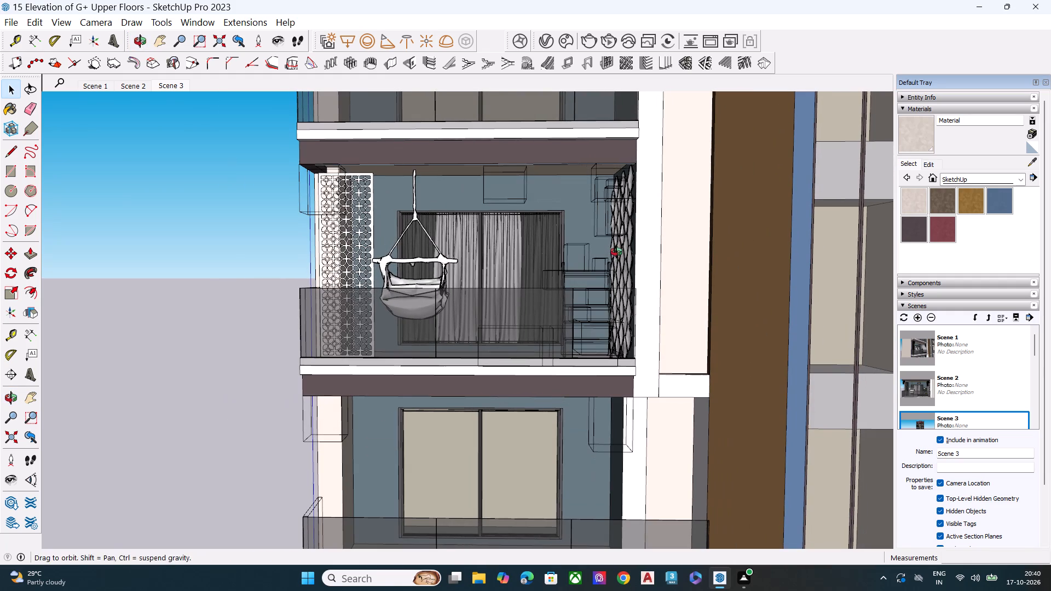
left_click(234, 316)
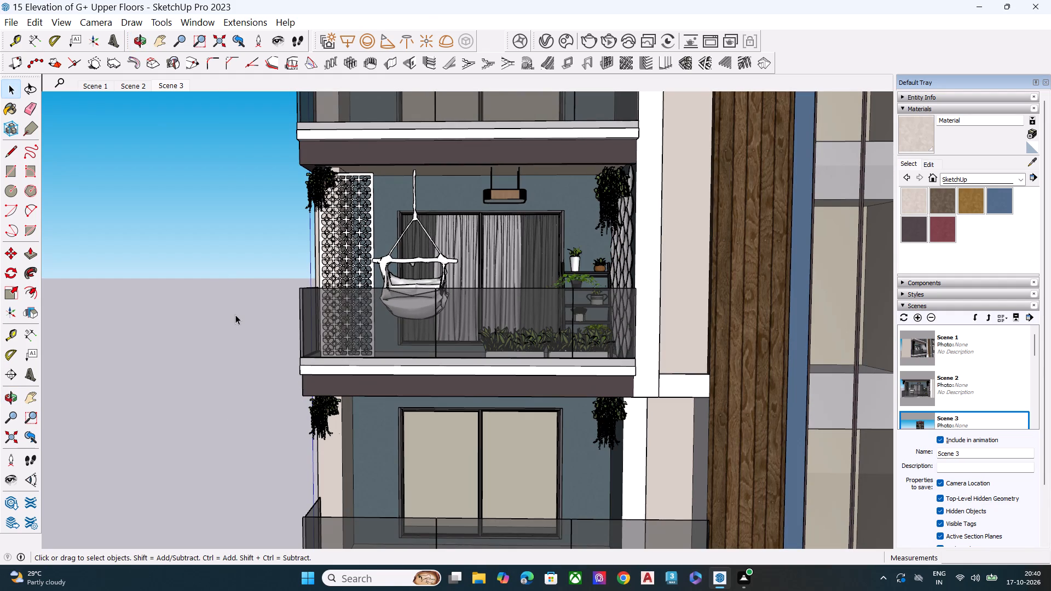
middle_click_drag(388, 322, 535, 327)
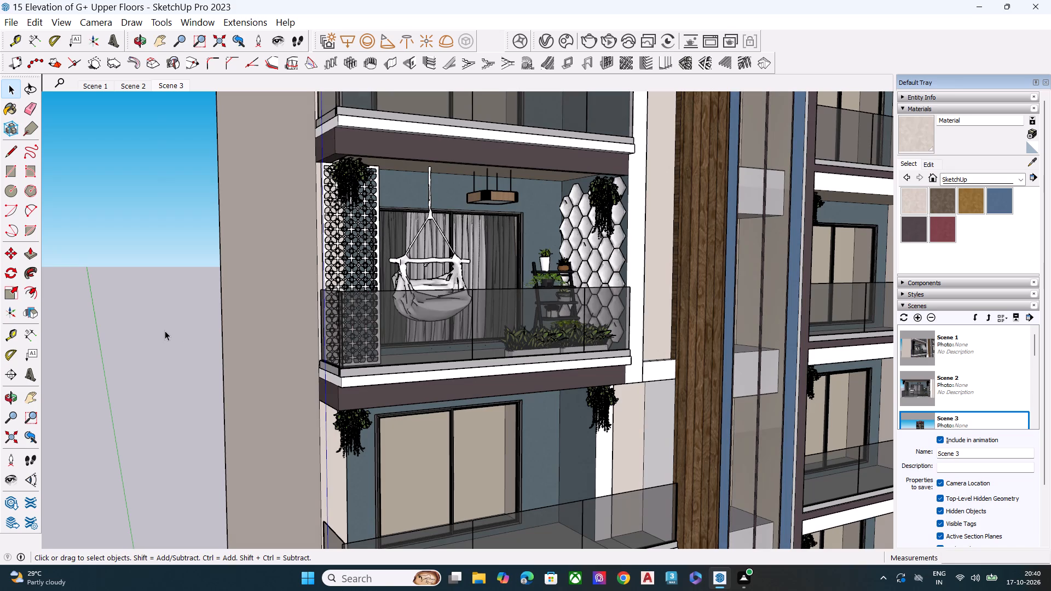
left_click(155, 337)
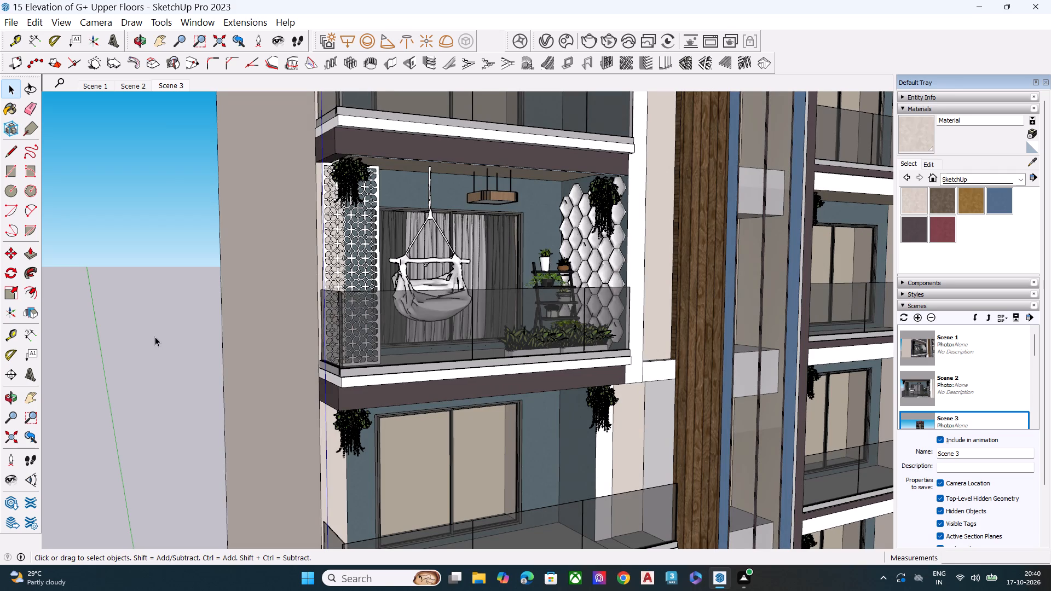
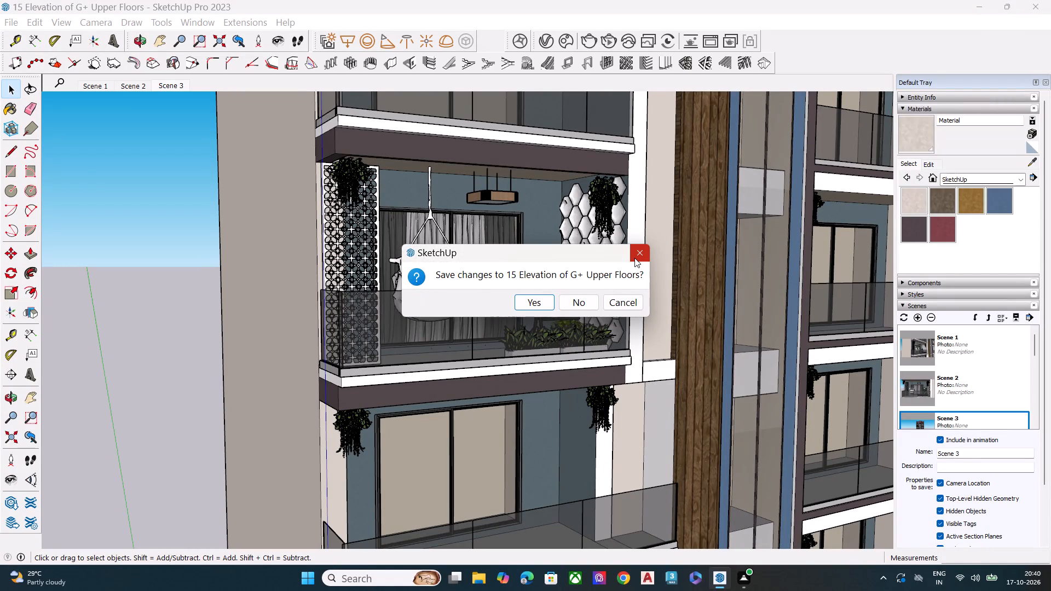
Save the changes to 15 Elevation of G+ Upper Floors while closing the model.
left_click(539, 303)
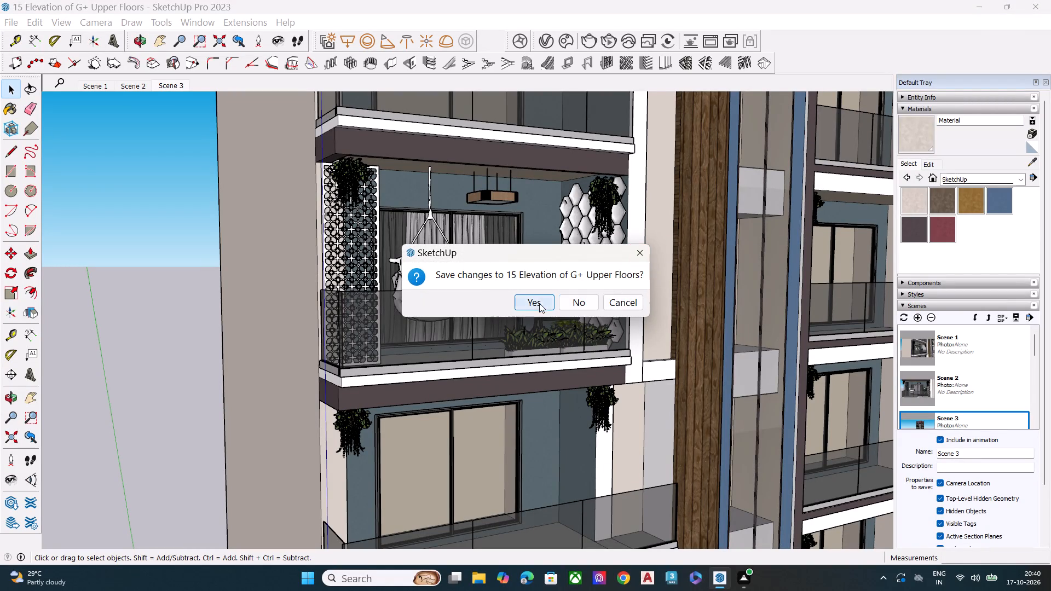